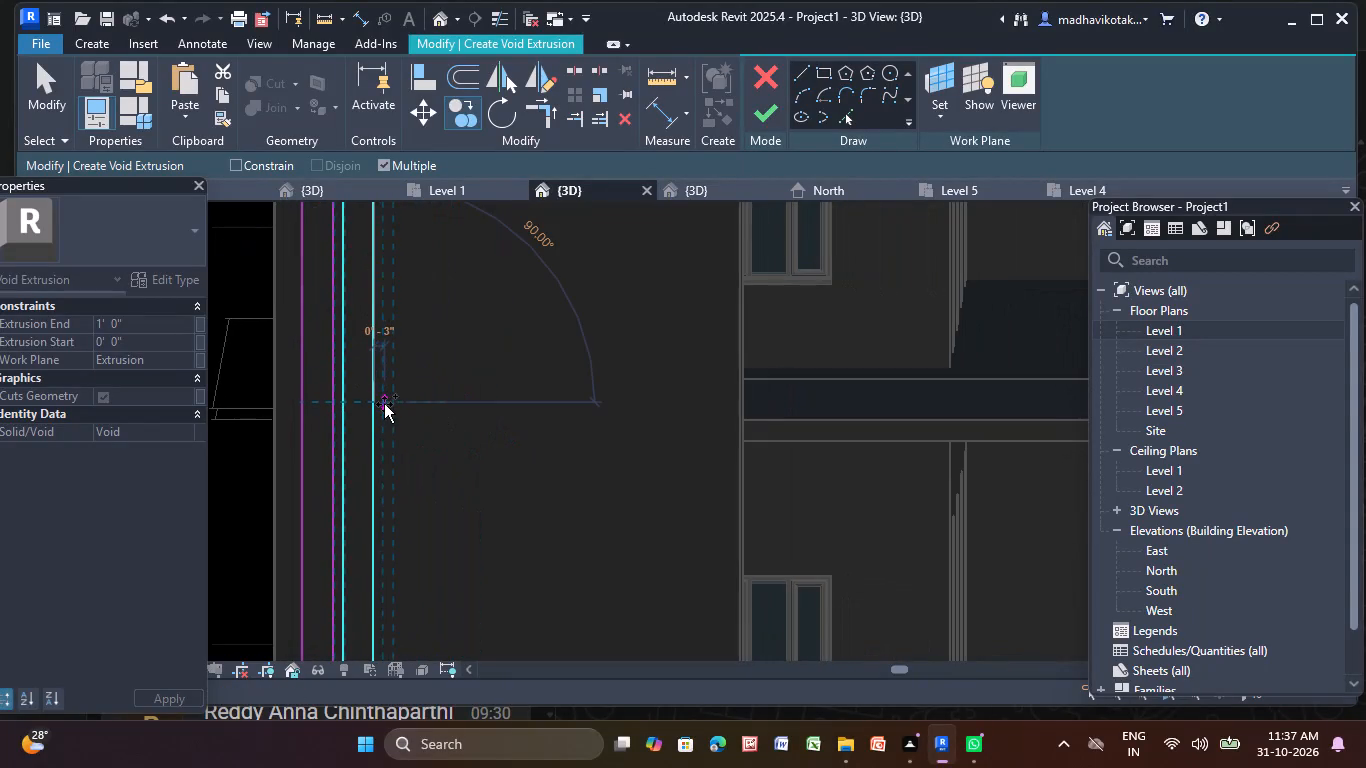
Copy the narrow vertical strip profile six times across the tower facade, spacing the copies about 1' apart.
scroll(391, 405, up, 3)
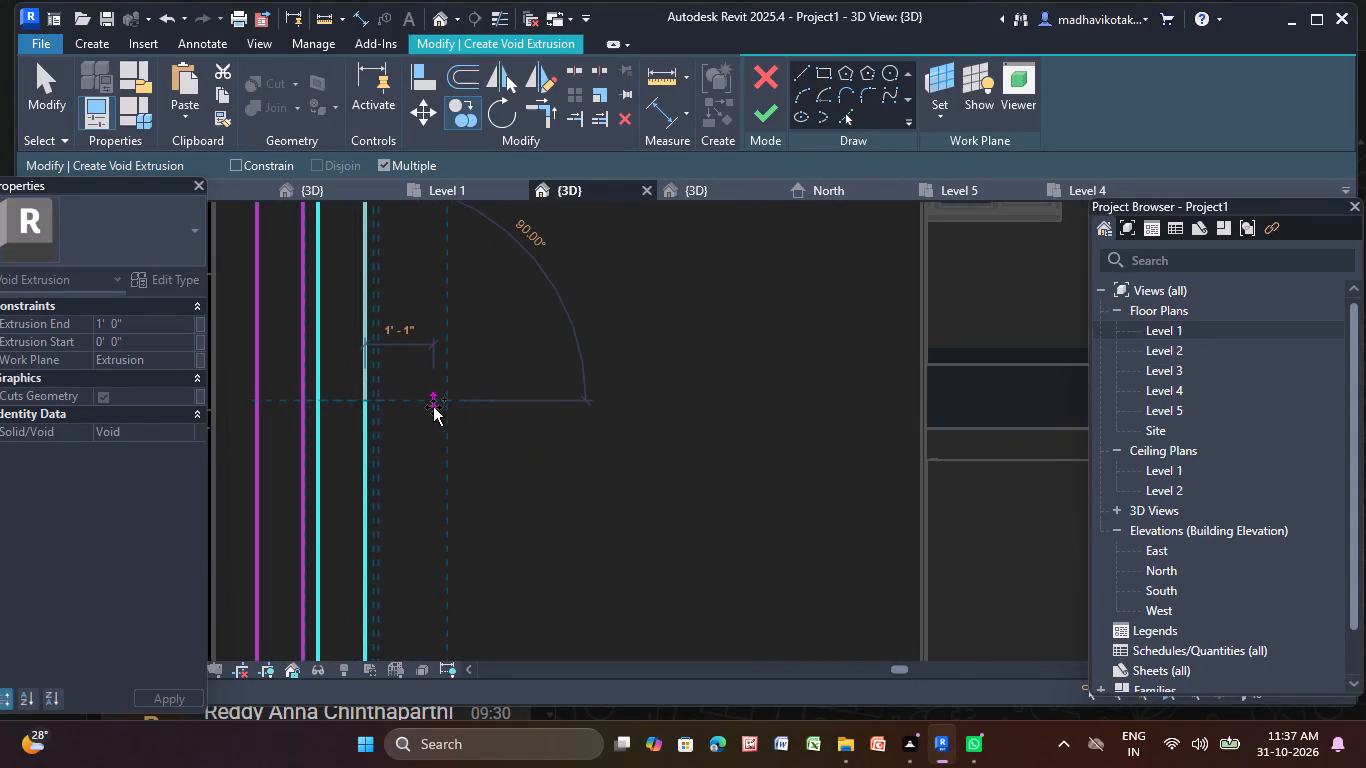
click(431, 406)
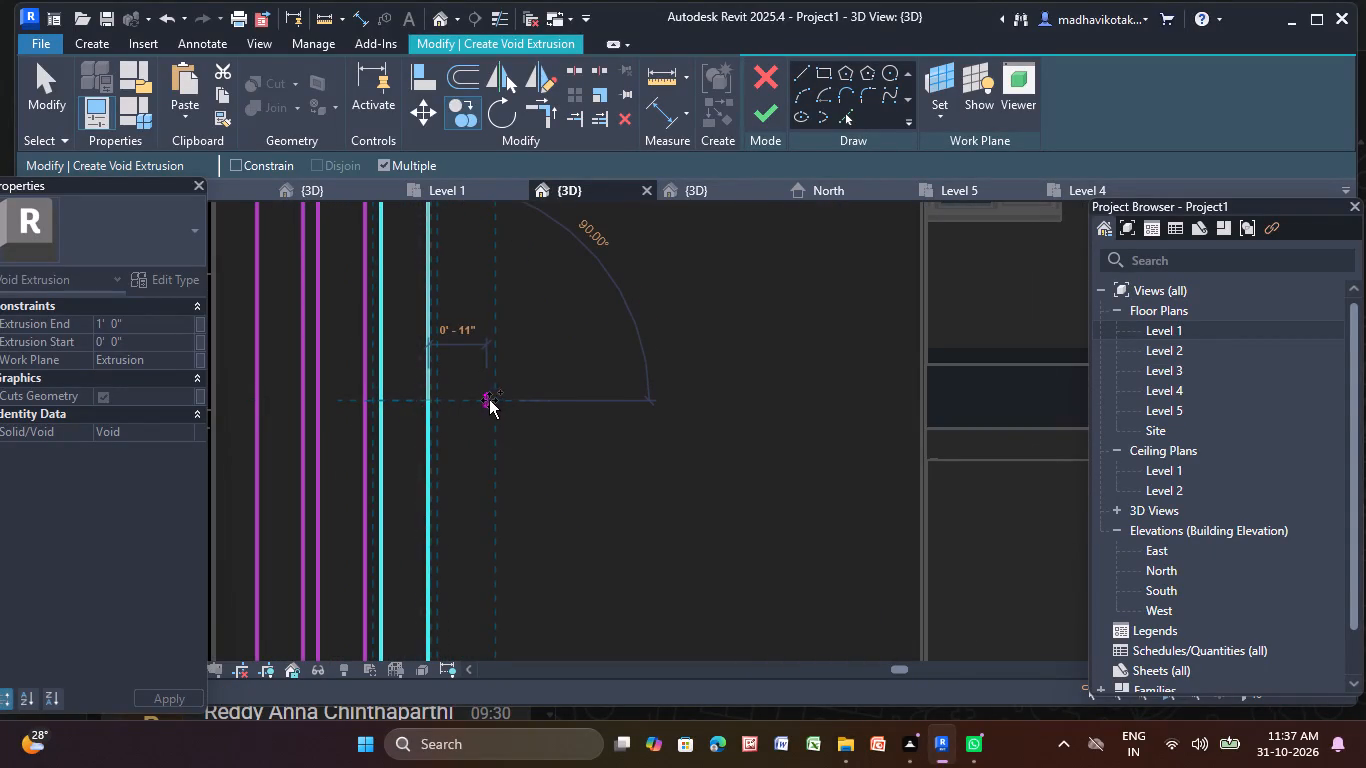
click(493, 399)
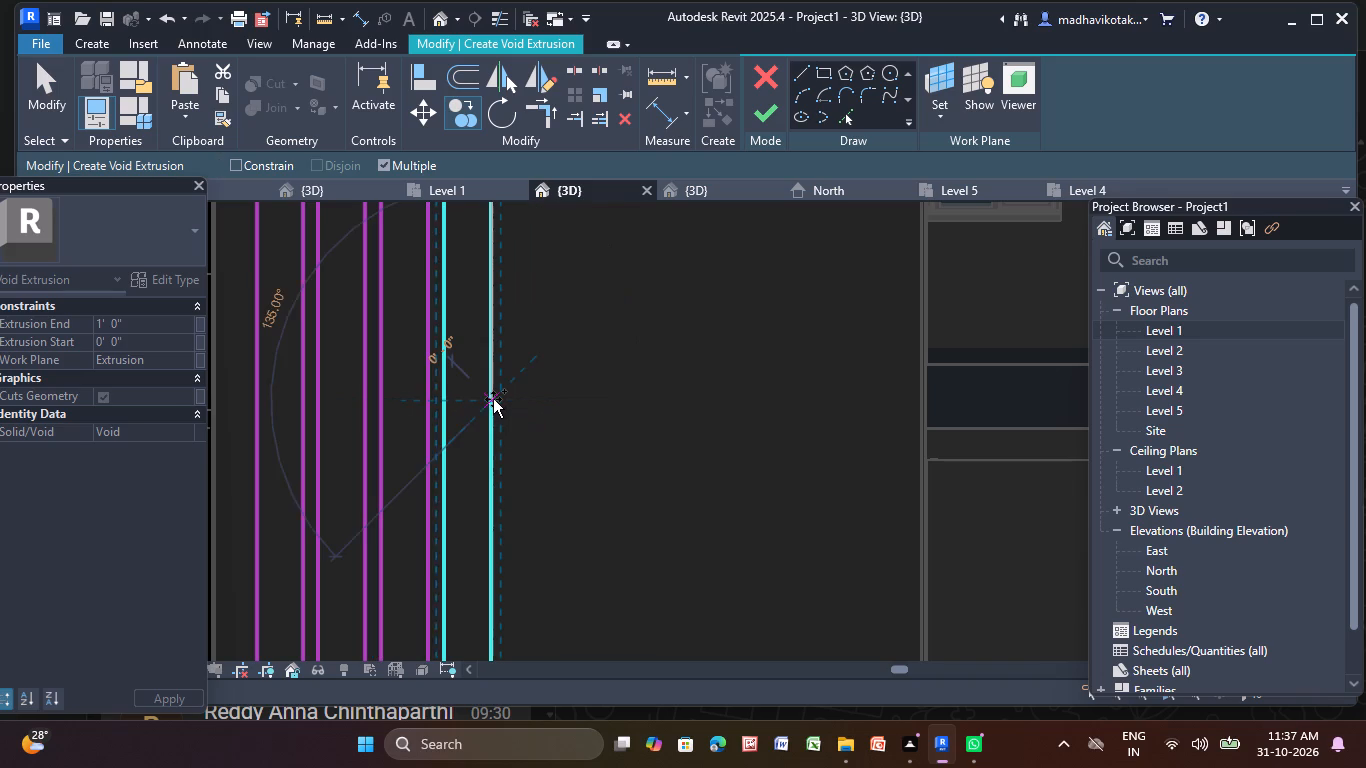
middle_drag(493, 399, 387, 394)
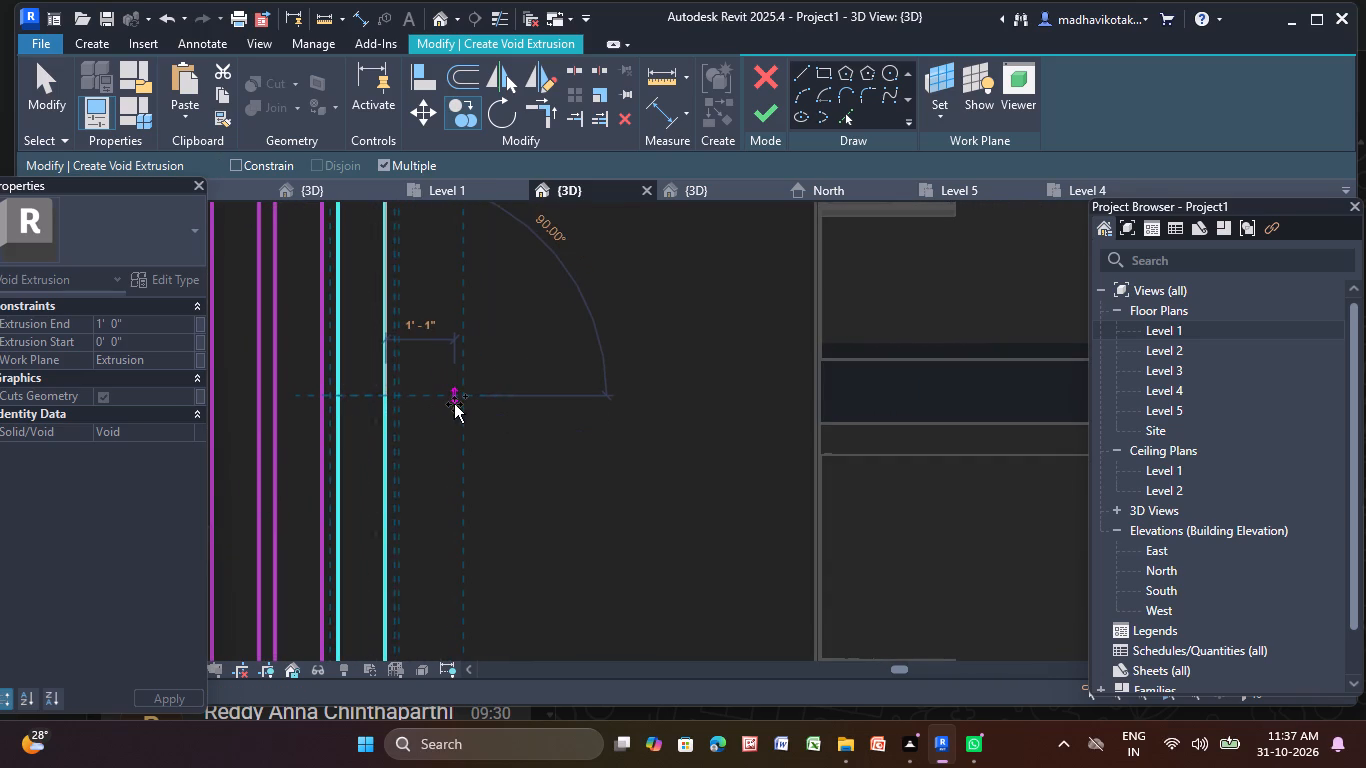
scroll(455, 405, up, 4)
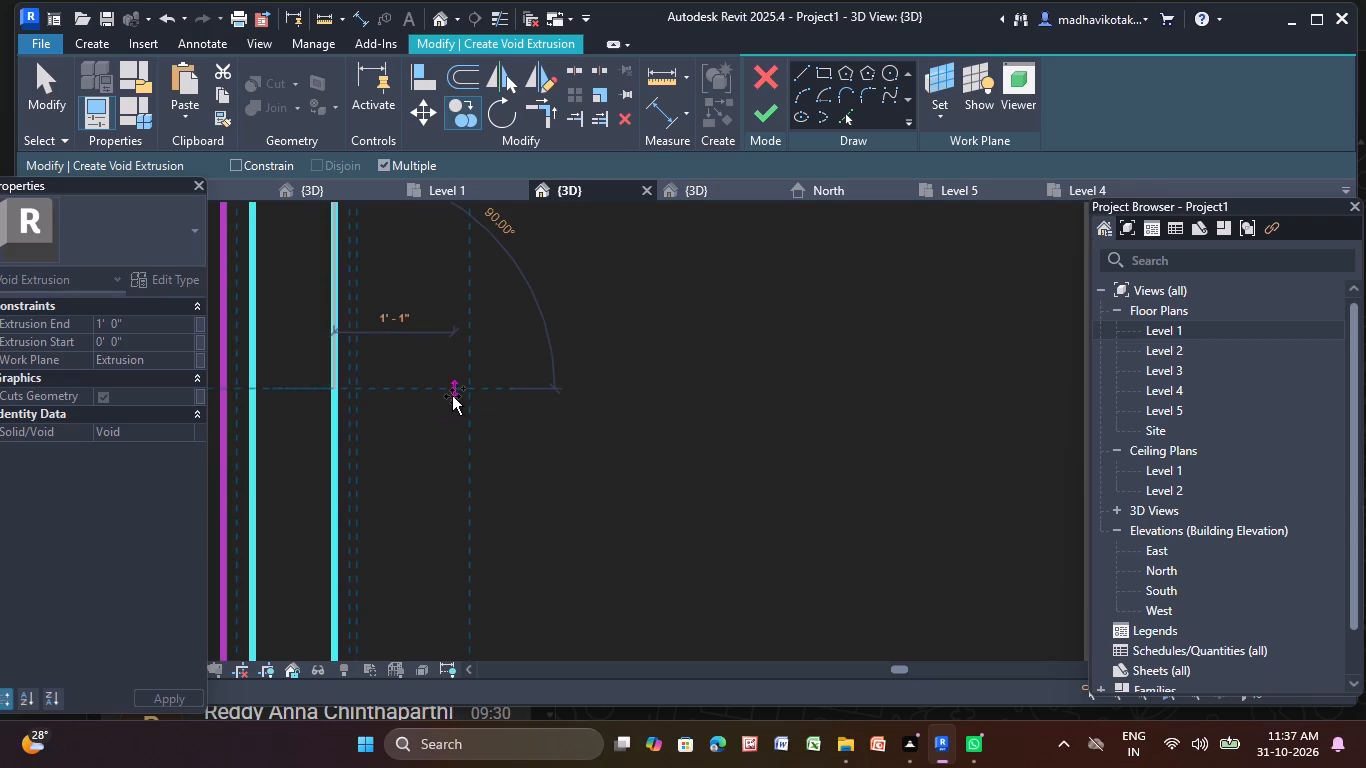
click(446, 396)
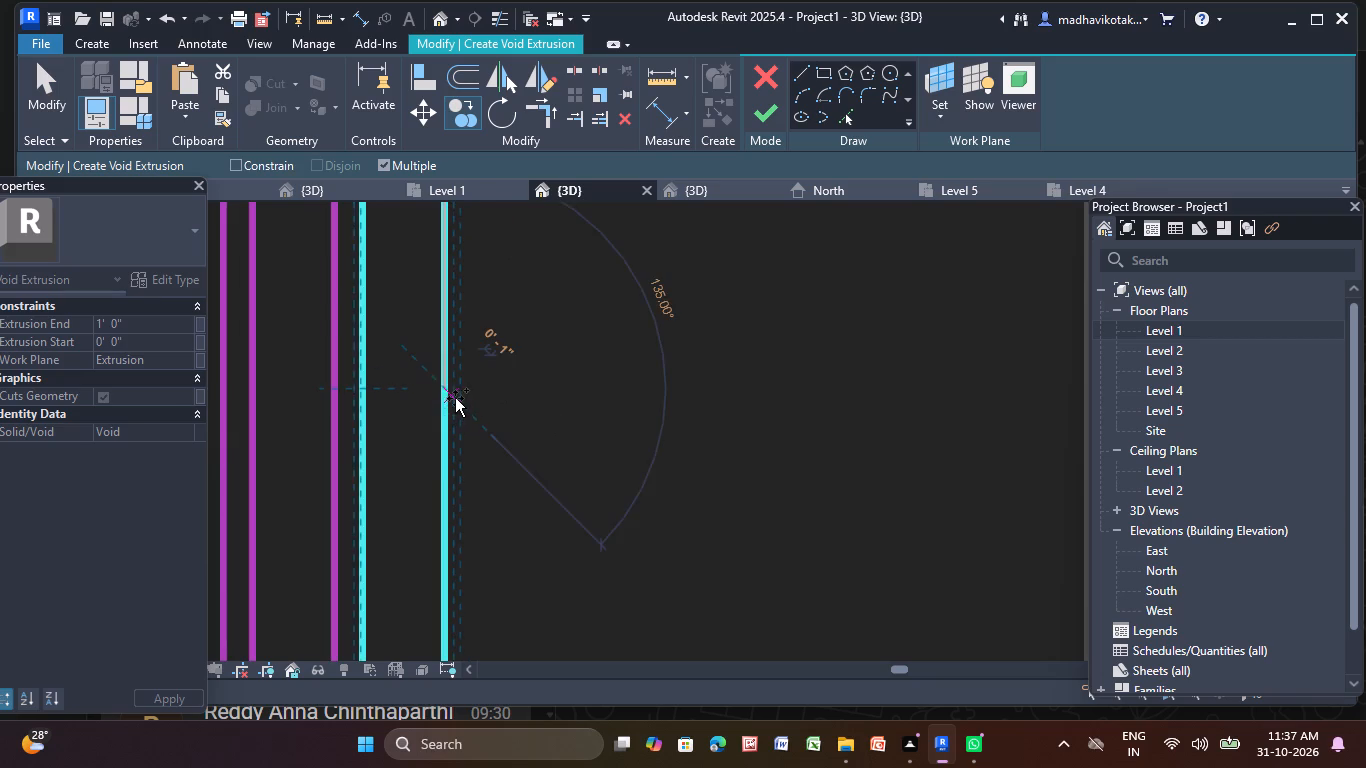
middle_drag(455, 398, 299, 405)
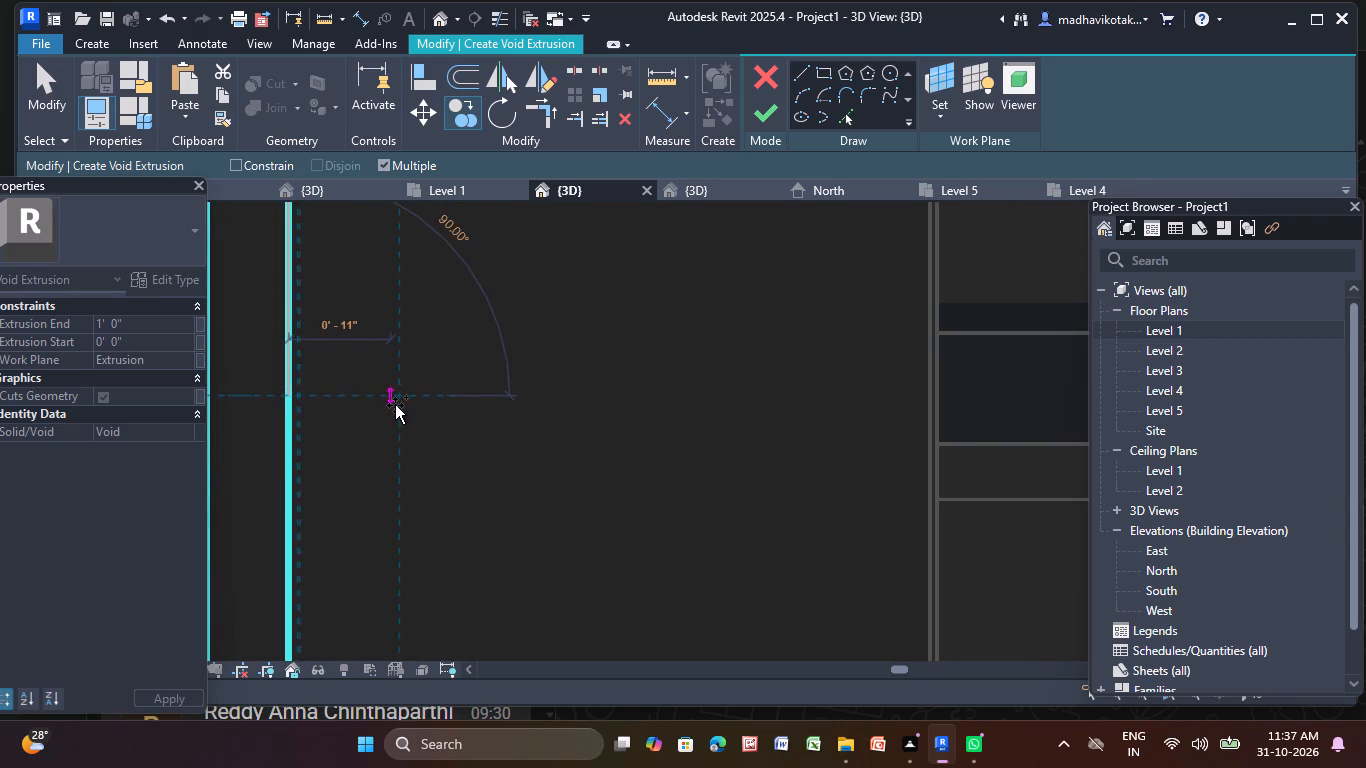
click(397, 405)
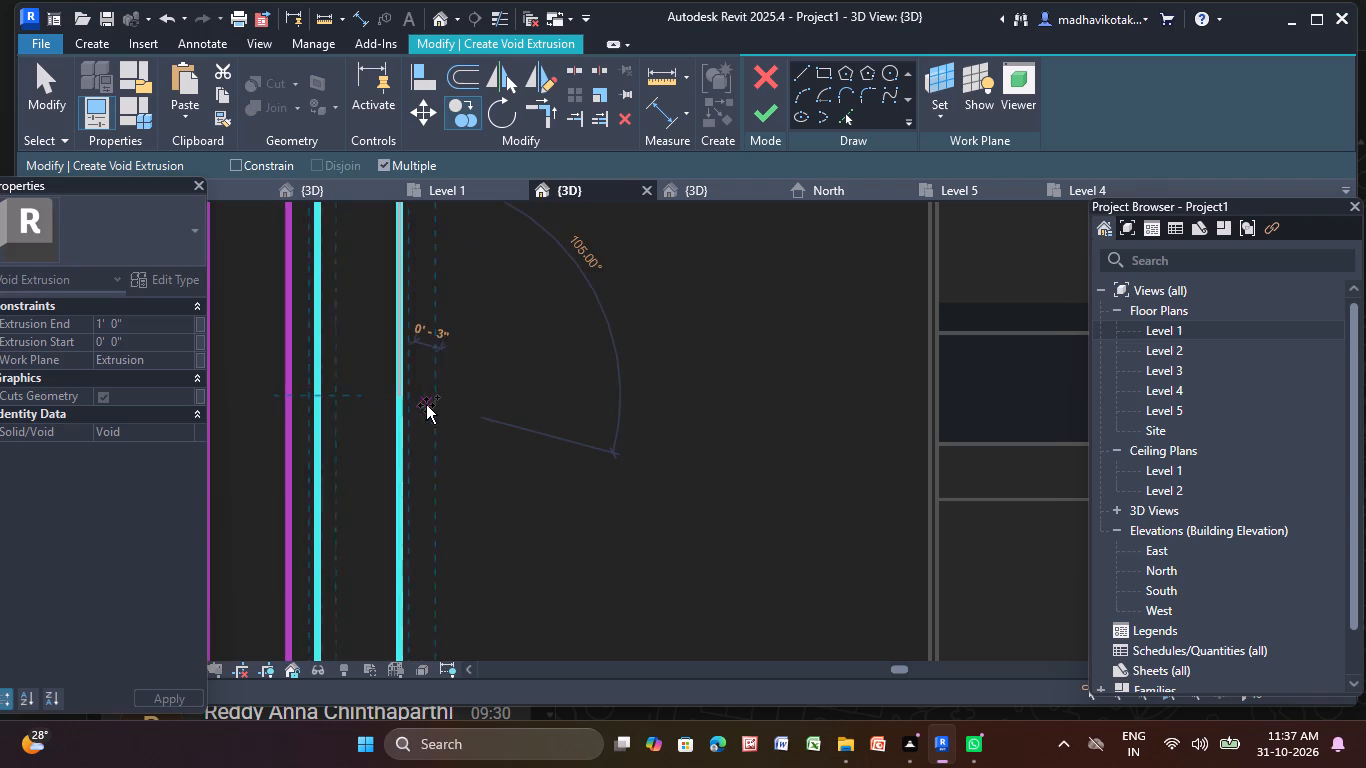
click(512, 409)
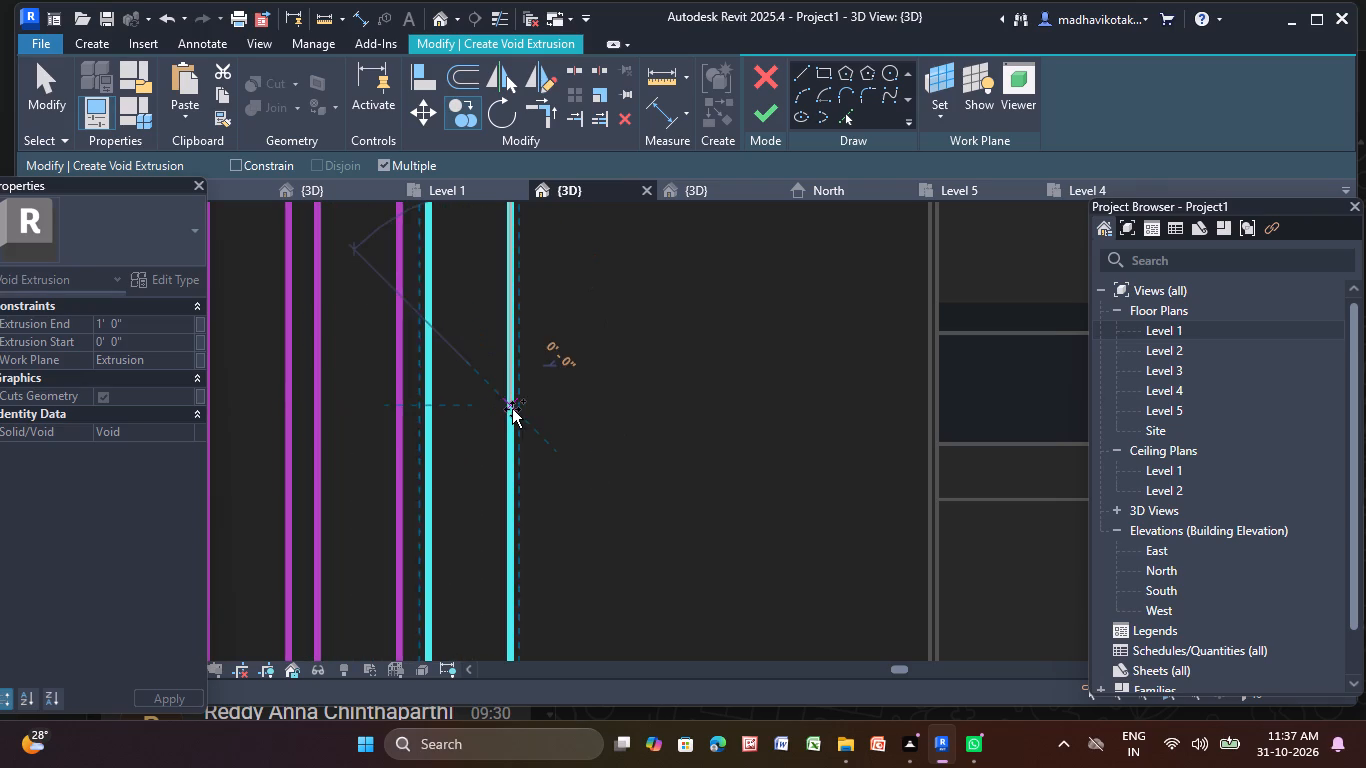
click(622, 400)
Place two more copies of the strip, about 1' apart, towards the facade edge nearest the windows.
middle_drag(621, 400, 552, 419)
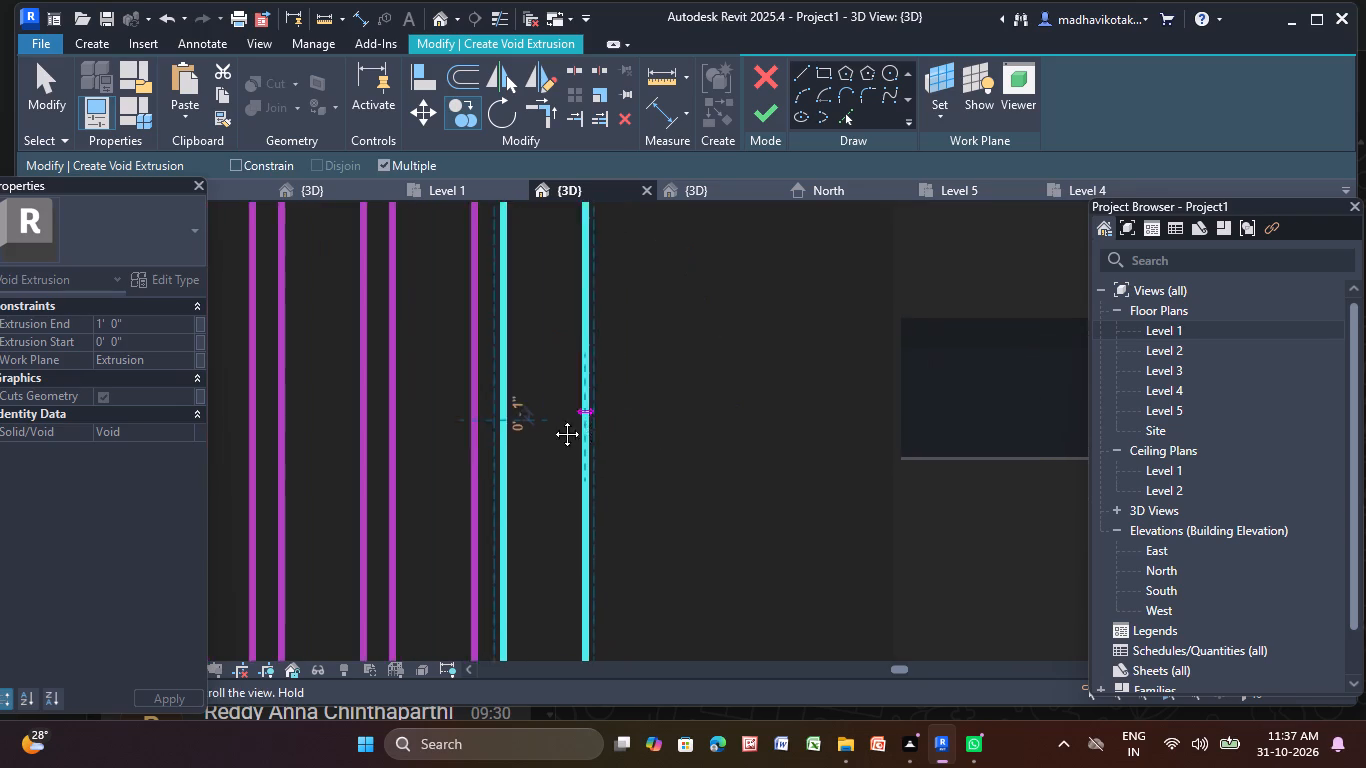
middle_drag(552, 419, 451, 419)
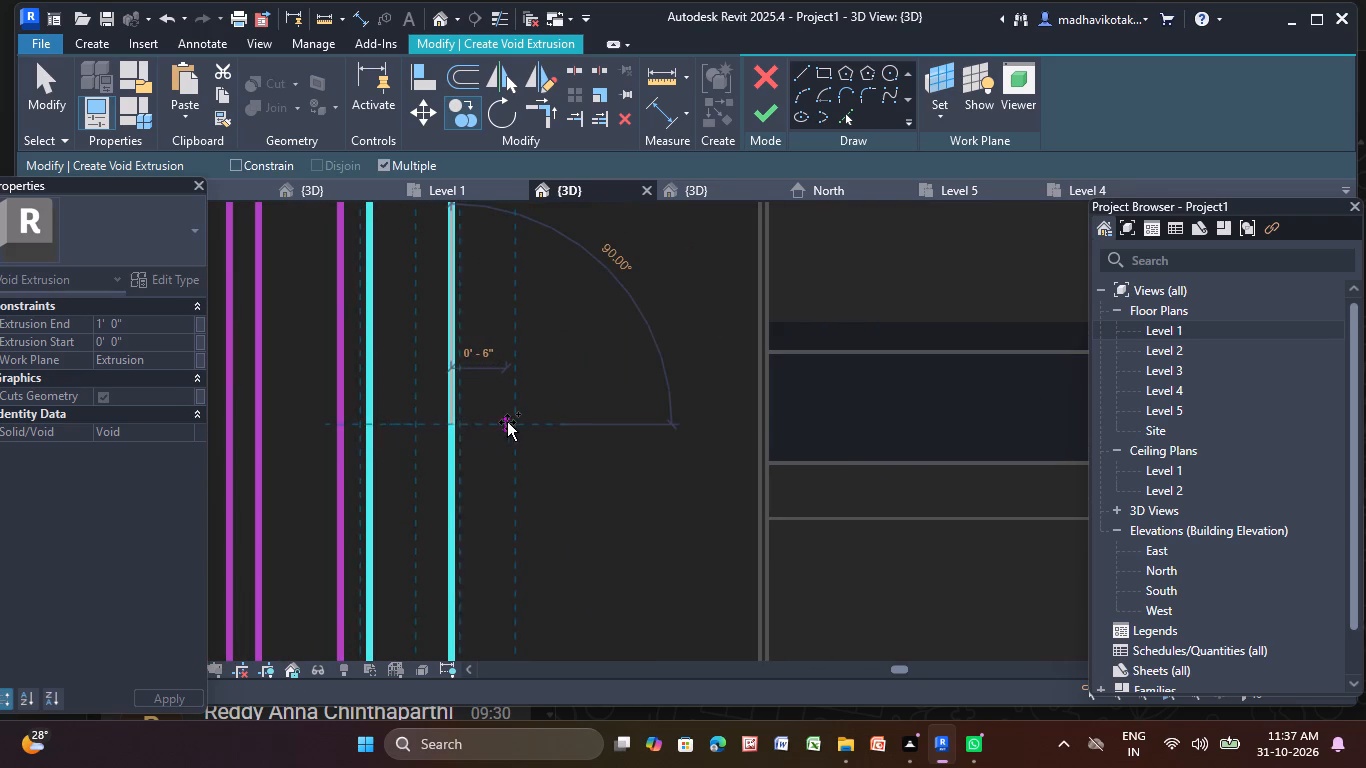
click(560, 423)
scroll(560, 423, down, 5)
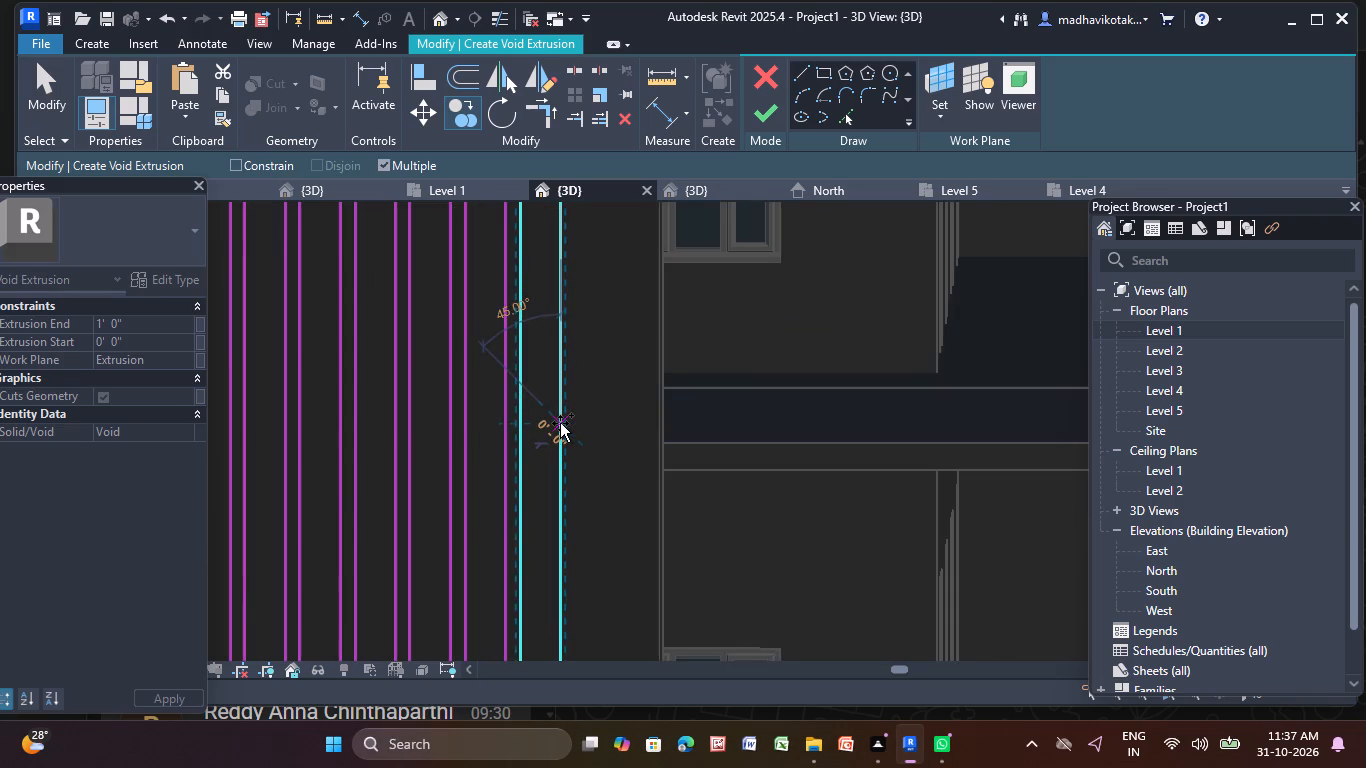
scroll(594, 424, down, 4)
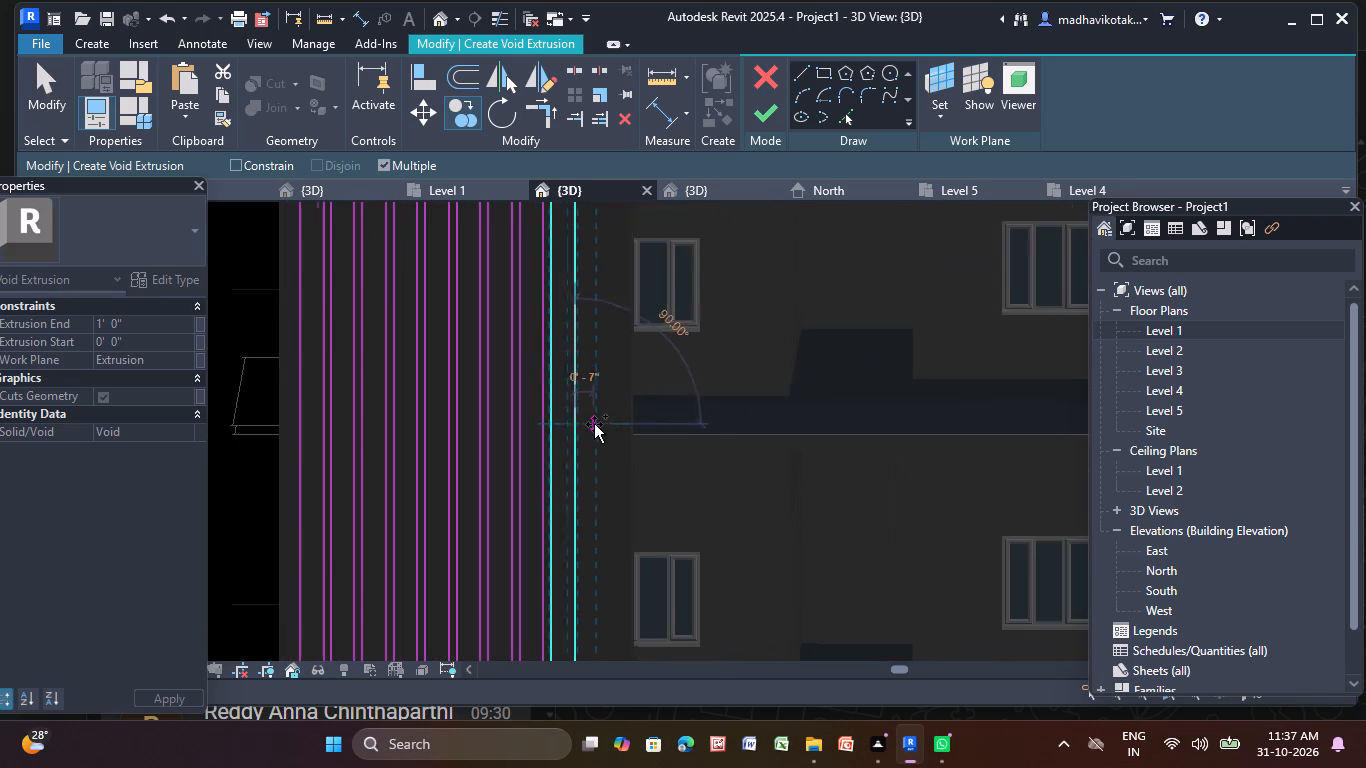
scroll(611, 428, up, 3)
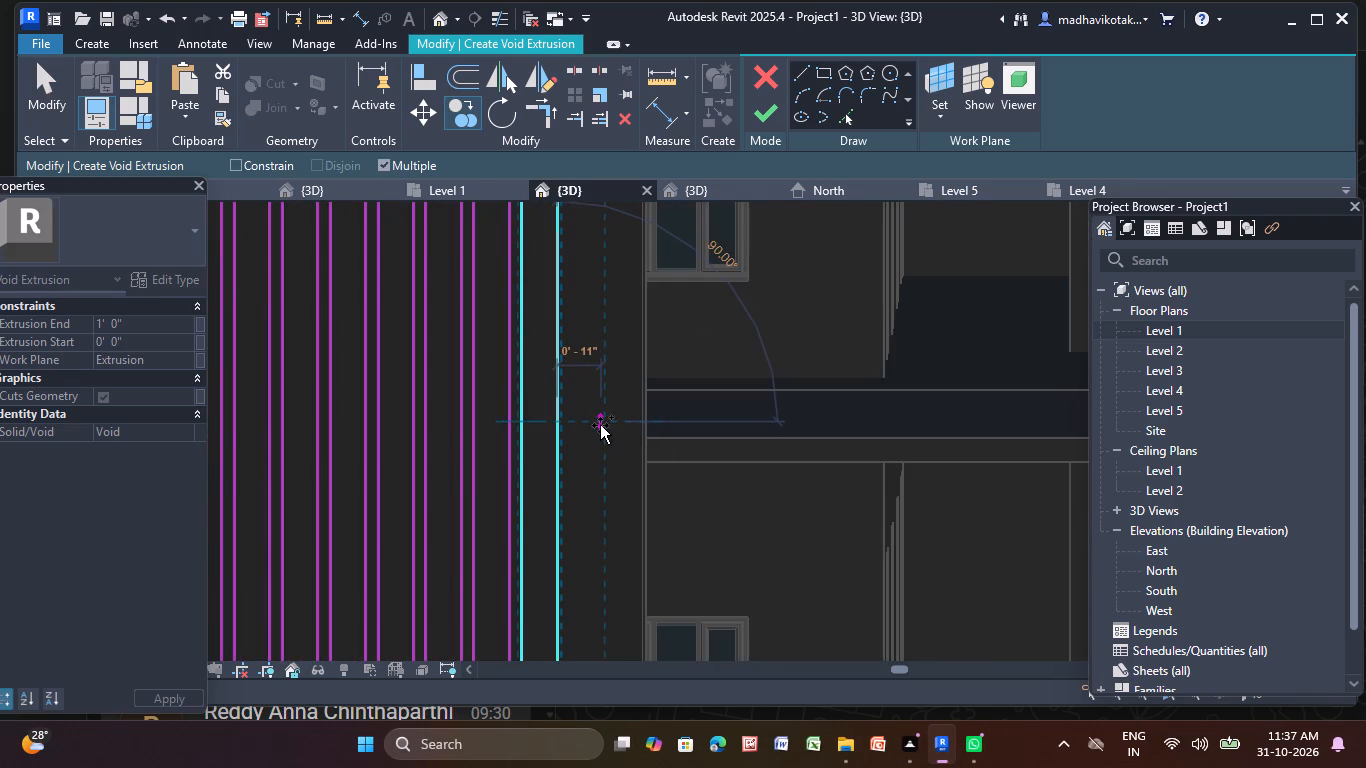
scroll(600, 425, up, 4)
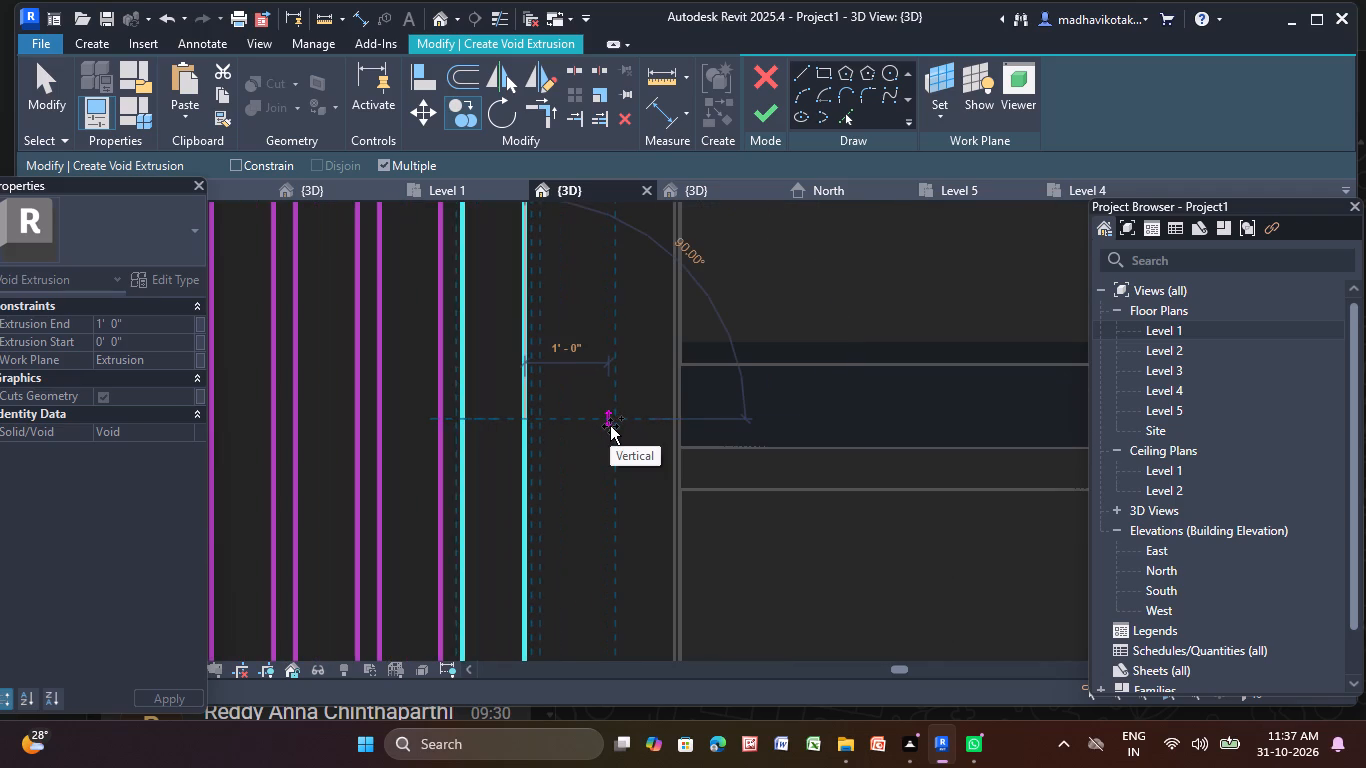
click(610, 426)
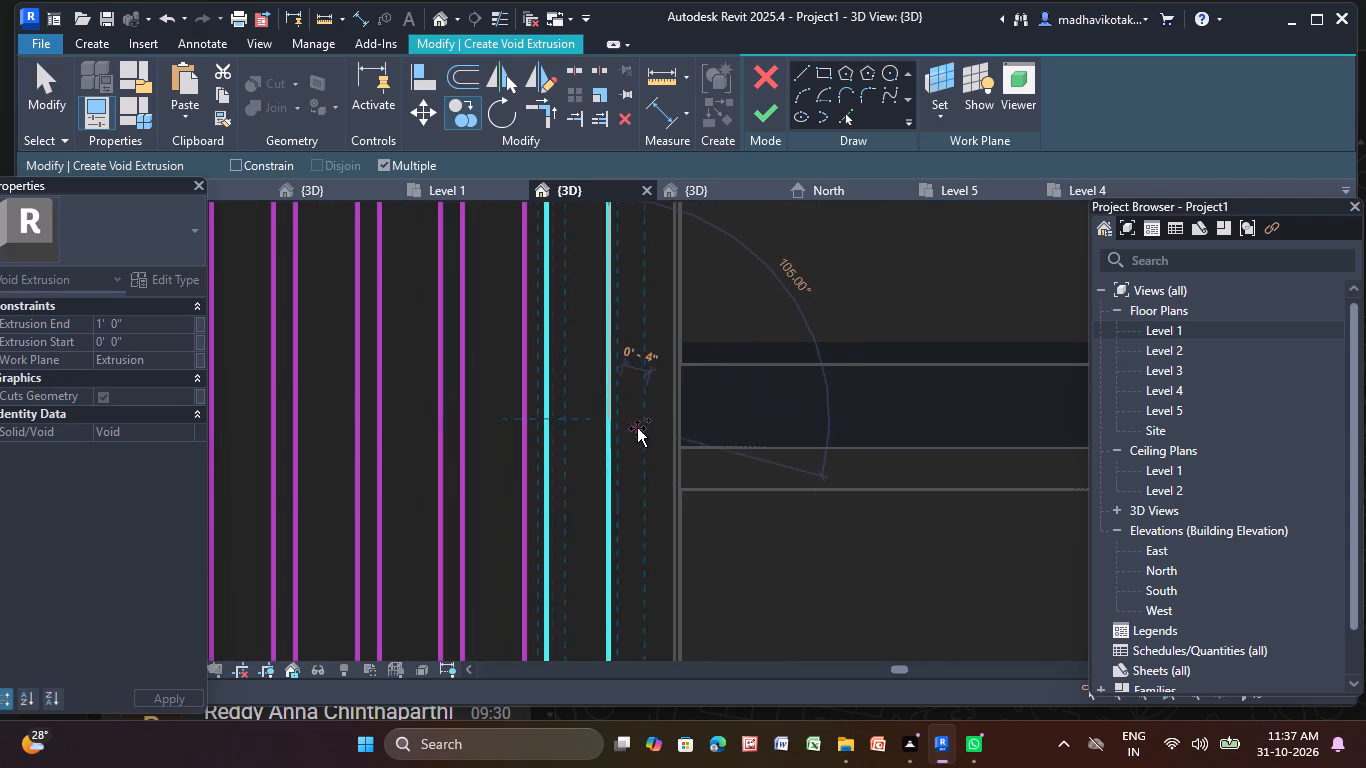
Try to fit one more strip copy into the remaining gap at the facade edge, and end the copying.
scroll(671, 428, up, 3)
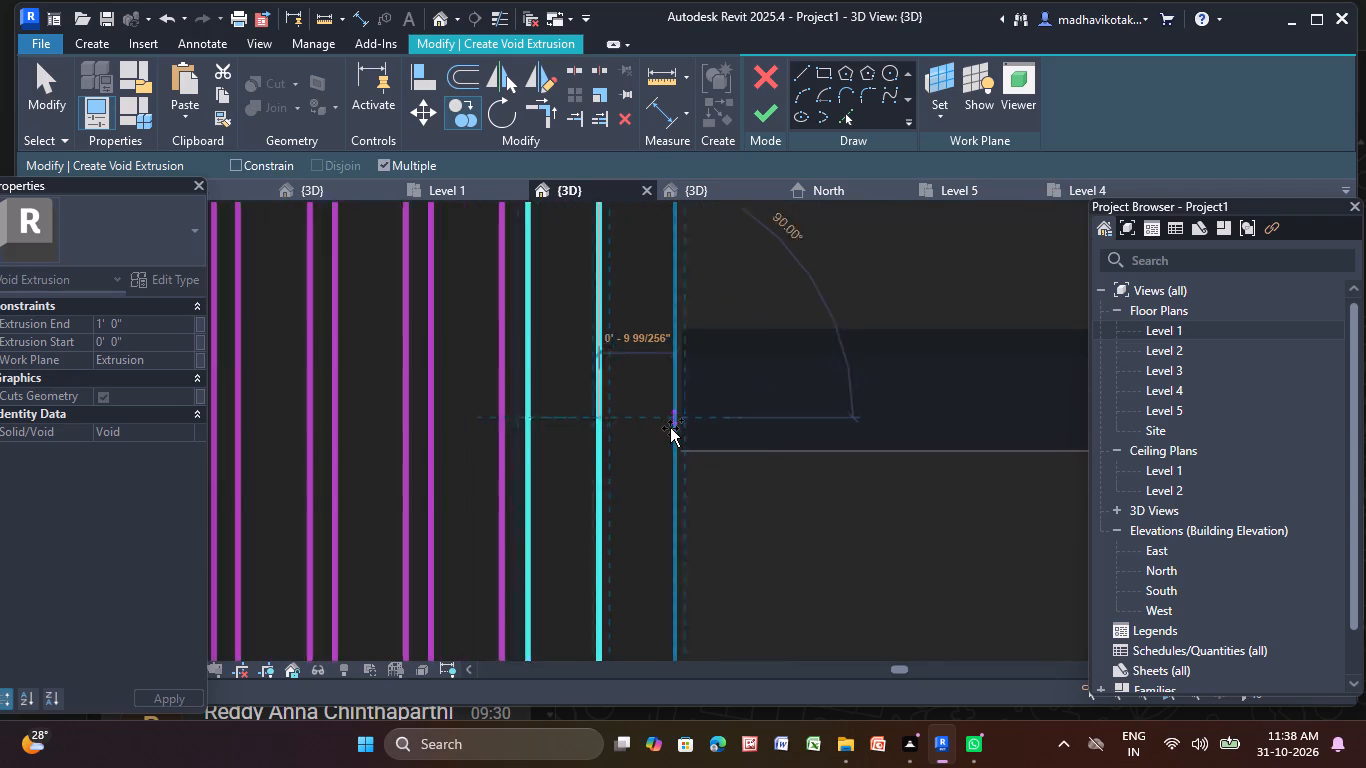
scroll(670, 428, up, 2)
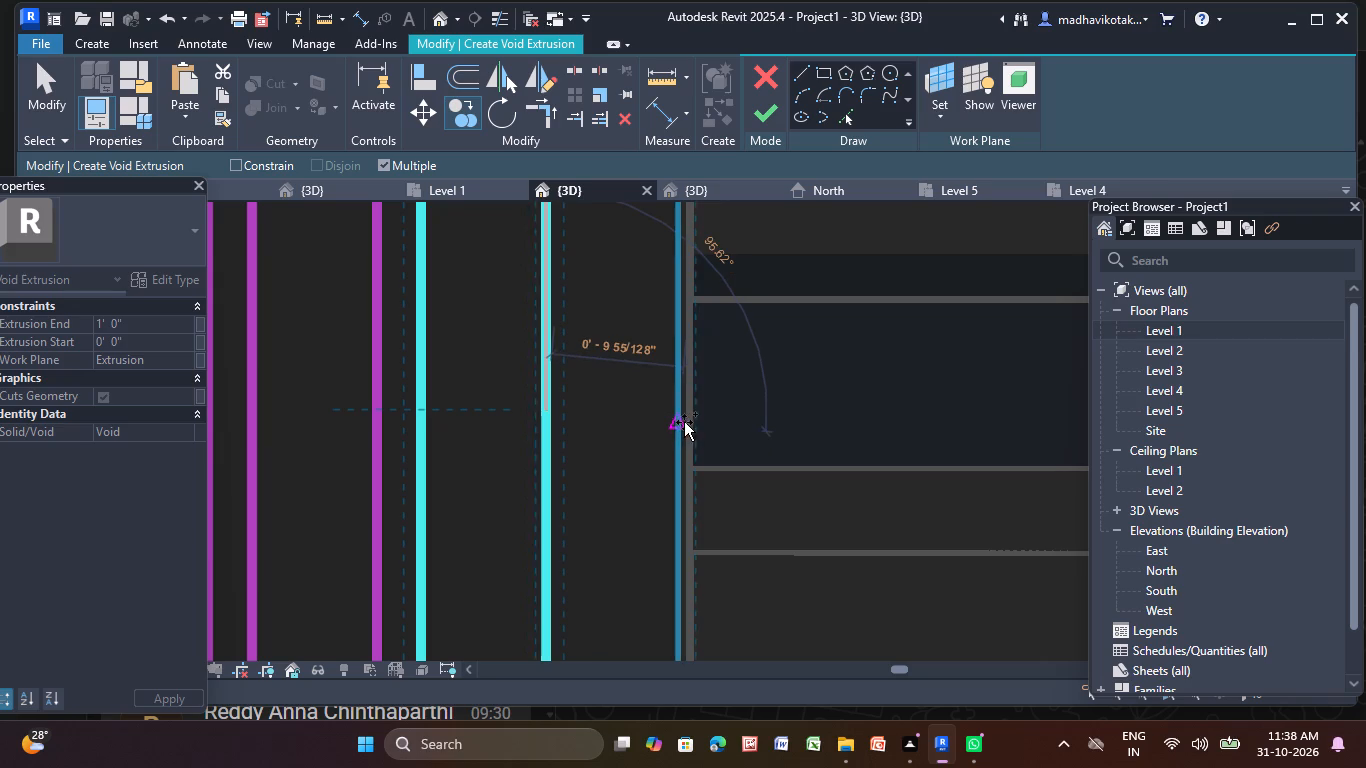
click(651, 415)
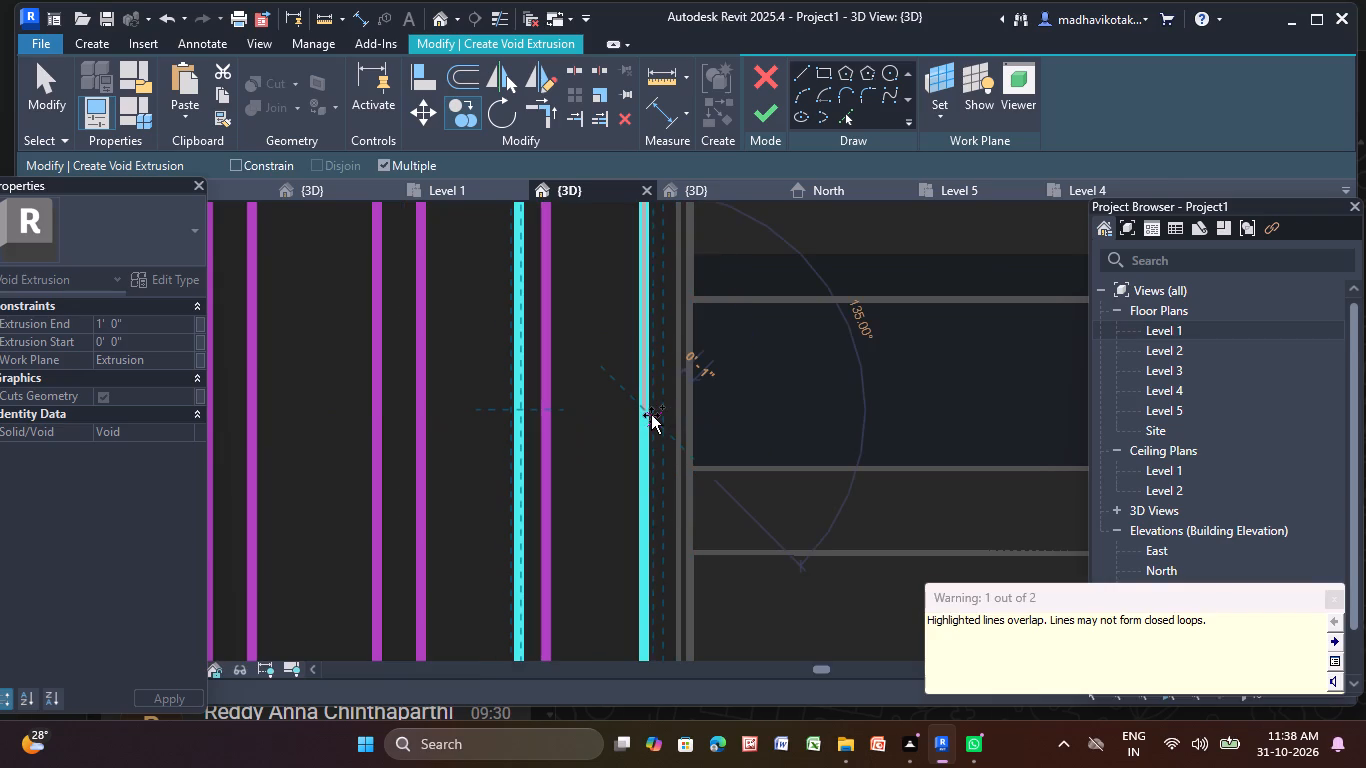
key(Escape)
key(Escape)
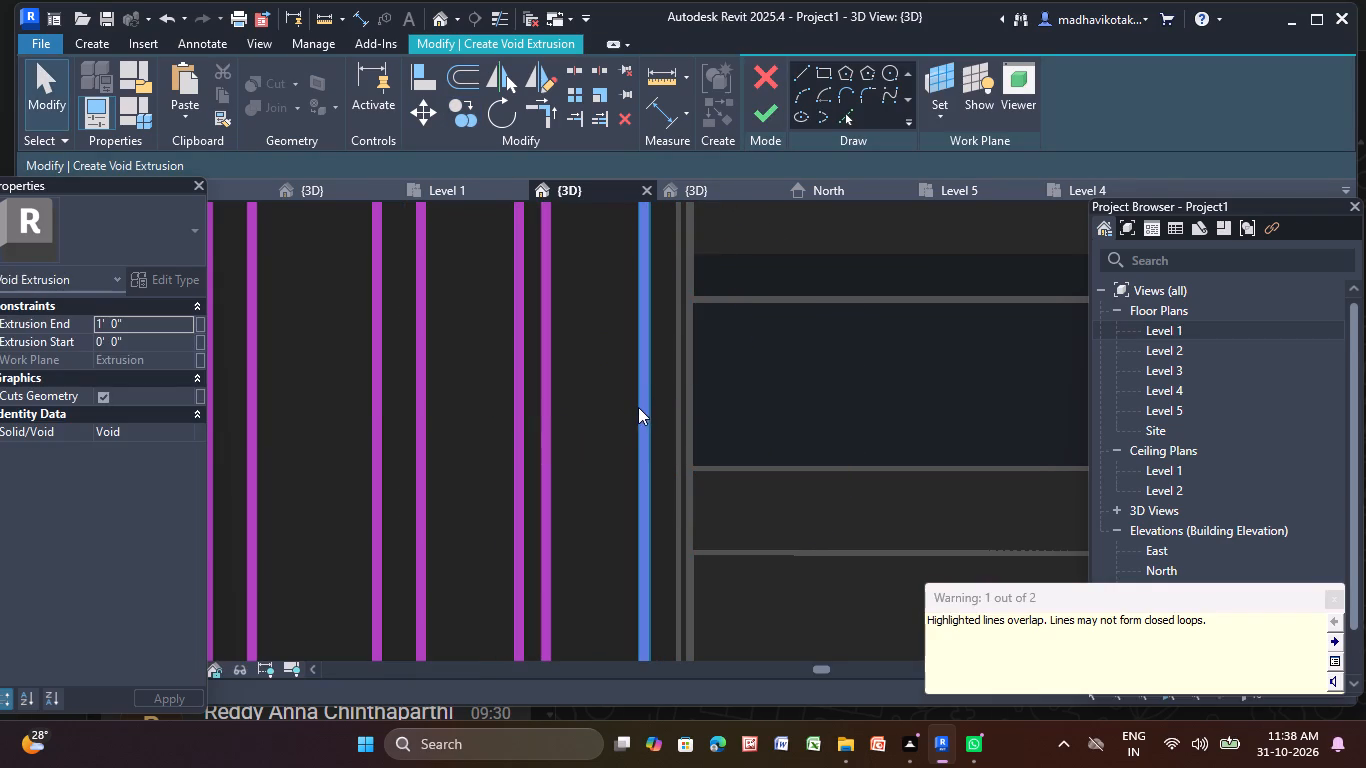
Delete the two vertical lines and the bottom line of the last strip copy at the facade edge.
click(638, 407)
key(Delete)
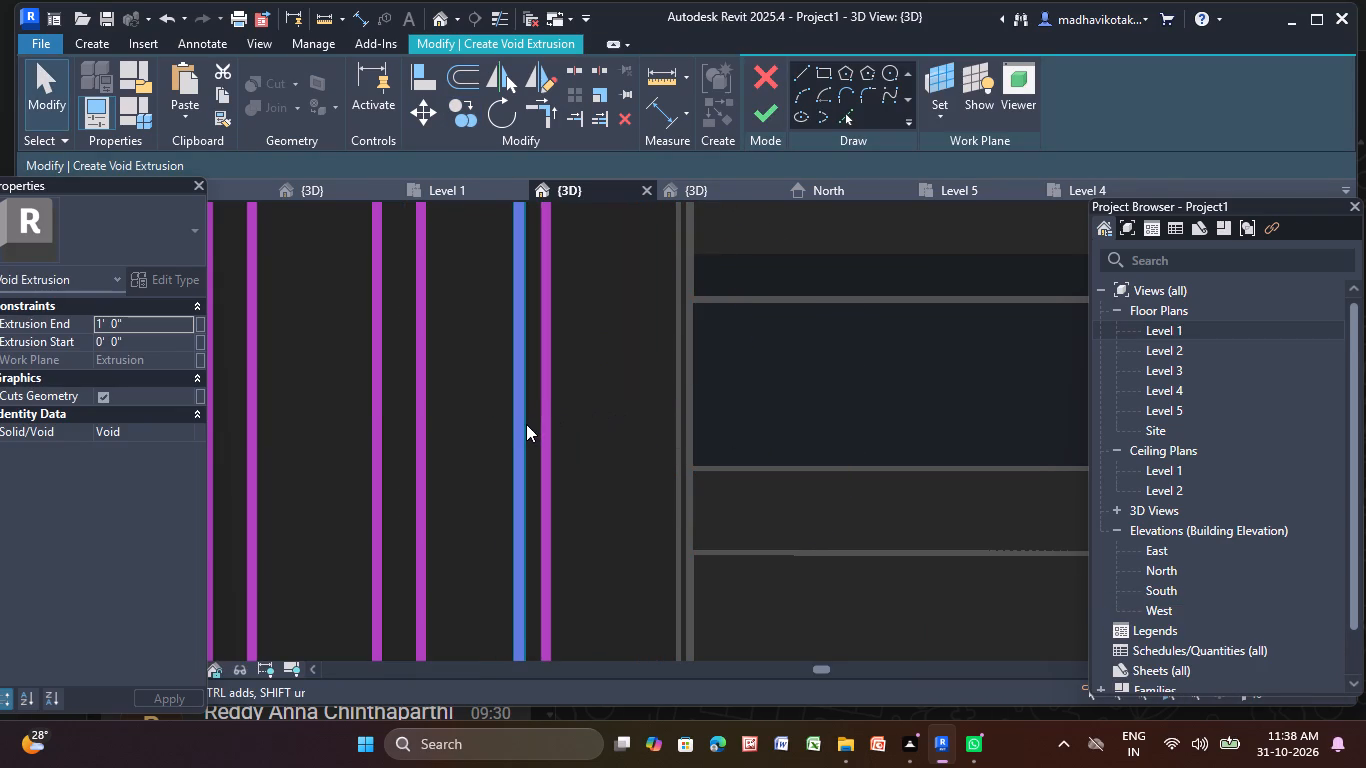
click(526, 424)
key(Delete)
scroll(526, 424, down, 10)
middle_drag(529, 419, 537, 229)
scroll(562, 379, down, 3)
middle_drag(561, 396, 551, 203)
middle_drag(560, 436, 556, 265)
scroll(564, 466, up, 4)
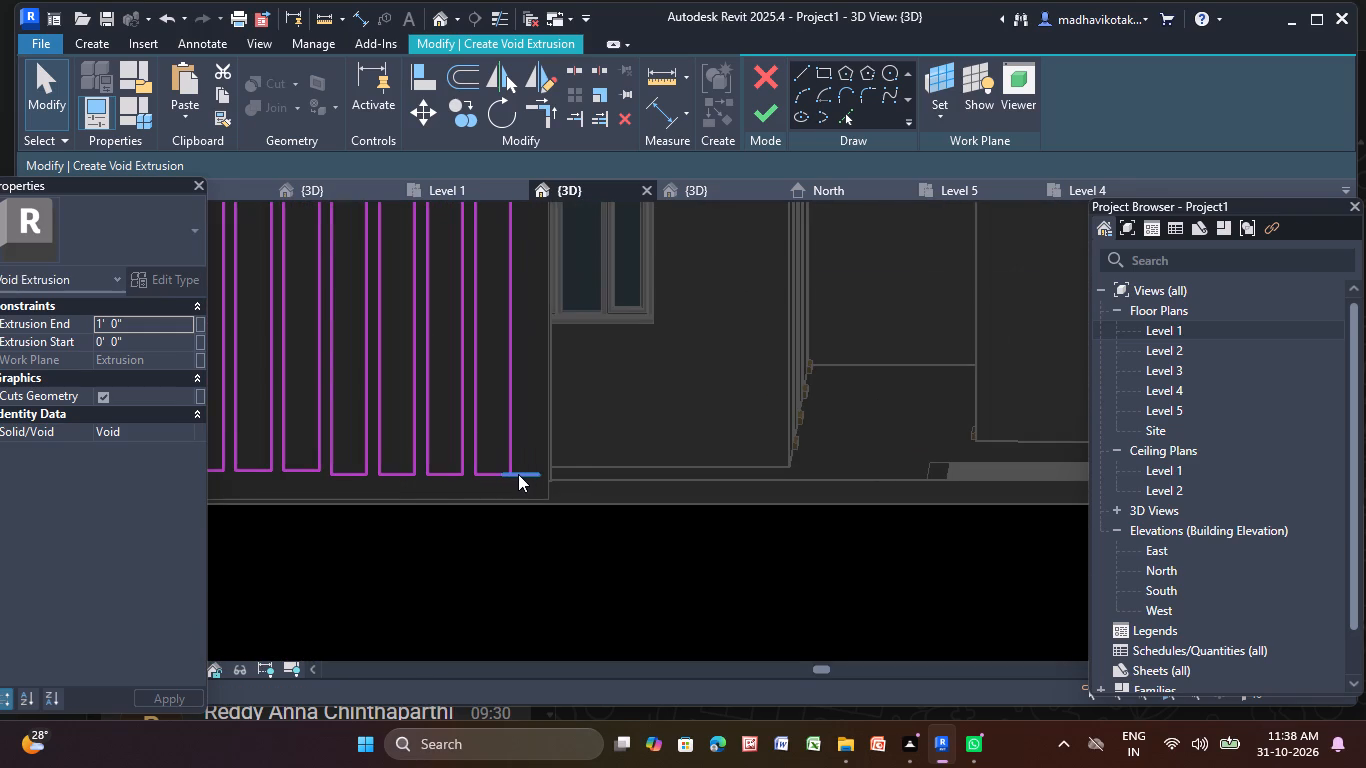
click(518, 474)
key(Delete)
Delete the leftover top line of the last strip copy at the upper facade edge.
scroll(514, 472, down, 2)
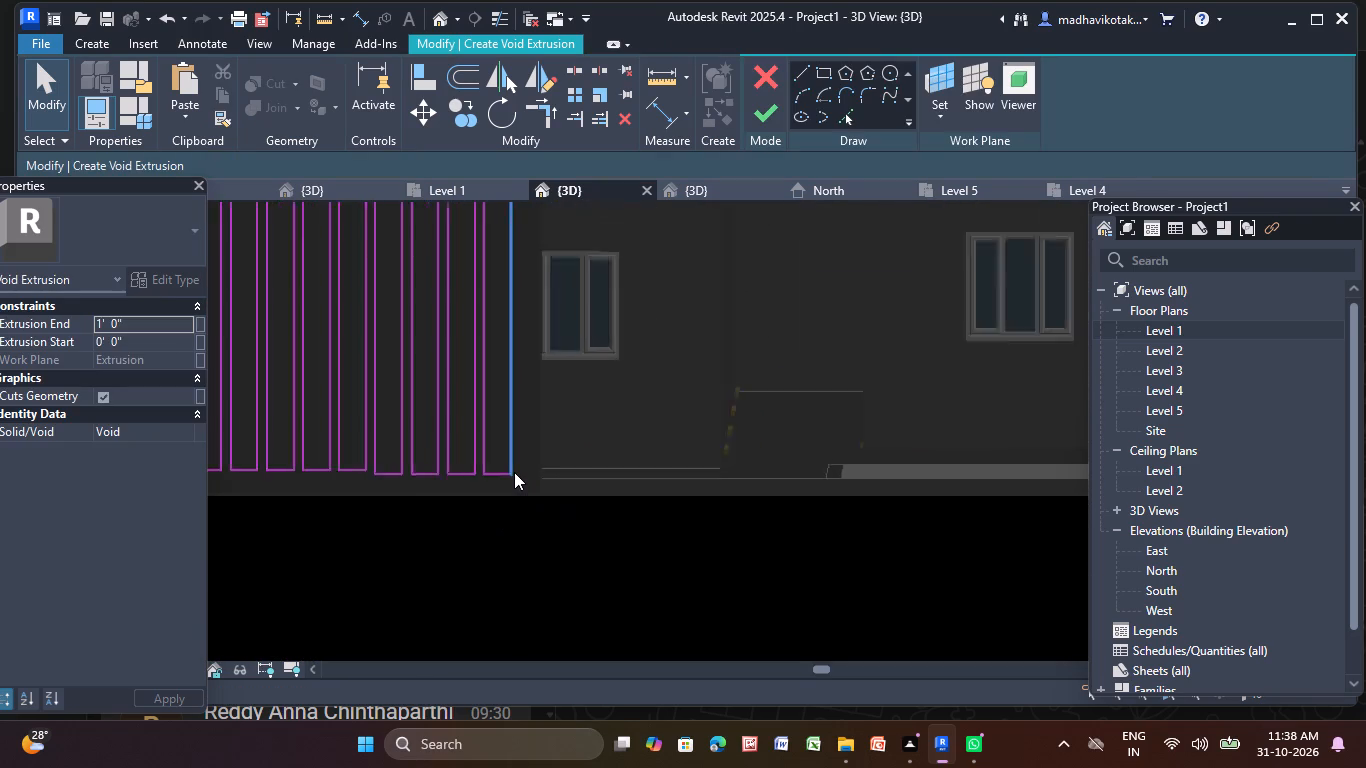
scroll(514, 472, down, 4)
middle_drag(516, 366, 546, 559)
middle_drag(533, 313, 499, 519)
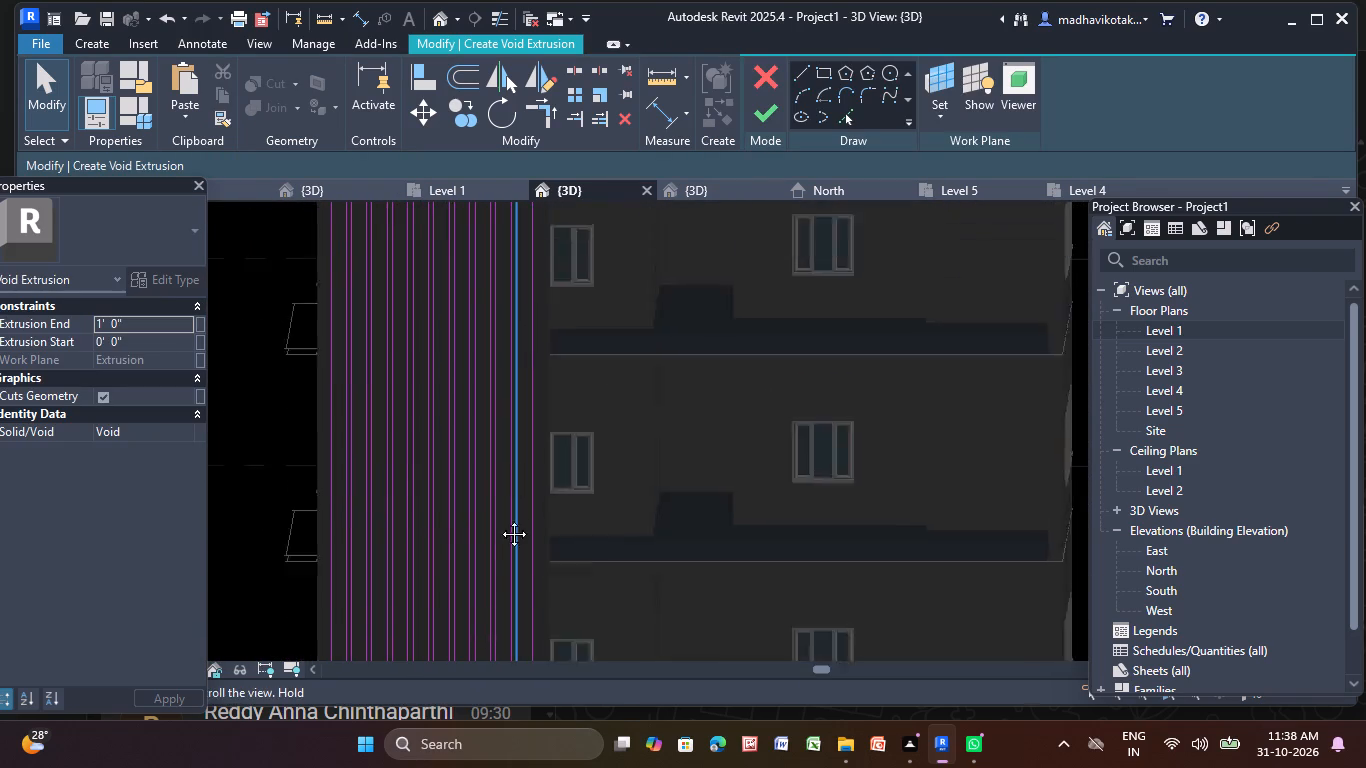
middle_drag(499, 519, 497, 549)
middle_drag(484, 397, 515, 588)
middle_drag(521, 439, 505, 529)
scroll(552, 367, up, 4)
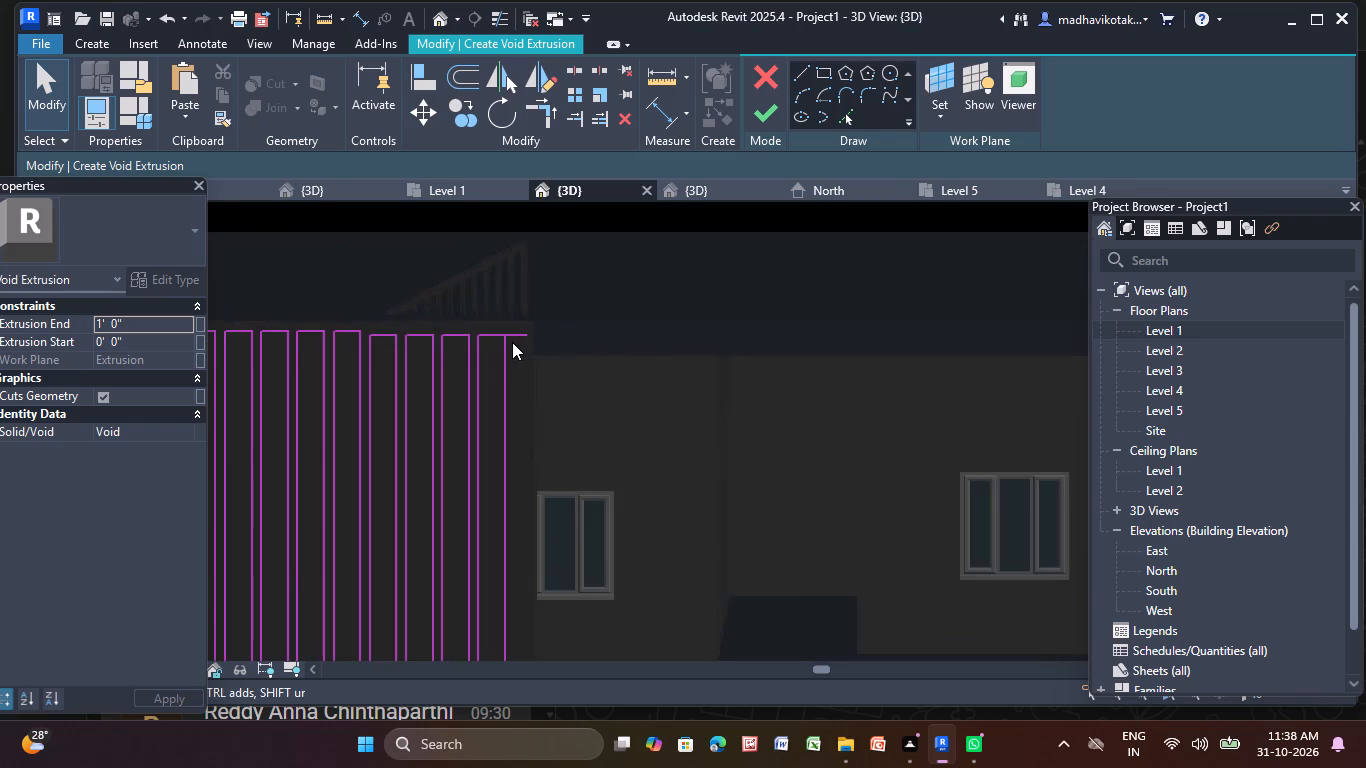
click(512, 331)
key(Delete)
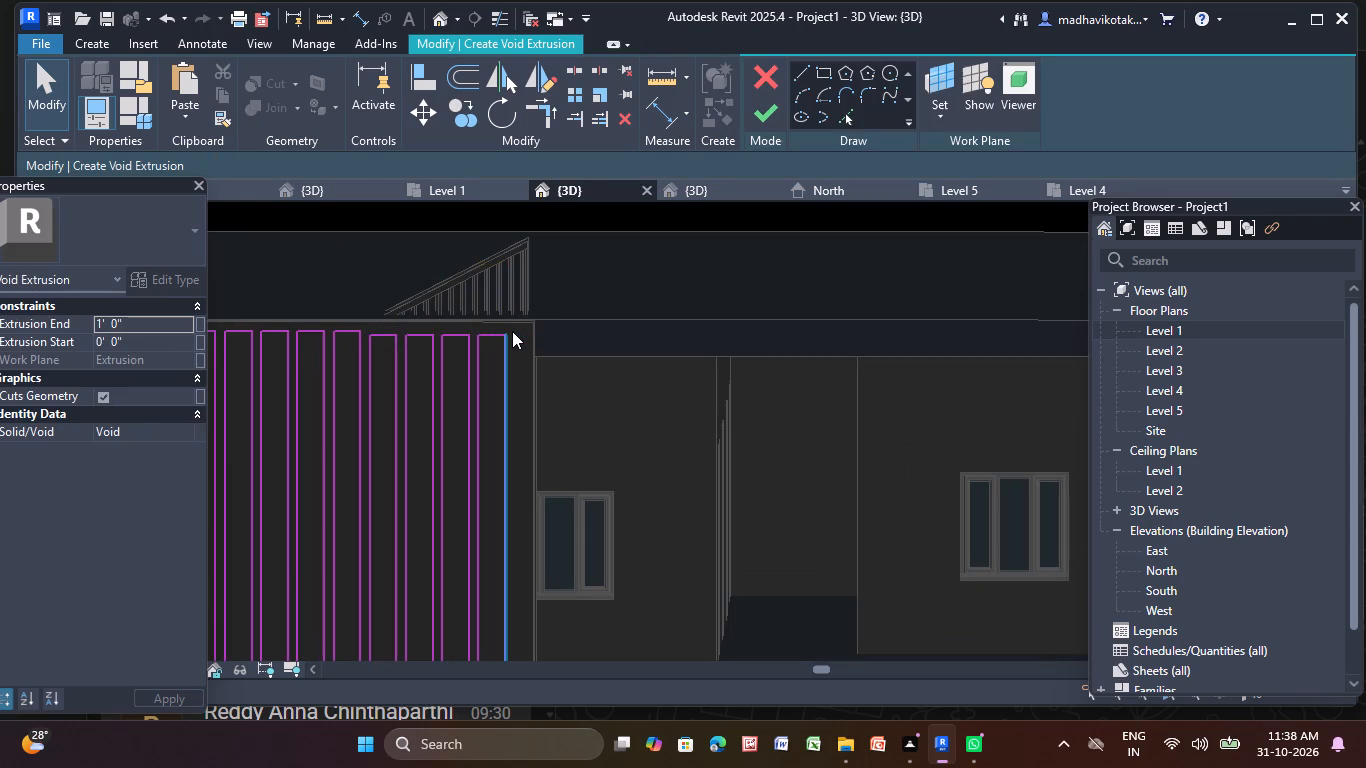
Check the strip profiles over the tower's full height, finish the void extrusion sketch and complete the in-place model.
scroll(512, 331, down, 8)
scroll(553, 458, down, 6)
middle_click(495, 532)
scroll(446, 402, up, 4)
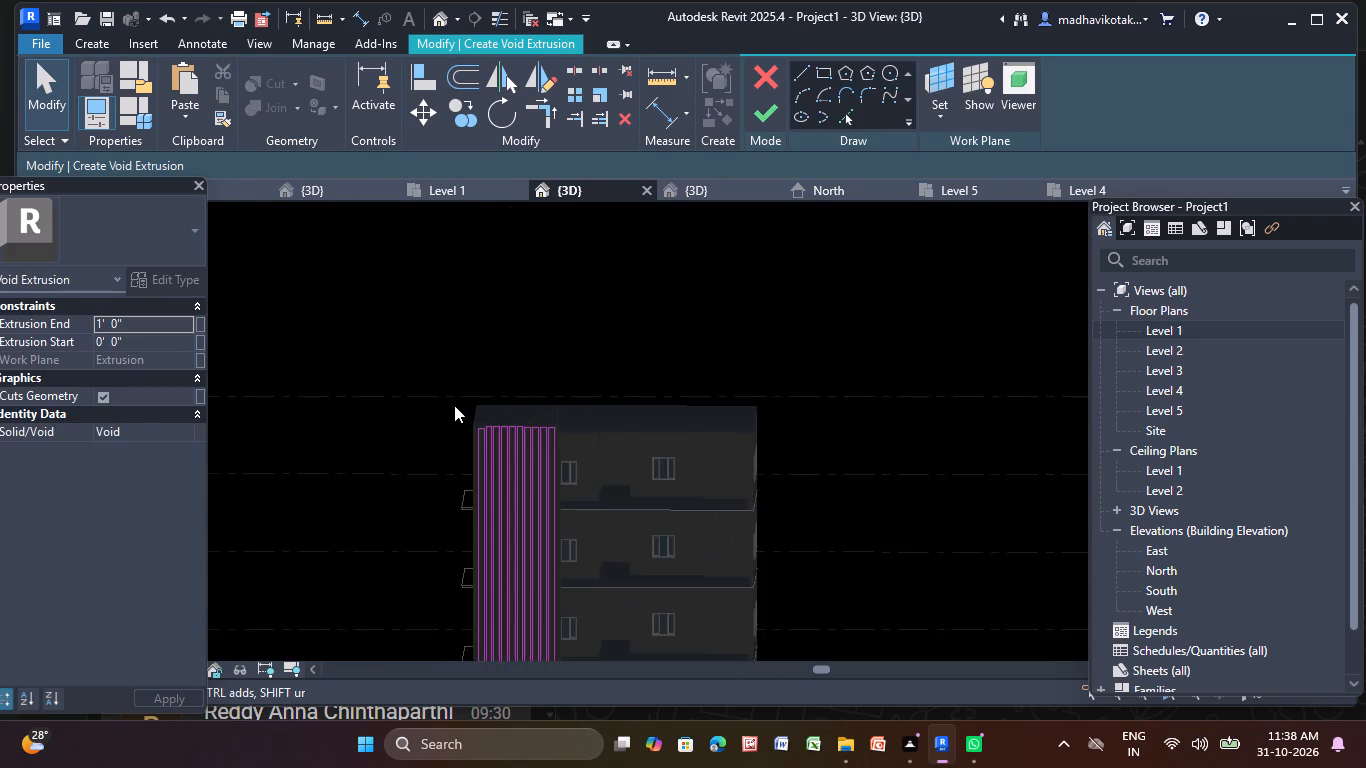
scroll(454, 405, up, 5)
middle_drag(516, 435, 488, 240)
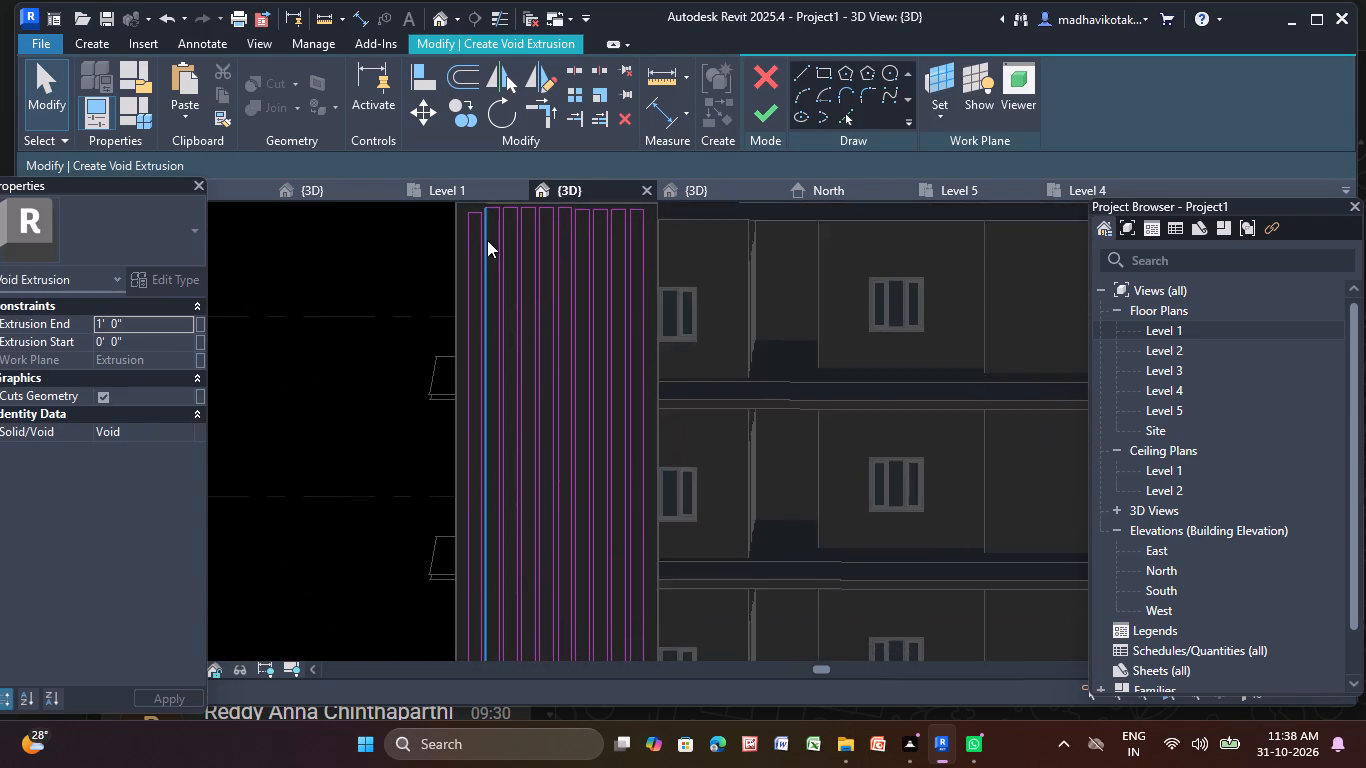
scroll(505, 335, down, 3)
middle_drag(500, 367, 502, 206)
scroll(502, 206, down, 1)
middle_drag(502, 208, 492, 266)
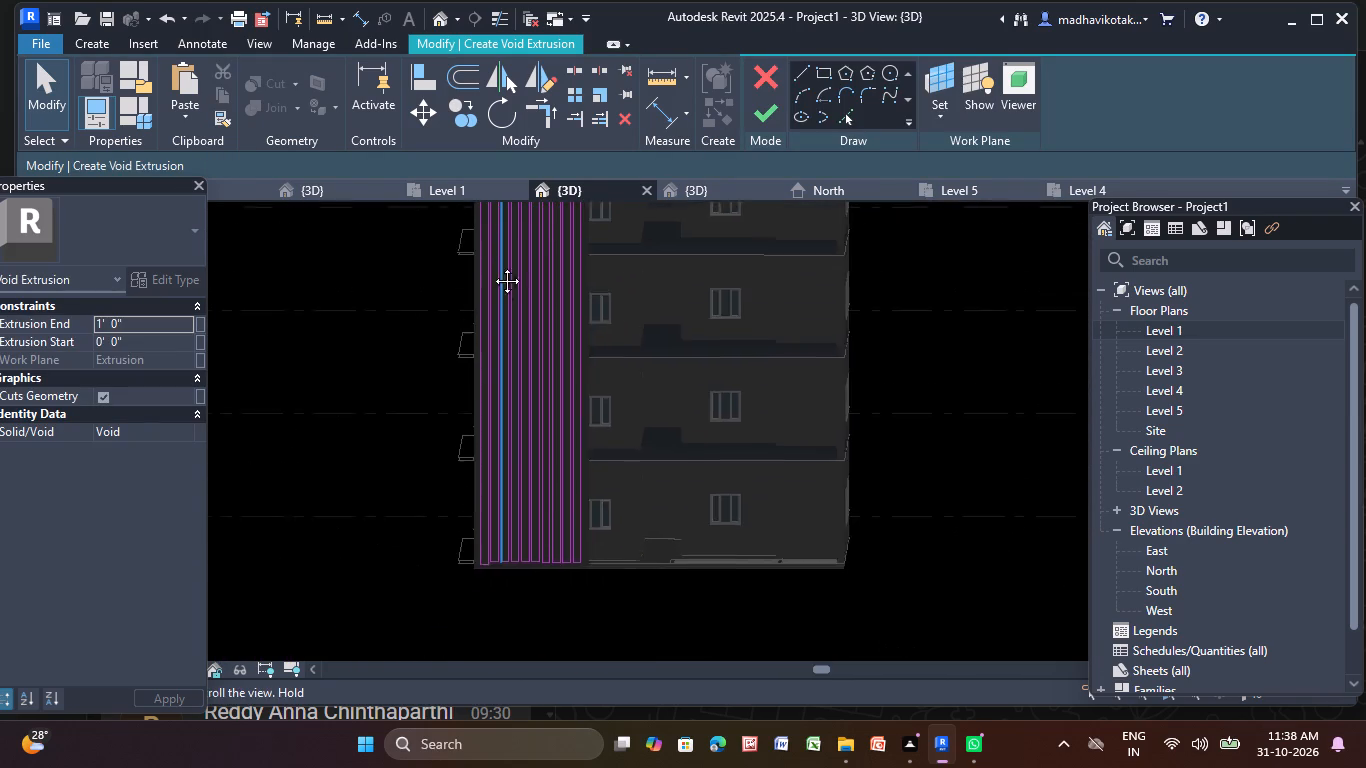
middle_drag(492, 266, 479, 391)
click(762, 118)
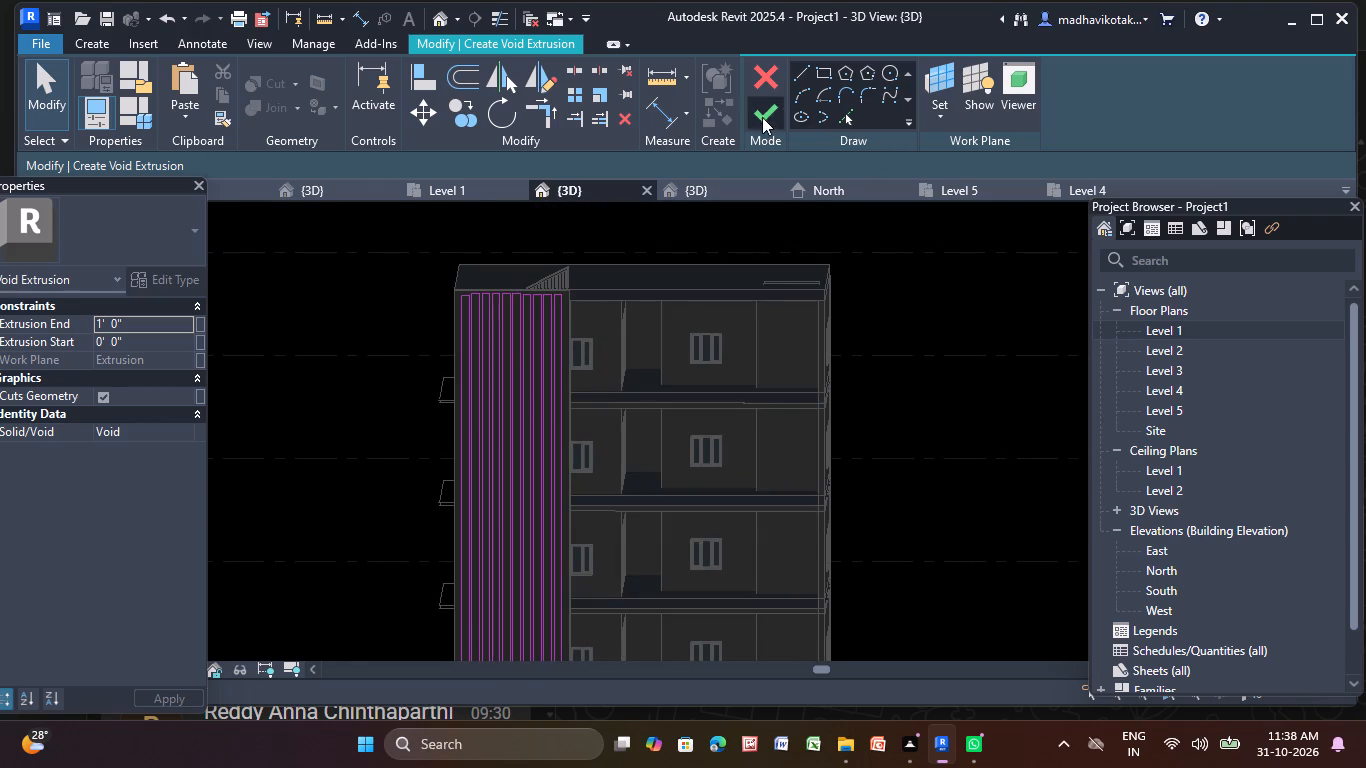
click(1233, 77)
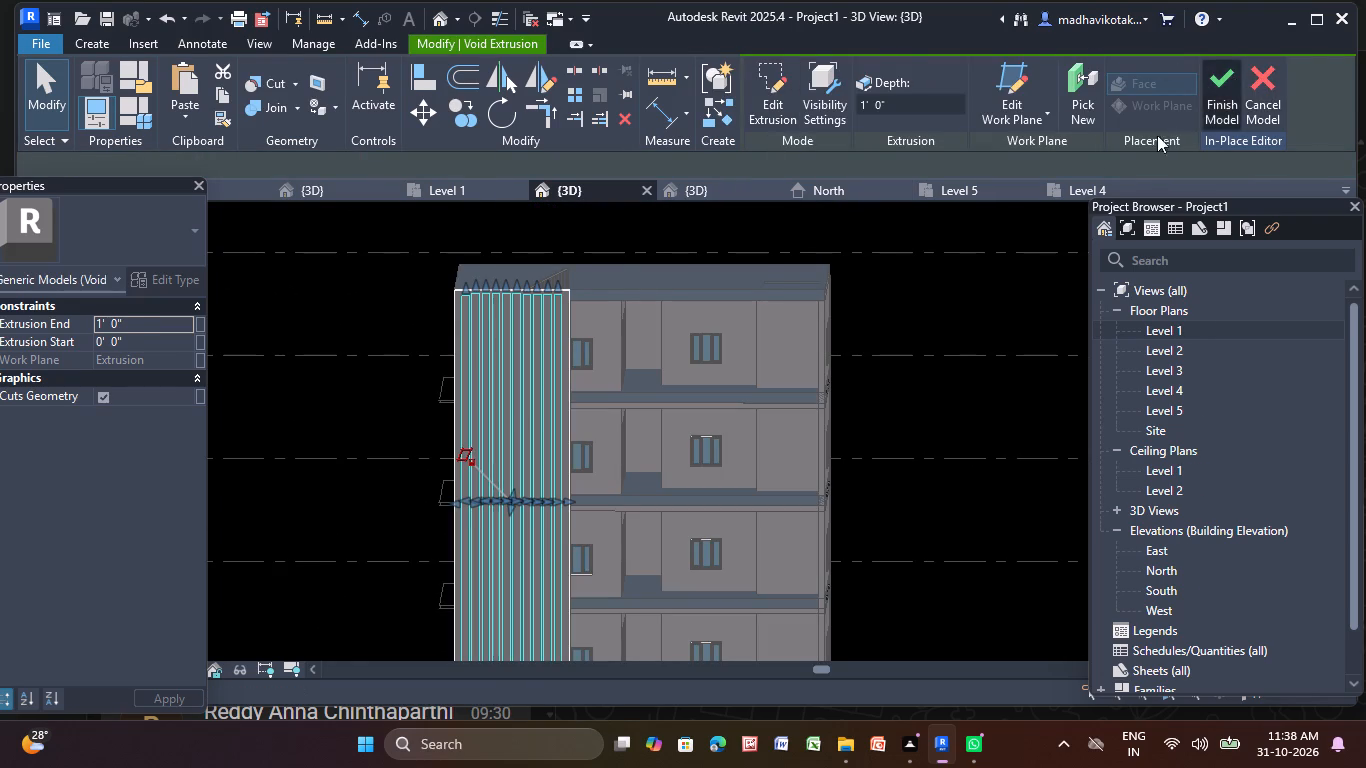
Examine the grooved tower facade from both sides of the building.
scroll(469, 351, up, 3)
scroll(490, 363, down, 4)
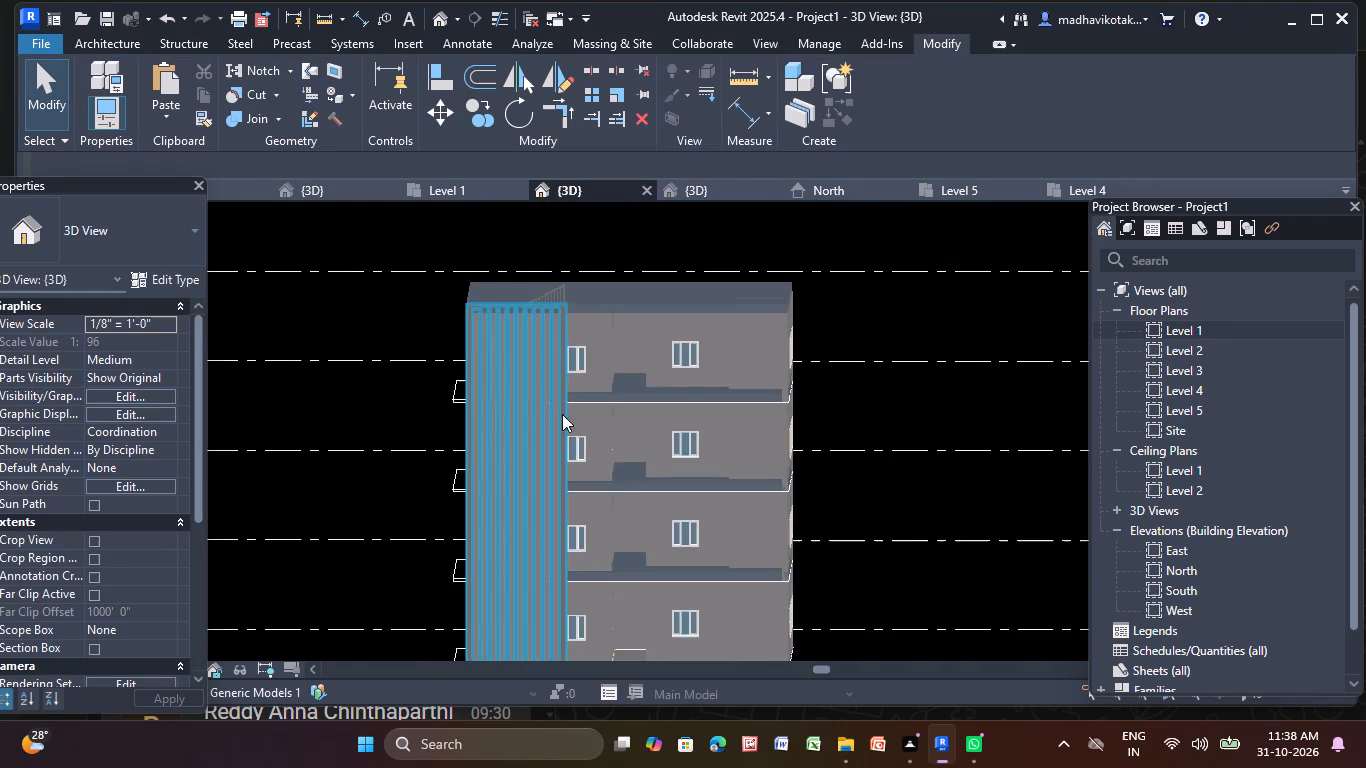
middle_drag(496, 433, 583, 441)
shift+middle_drag(583, 441, 515, 450)
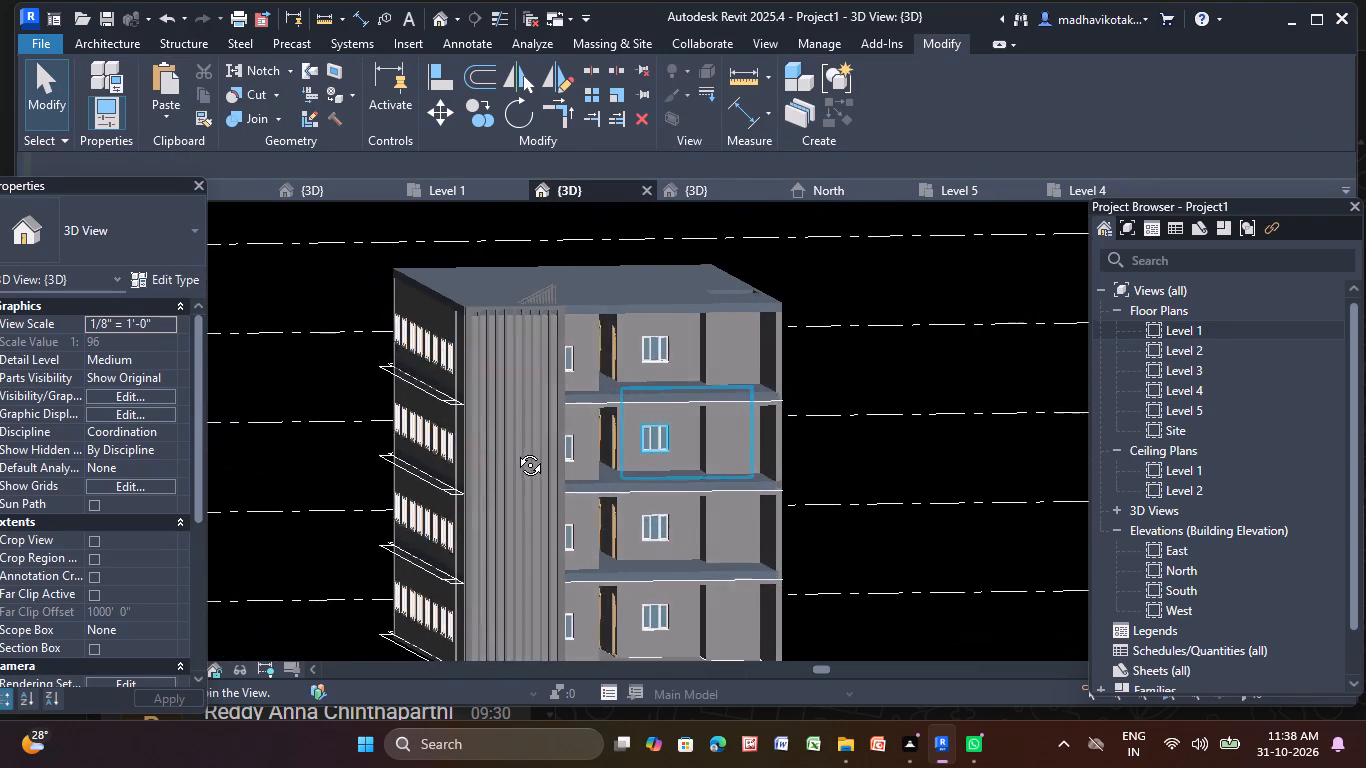
shift+middle_drag(515, 450, 450, 451)
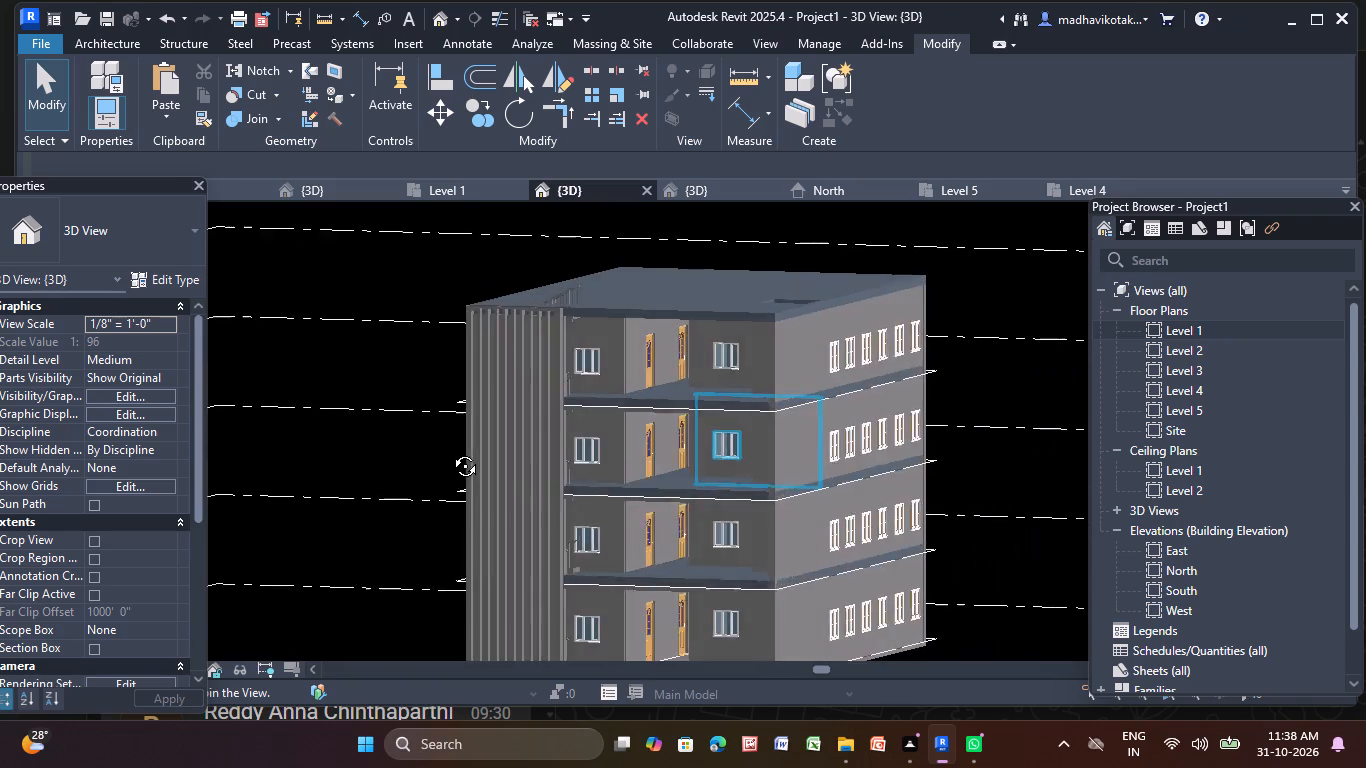
shift+middle_drag(450, 451, 516, 444)
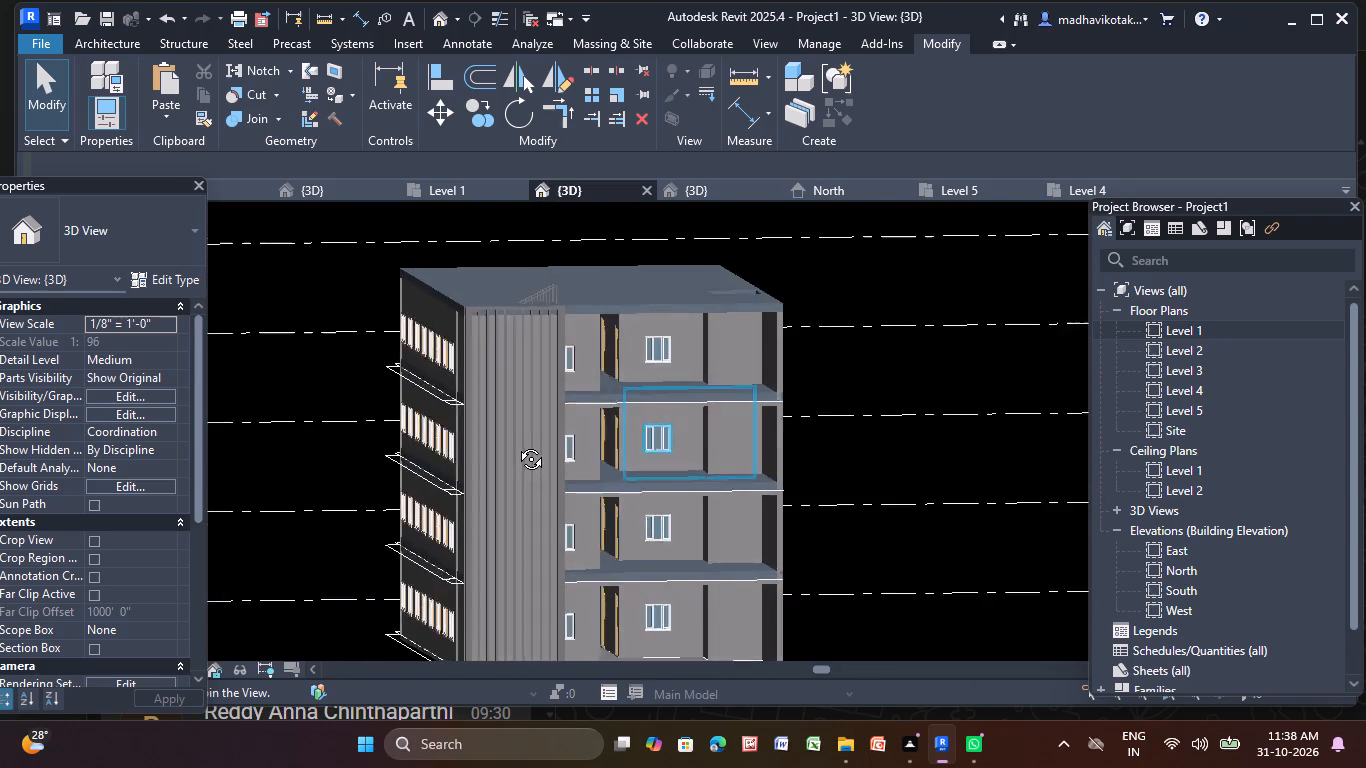
Stretch the top end of the tower facade's outermost groove upward to line up with the tops of the adjacent grooves.
shift+middle_drag(516, 444, 493, 449)
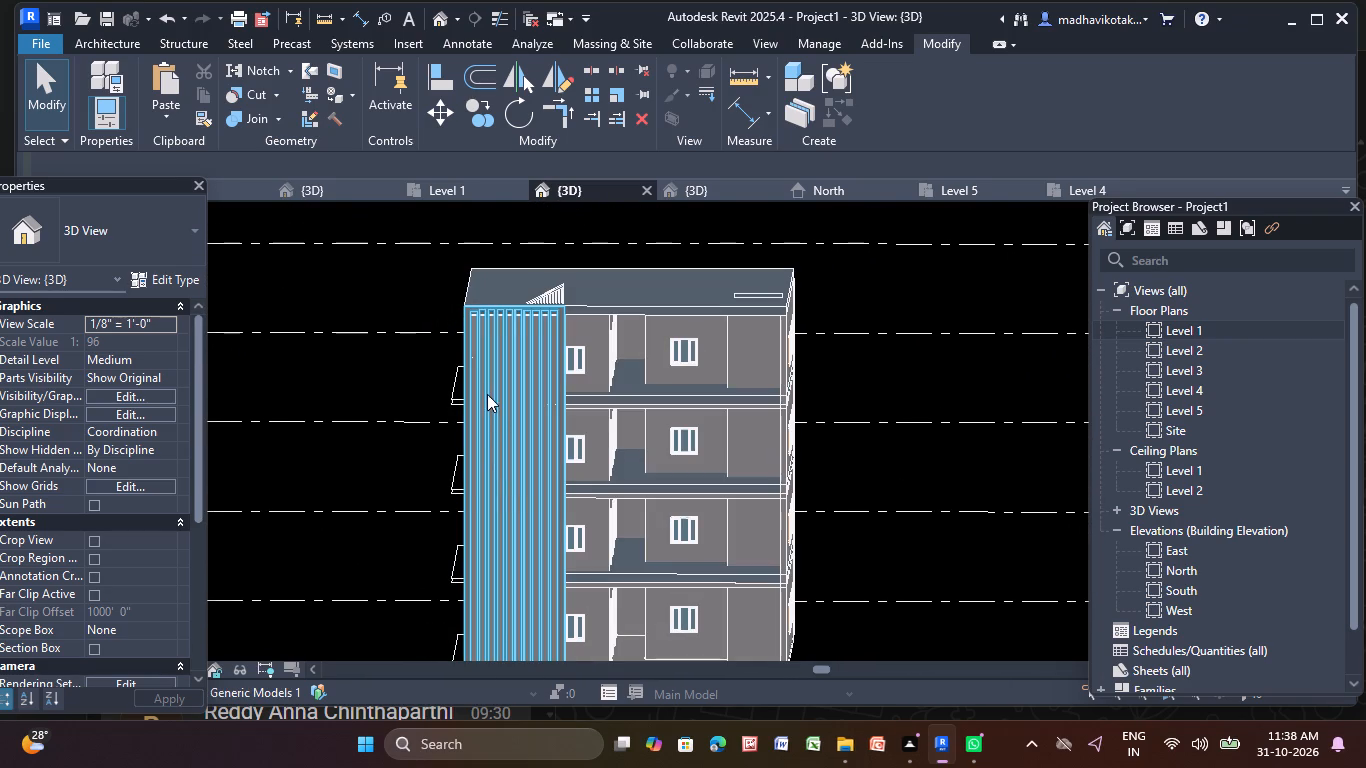
click(487, 393)
scroll(483, 387, up, 3)
middle_drag(483, 387, 541, 523)
scroll(537, 408, up, 10)
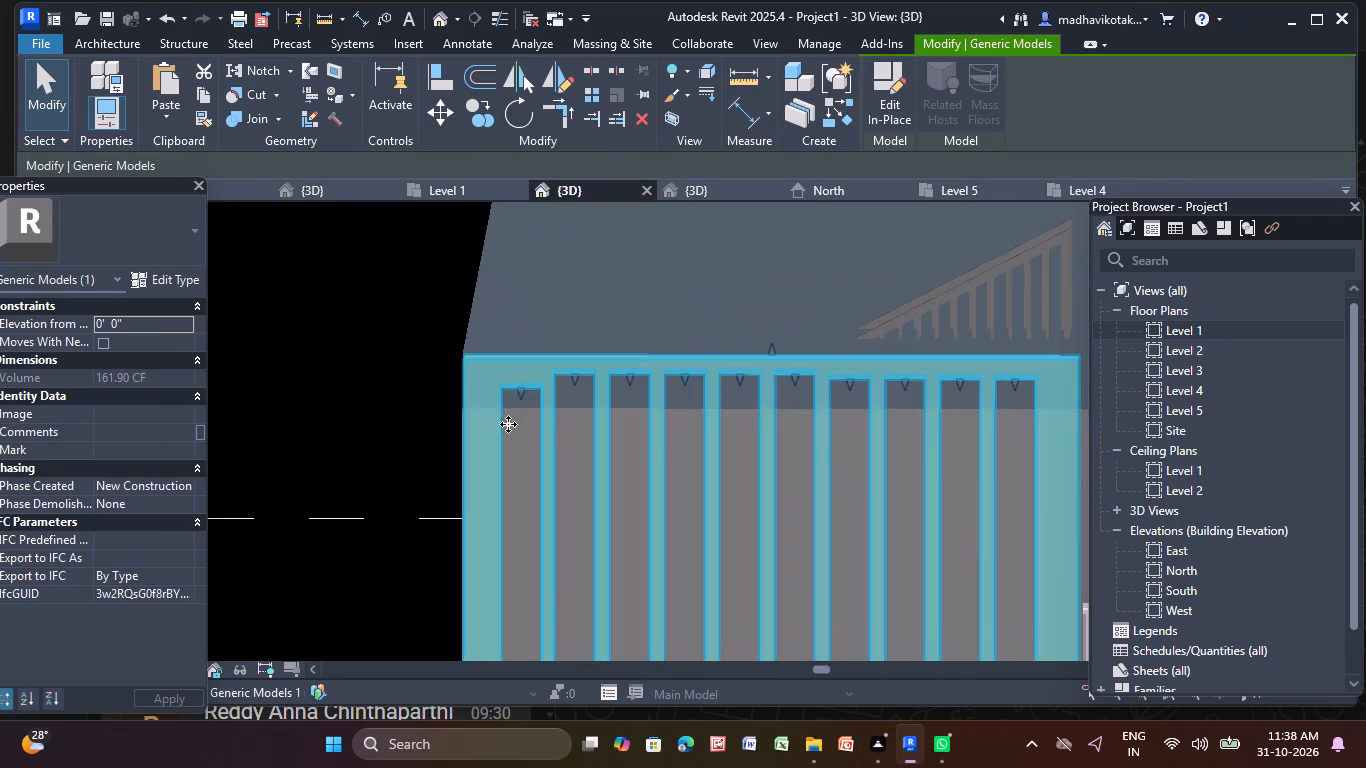
drag(520, 387, 519, 379)
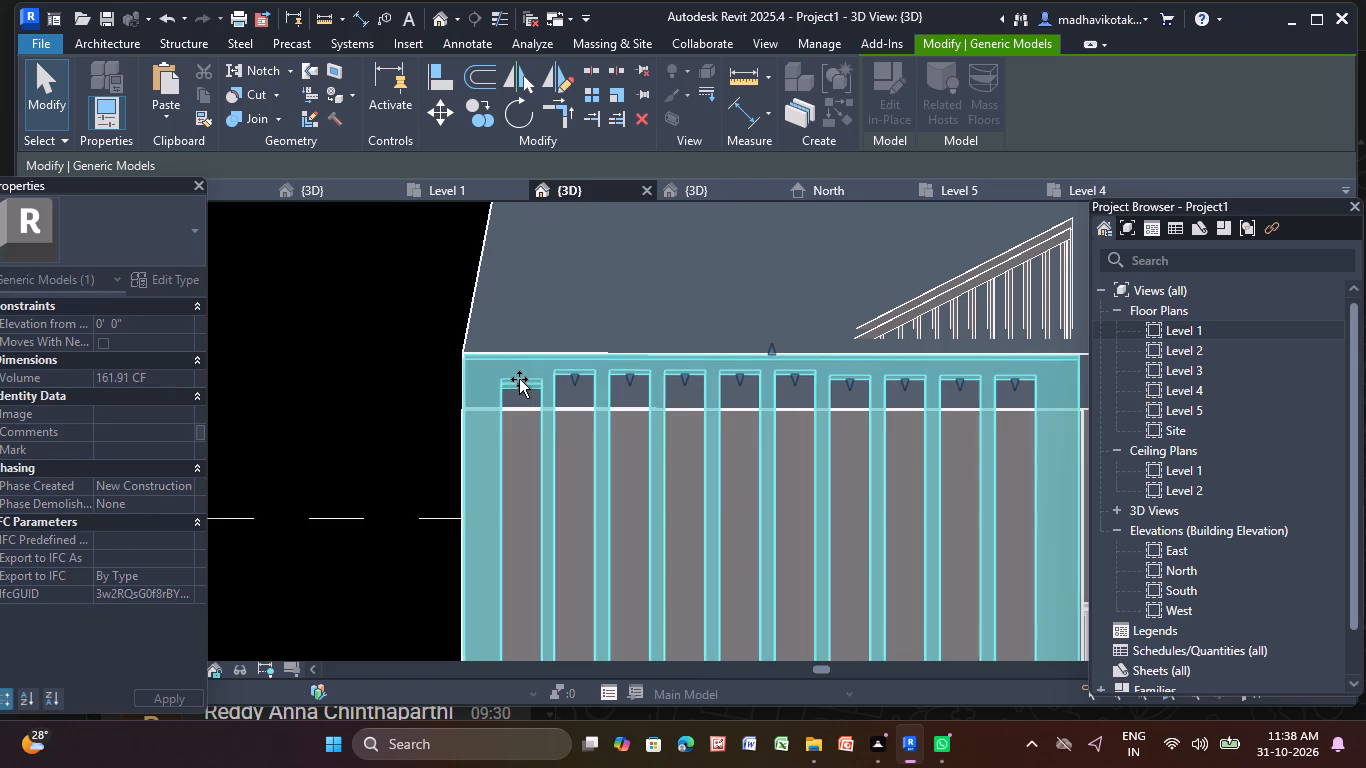
drag(519, 379, 521, 372)
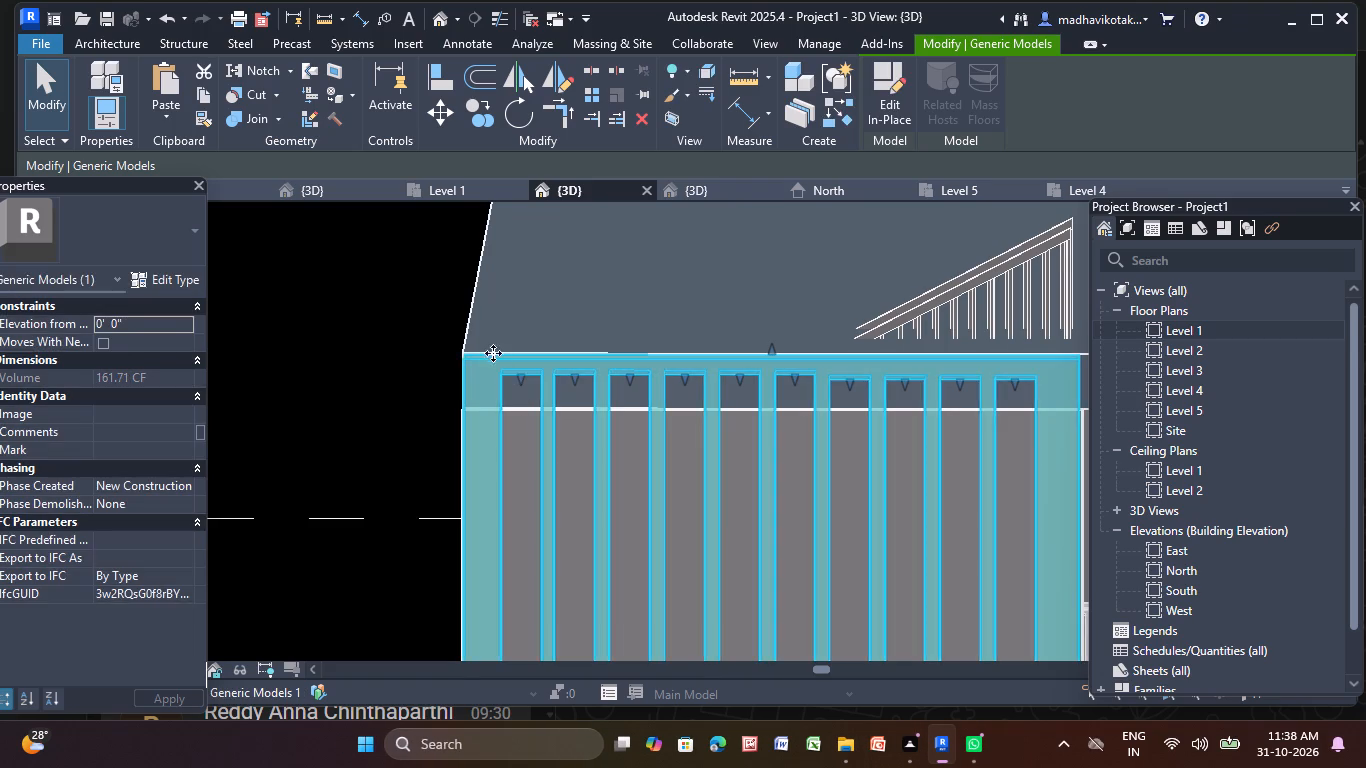
click(385, 333)
At the tower's base, extend the bottom ends of the second and third grooves down to the outermost groove's bottom line.
scroll(712, 414, down, 5)
middle_drag(711, 417, 646, 355)
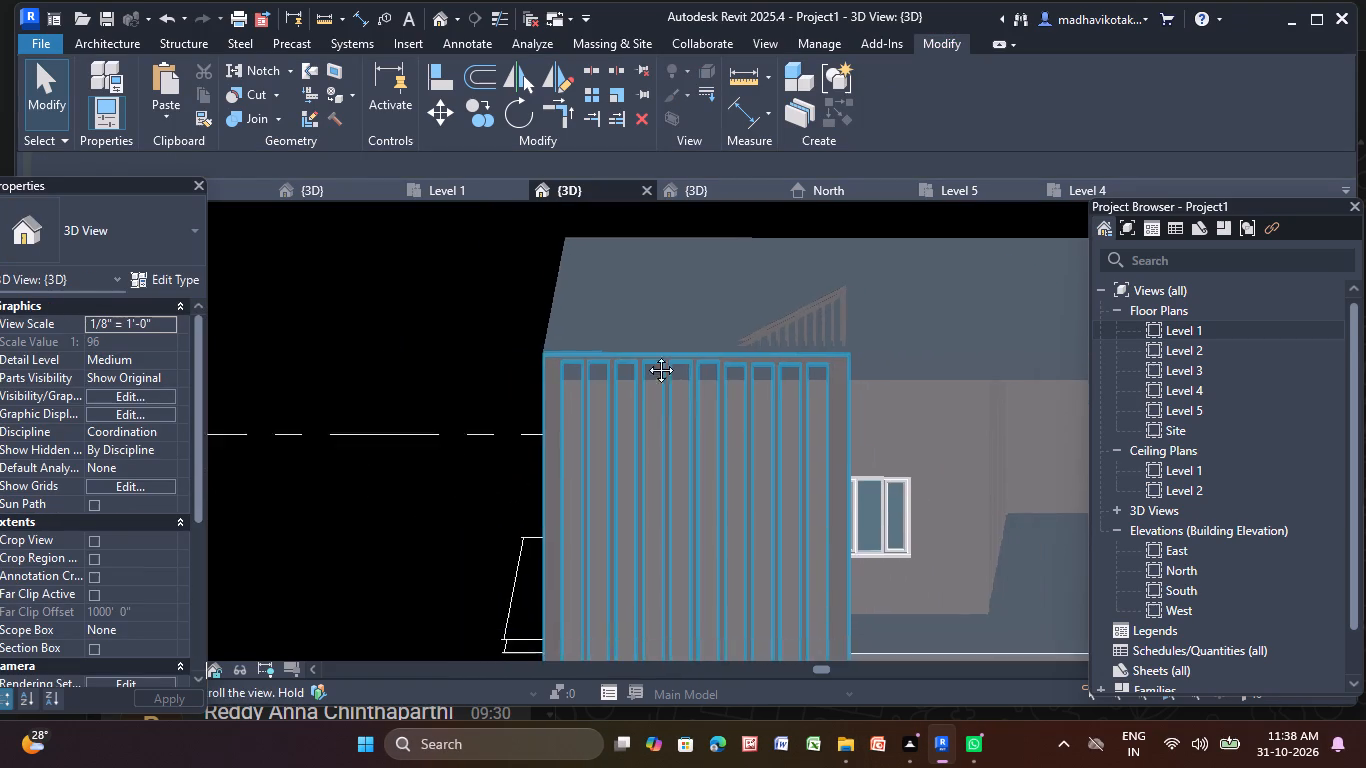
middle_drag(646, 355, 567, 162)
scroll(607, 273, down, 5)
middle_drag(619, 428, 619, 258)
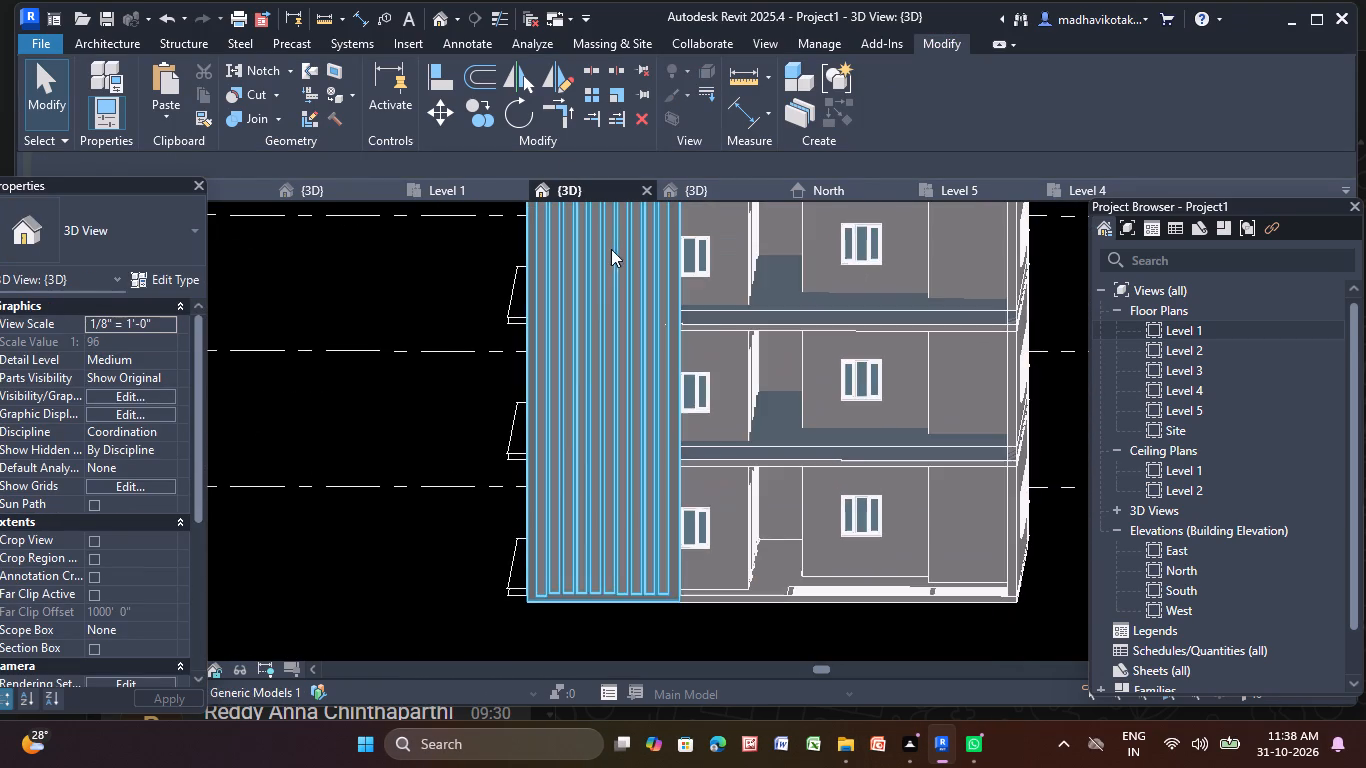
middle_drag(562, 505, 565, 347)
scroll(555, 431, up, 7)
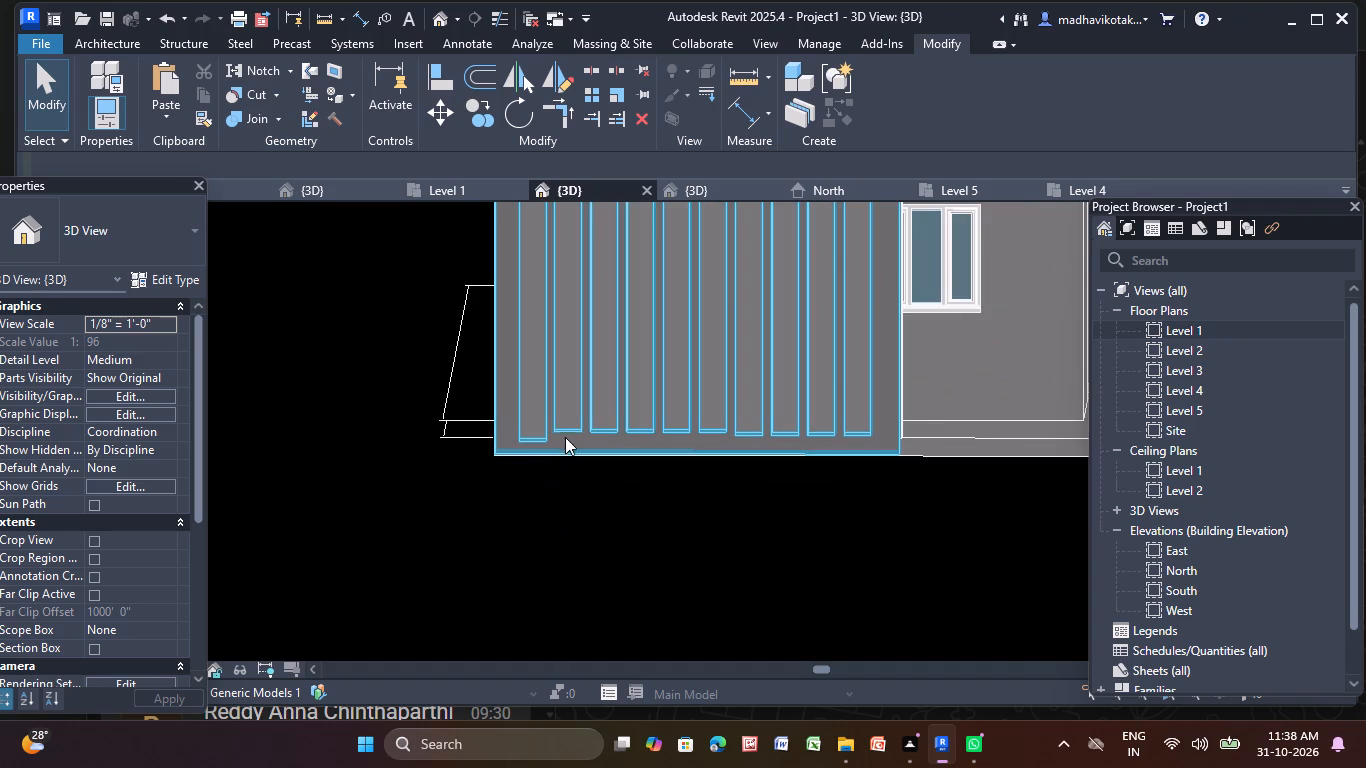
scroll(574, 430, up, 4)
click(570, 426)
scroll(565, 428, up, 3)
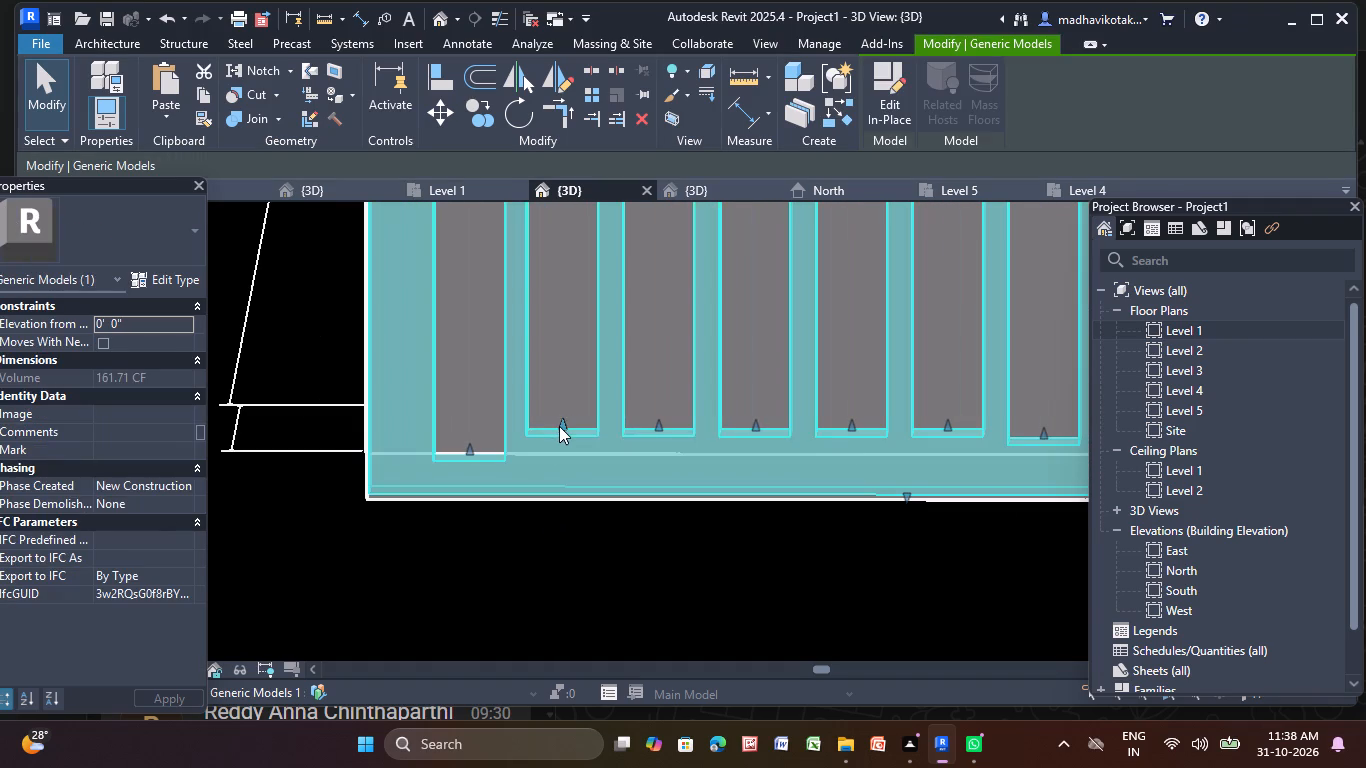
drag(560, 425, 565, 456)
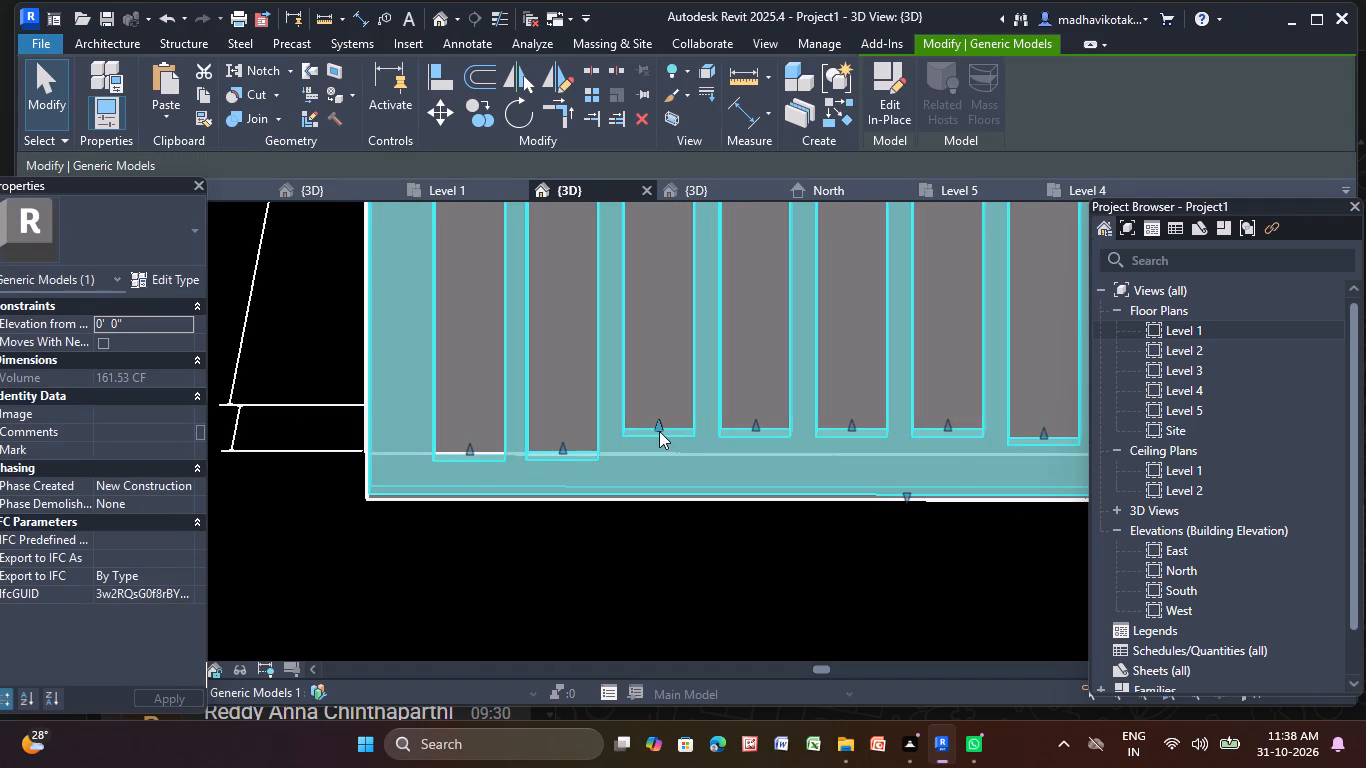
drag(659, 431, 663, 456)
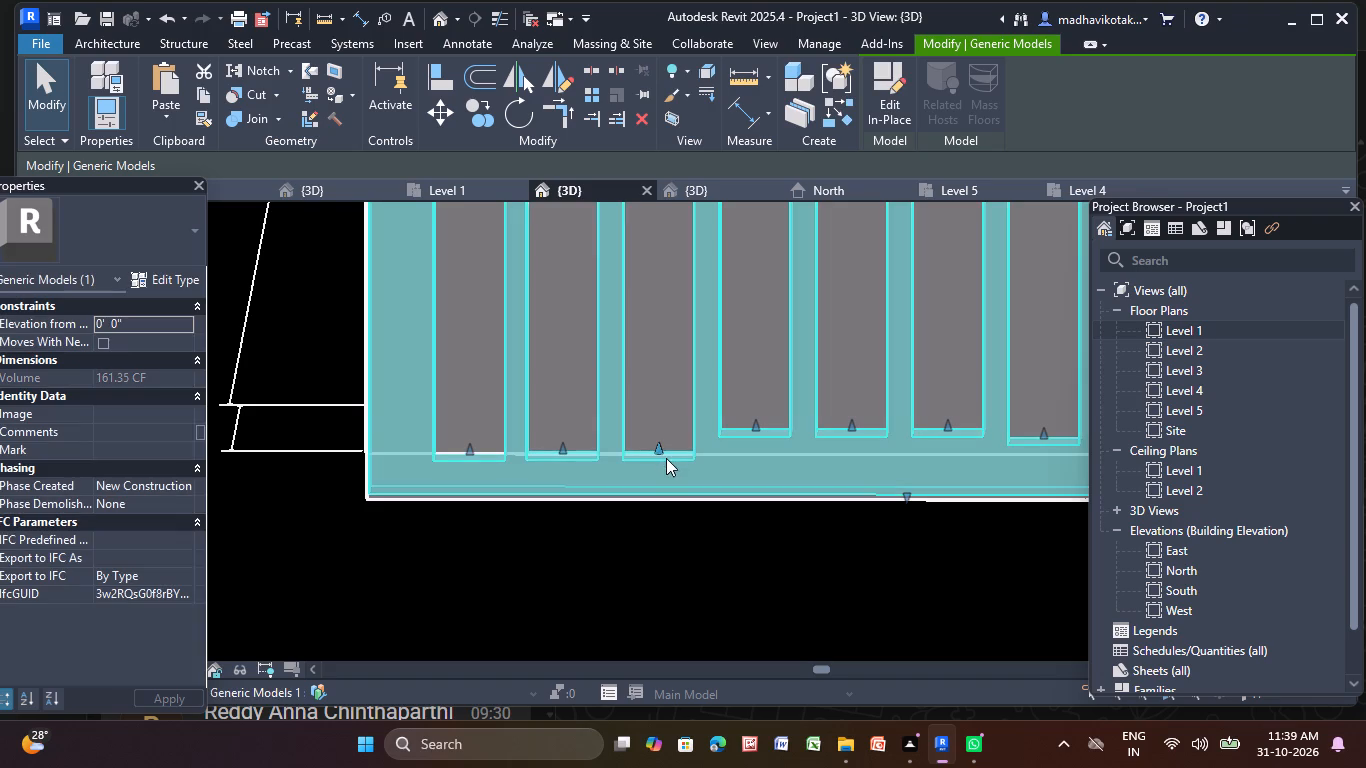
Extend the bottom ends of the fourth, fifth and sixth grooves down to the same base line.
middle_drag(666, 458, 594, 459)
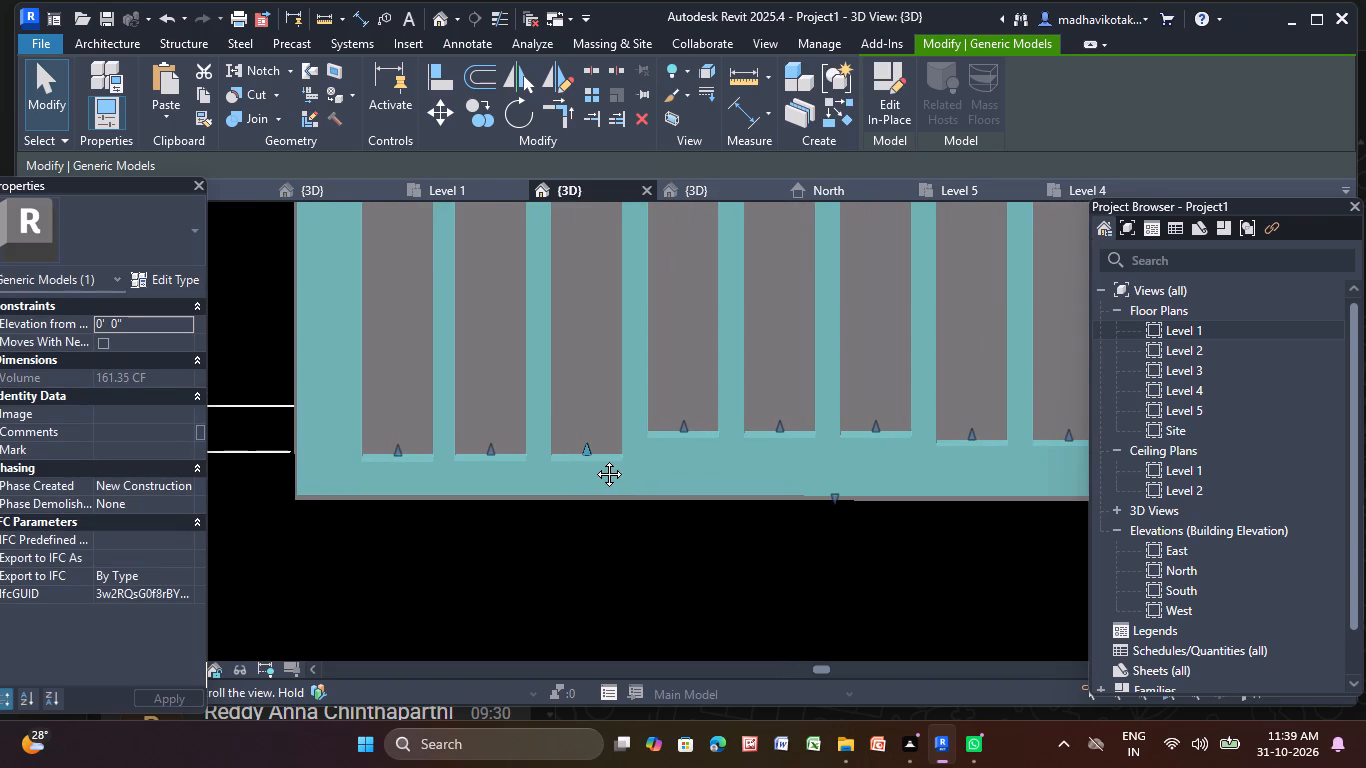
middle_drag(594, 459, 487, 429)
scroll(594, 459, up, 1)
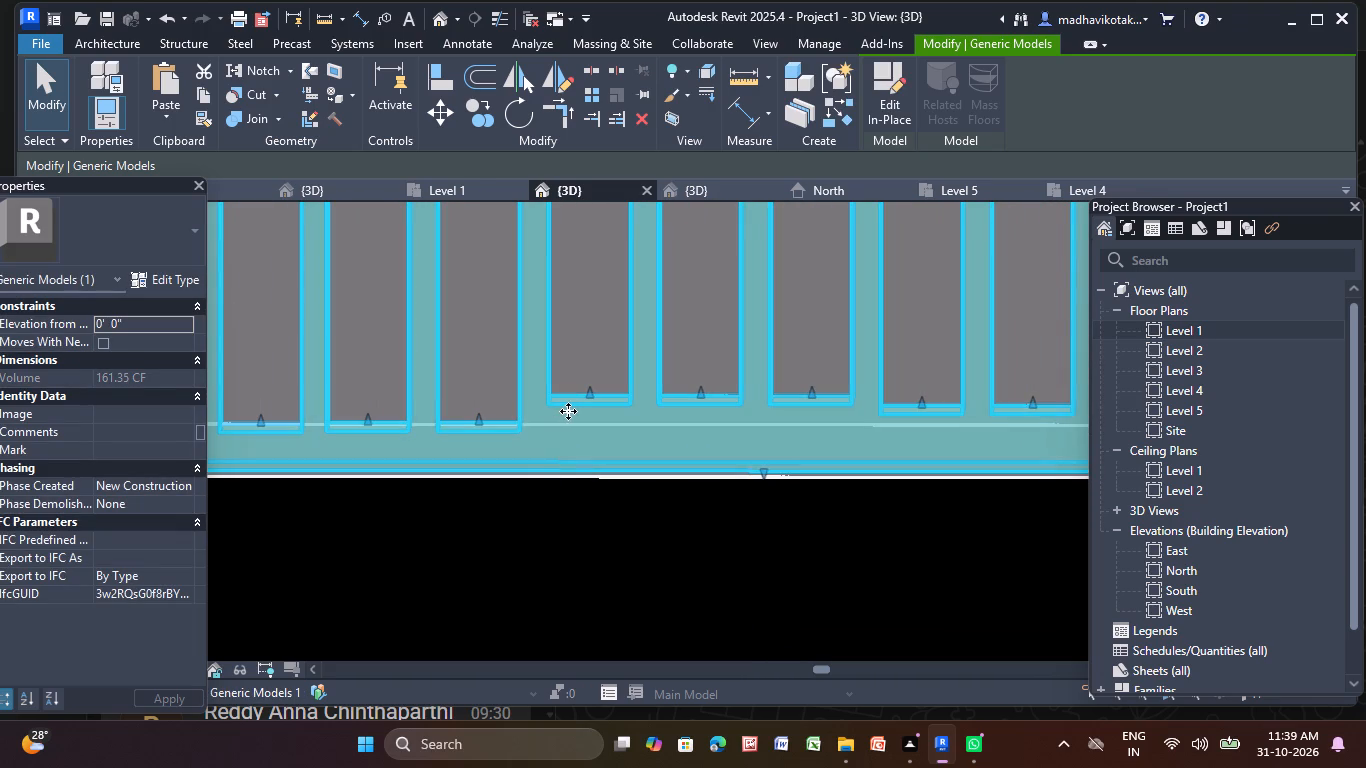
drag(589, 394, 588, 409)
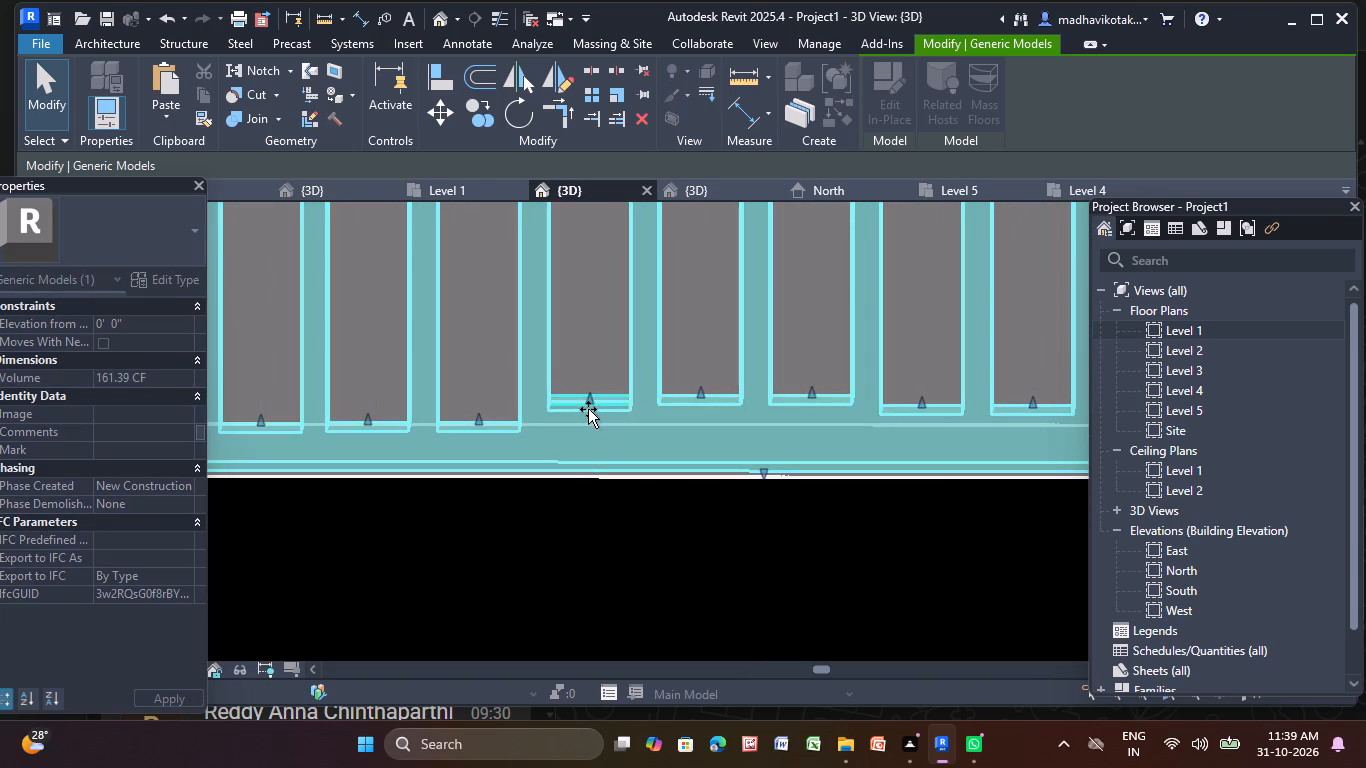
drag(588, 409, 593, 424)
scroll(593, 424, down, 2)
middle_drag(593, 424, 386, 379)
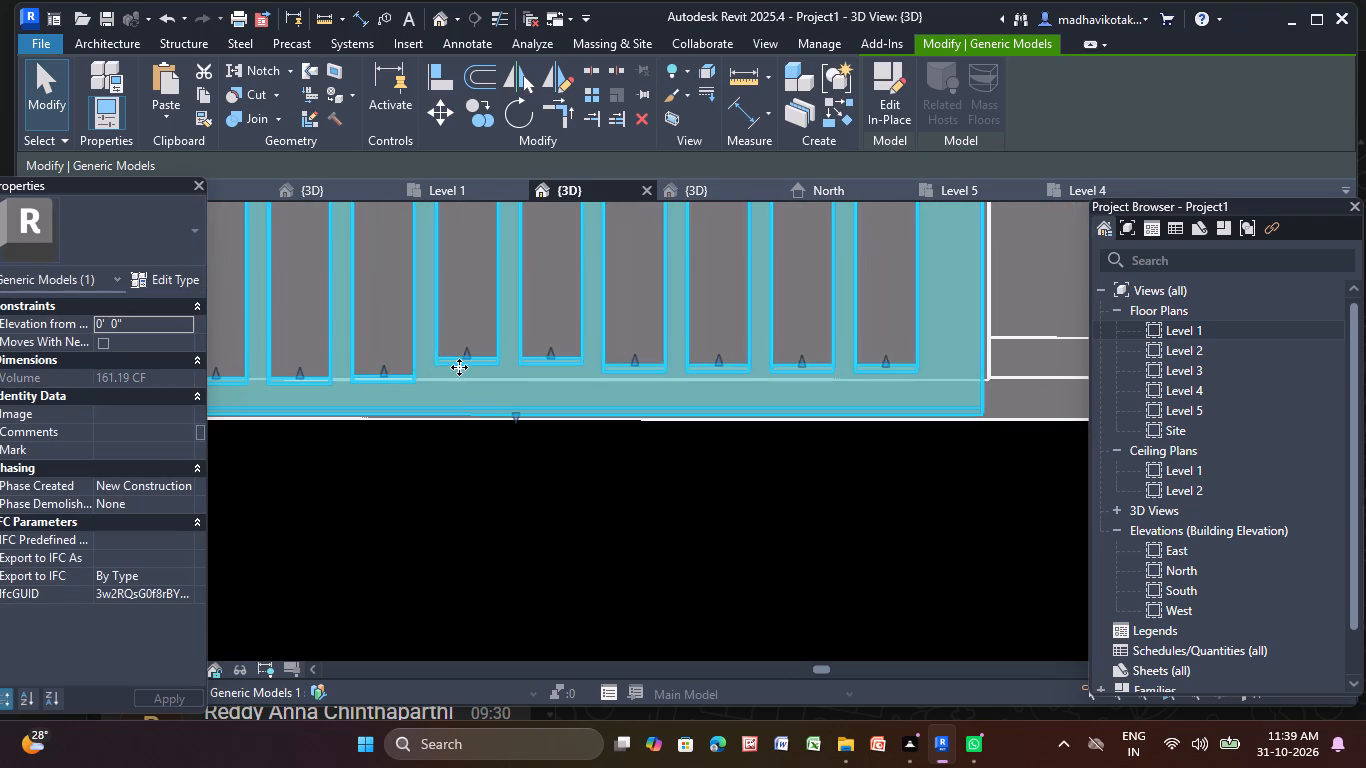
drag(470, 359, 476, 380)
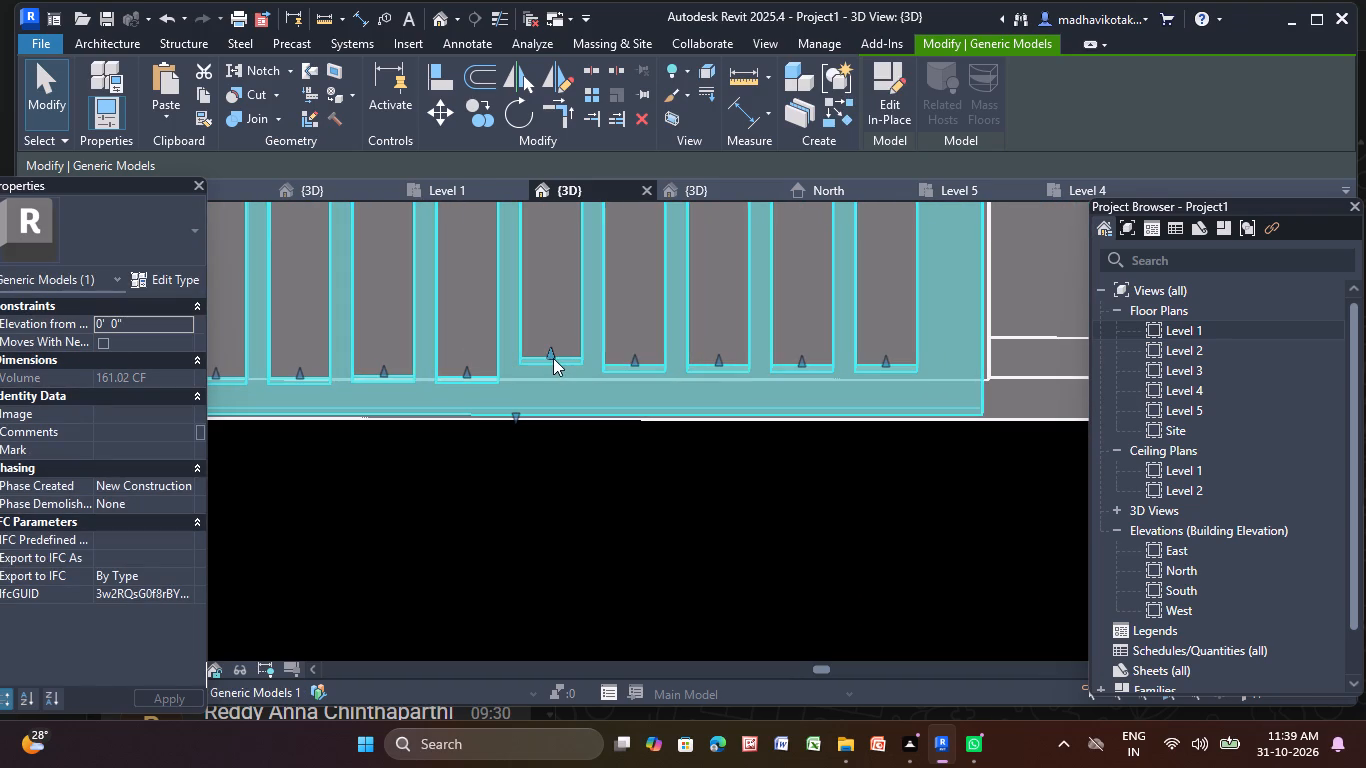
drag(553, 358, 551, 382)
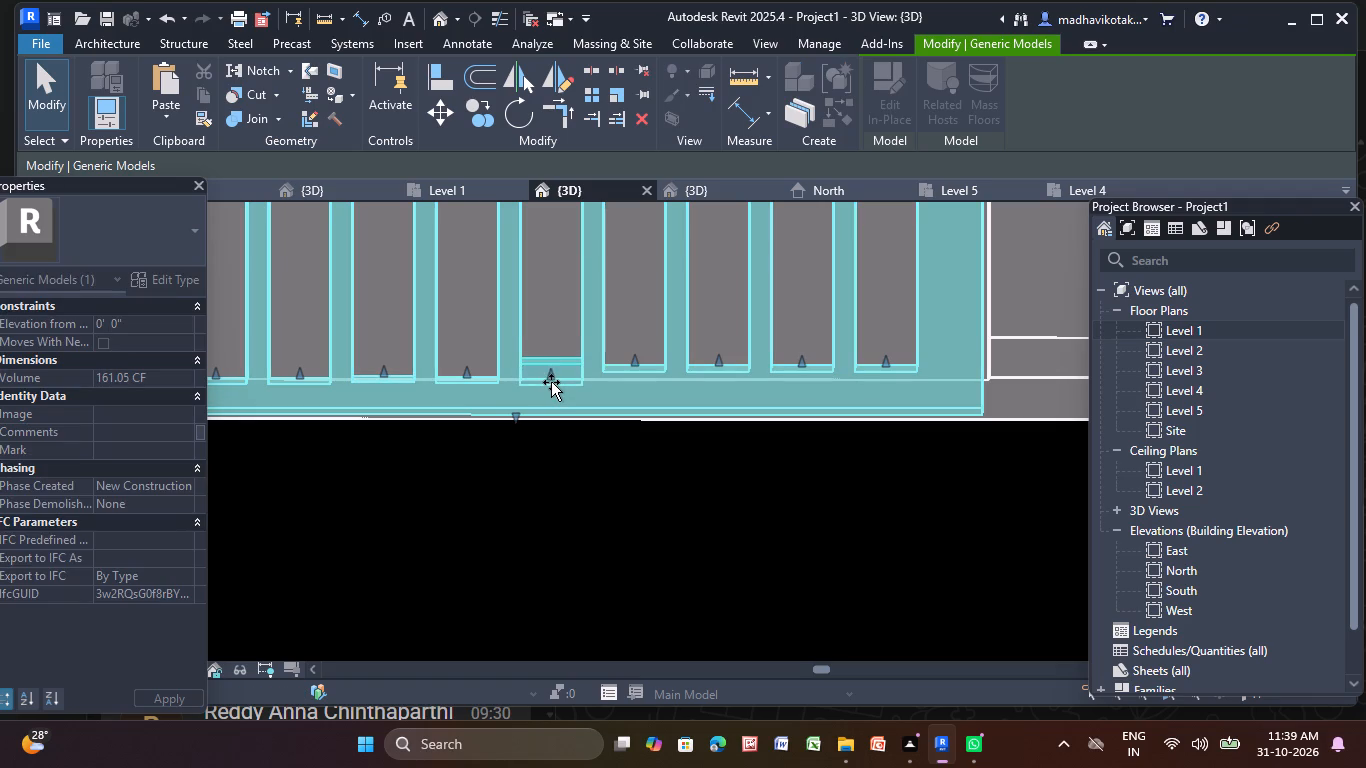
drag(551, 382, 551, 381)
Extend the bottom ends of the last four grooves, nearest the windowed wall, down to line up with the others.
middle_drag(581, 424, 567, 427)
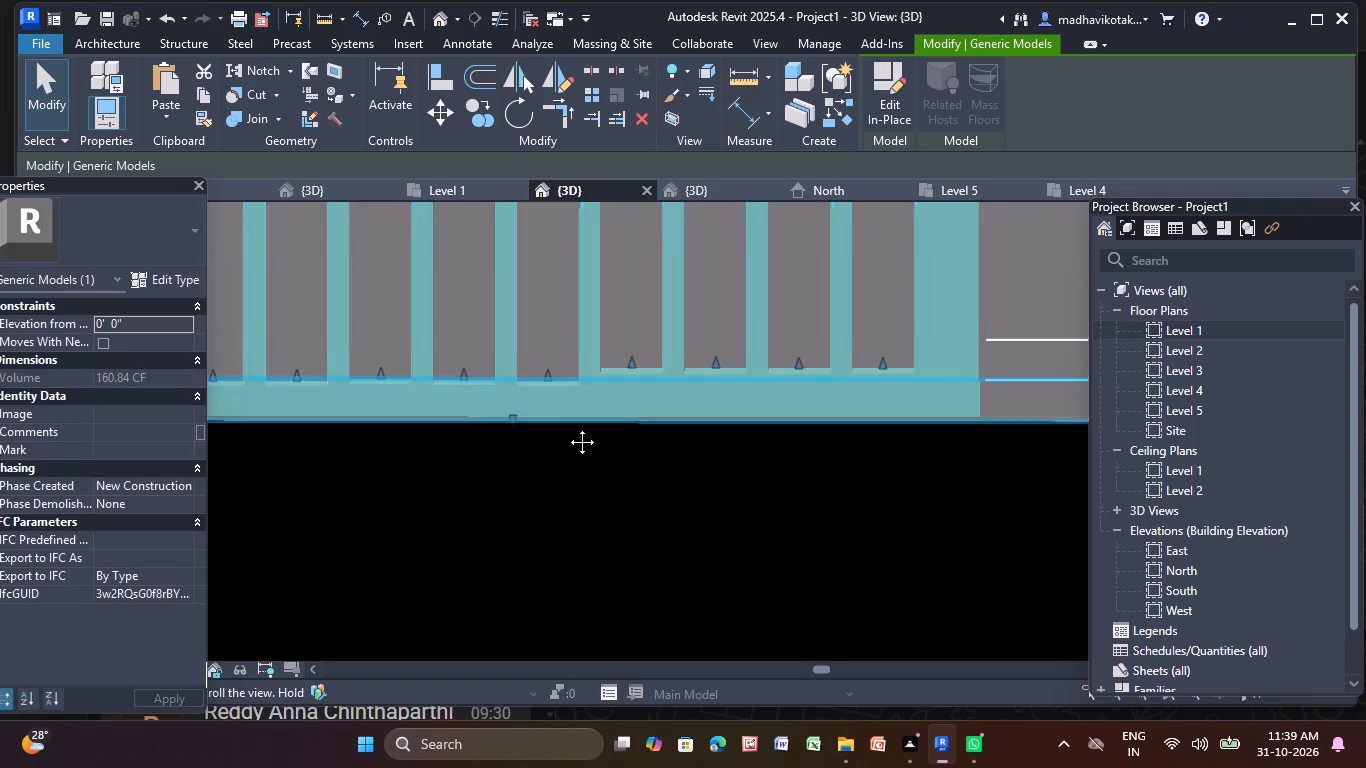
middle_drag(567, 427, 380, 426)
scroll(433, 377, up, 3)
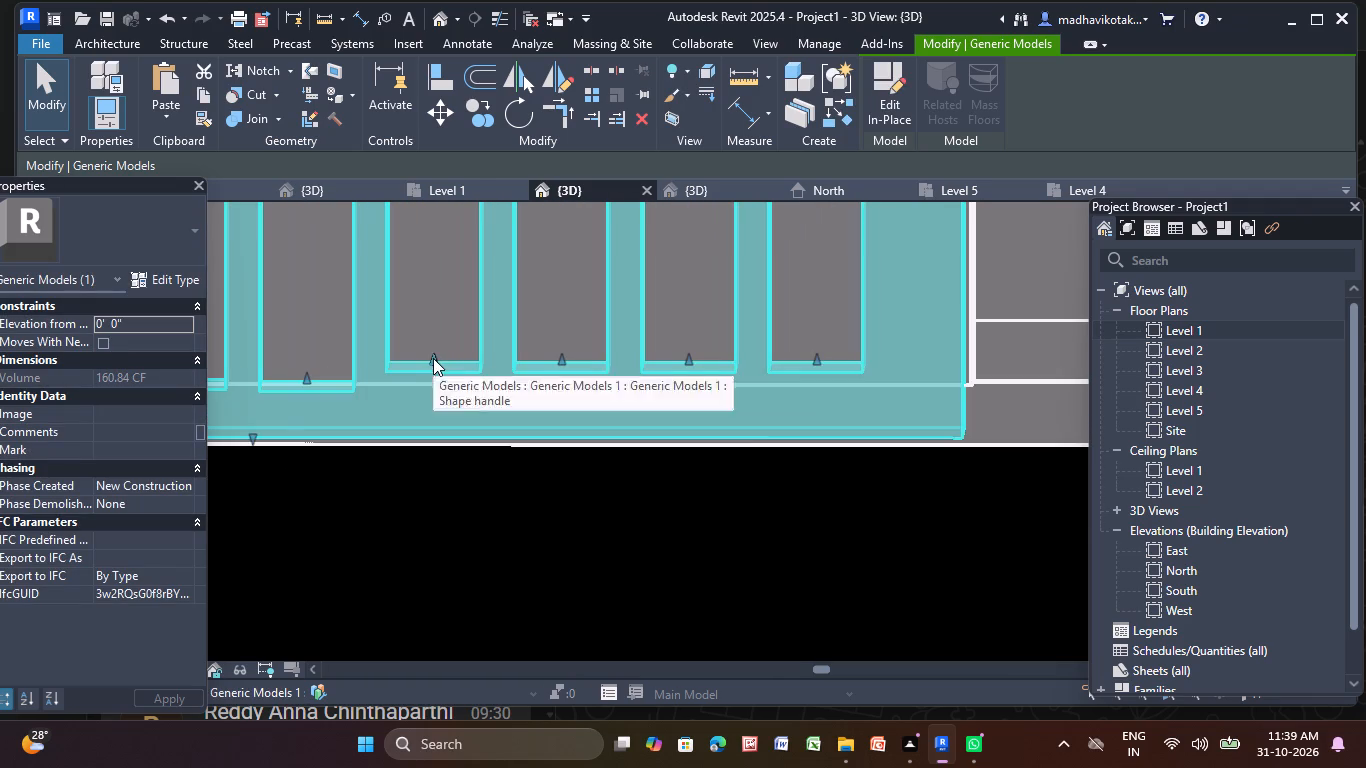
drag(433, 358, 438, 386)
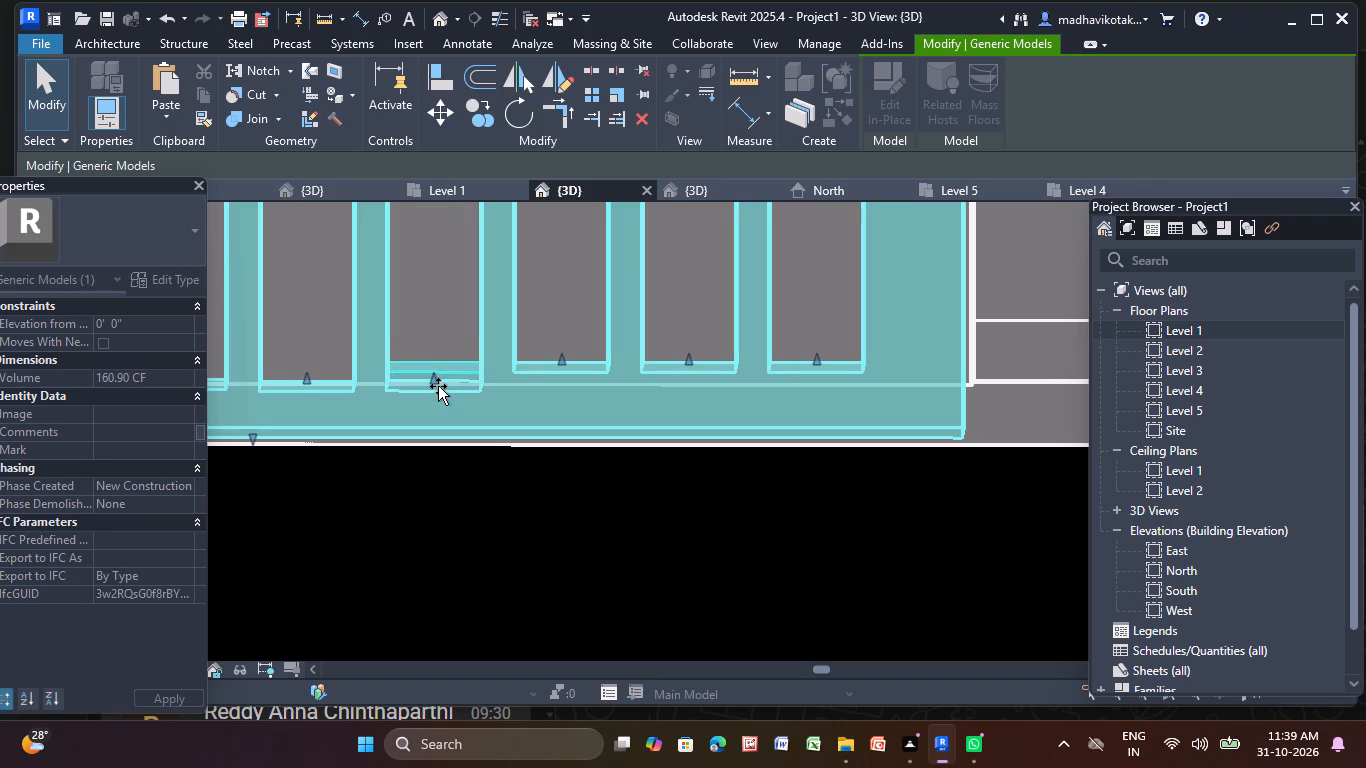
drag(438, 386, 440, 382)
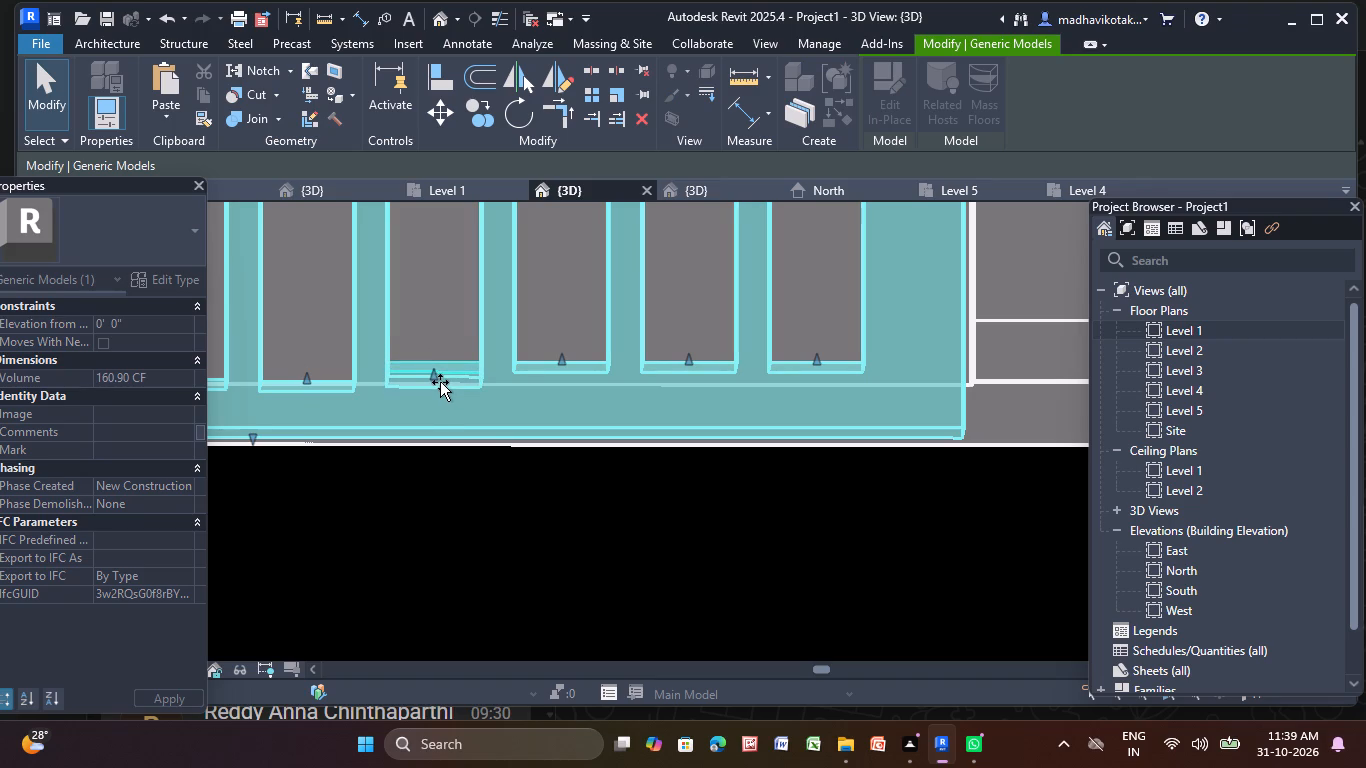
drag(440, 382, 439, 384)
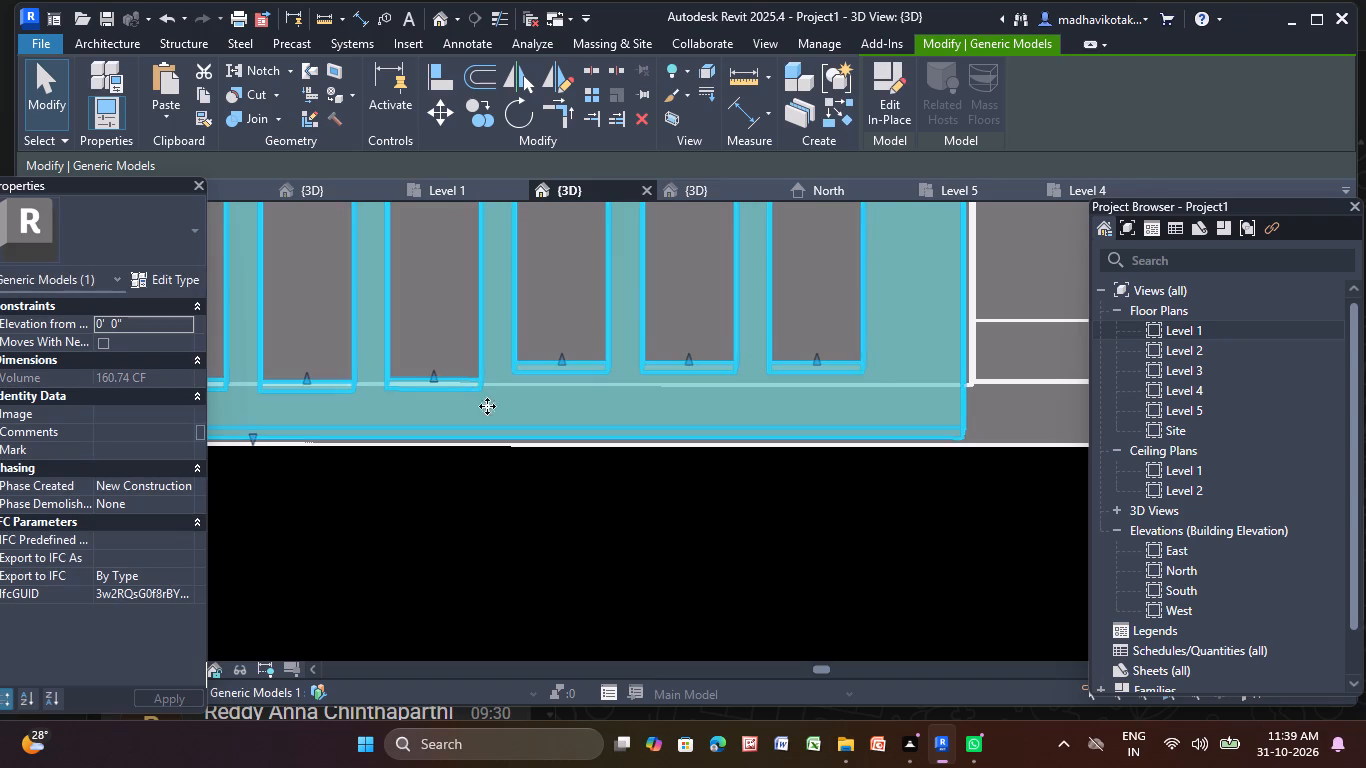
drag(562, 359, 562, 362)
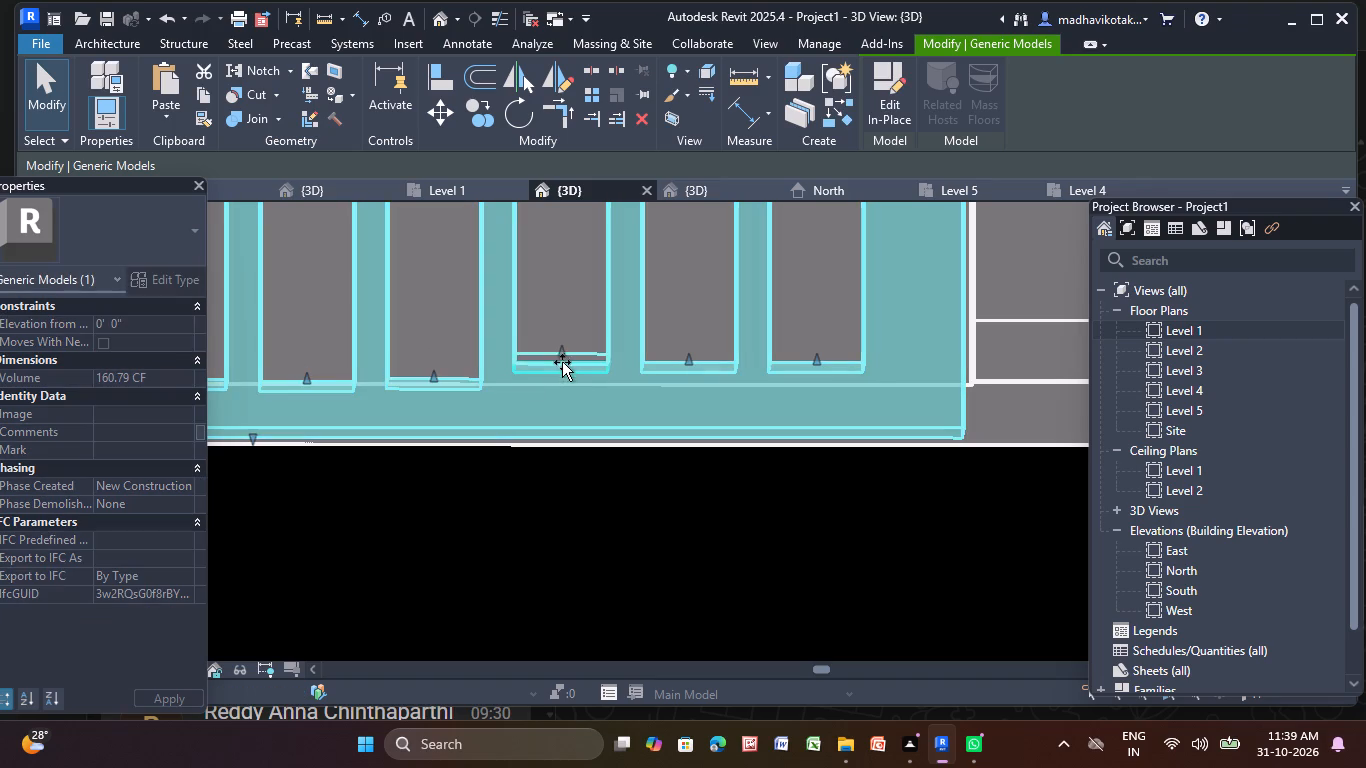
drag(562, 362, 560, 385)
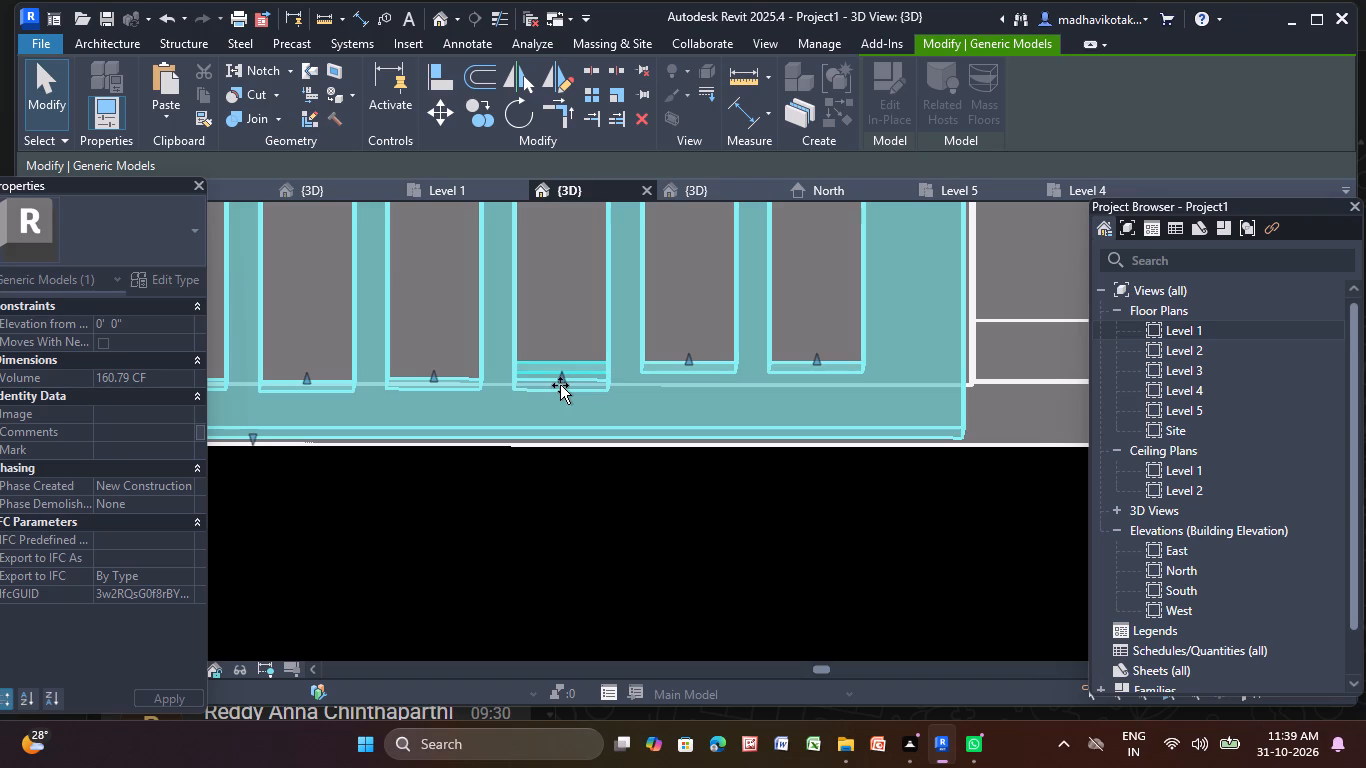
drag(560, 385, 563, 382)
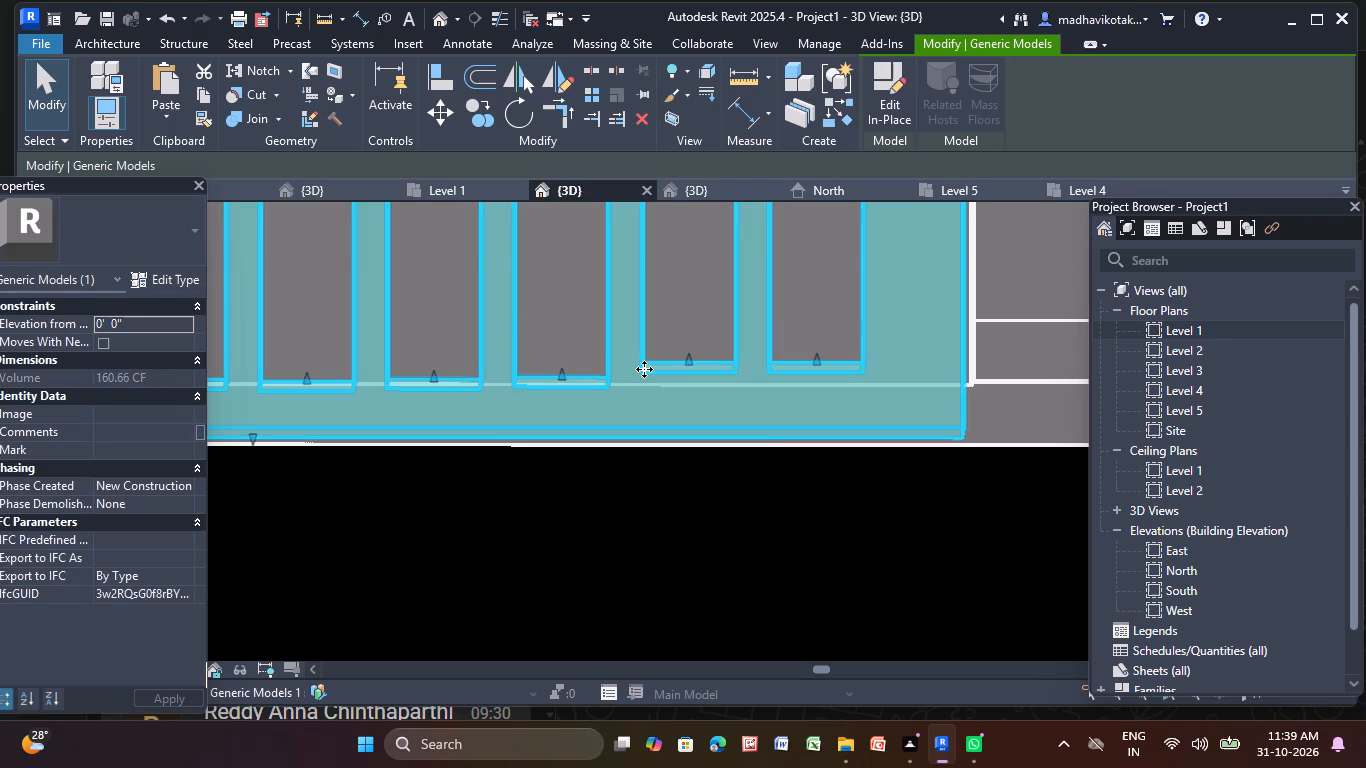
drag(689, 359, 690, 379)
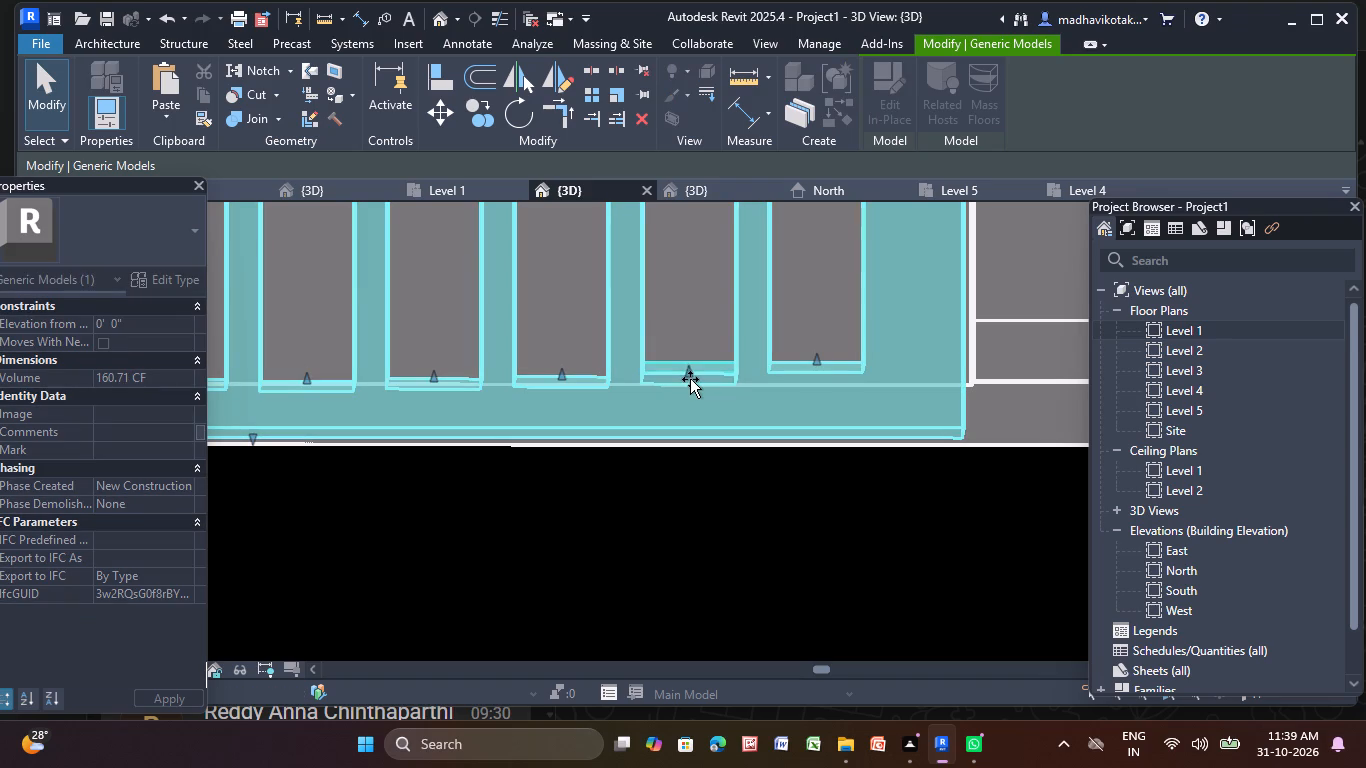
drag(690, 379, 690, 383)
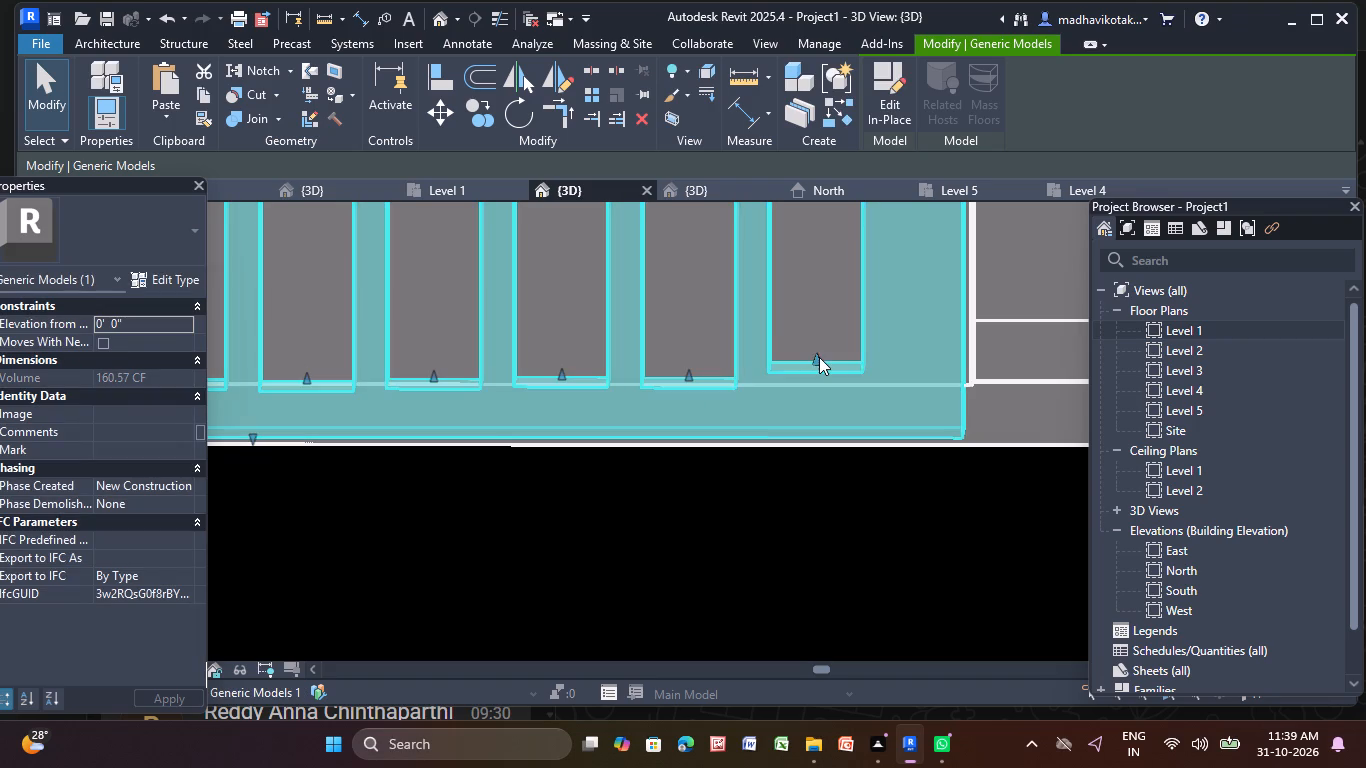
drag(816, 358, 806, 386)
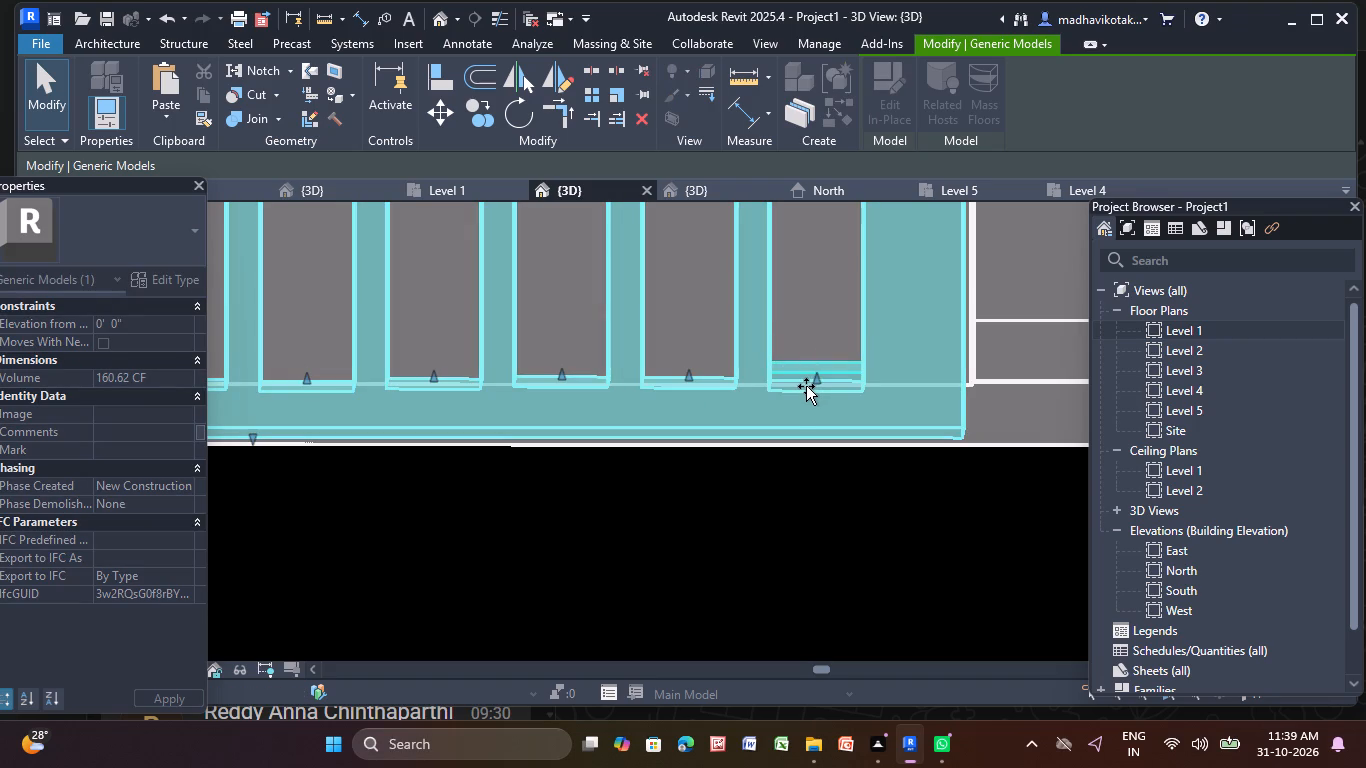
drag(806, 386, 807, 385)
click(743, 494)
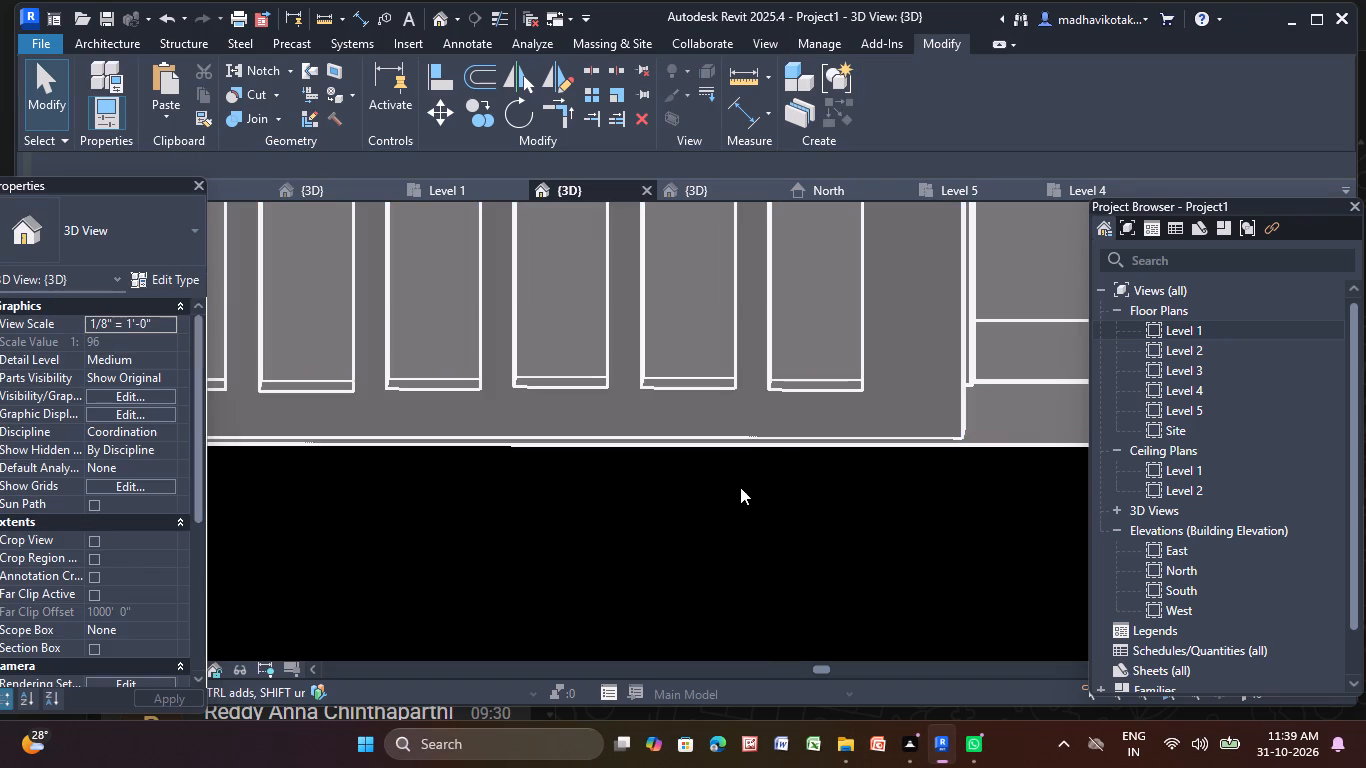
Examine the grooved tower facade over its full height from both sides of the building.
scroll(725, 479, down, 12)
scroll(654, 436, down, 7)
middle_drag(660, 438, 674, 545)
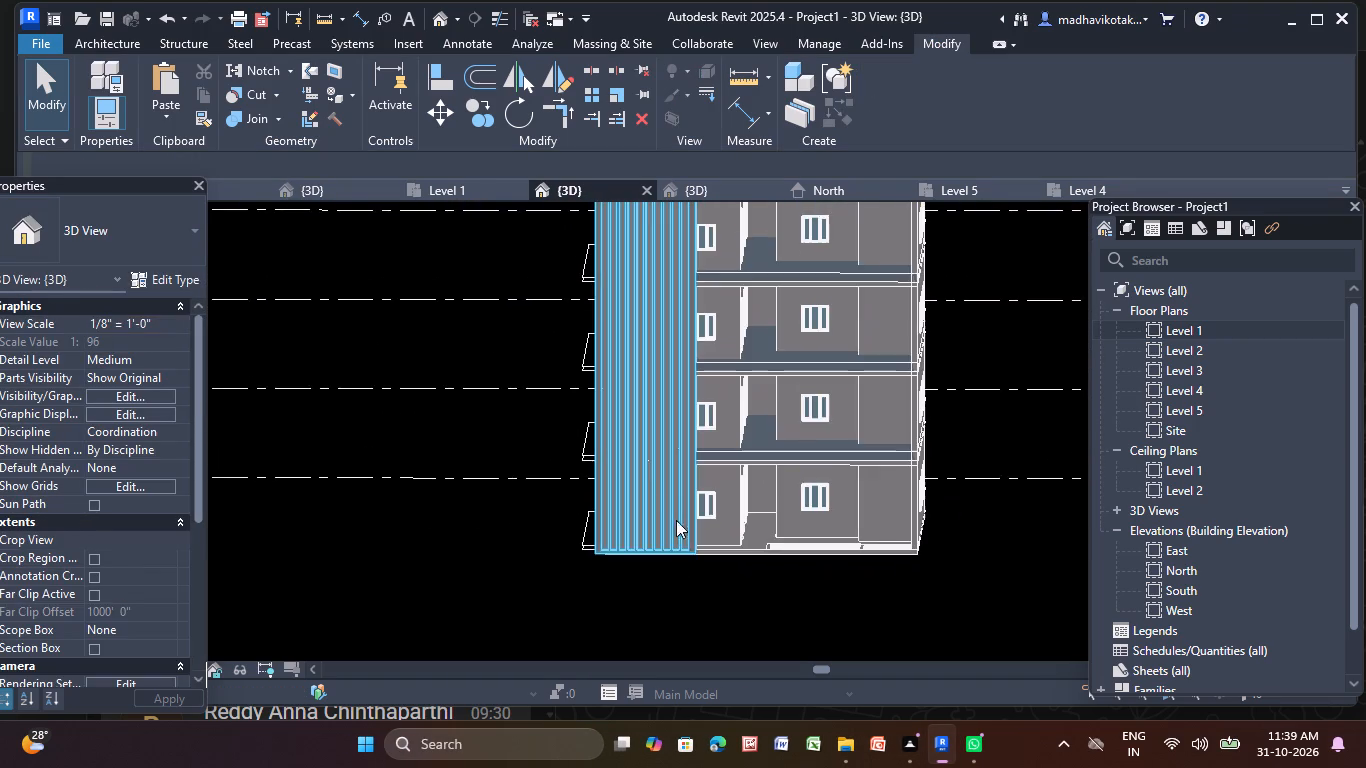
scroll(652, 469, down, 5)
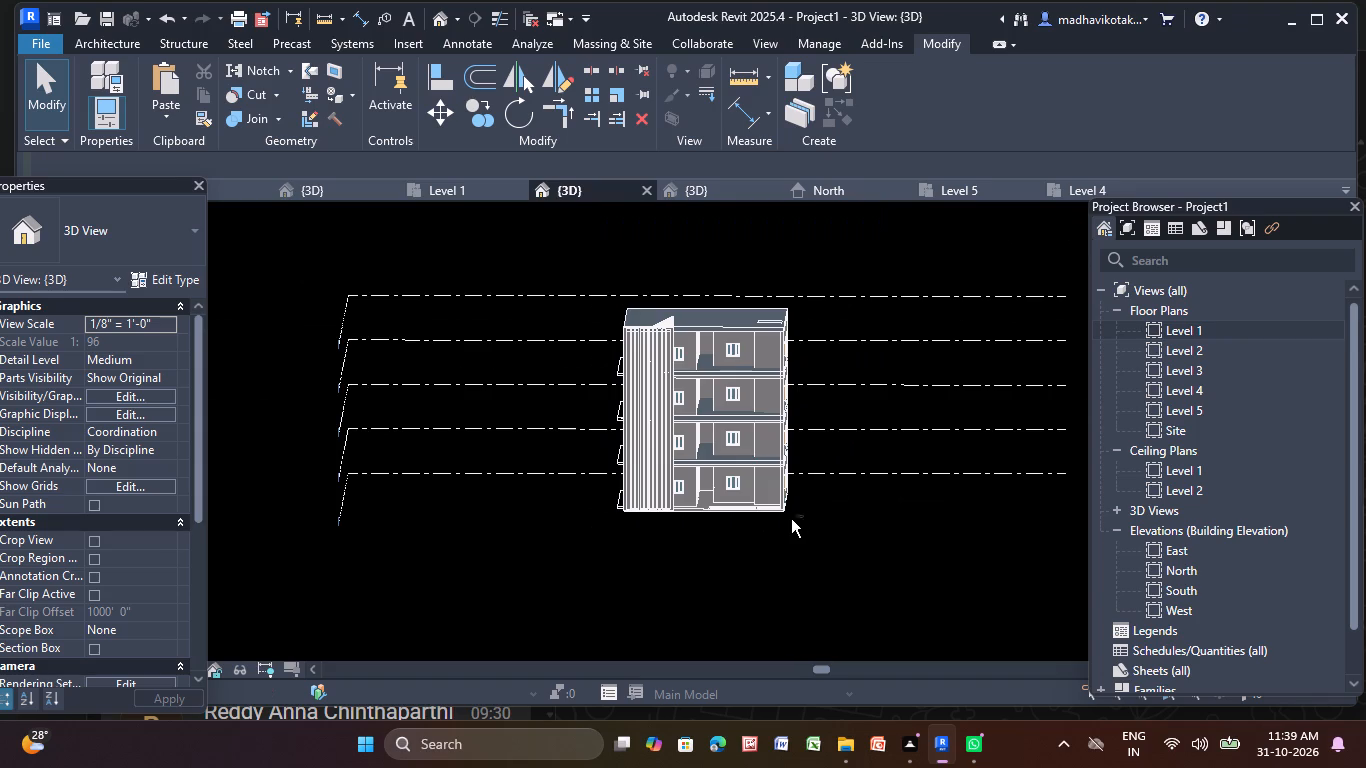
shift+middle_drag(790, 519, 701, 507)
scroll(616, 426, up, 9)
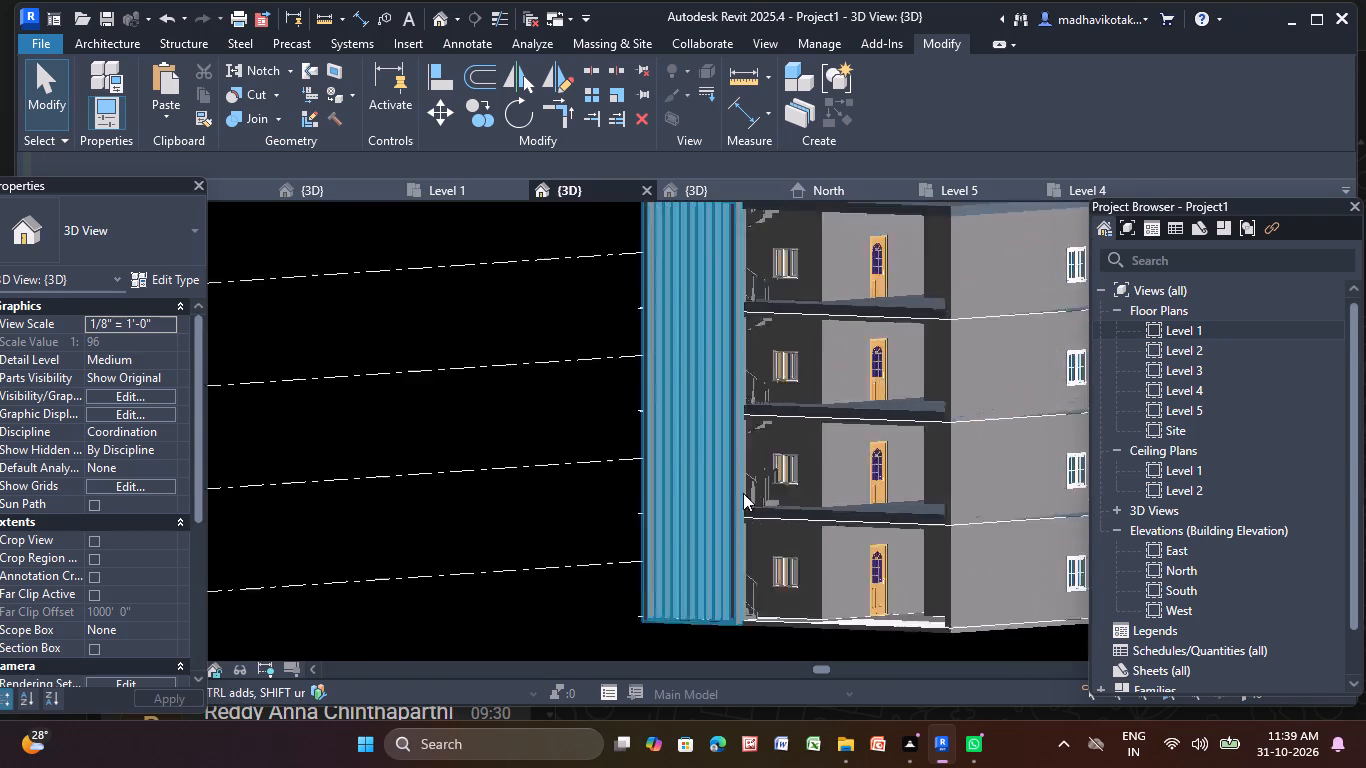
scroll(743, 493, up, 2)
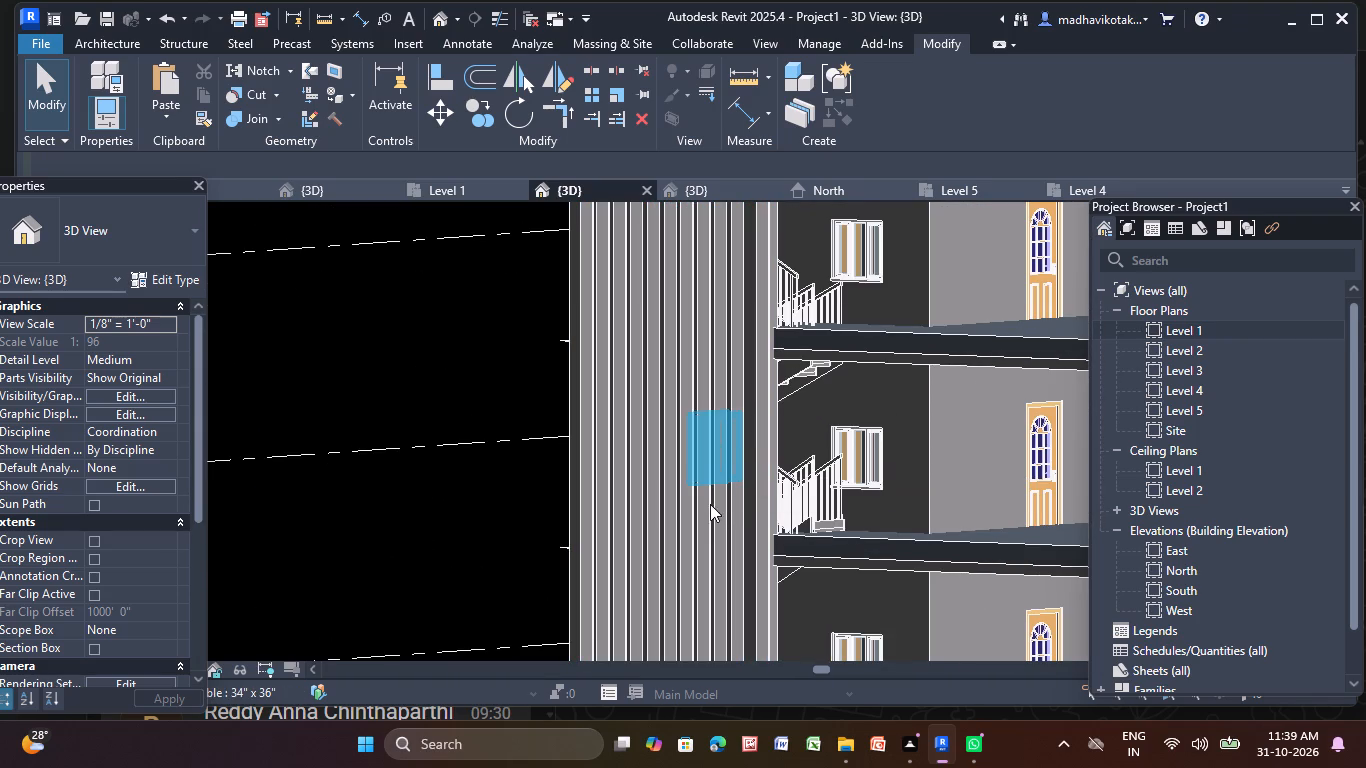
key(Escape)
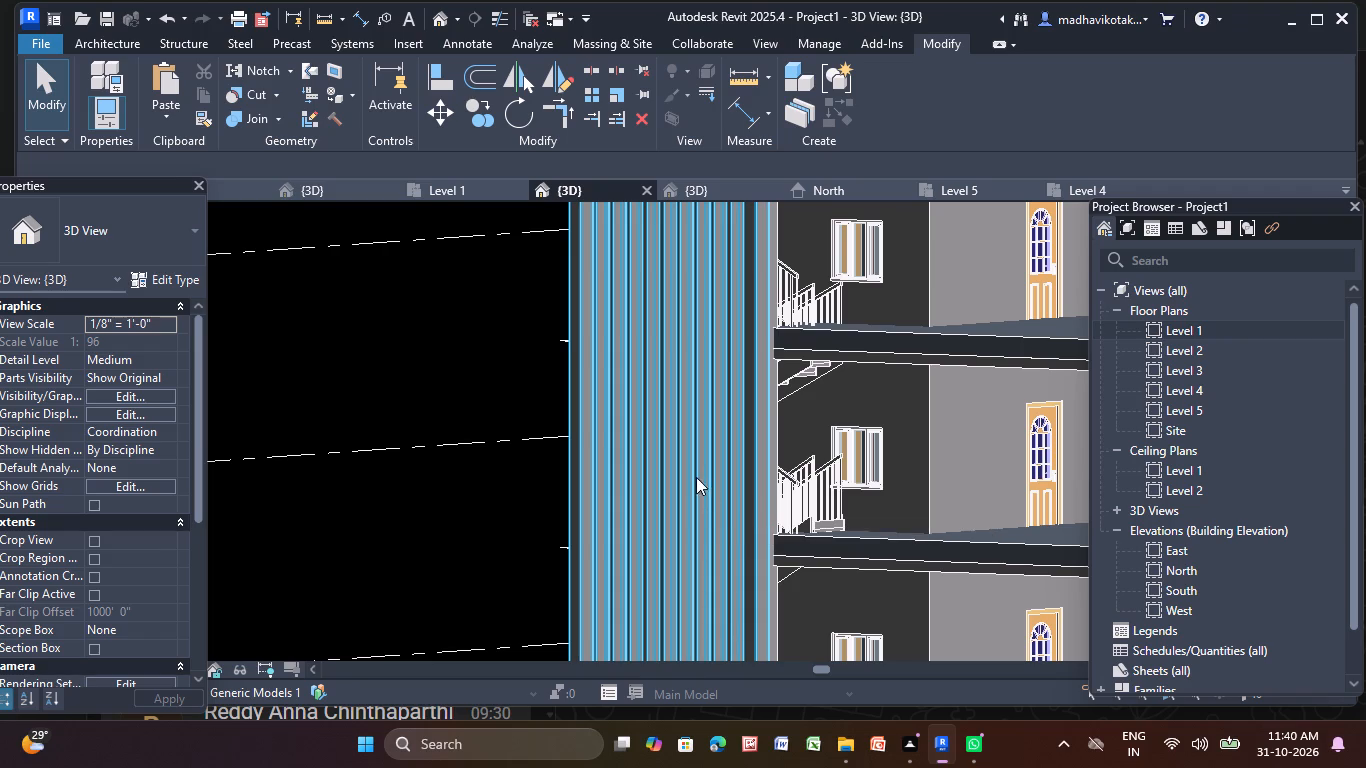
scroll(719, 508, down, 6)
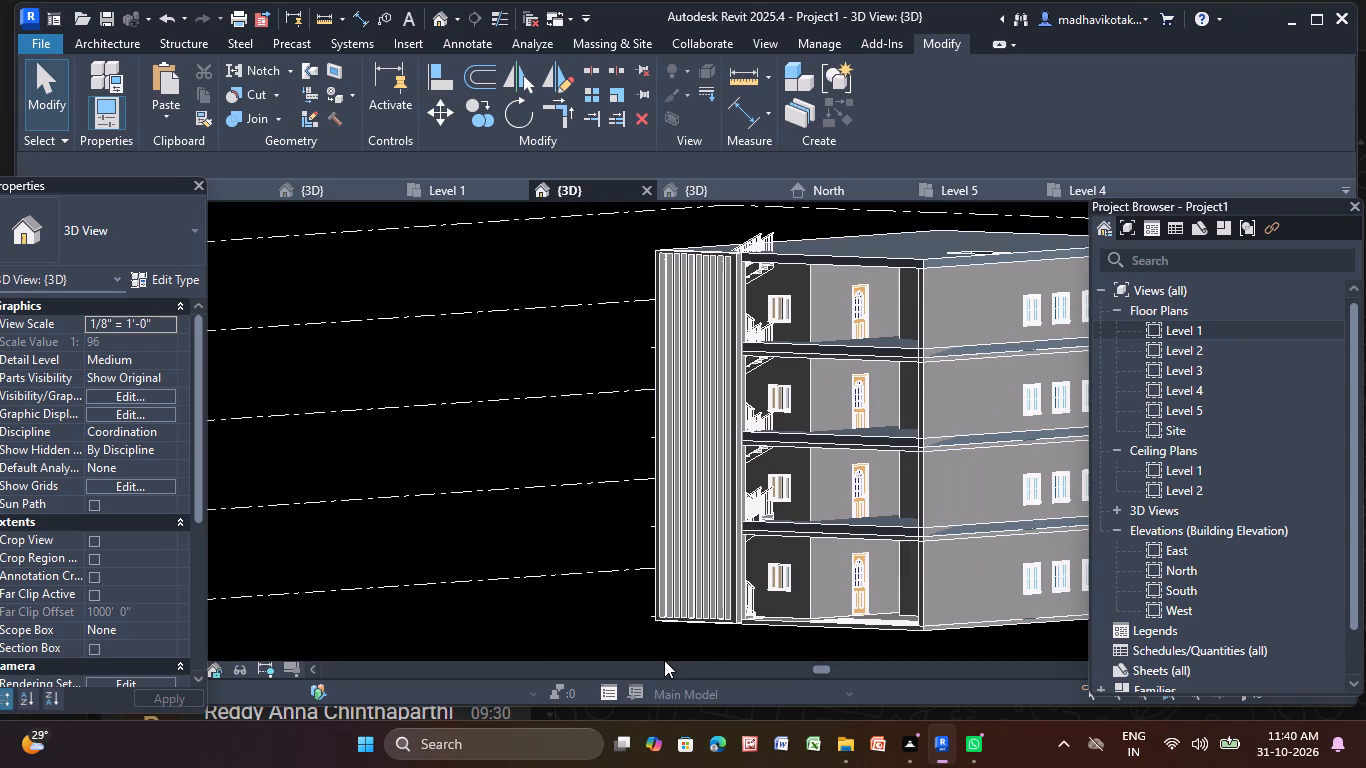
shift+middle_drag(664, 660, 782, 655)
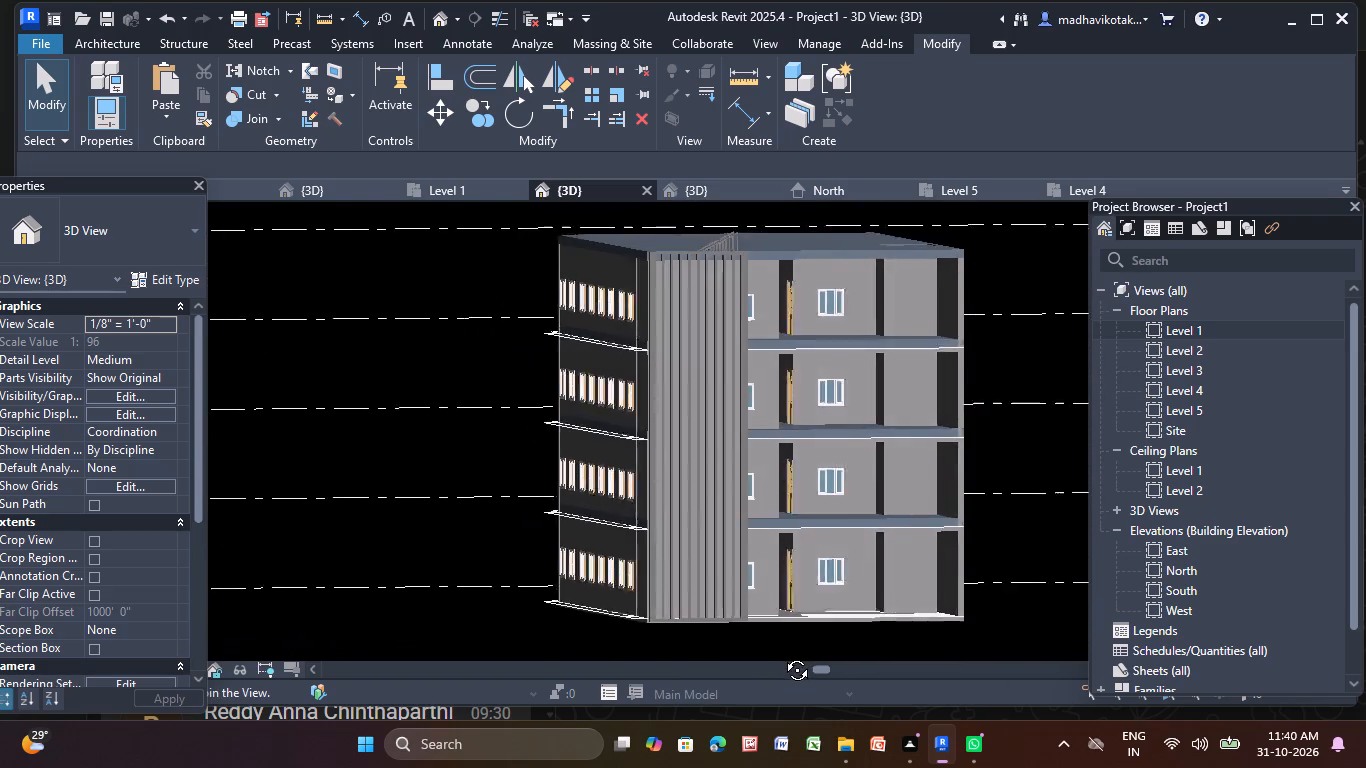
Examine the open corridor facade beside the grooved tower from several angles, including the ground-floor bay.
shift+middle_drag(782, 655, 759, 655)
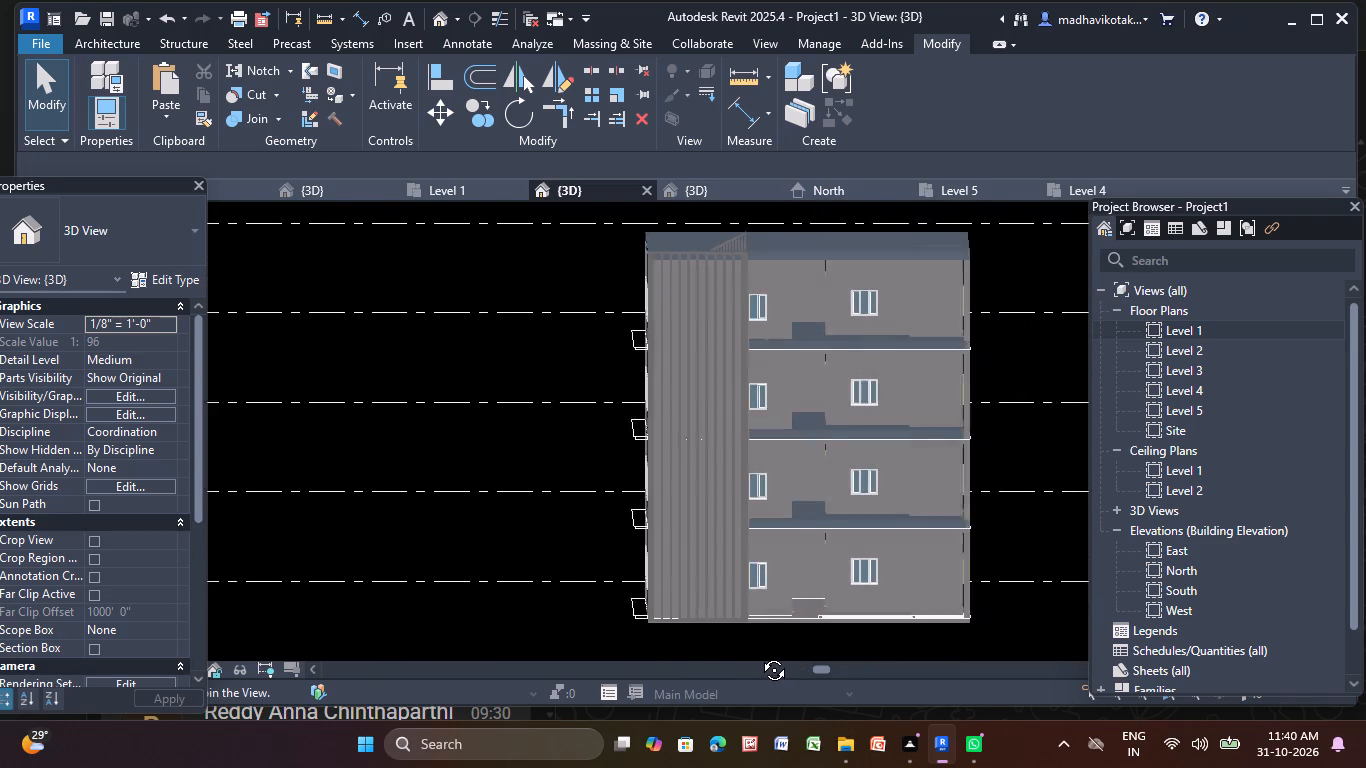
shift+middle_drag(759, 655, 767, 652)
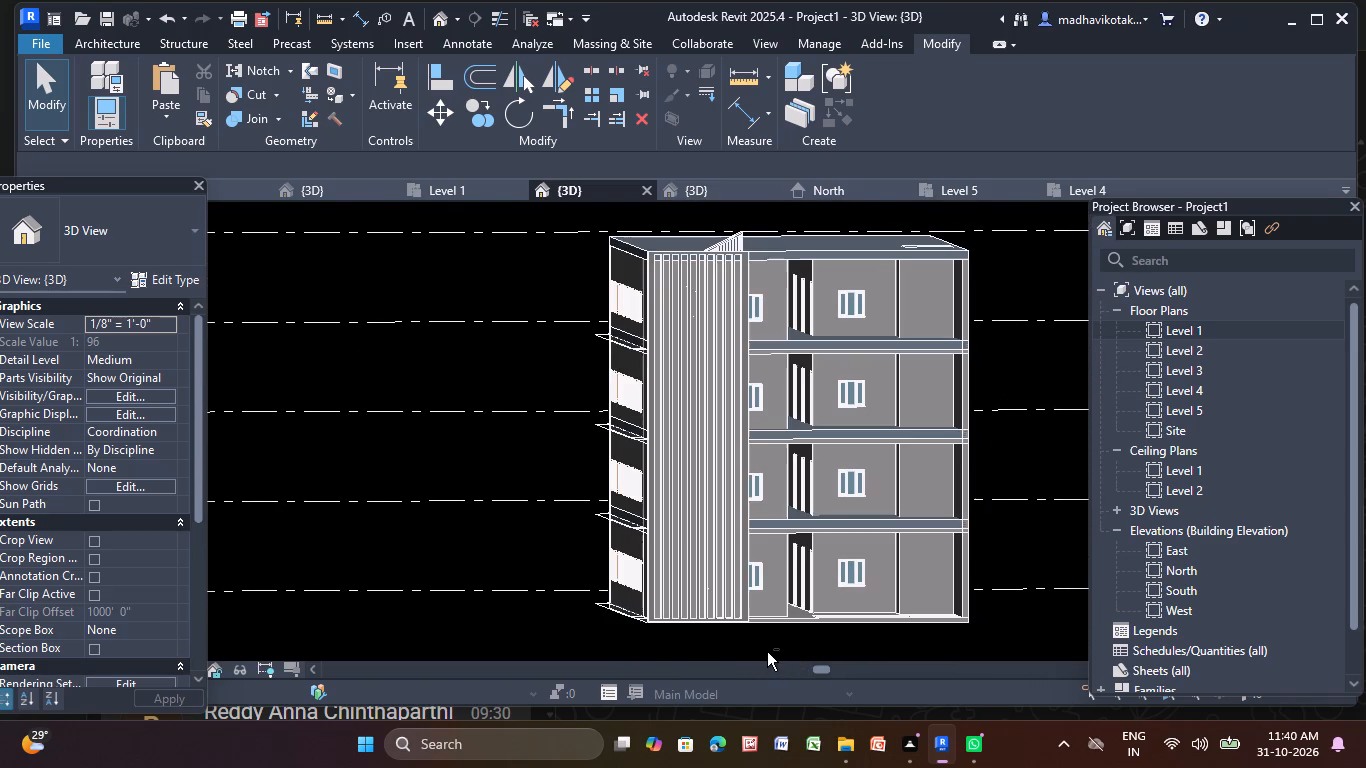
scroll(766, 652, down, 3)
middle_drag(766, 652, 526, 648)
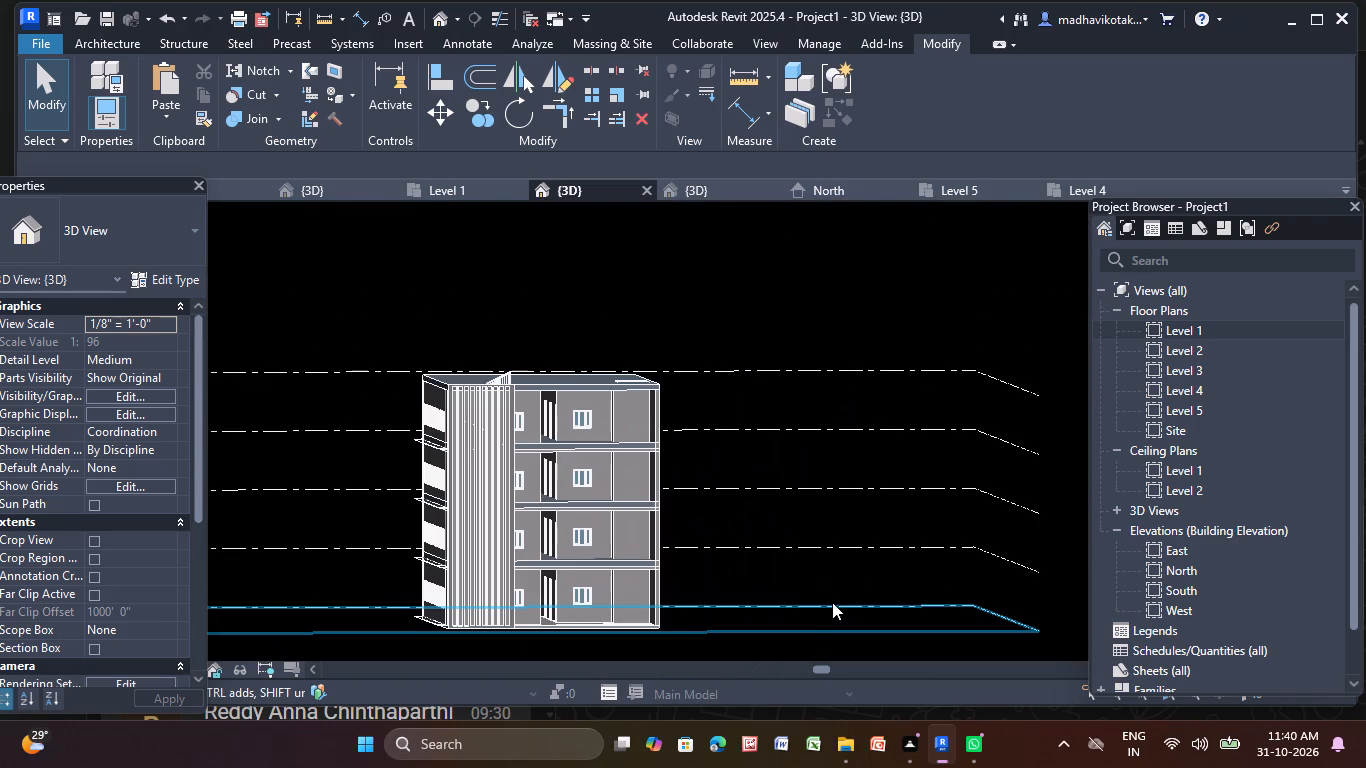
shift+middle_drag(779, 607, 766, 610)
scroll(623, 532, up, 5)
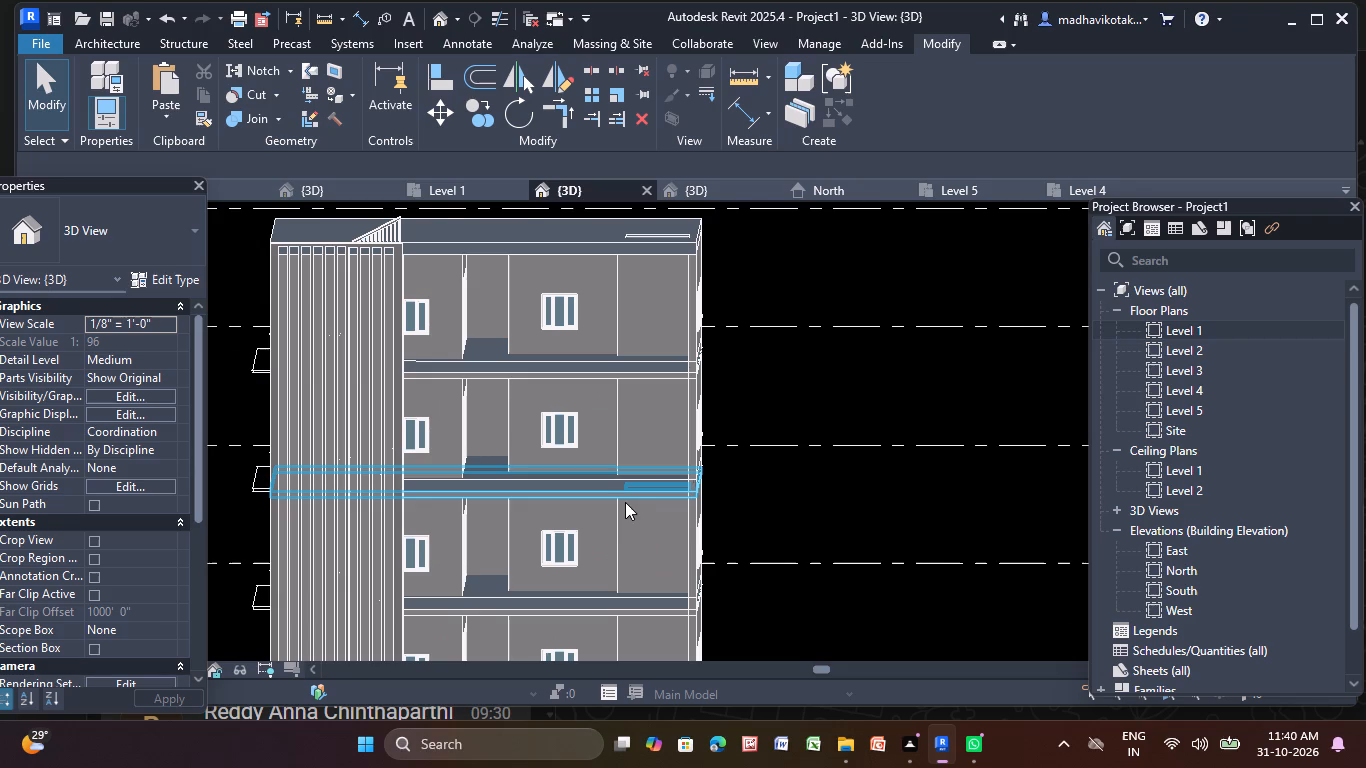
shift+middle_drag(625, 502, 638, 496)
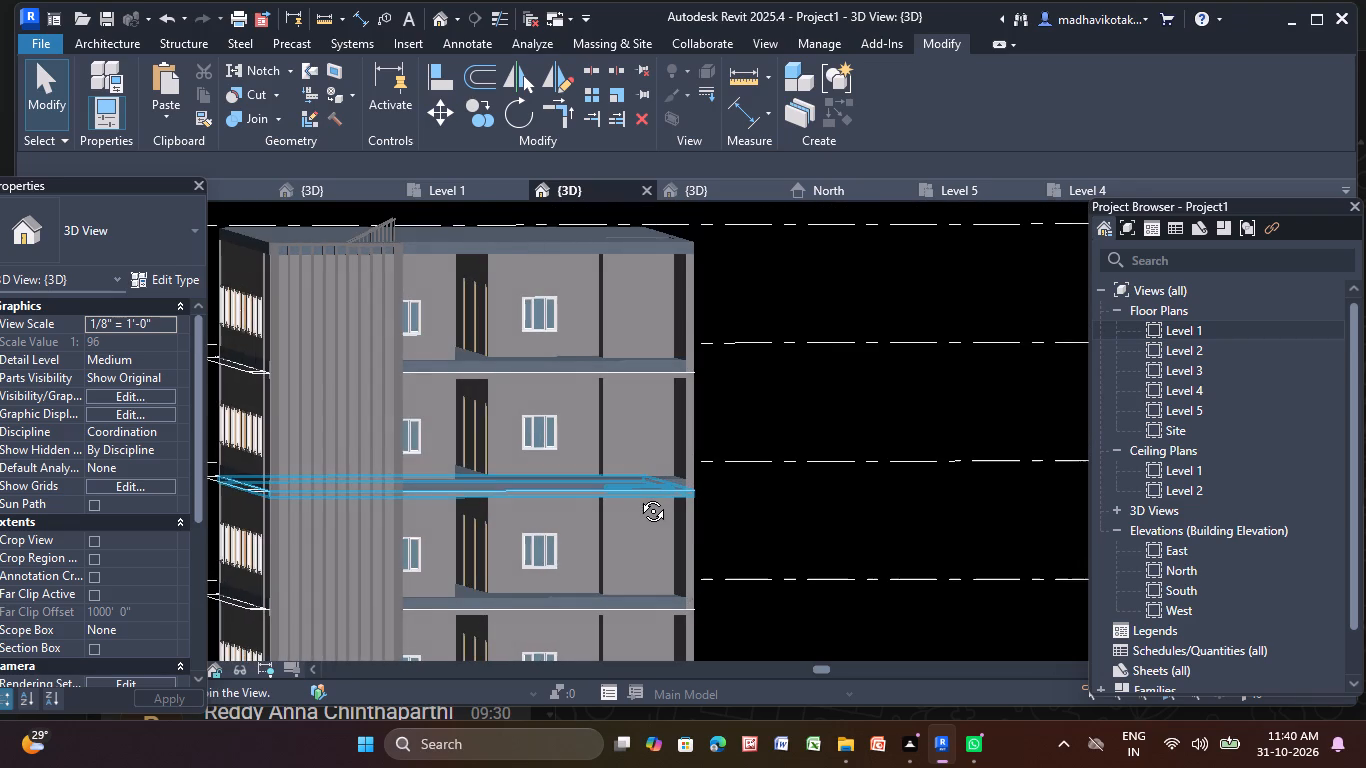
shift+middle_drag(638, 496, 632, 493)
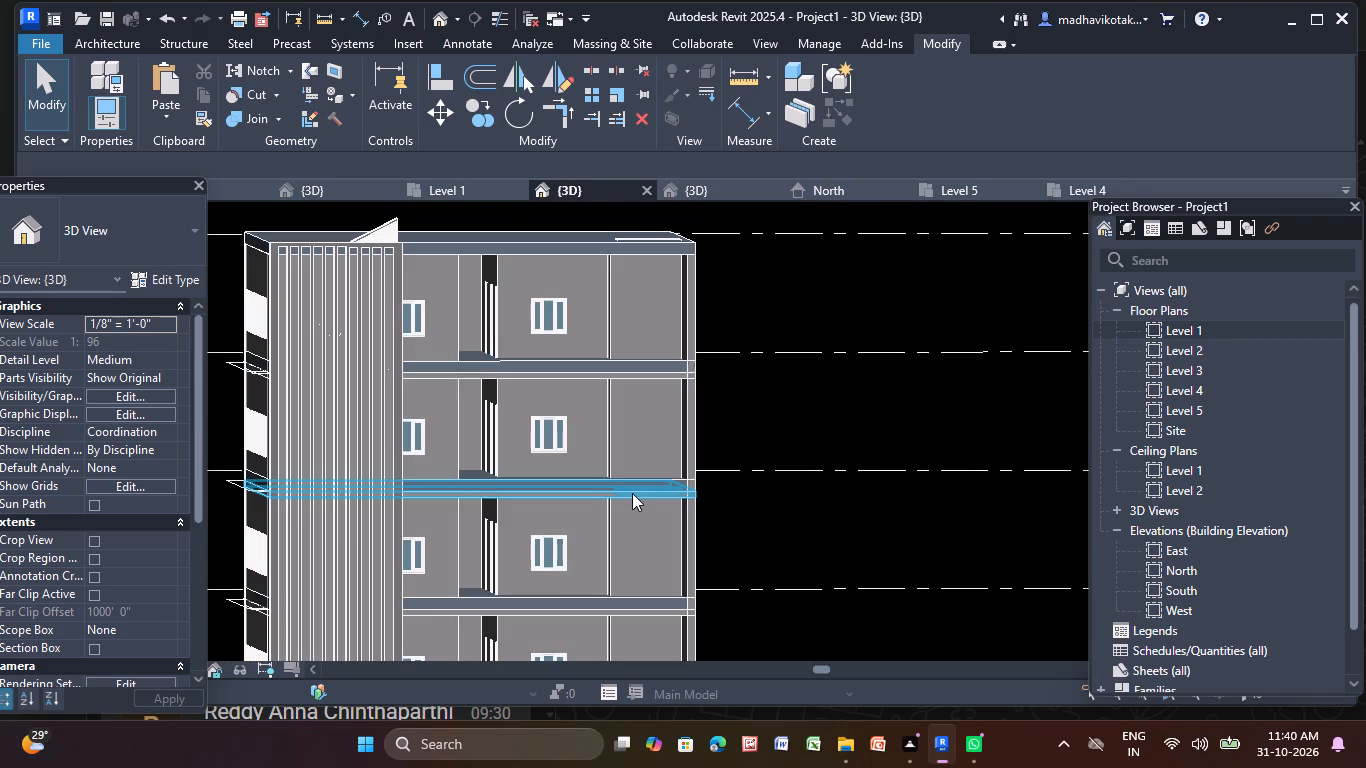
shift+middle_drag(575, 522, 625, 553)
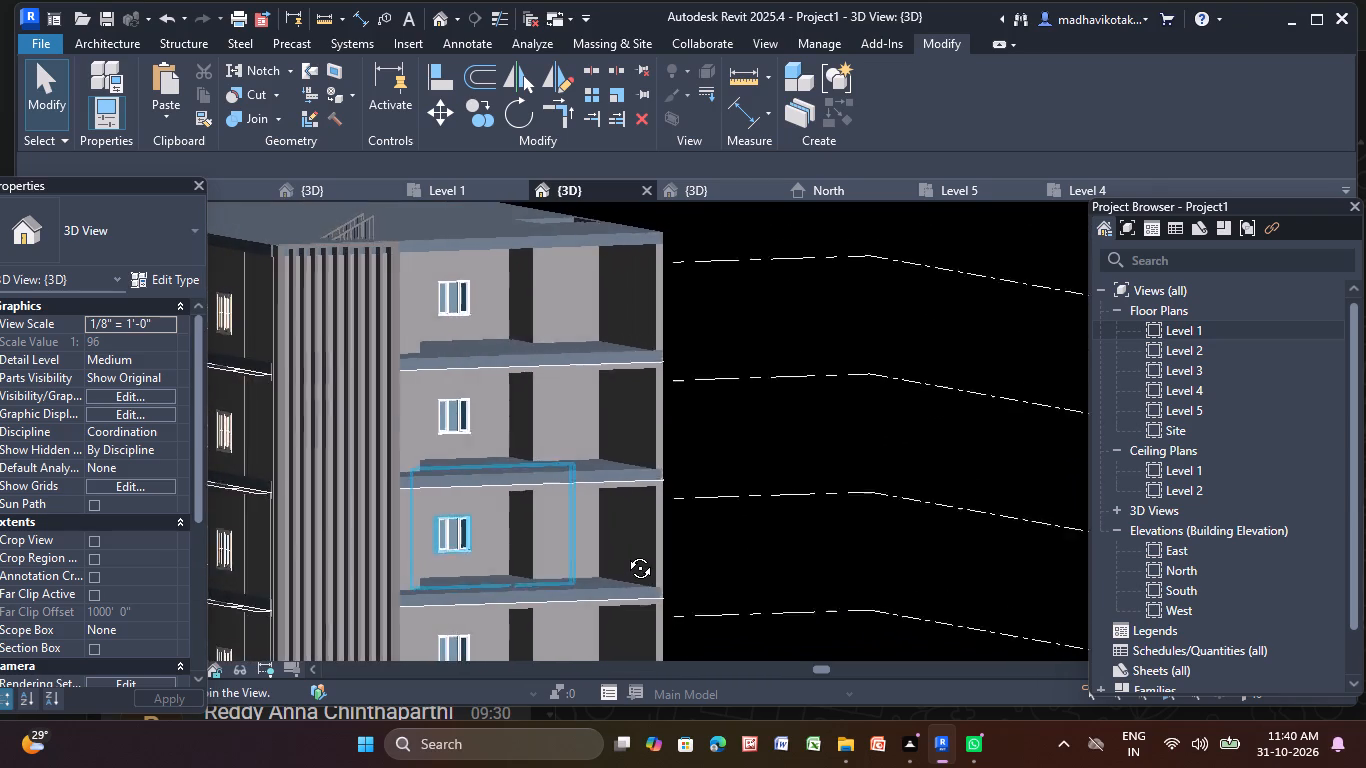
shift+middle_drag(625, 553, 554, 564)
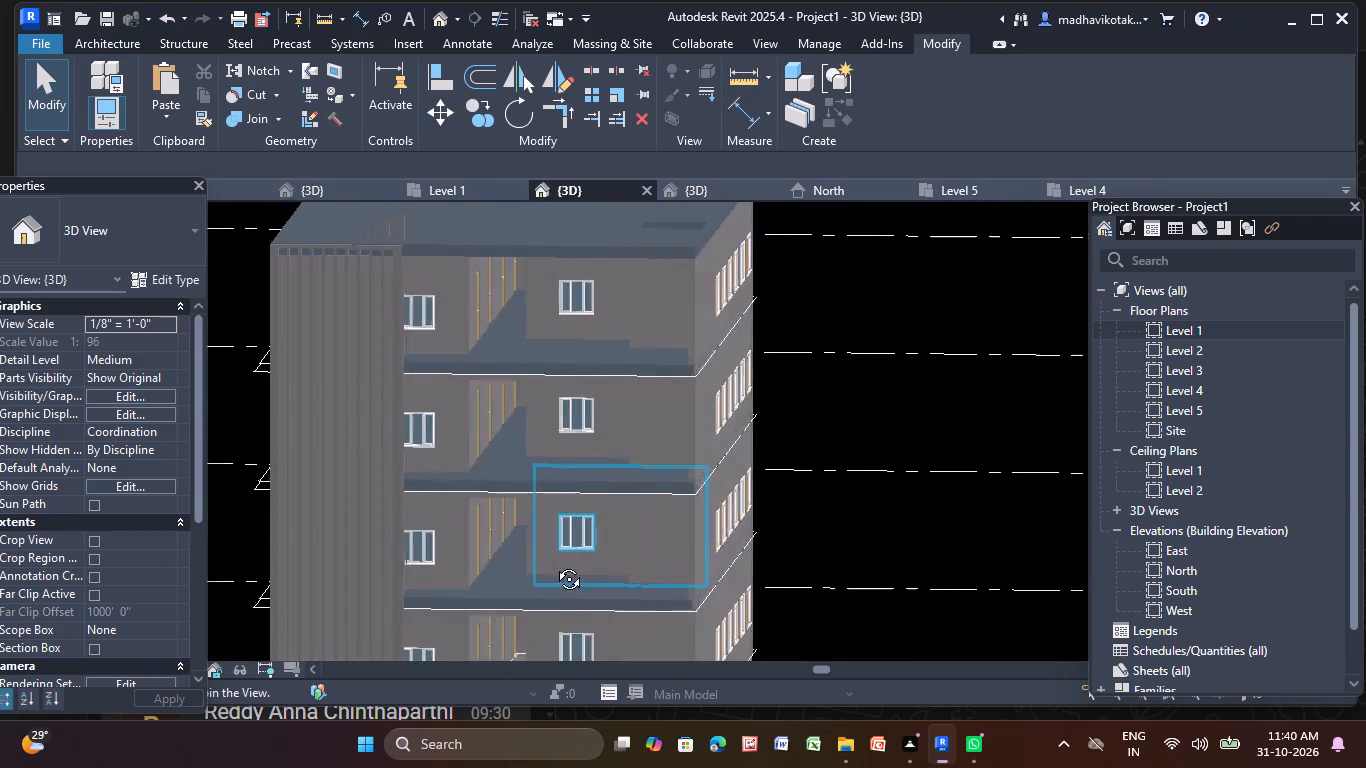
shift+middle_drag(554, 564, 573, 540)
shift+scroll(573, 540, down, 2)
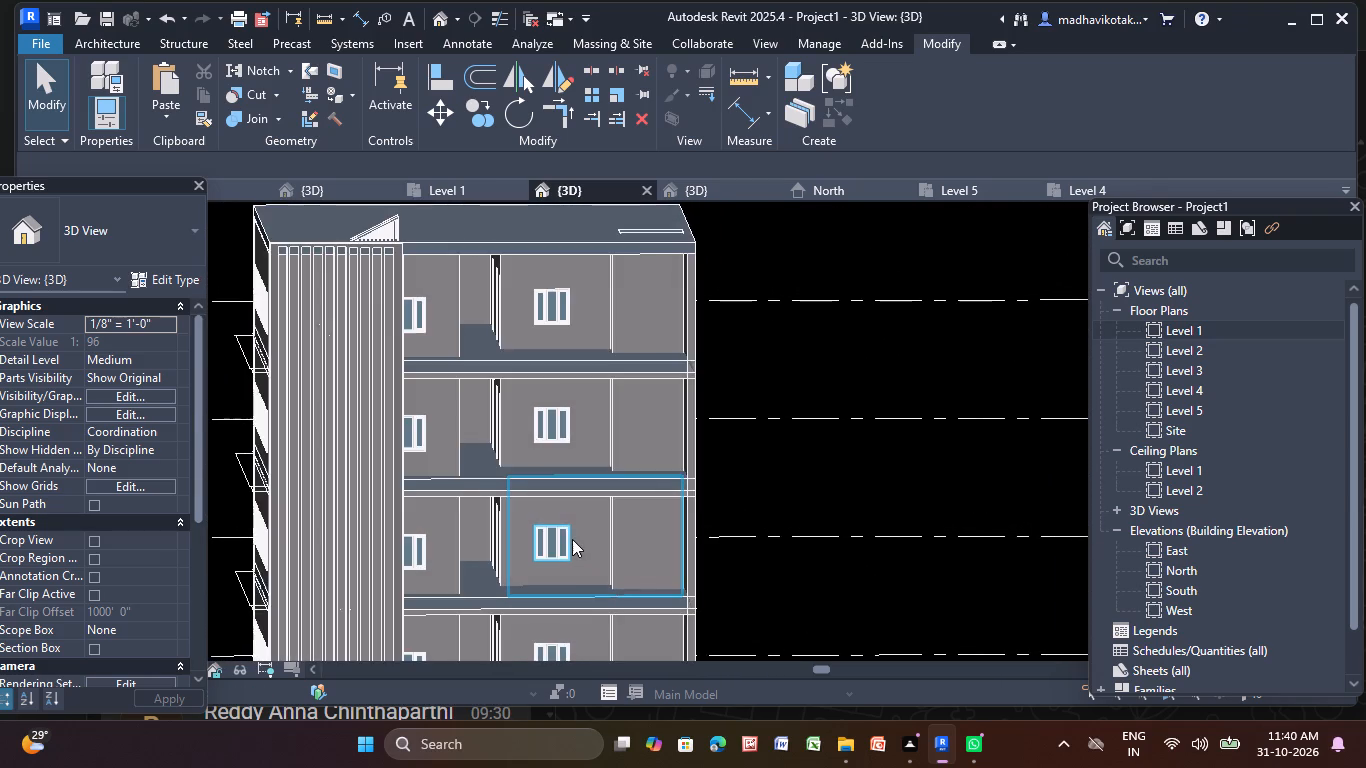
scroll(572, 539, down, 5)
middle_drag(572, 539, 570, 476)
scroll(542, 569, up, 10)
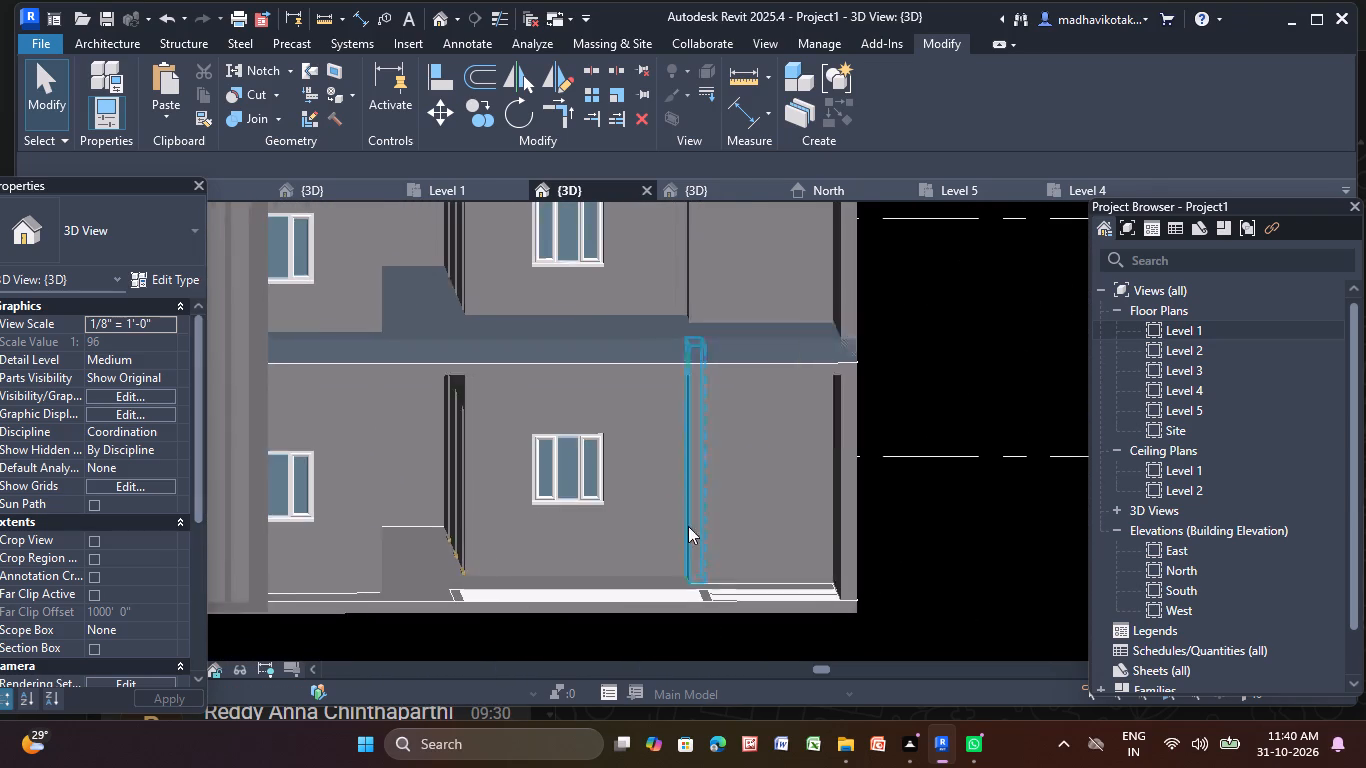
In the Level 1 floor plan, start an in-place component in the Generic Models category, accepting the suggested name.
double_click(1213, 331)
scroll(893, 493, down, 5)
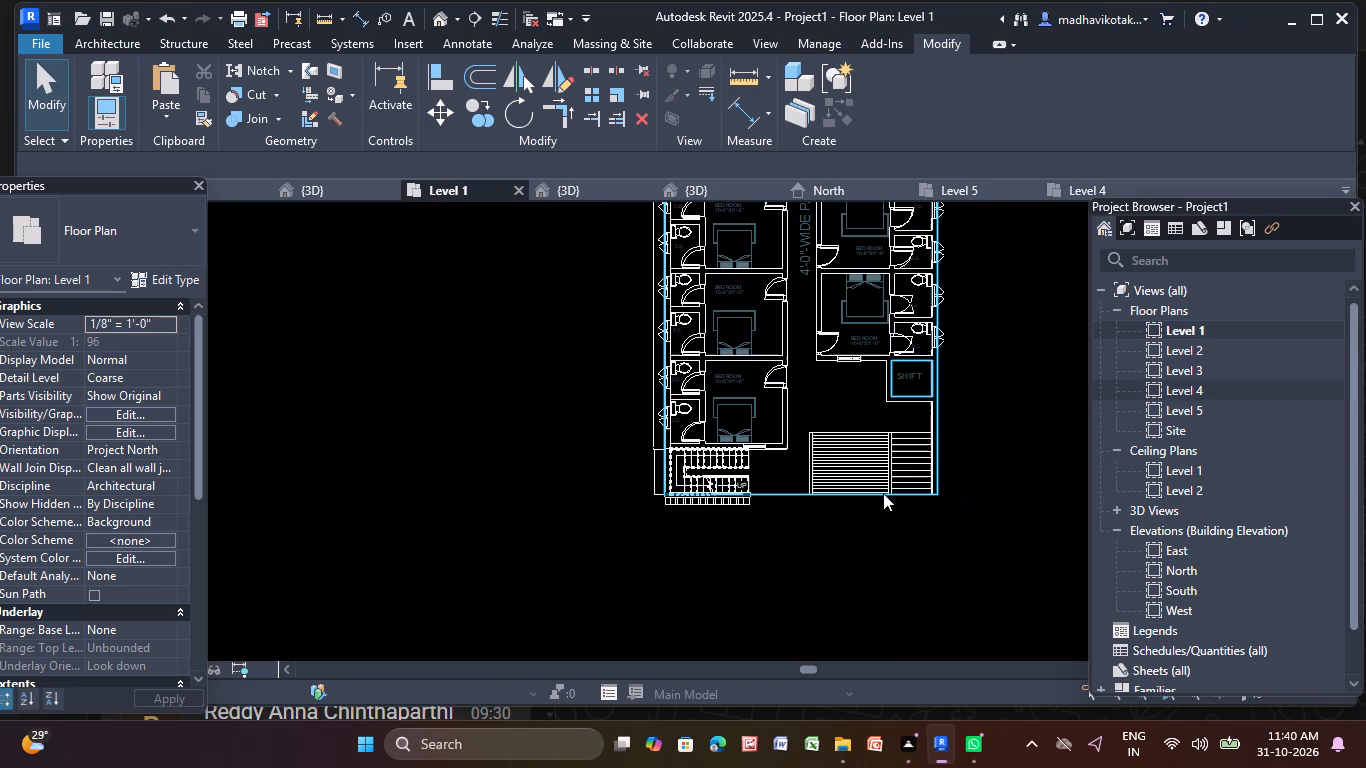
middle_drag(883, 494, 800, 622)
scroll(797, 549, up, 4)
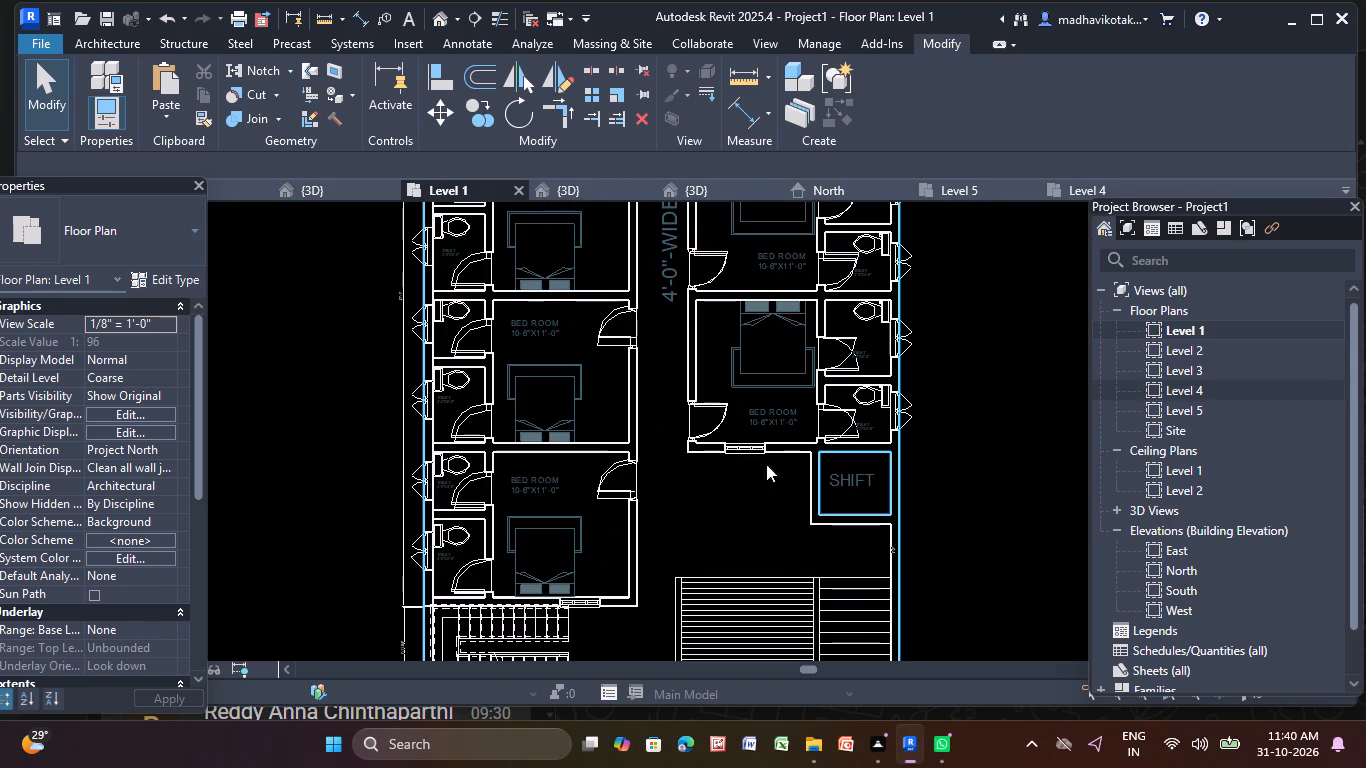
click(113, 44)
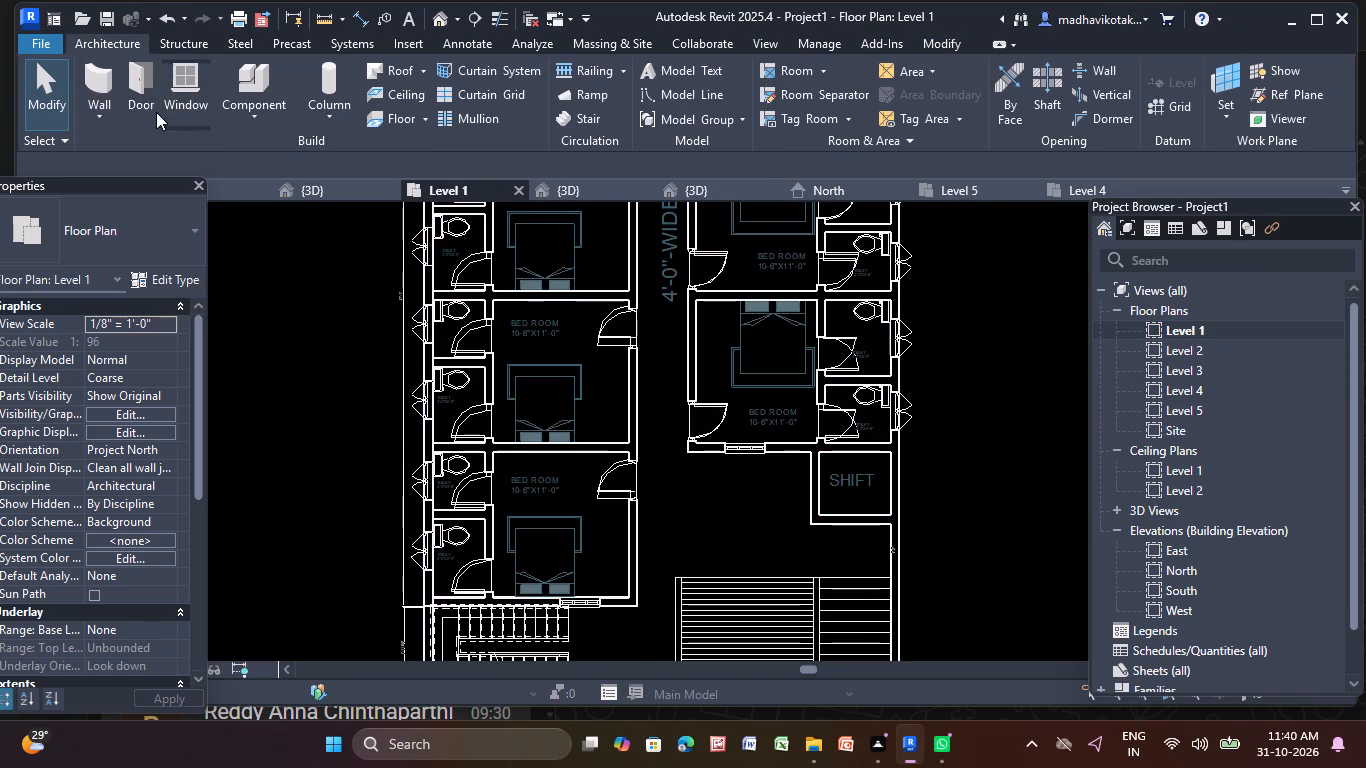
click(241, 121)
click(278, 207)
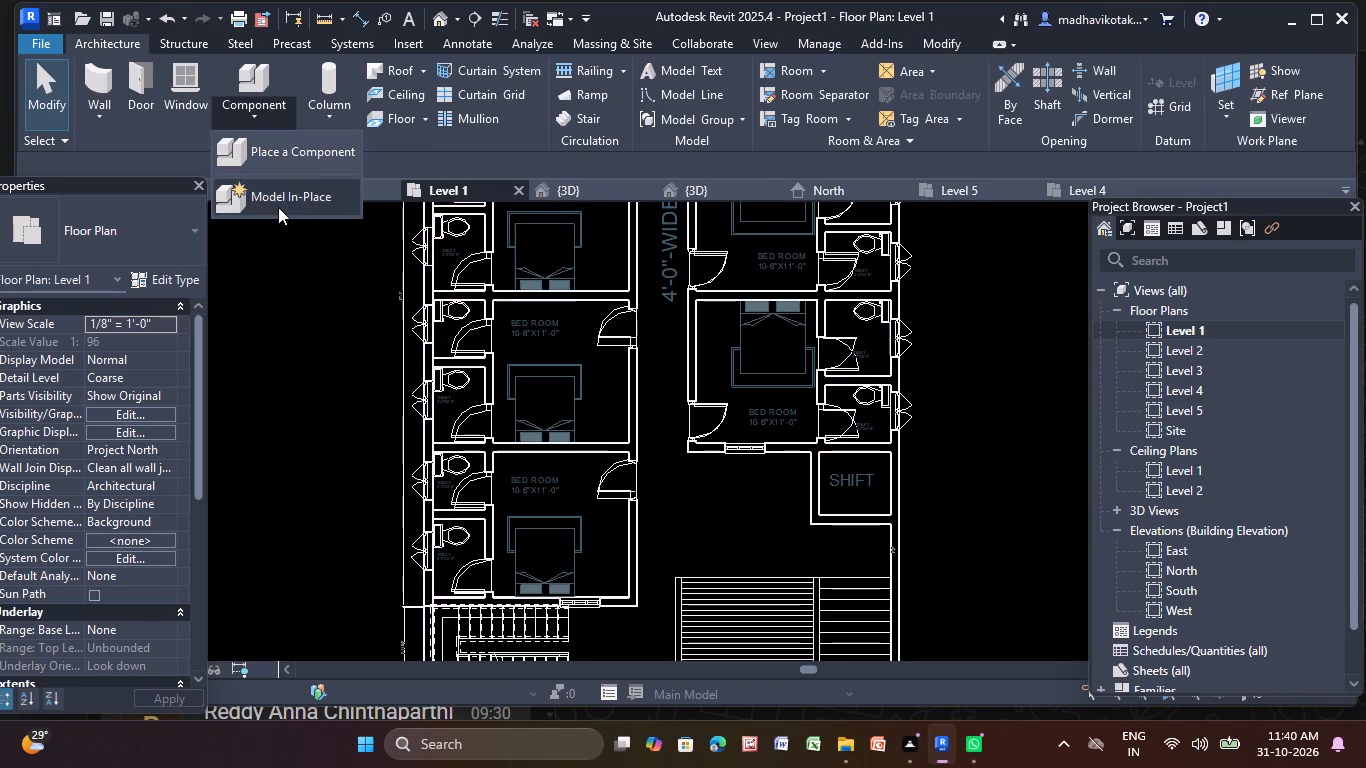
scroll(631, 338, down, 5)
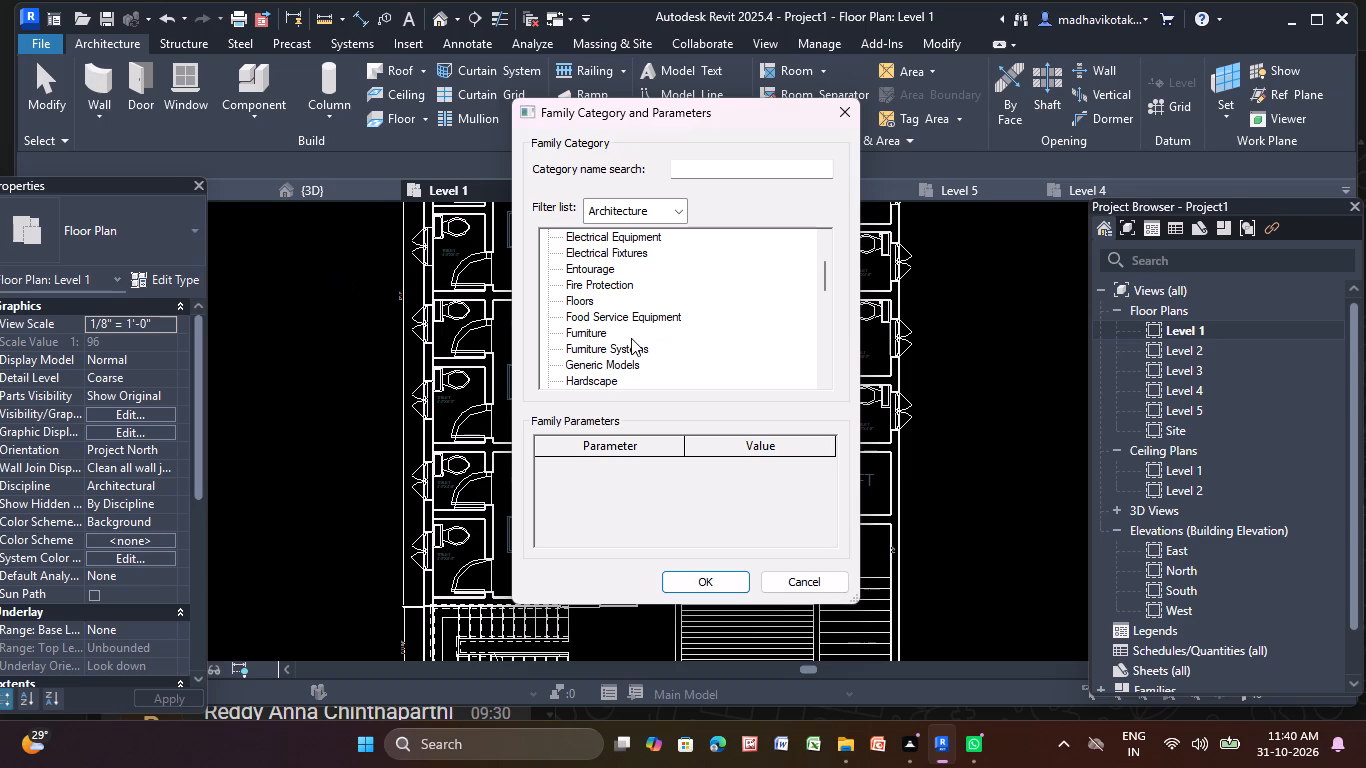
click(614, 362)
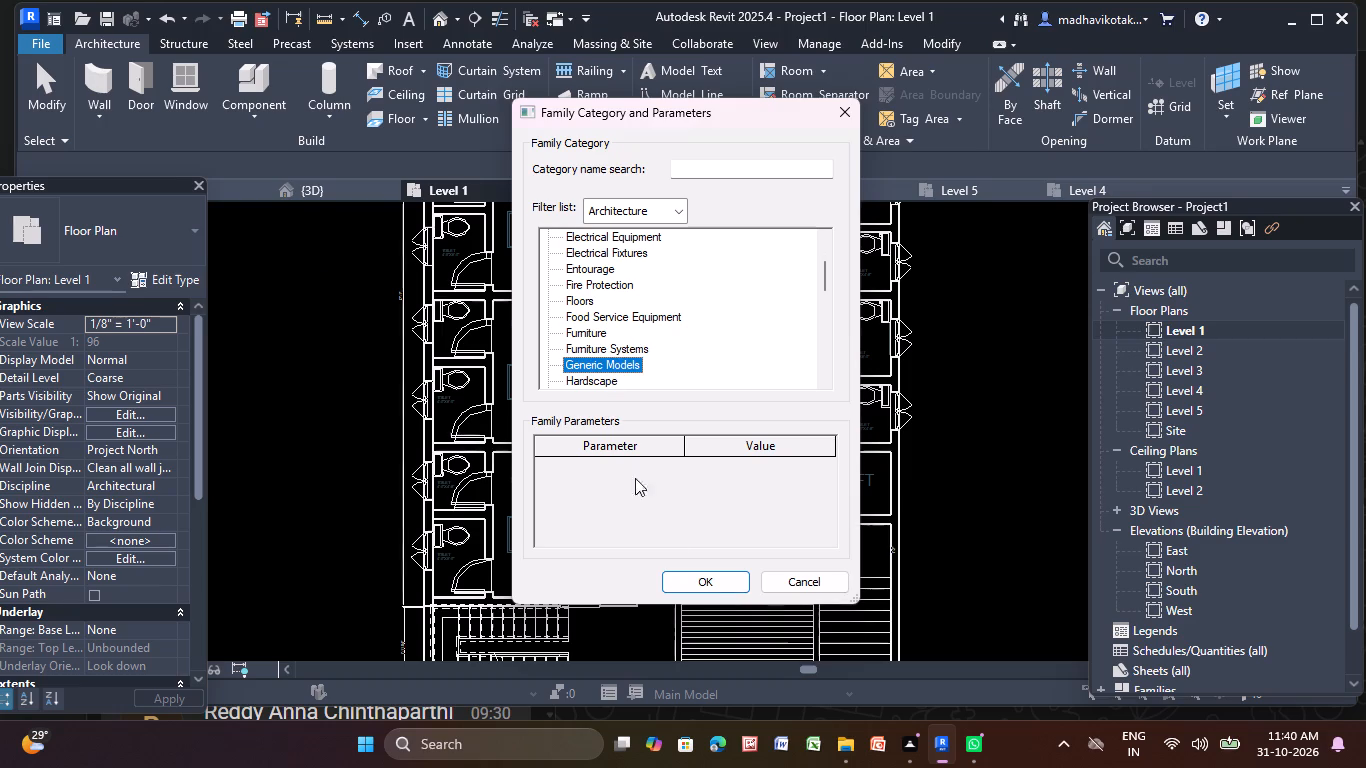
click(716, 587)
click(688, 397)
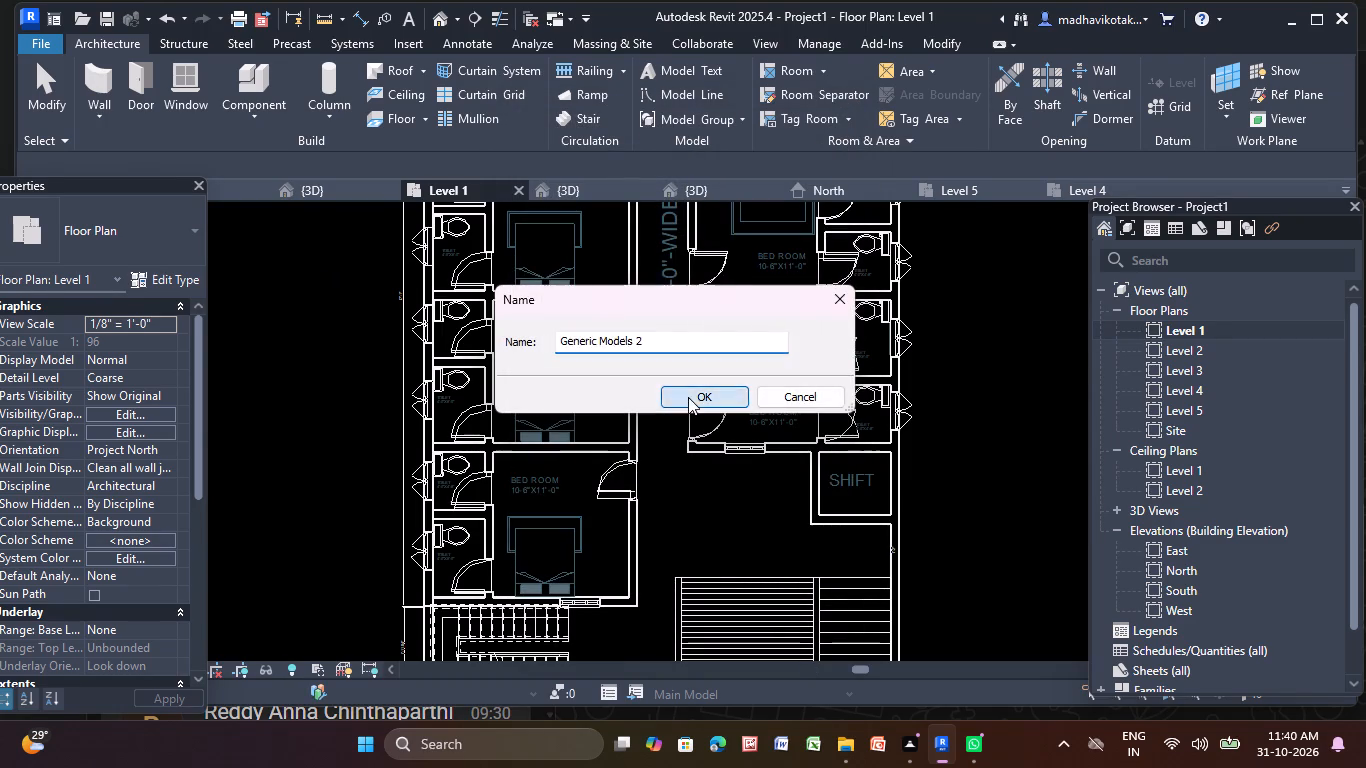
Start an Extrusion, pick the bedroom wall face near the SHIFT room as its work plane, and open the North elevation for sketching.
click(187, 77)
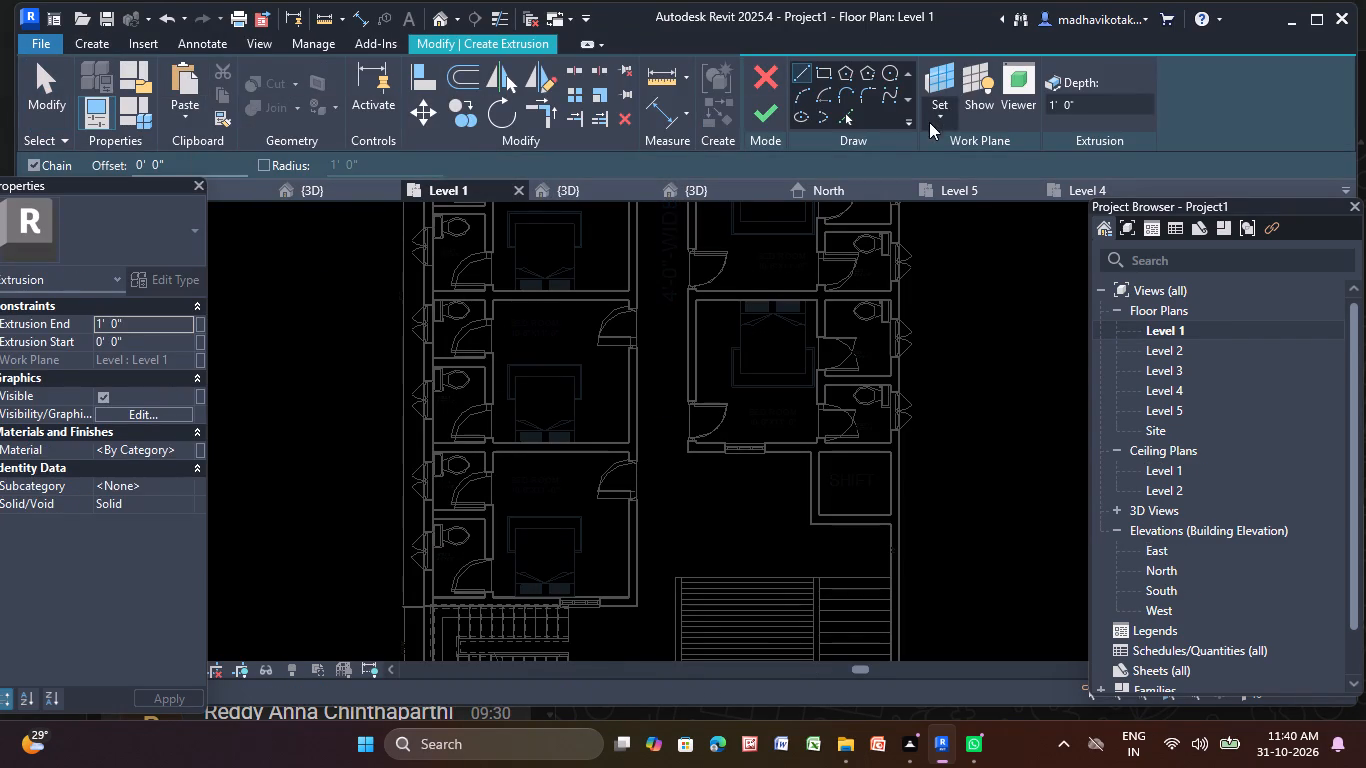
click(957, 109)
click(954, 203)
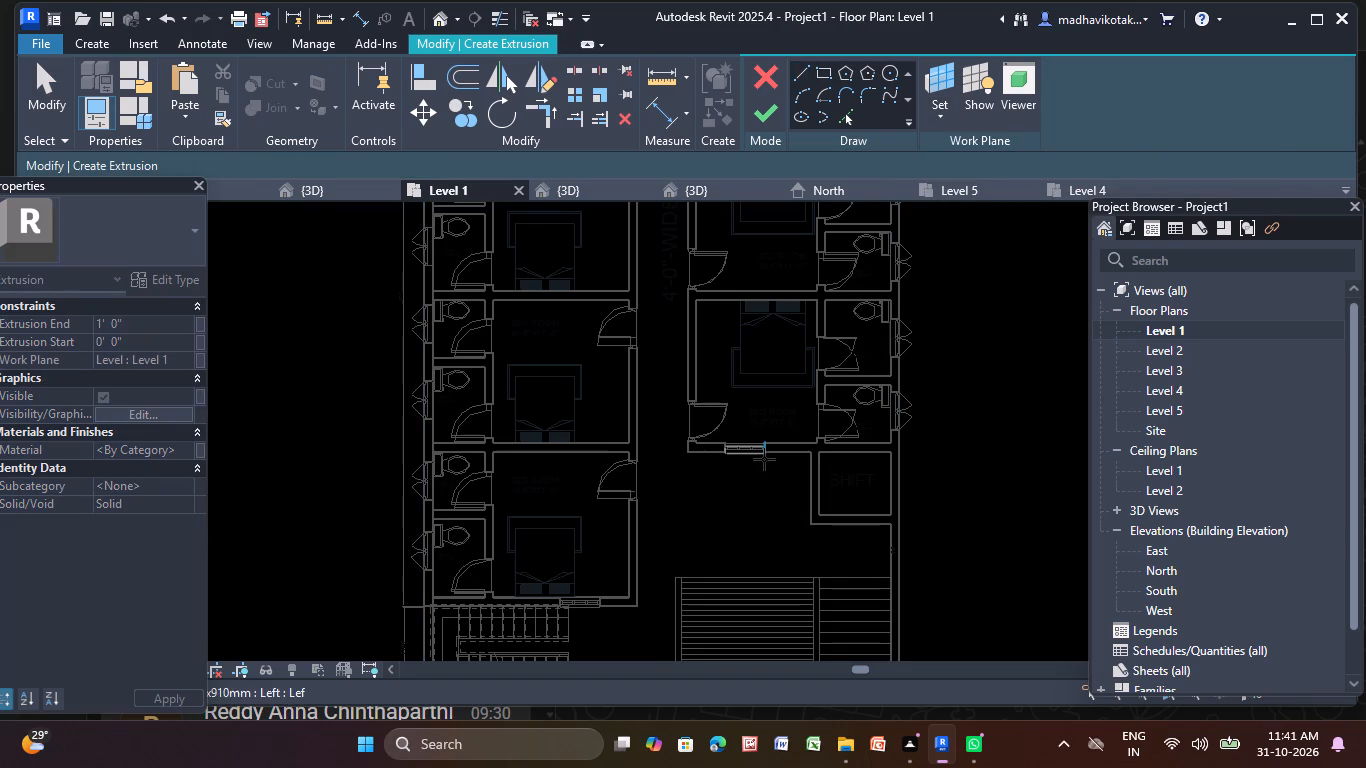
scroll(713, 460, up, 5)
click(723, 448)
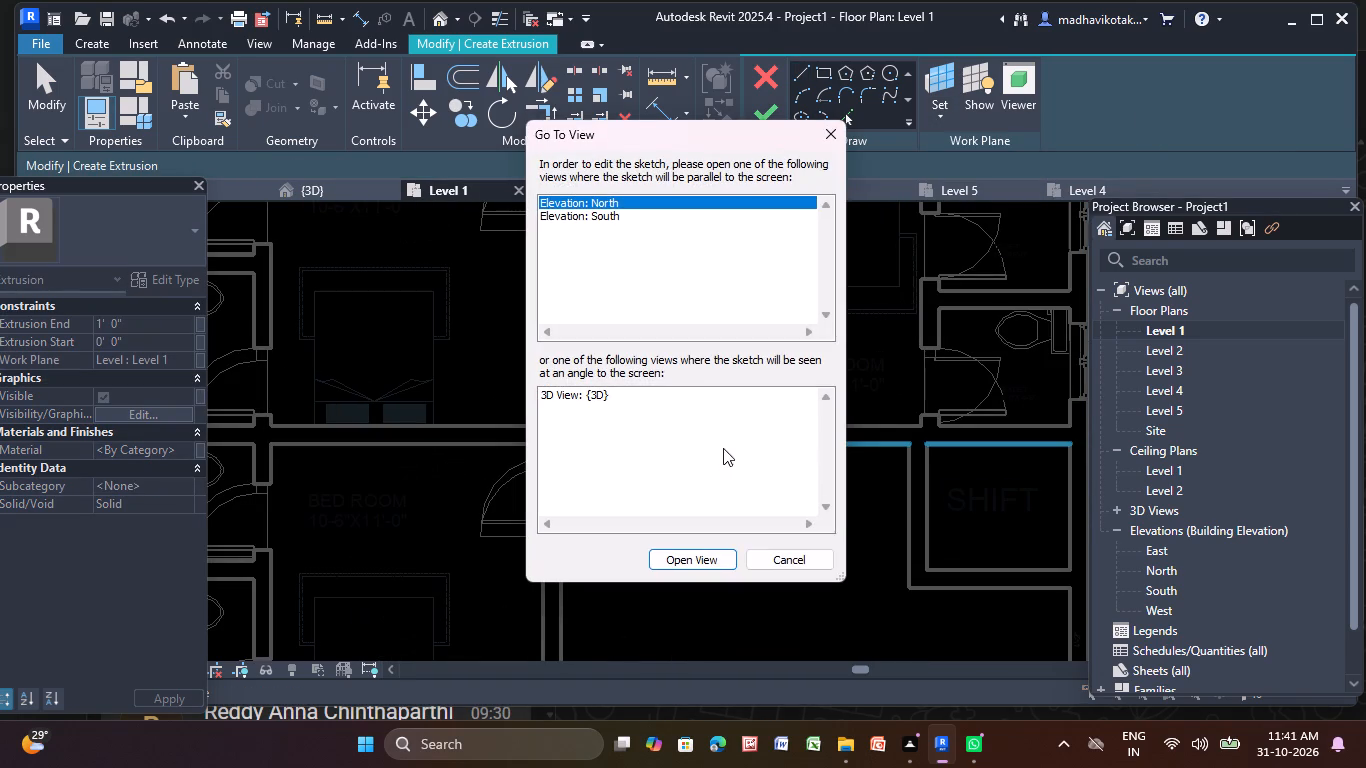
click(682, 553)
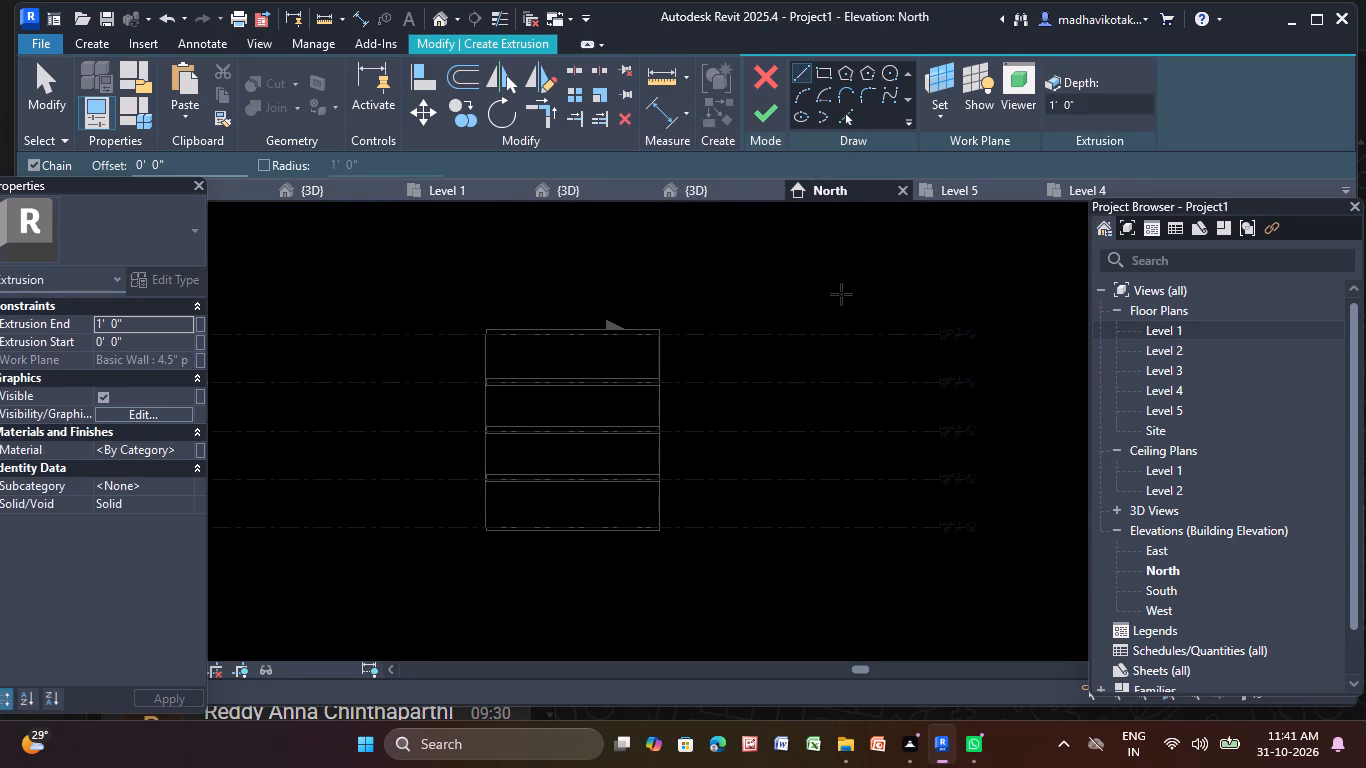
Sketch two rectangles under the Level 2 floor edge, about 5'-10" and 5'-1 1/2" wide, each about 1'-4 1/2" high.
click(828, 65)
scroll(618, 487, up, 4)
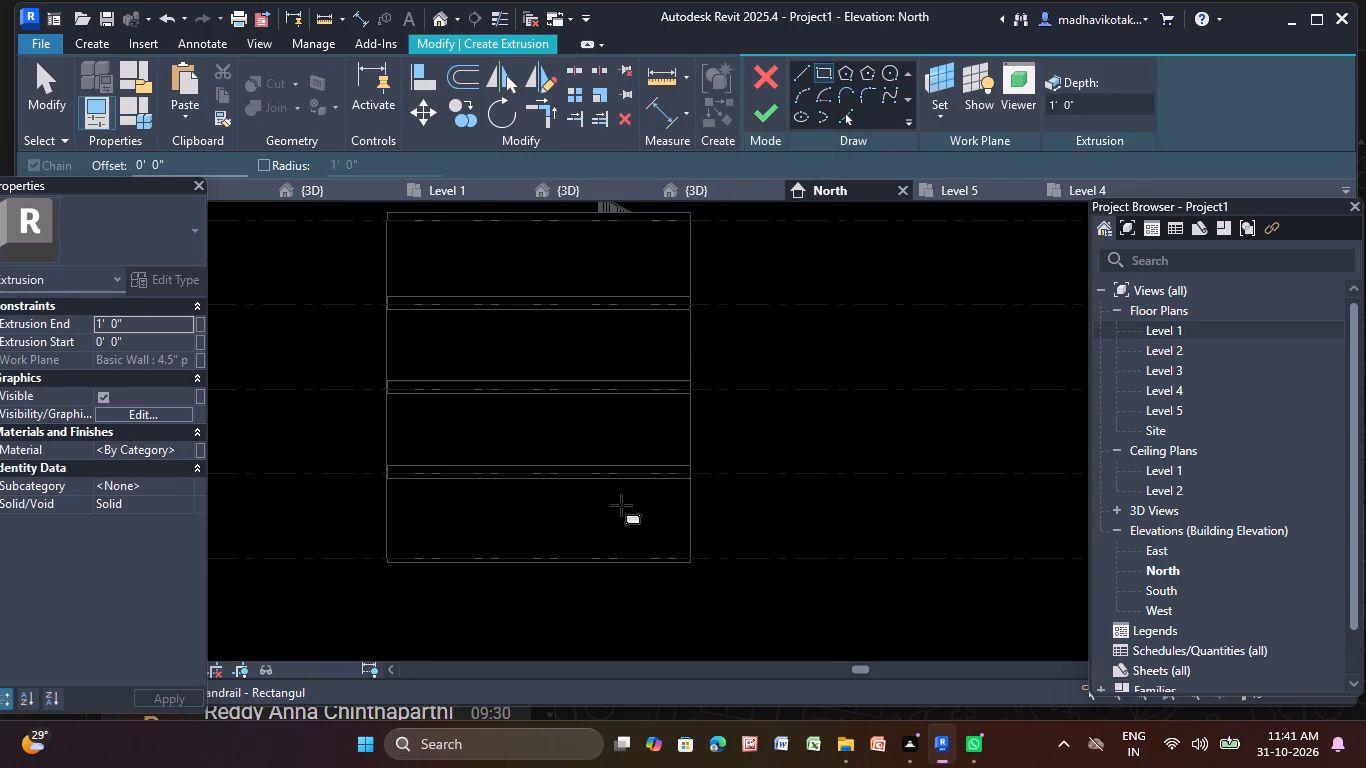
scroll(623, 496, up, 4)
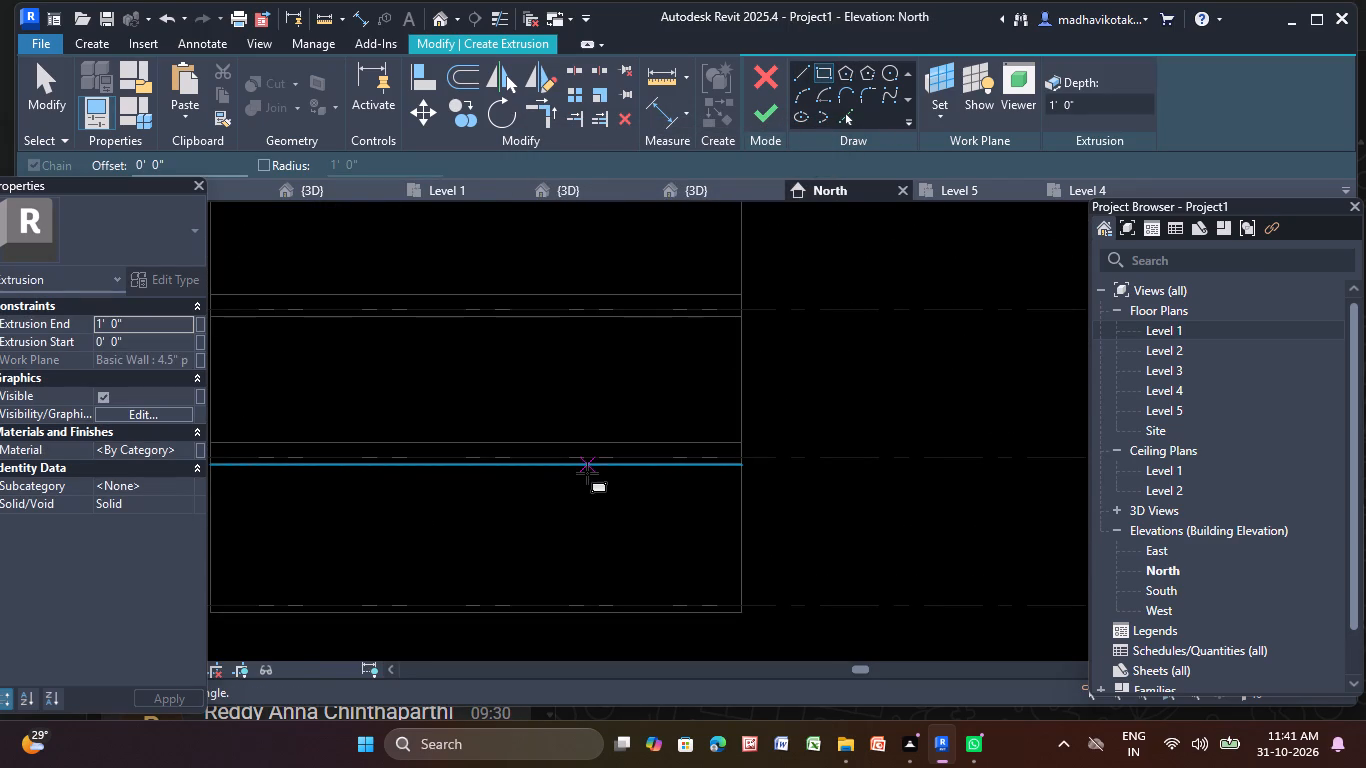
click(587, 473)
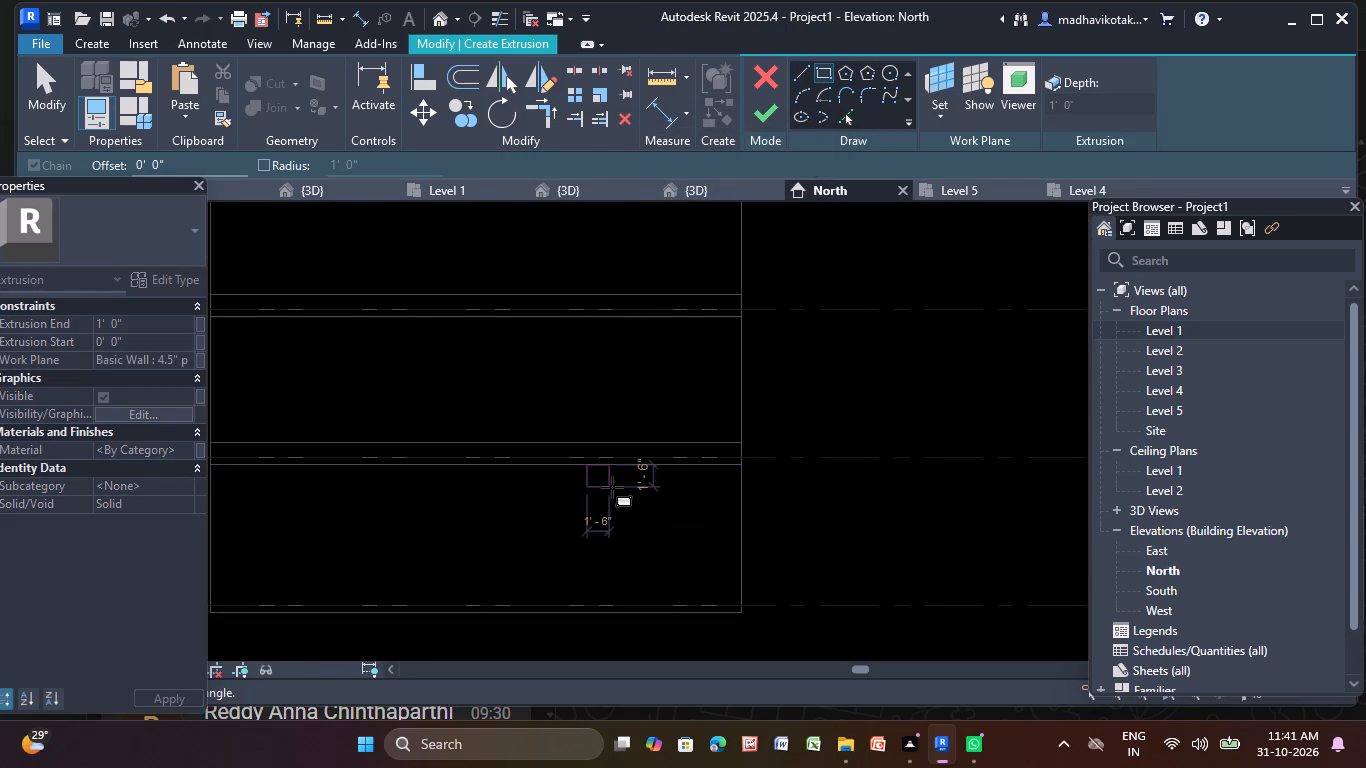
click(678, 485)
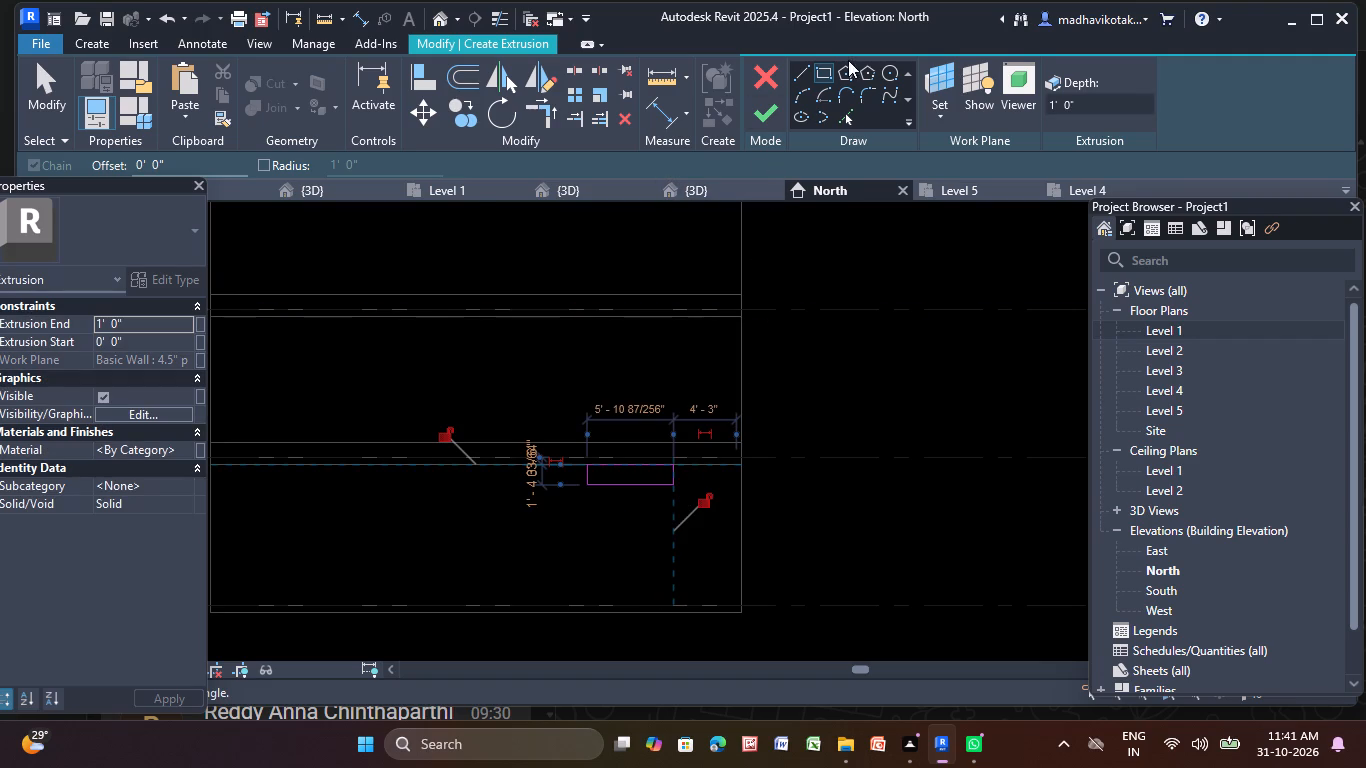
click(825, 78)
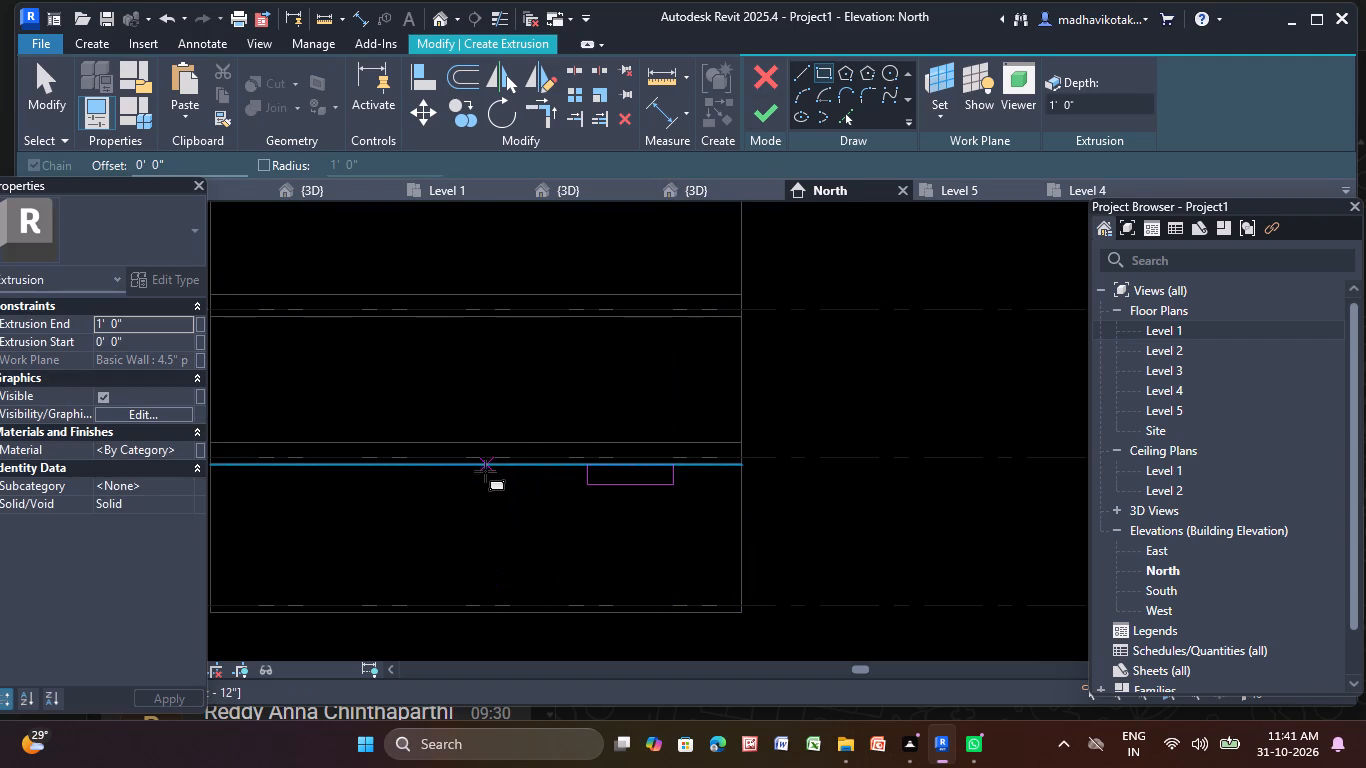
click(440, 472)
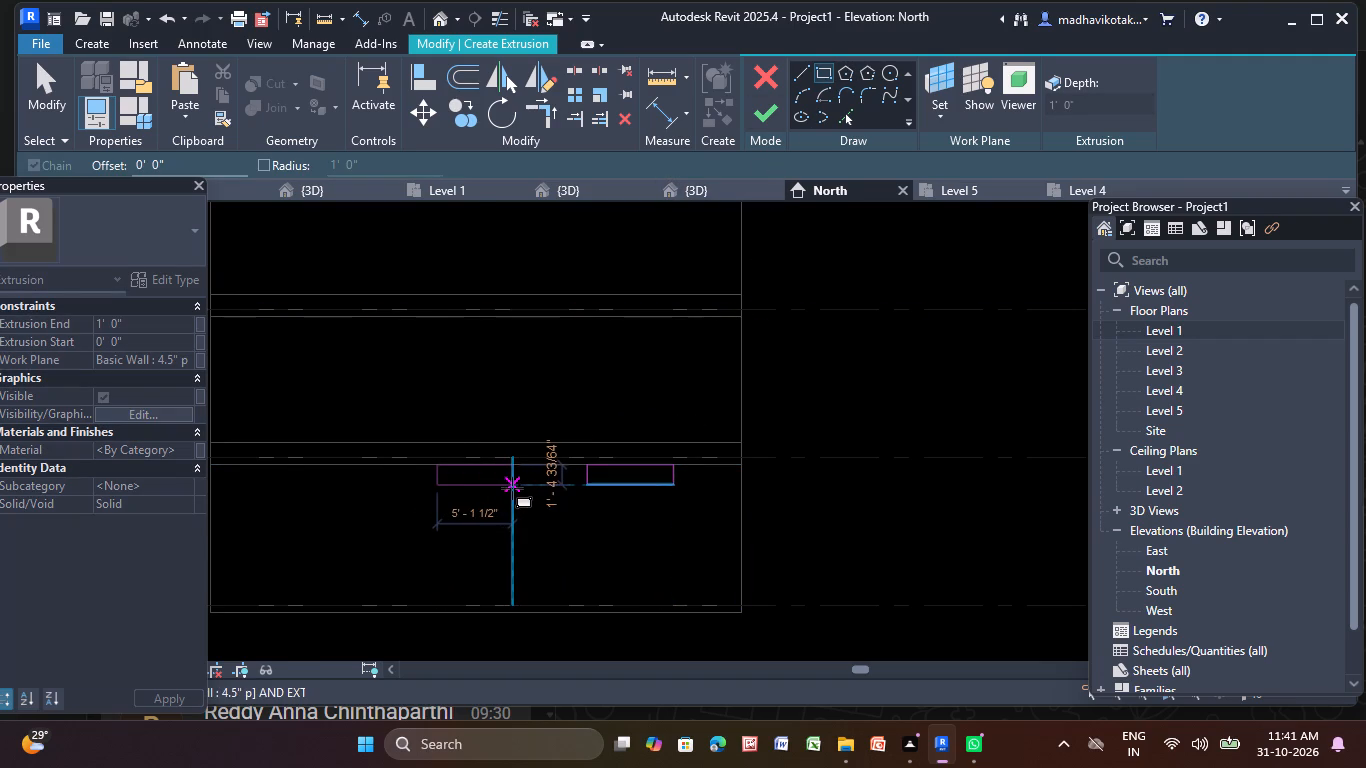
click(512, 488)
Finish the two-rectangle extrusion at 1'-0" depth, finish the in-place model, and open the 3D view.
click(762, 104)
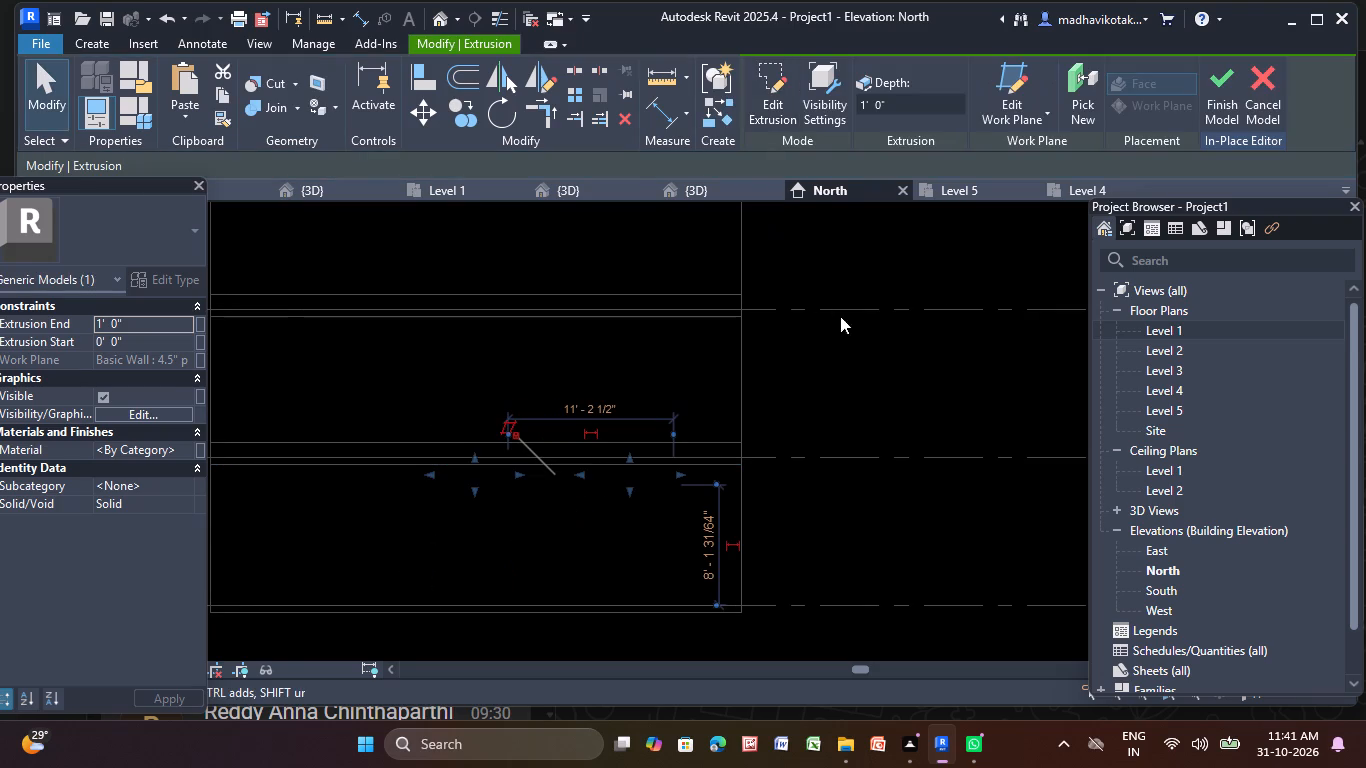
click(1217, 89)
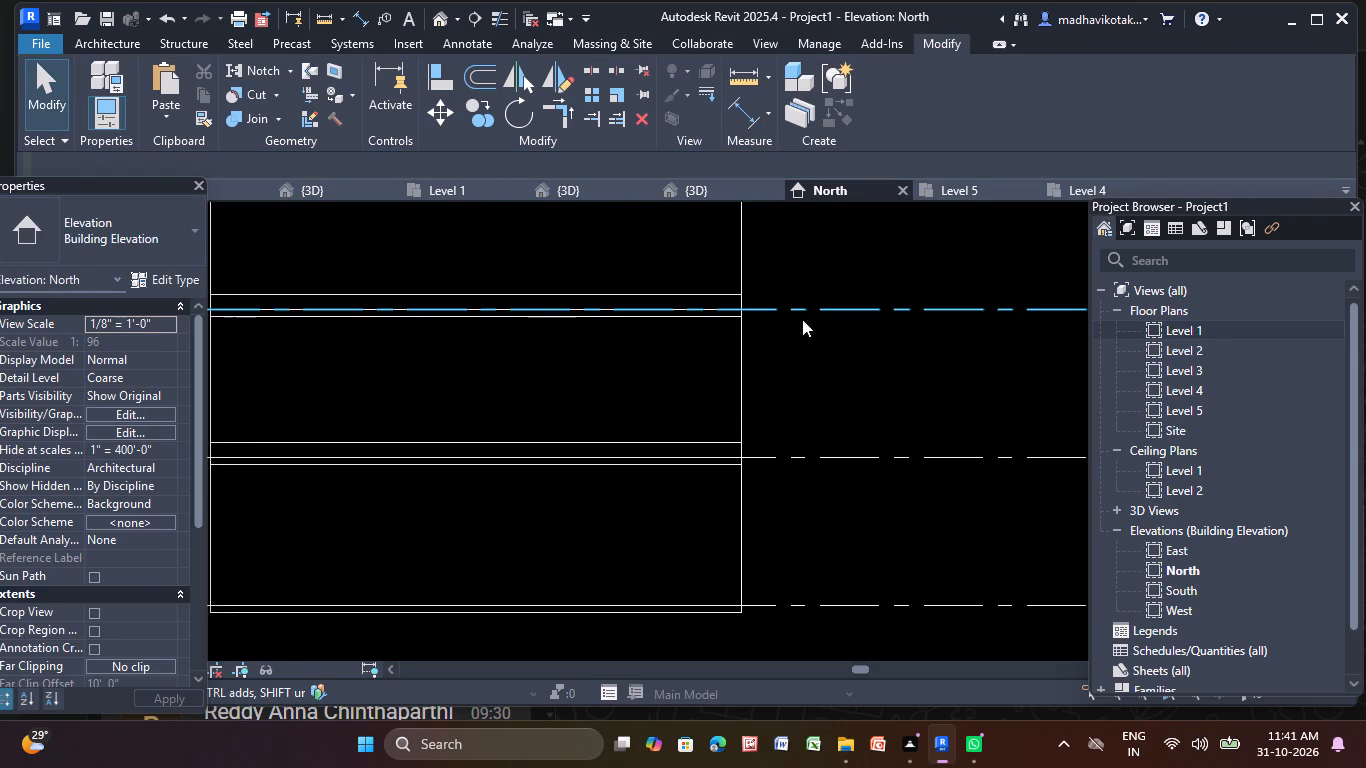
click(440, 21)
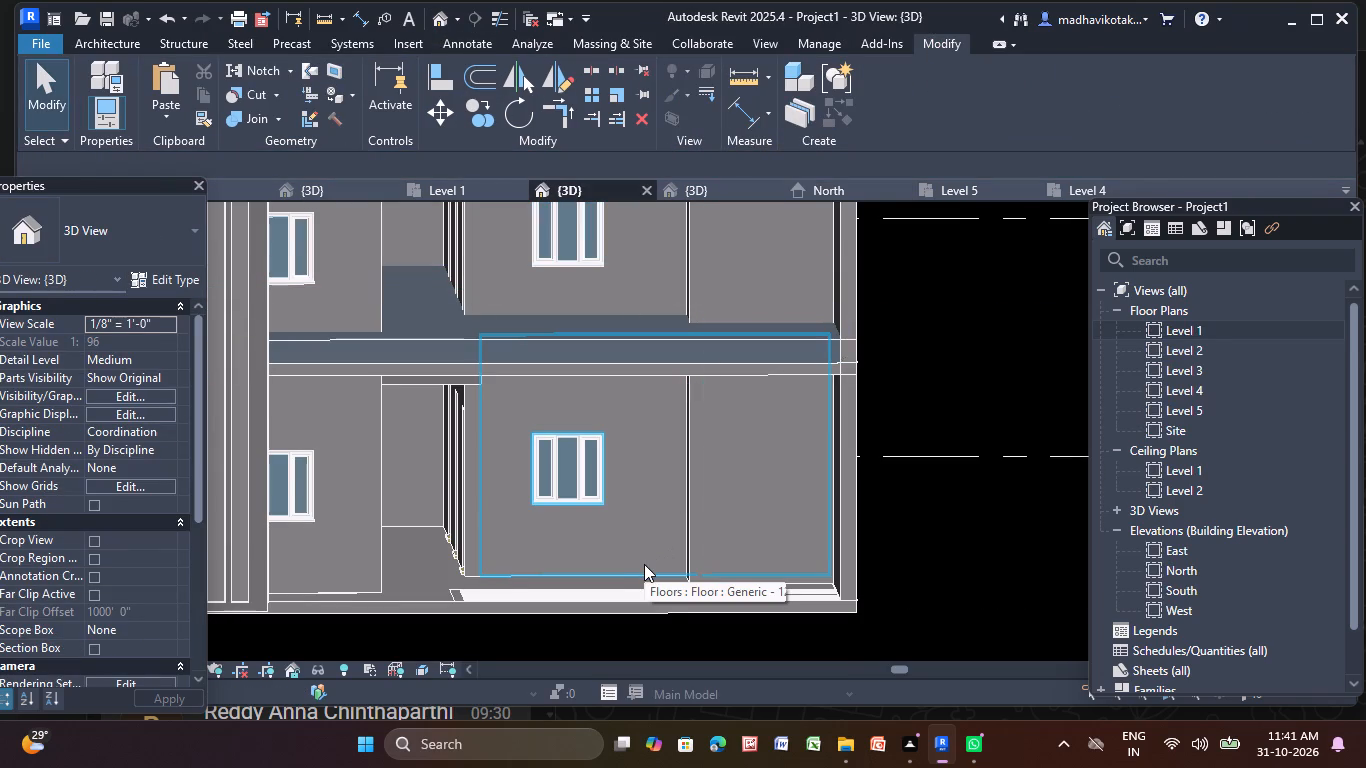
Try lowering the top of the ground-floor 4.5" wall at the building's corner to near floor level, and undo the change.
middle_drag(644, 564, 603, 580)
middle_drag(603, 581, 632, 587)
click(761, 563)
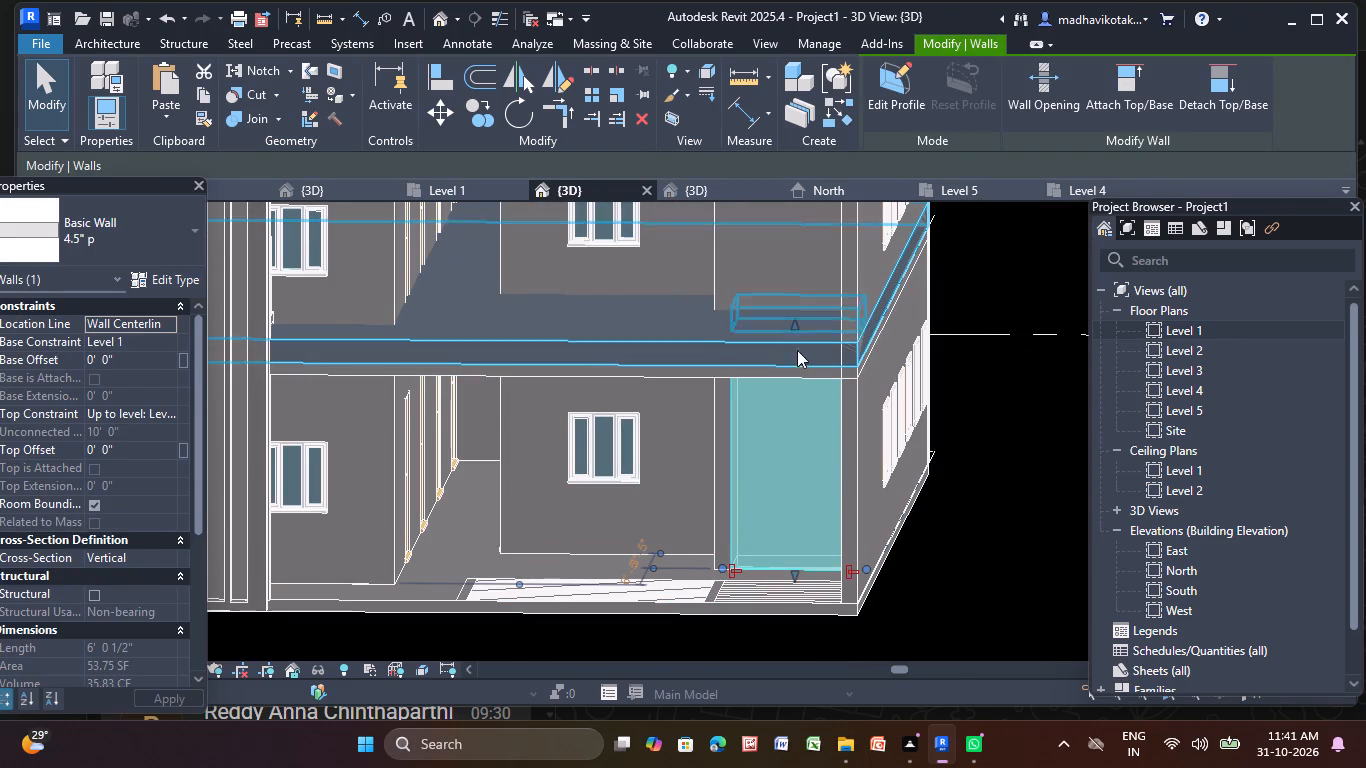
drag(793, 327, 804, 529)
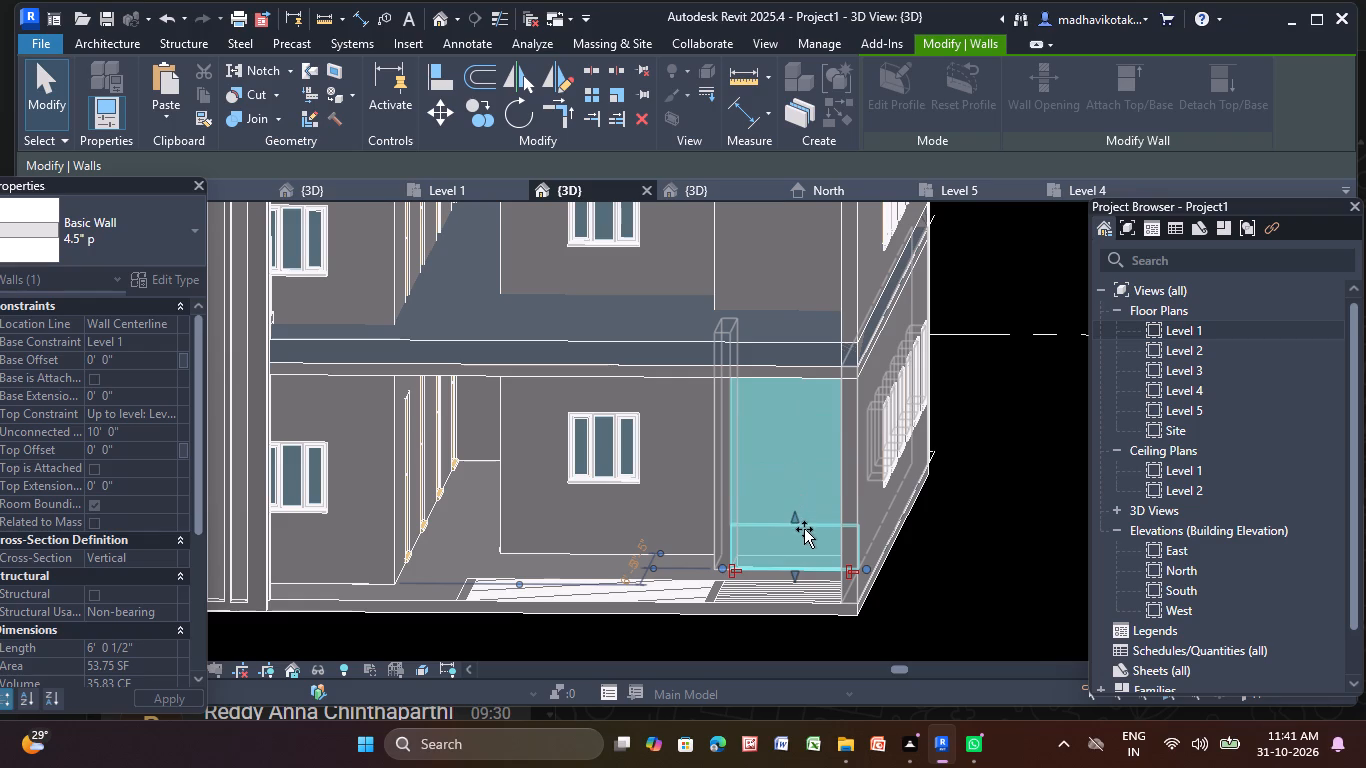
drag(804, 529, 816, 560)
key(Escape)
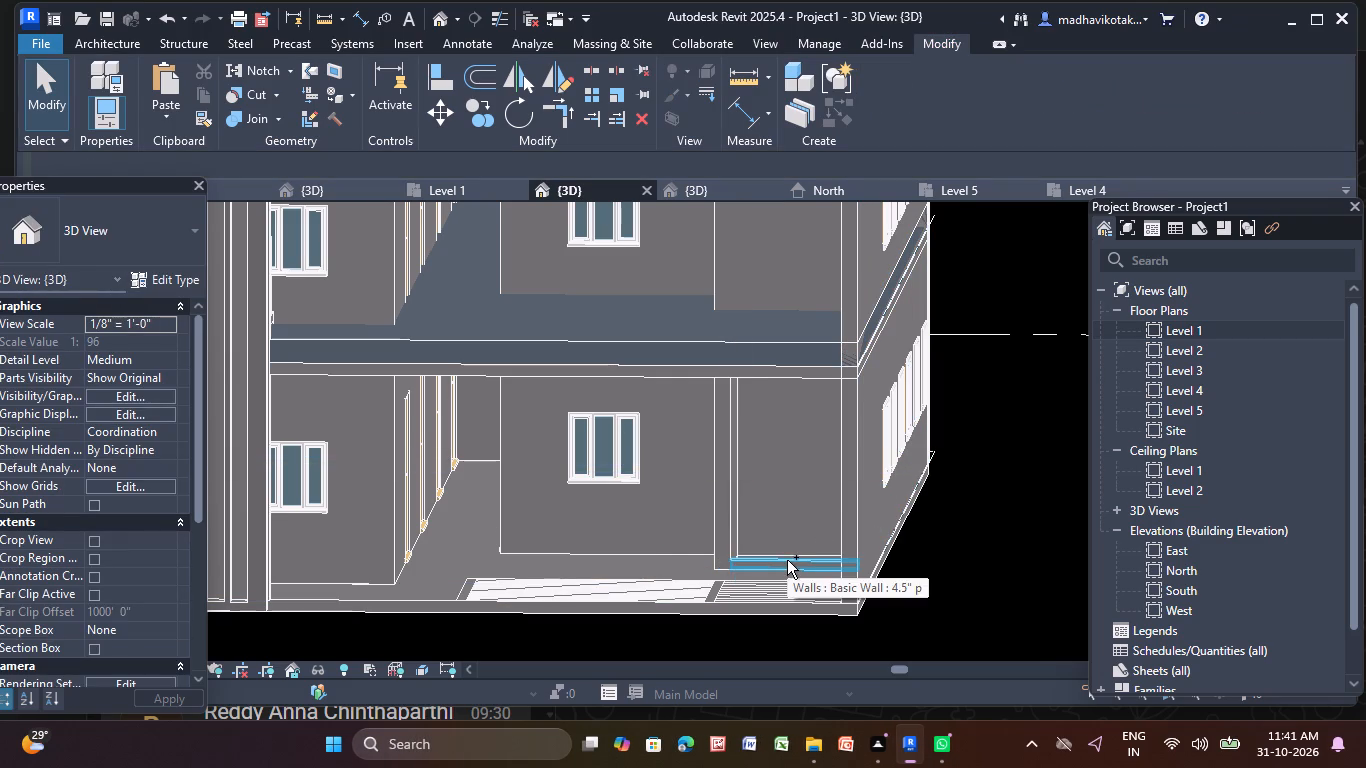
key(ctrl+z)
Examine the ground-floor walls, staircase side and open corner area around the building's front in 3D.
scroll(773, 549, down, 6)
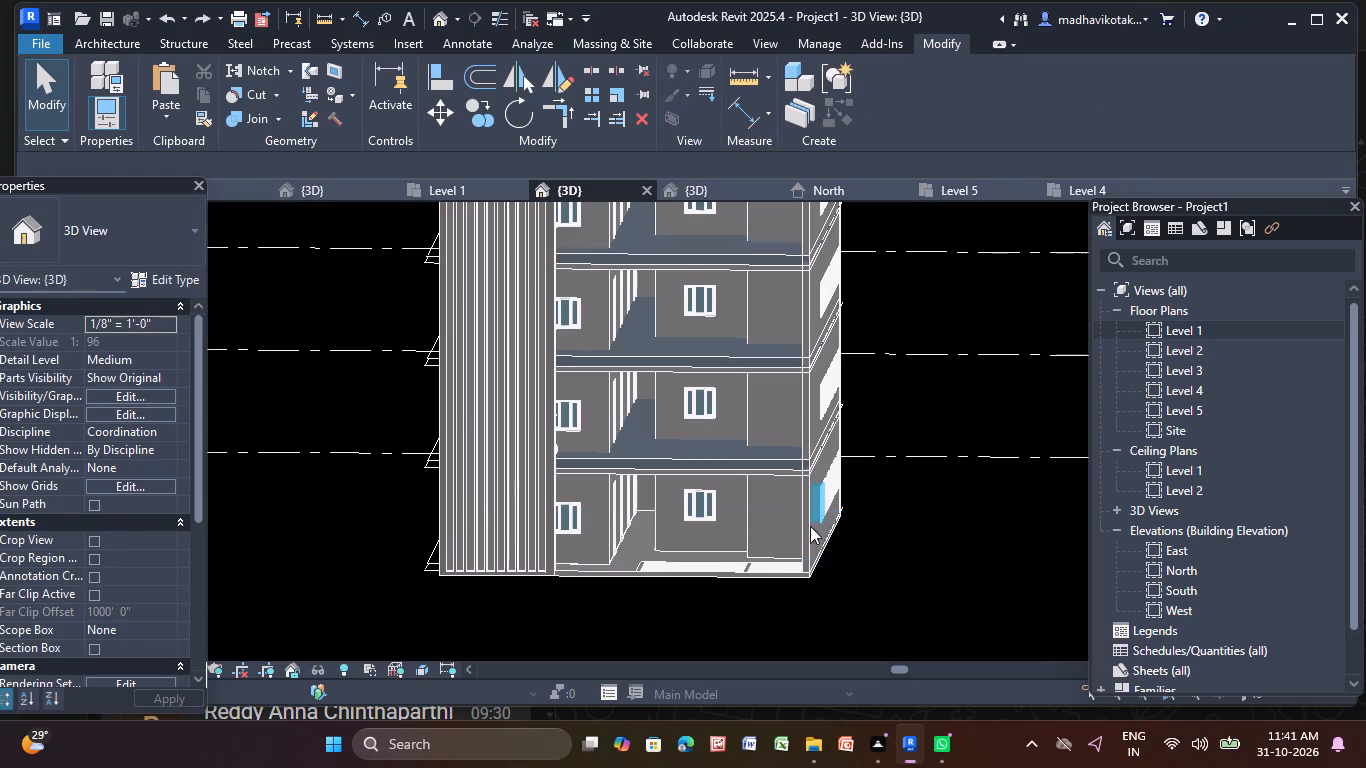
click(782, 514)
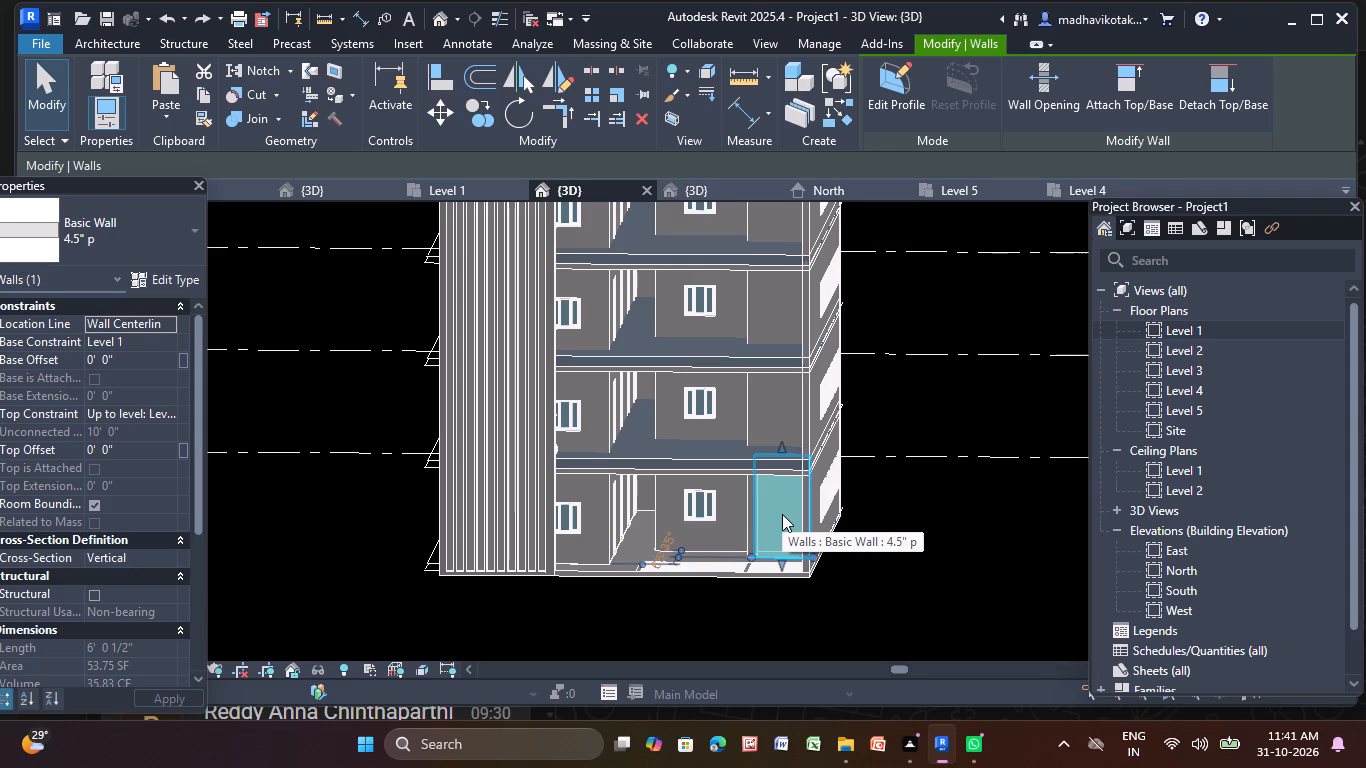
key(Escape)
key(Escape)
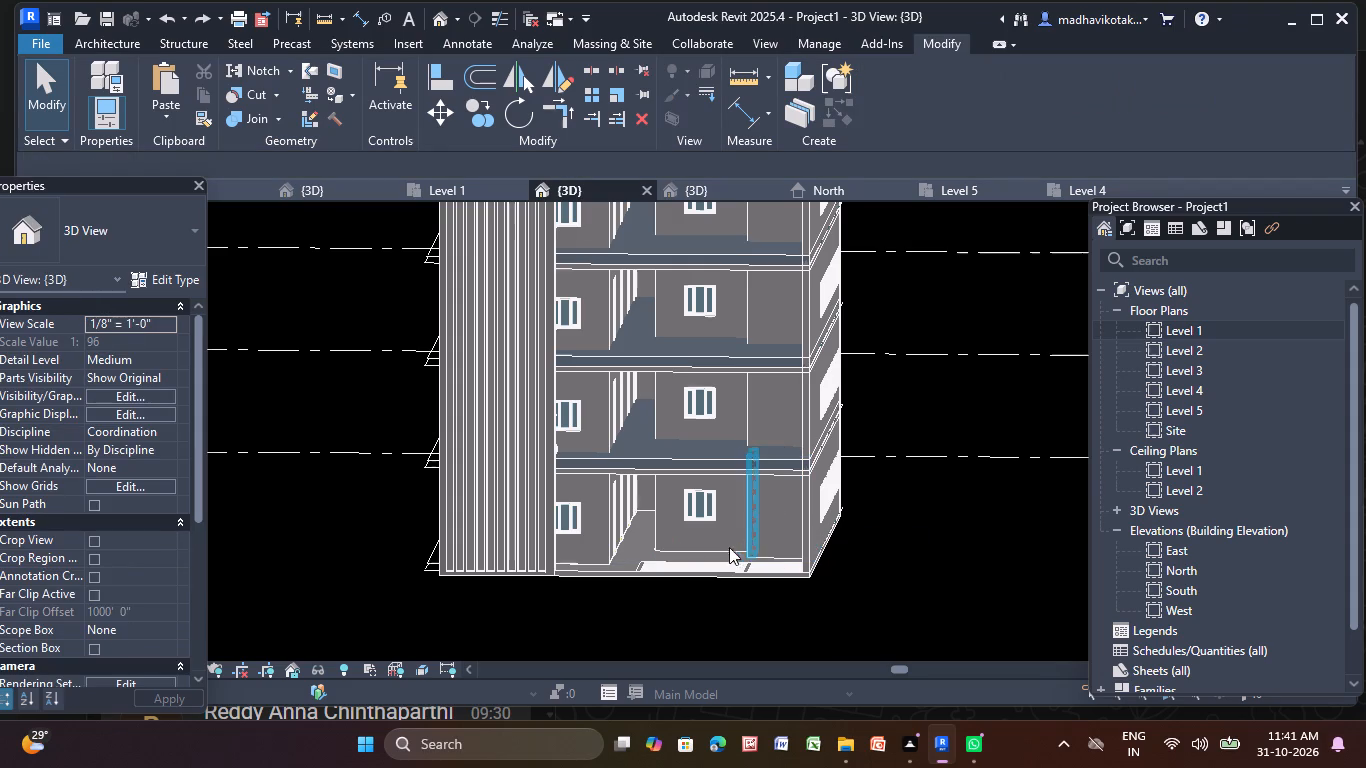
shift+middle_drag(624, 594, 503, 621)
scroll(544, 569, up, 9)
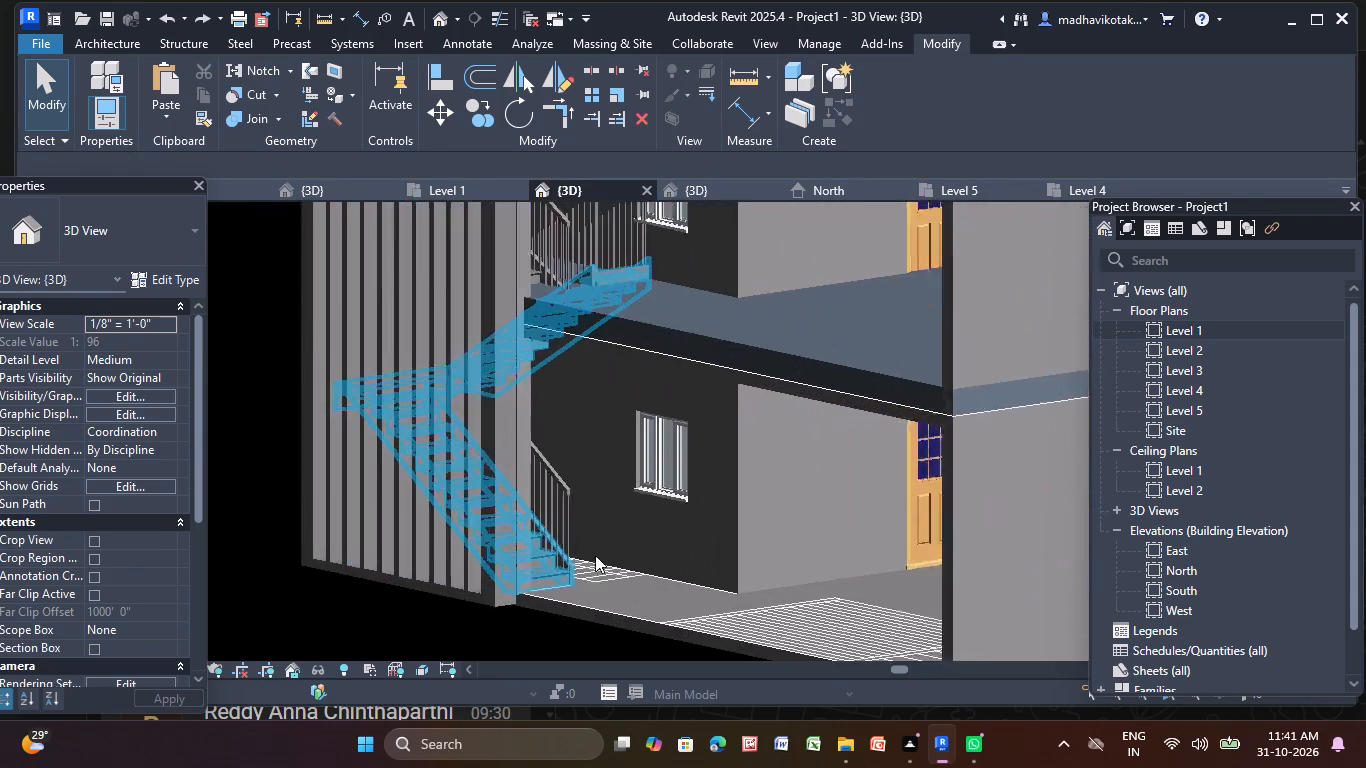
scroll(595, 555, up, 1)
shift+middle_drag(616, 539, 574, 584)
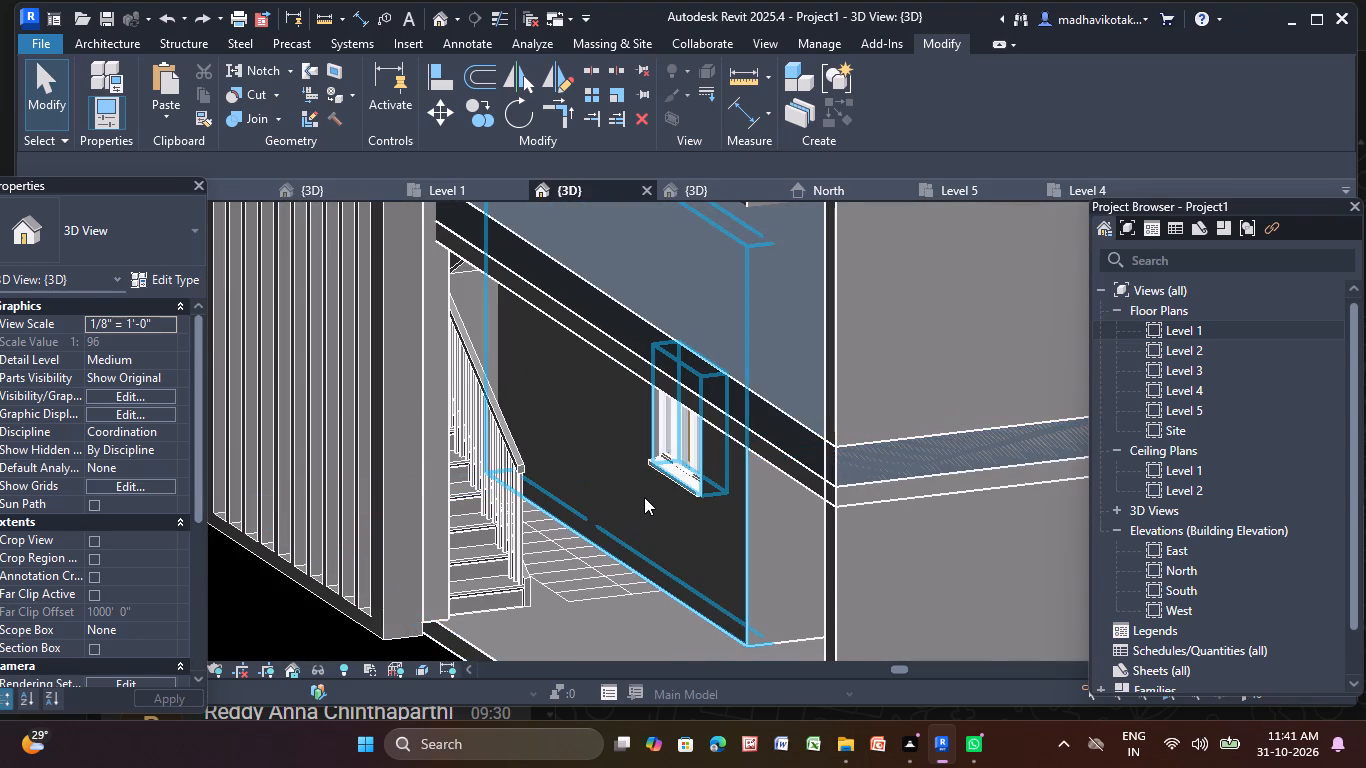
scroll(644, 497, down, 9)
shift+middle_drag(639, 571, 657, 578)
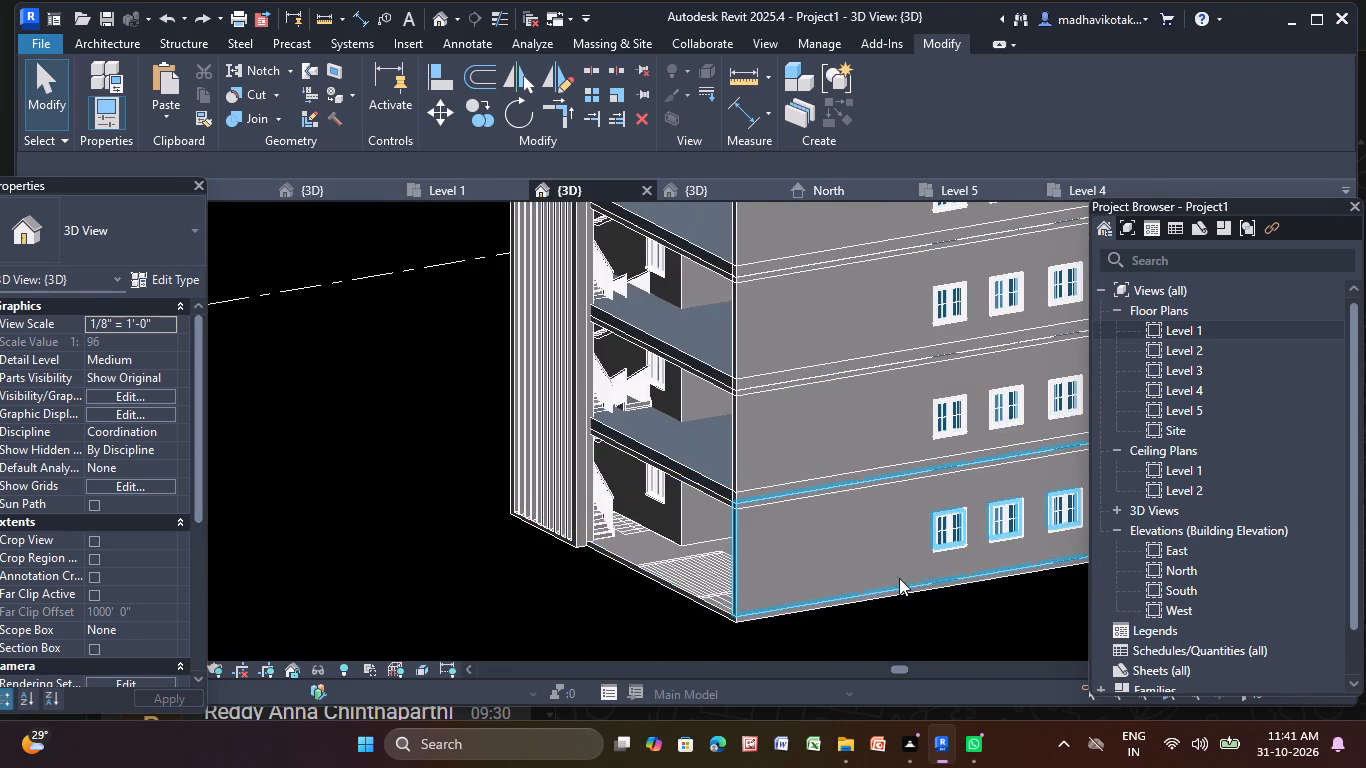
scroll(892, 587, up, 1)
shift+middle_click(892, 587)
click(881, 583)
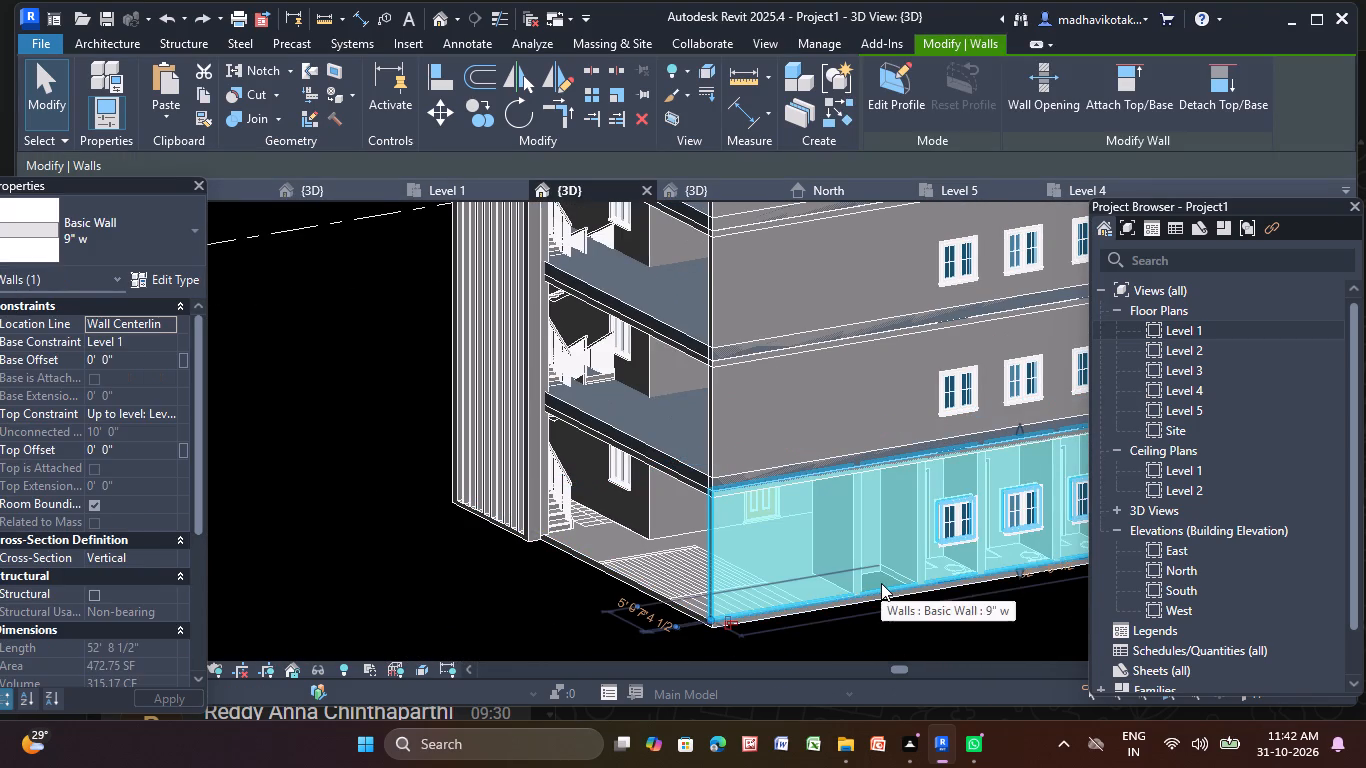
key(Escape)
key(Escape)
scroll(850, 607, down, 1)
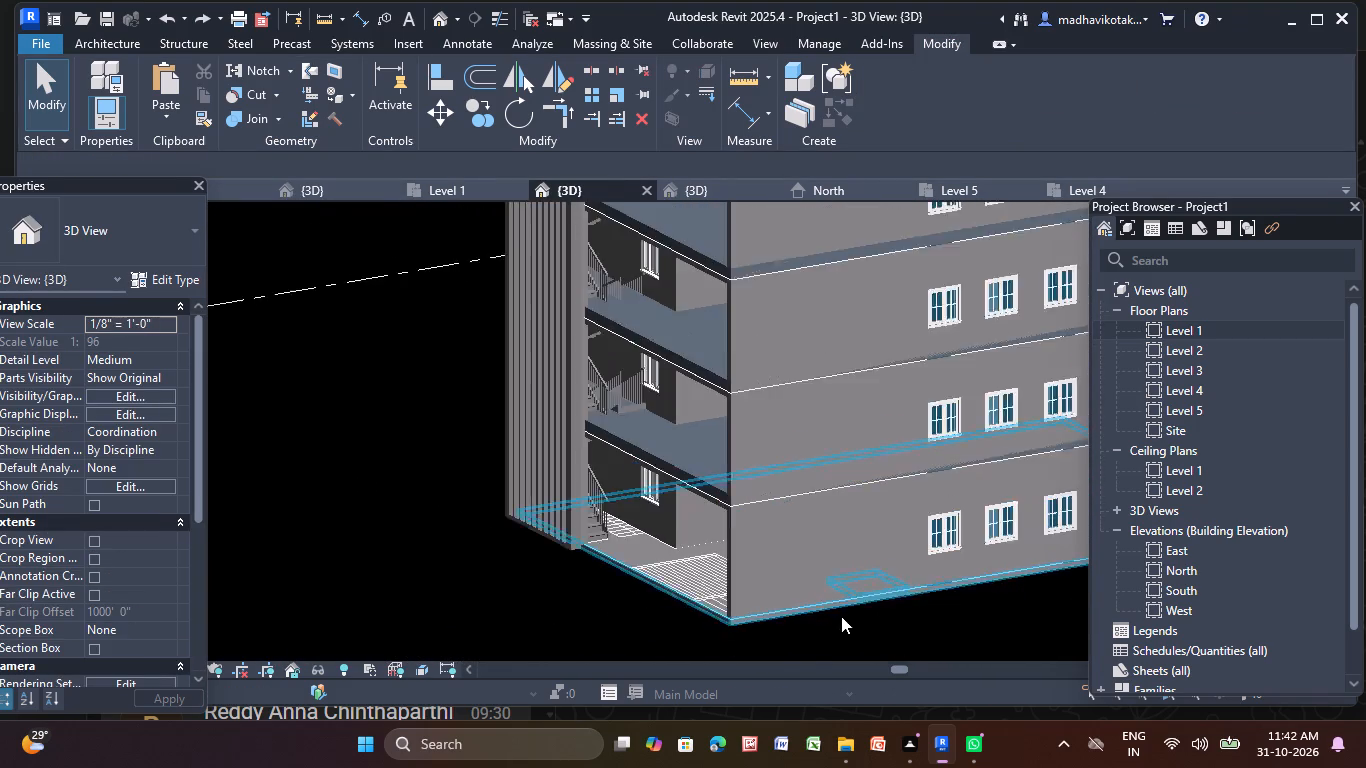
scroll(841, 616, down, 1)
shift+middle_drag(800, 656, 933, 618)
scroll(815, 529, up, 10)
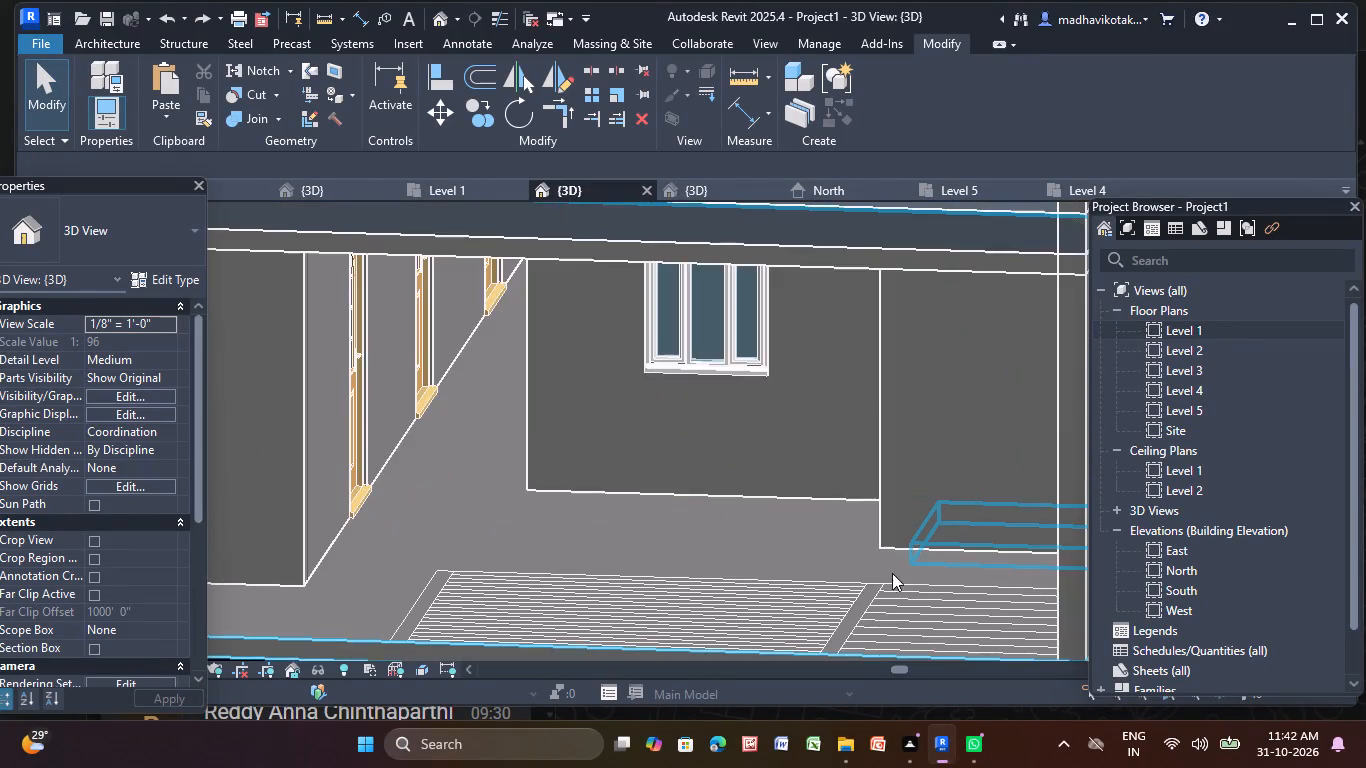
shift+middle_drag(844, 572, 879, 568)
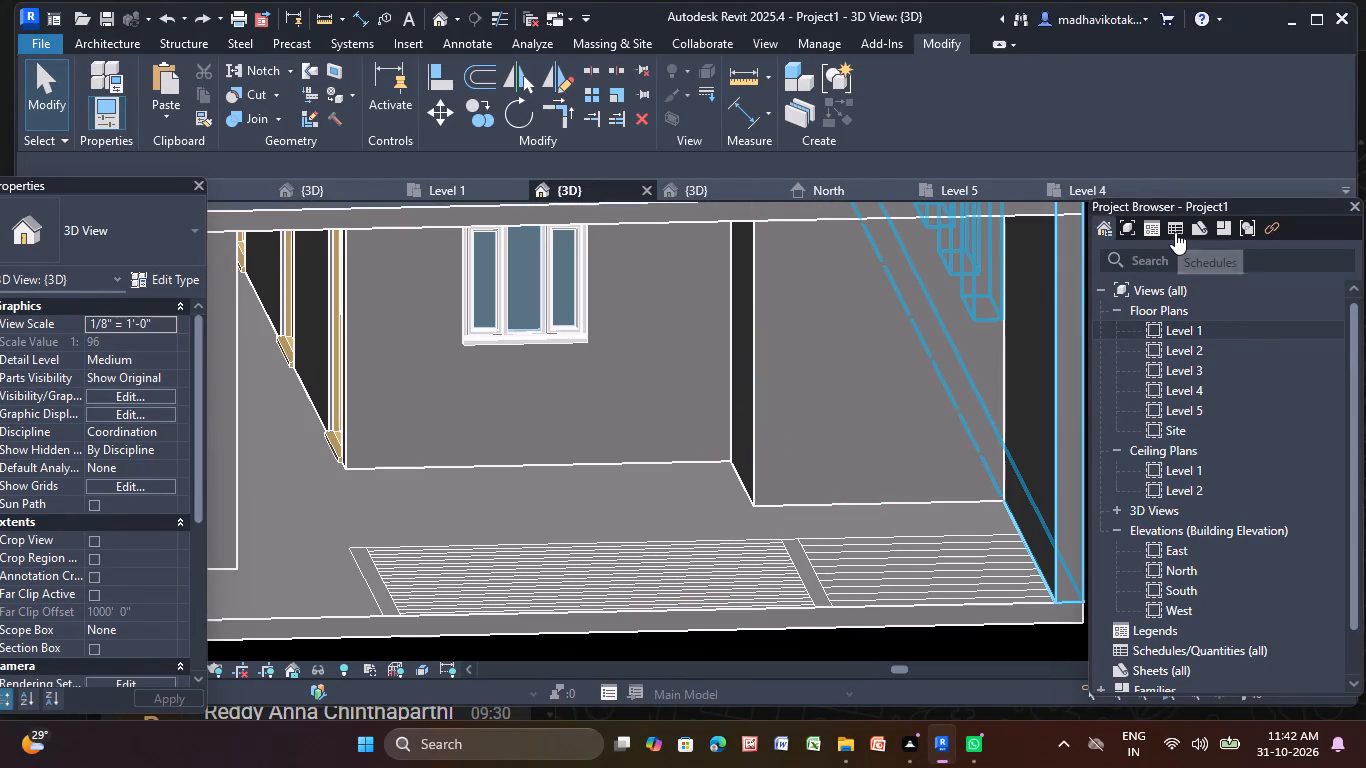
Open the Level 1 floor plan and start an in-place model in the Generic Models category with the default name.
double_click(1179, 333)
scroll(1005, 413, down, 2)
middle_drag(987, 427, 805, 405)
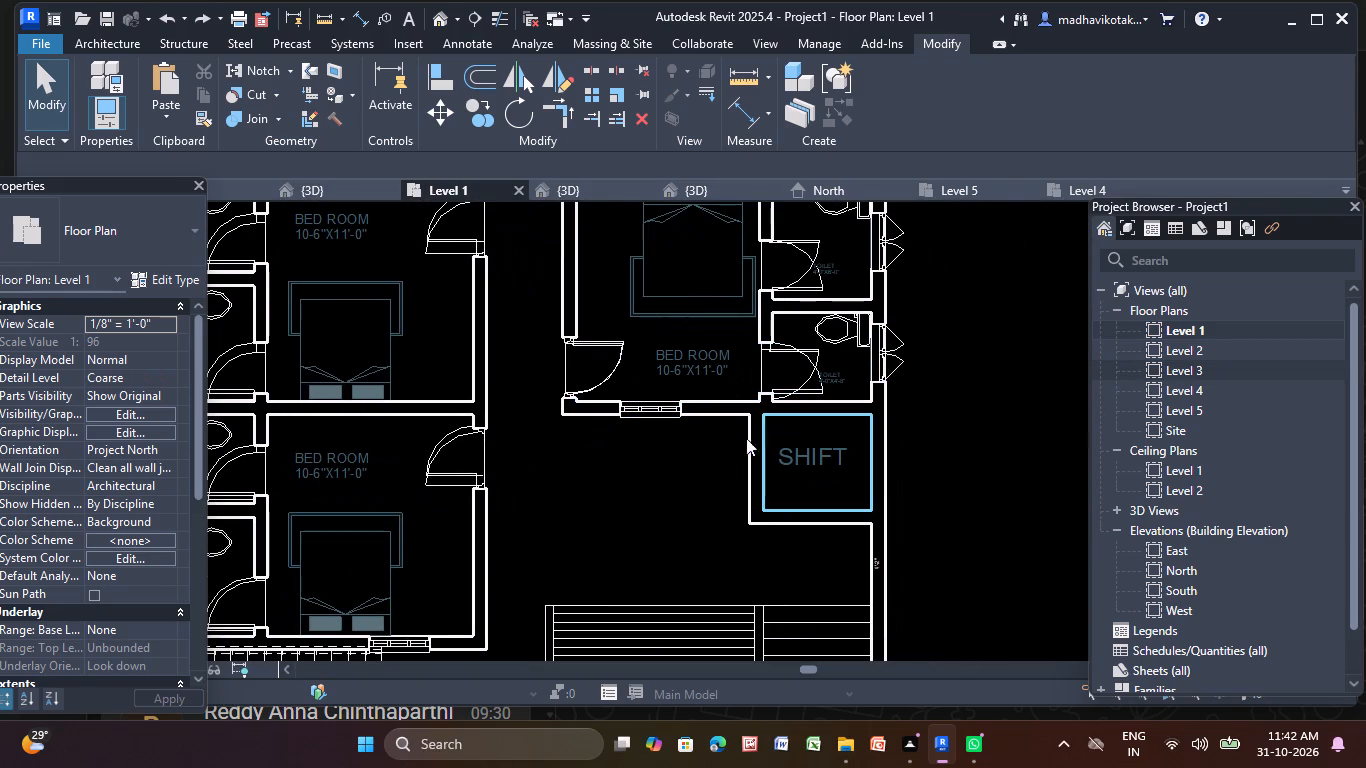
click(106, 44)
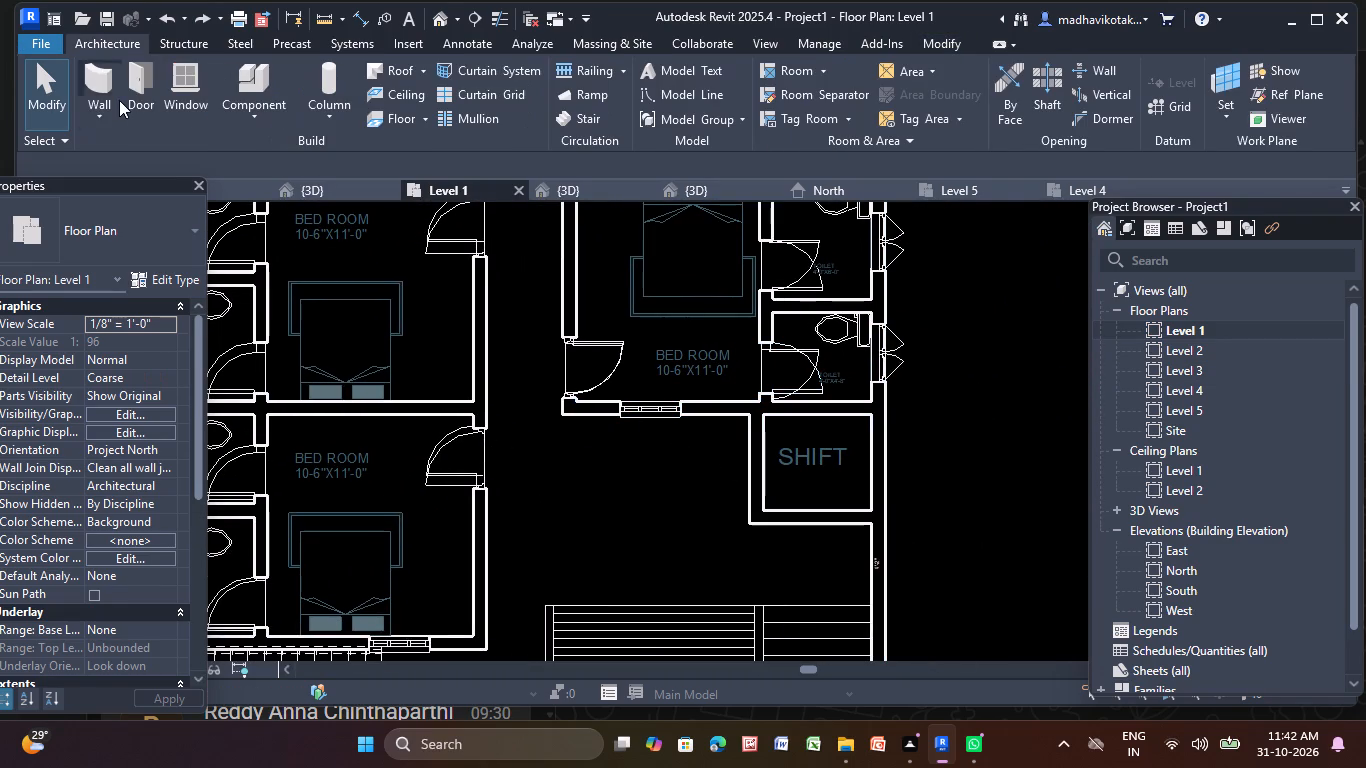
click(251, 120)
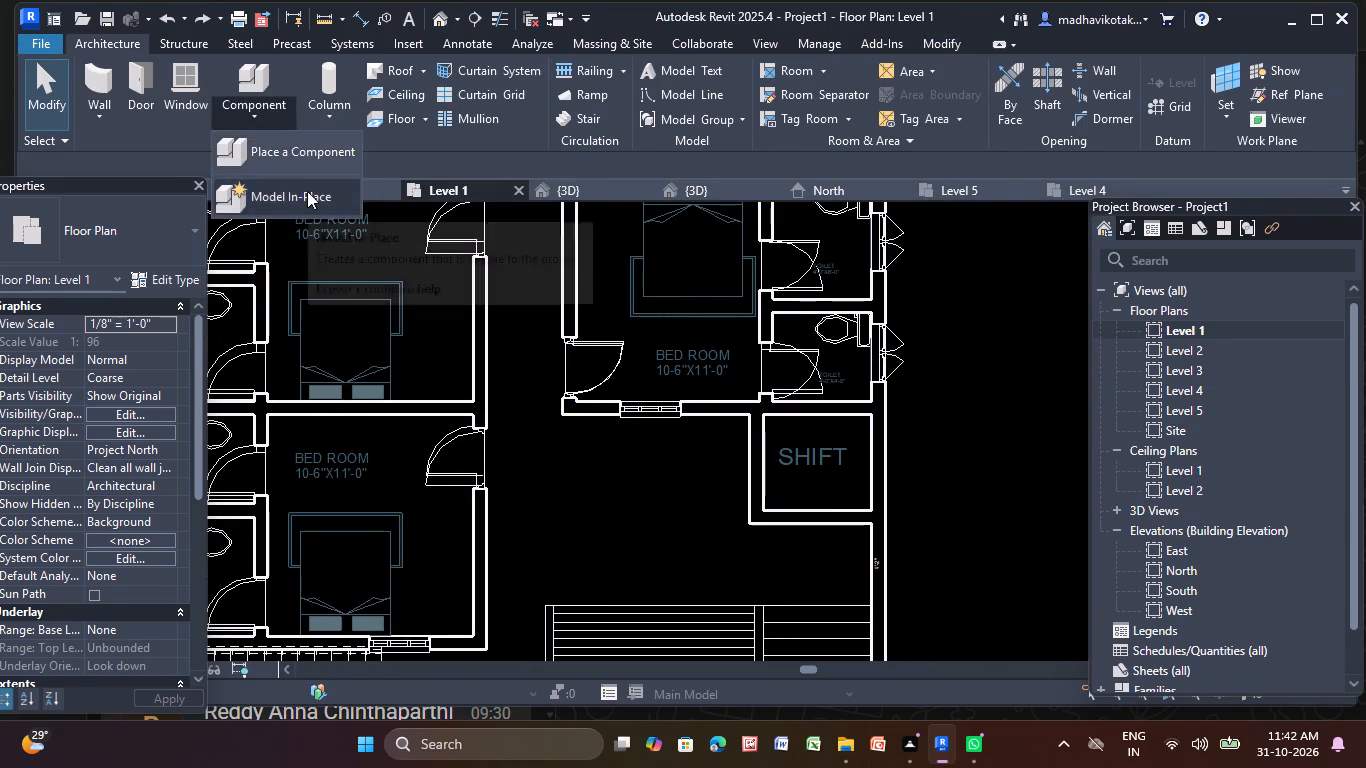
click(307, 191)
scroll(592, 285, down, 4)
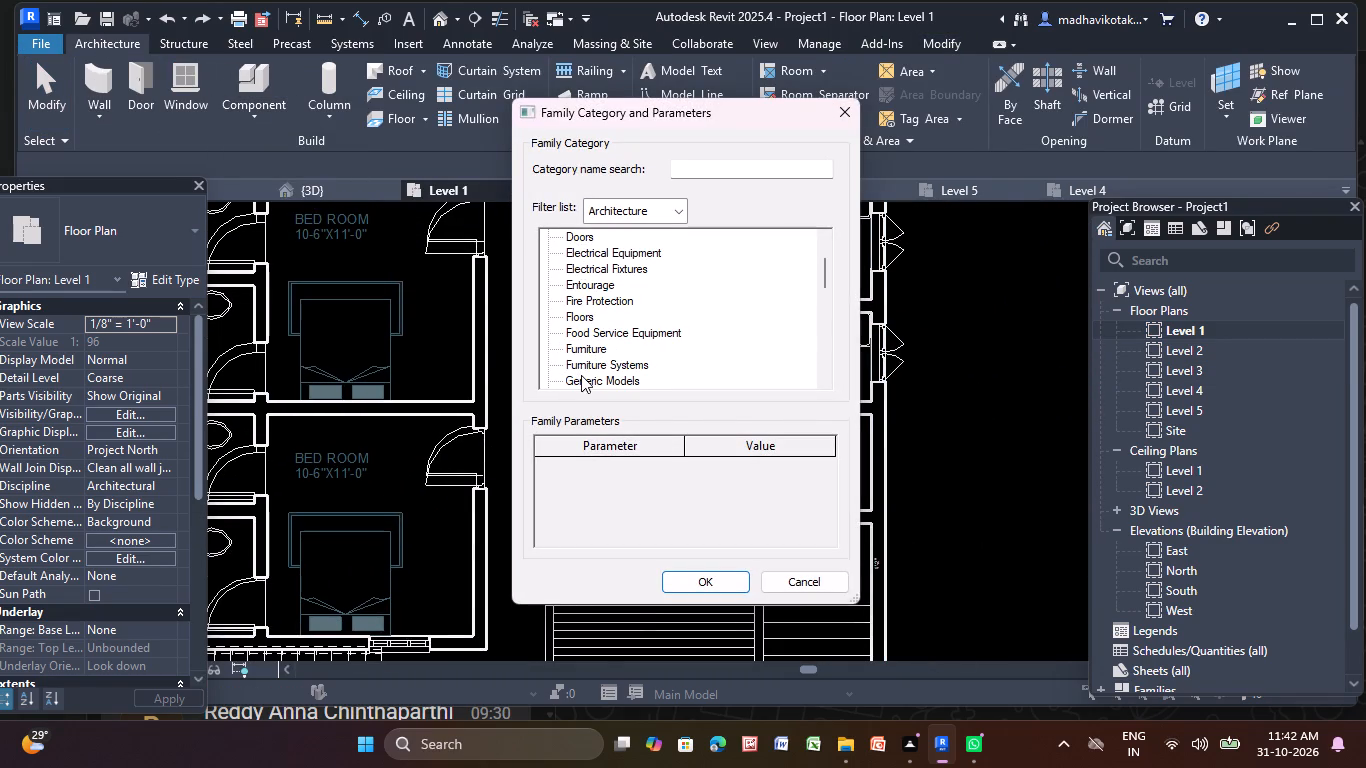
click(584, 383)
click(725, 577)
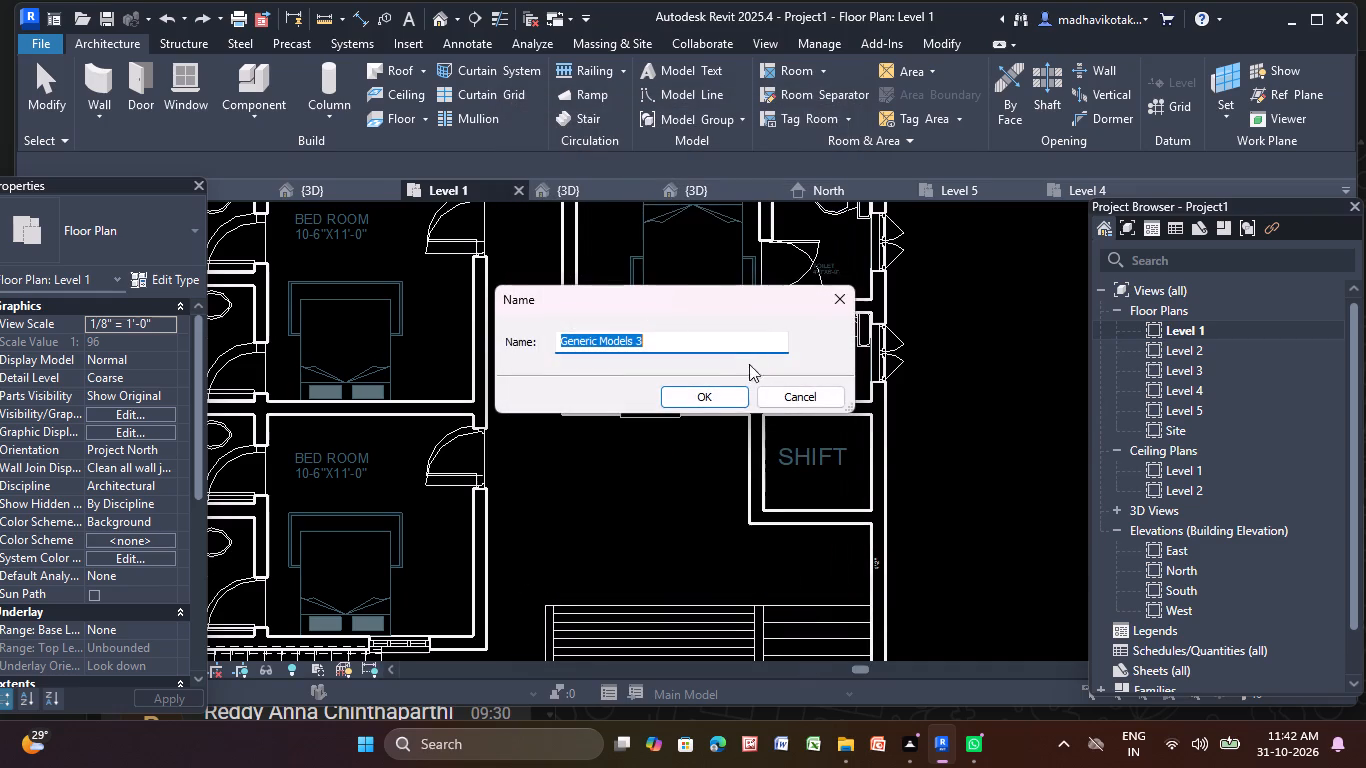
click(720, 395)
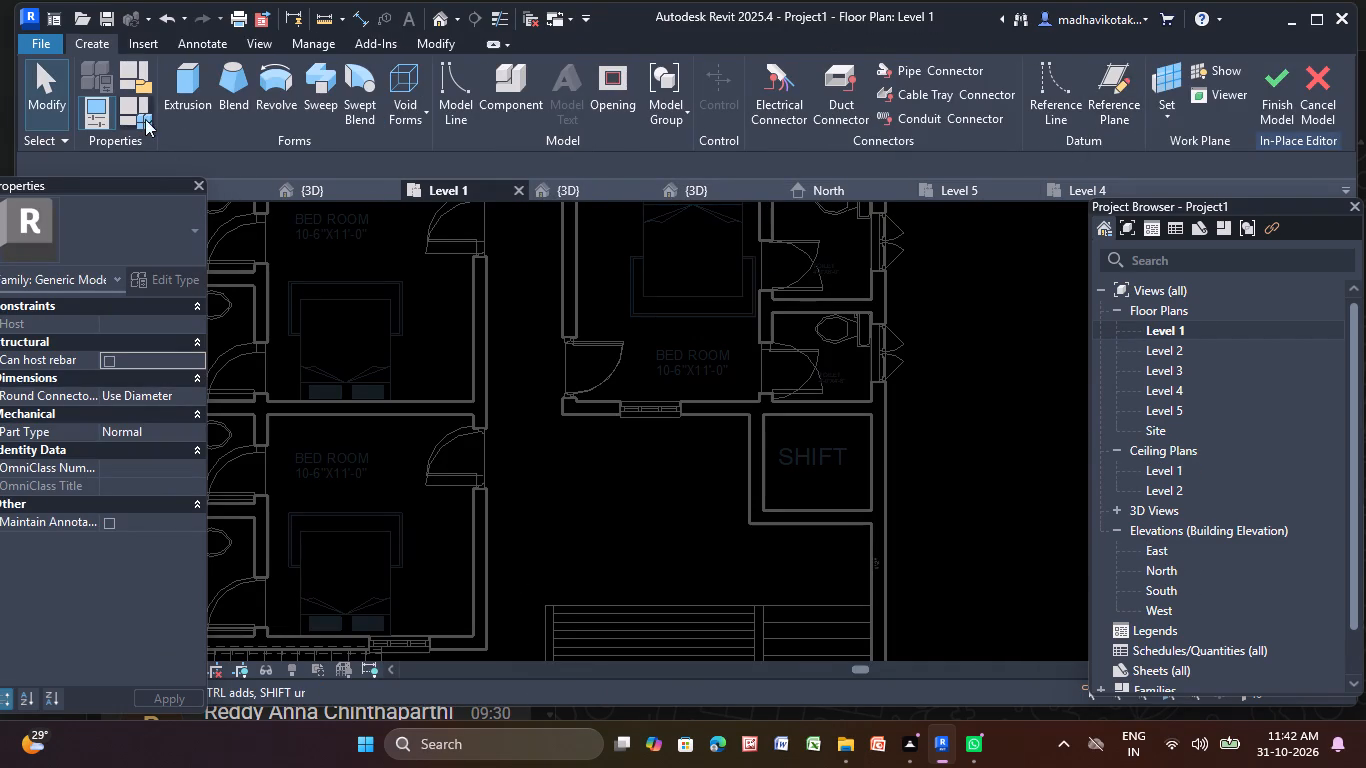
Start an Extrusion, pick the bedroom's window wall face beside the SHIFT room as its work plane, and open the North elevation.
click(189, 89)
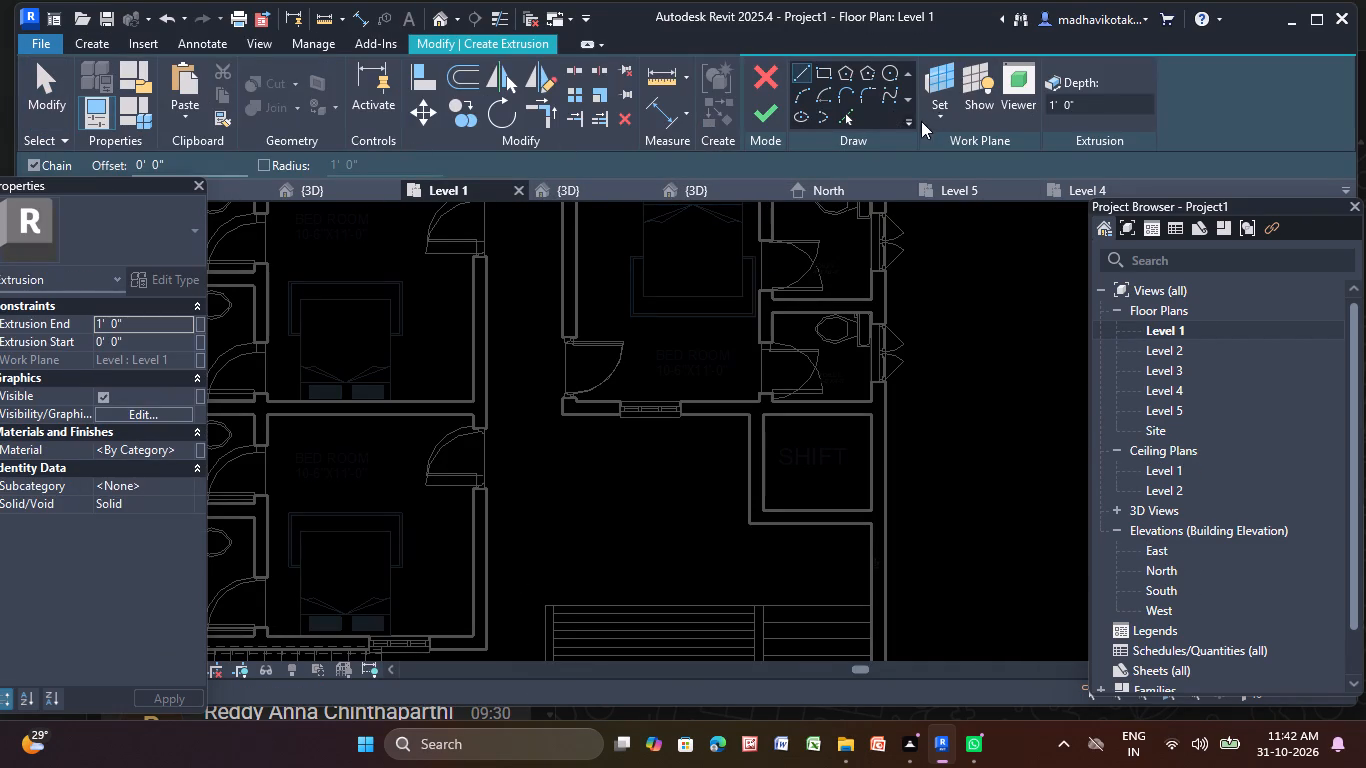
click(937, 120)
click(959, 199)
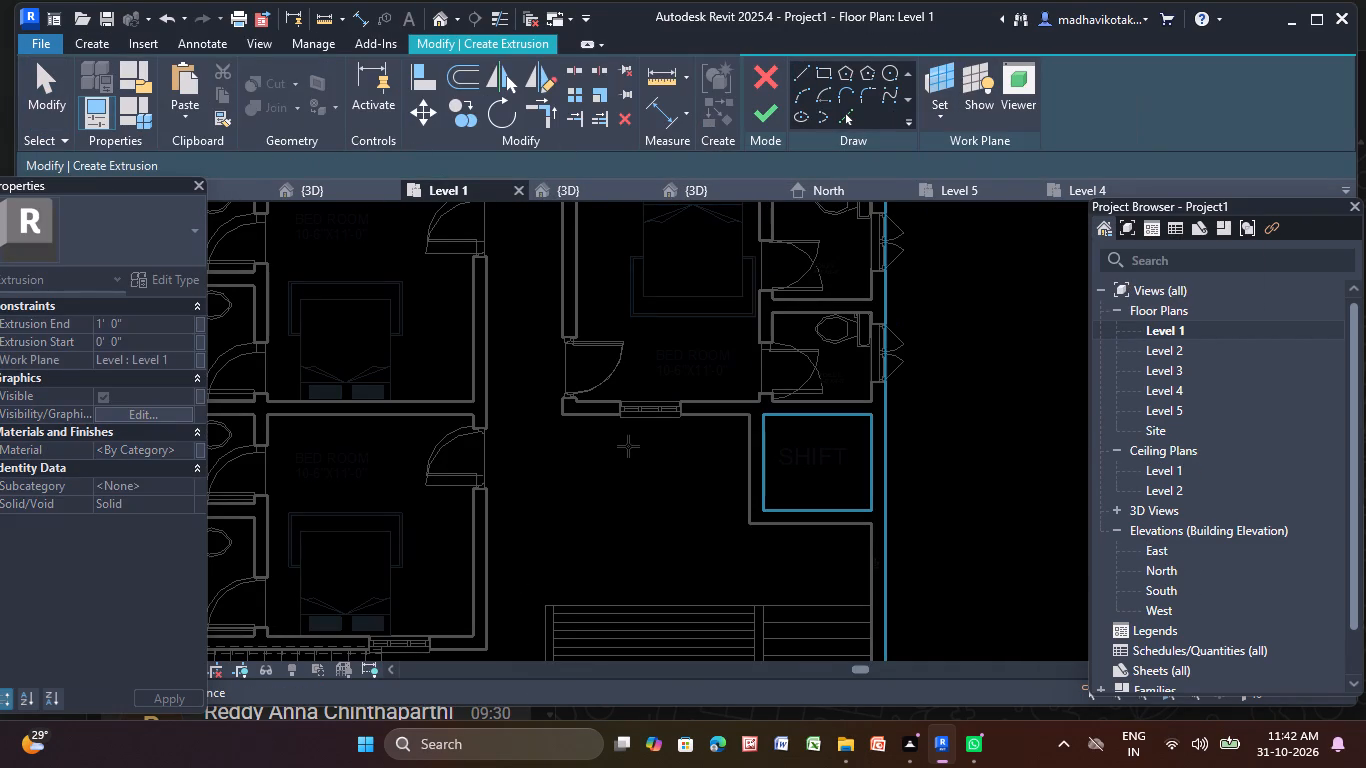
click(590, 416)
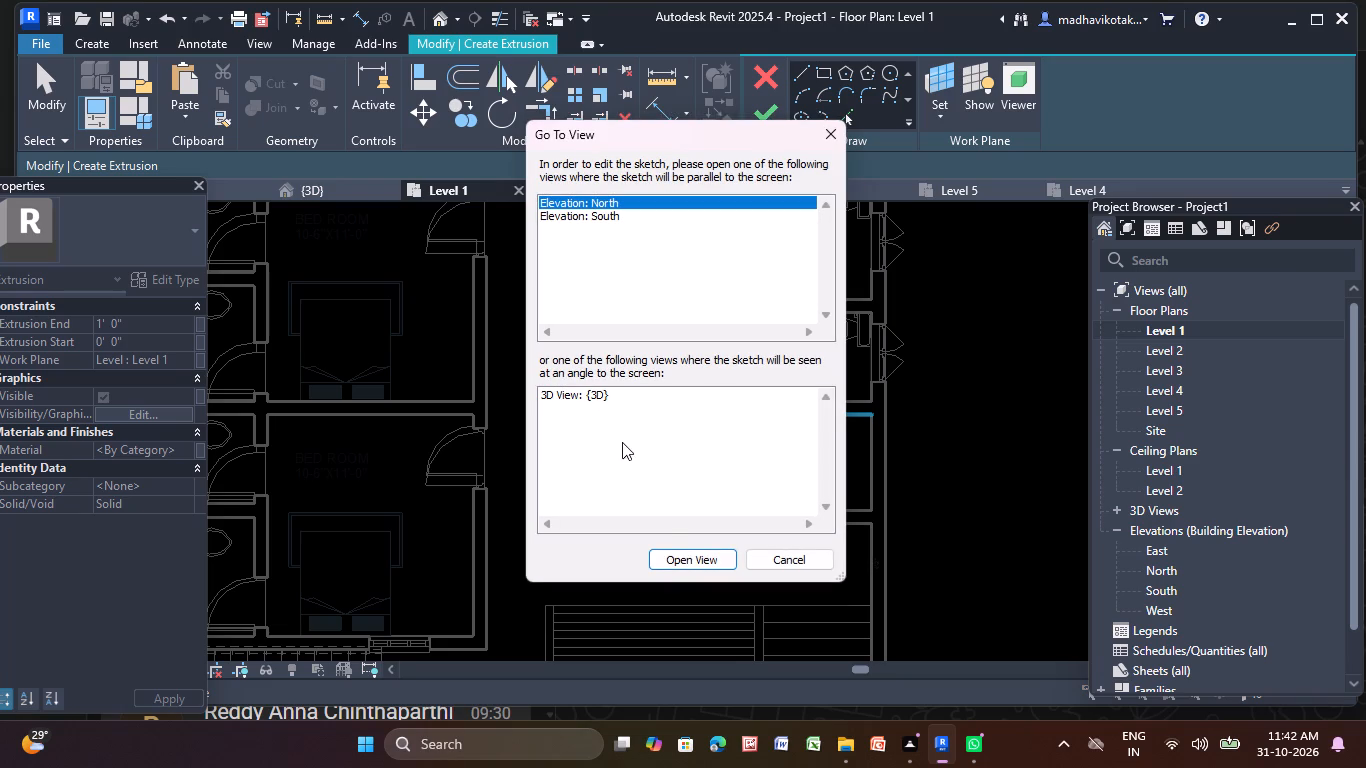
click(688, 557)
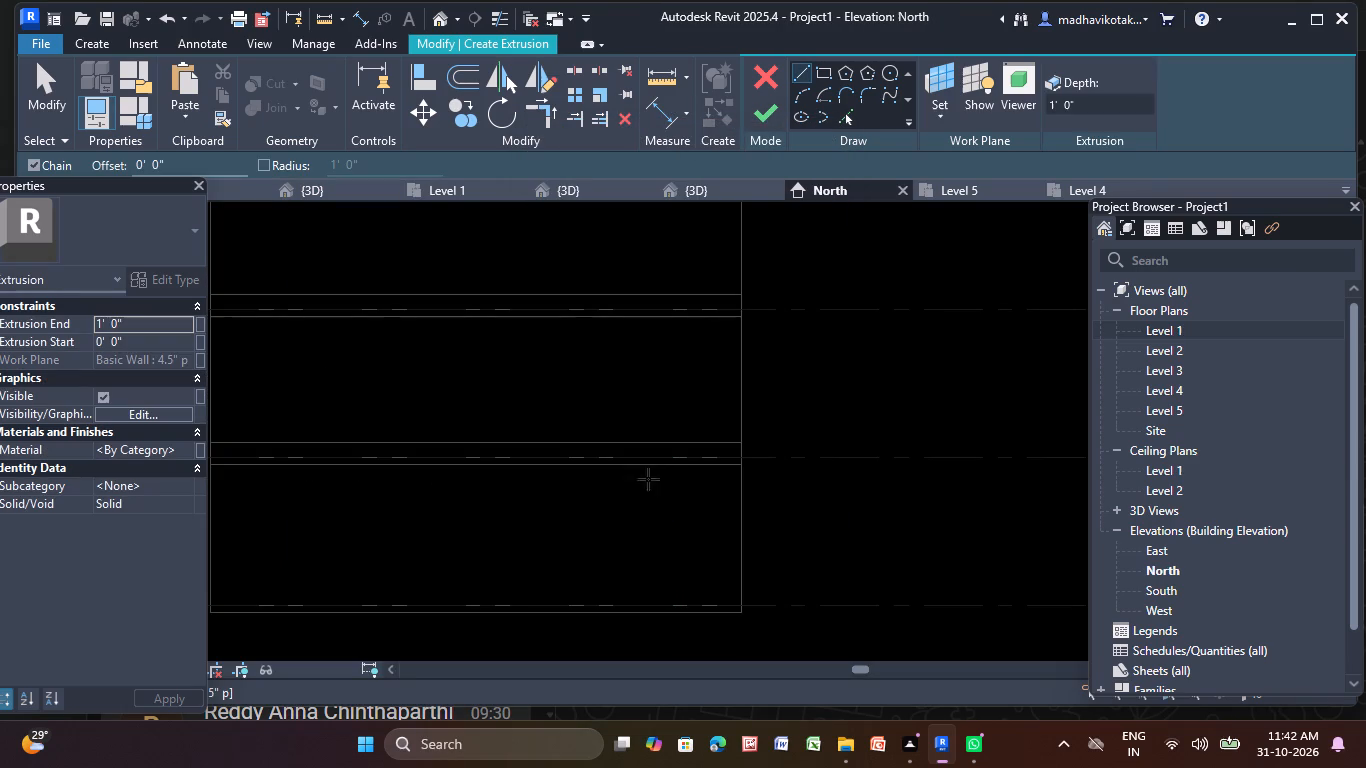
Sketch two separate rectangles side by side between Level 1 and Level 2, the first about 4'-11" wide and 2'-11" high.
click(827, 67)
middle_drag(576, 526, 763, 461)
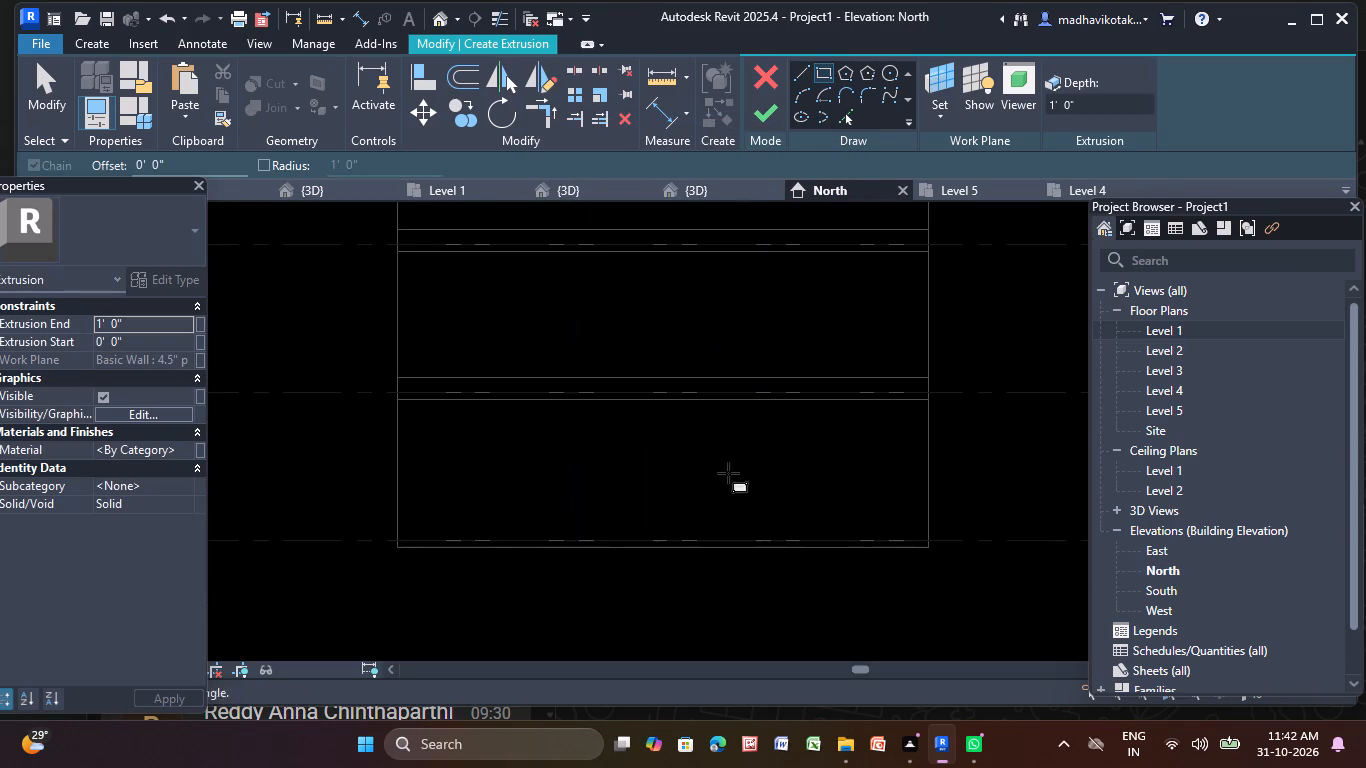
click(686, 443)
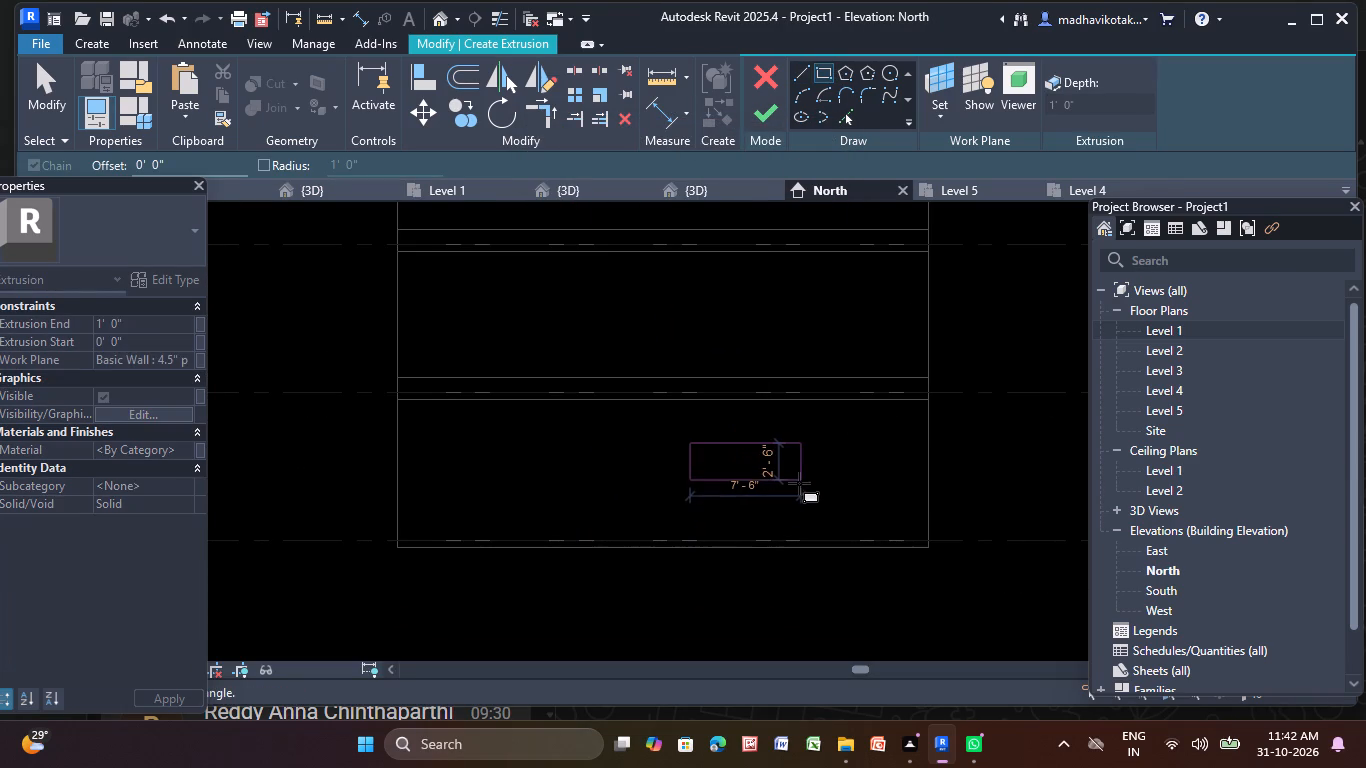
click(755, 486)
click(830, 67)
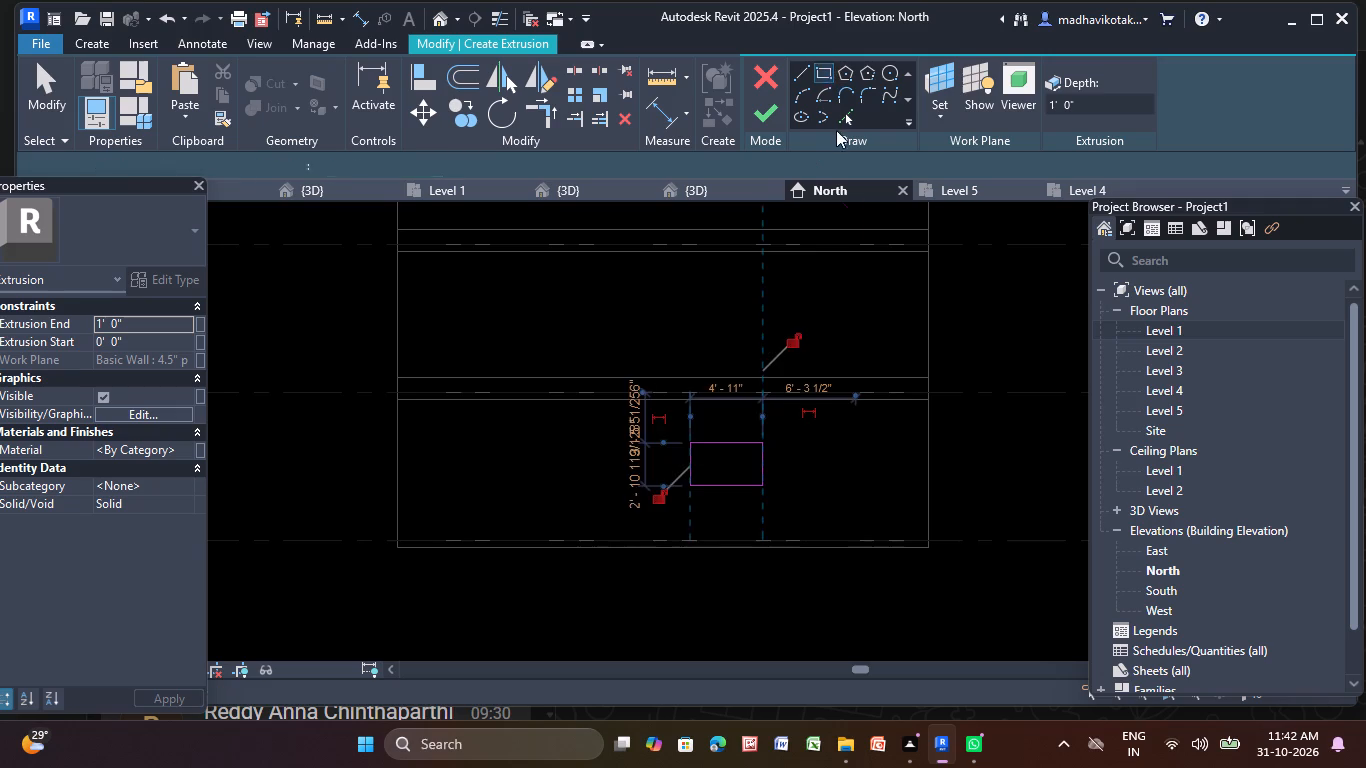
click(800, 444)
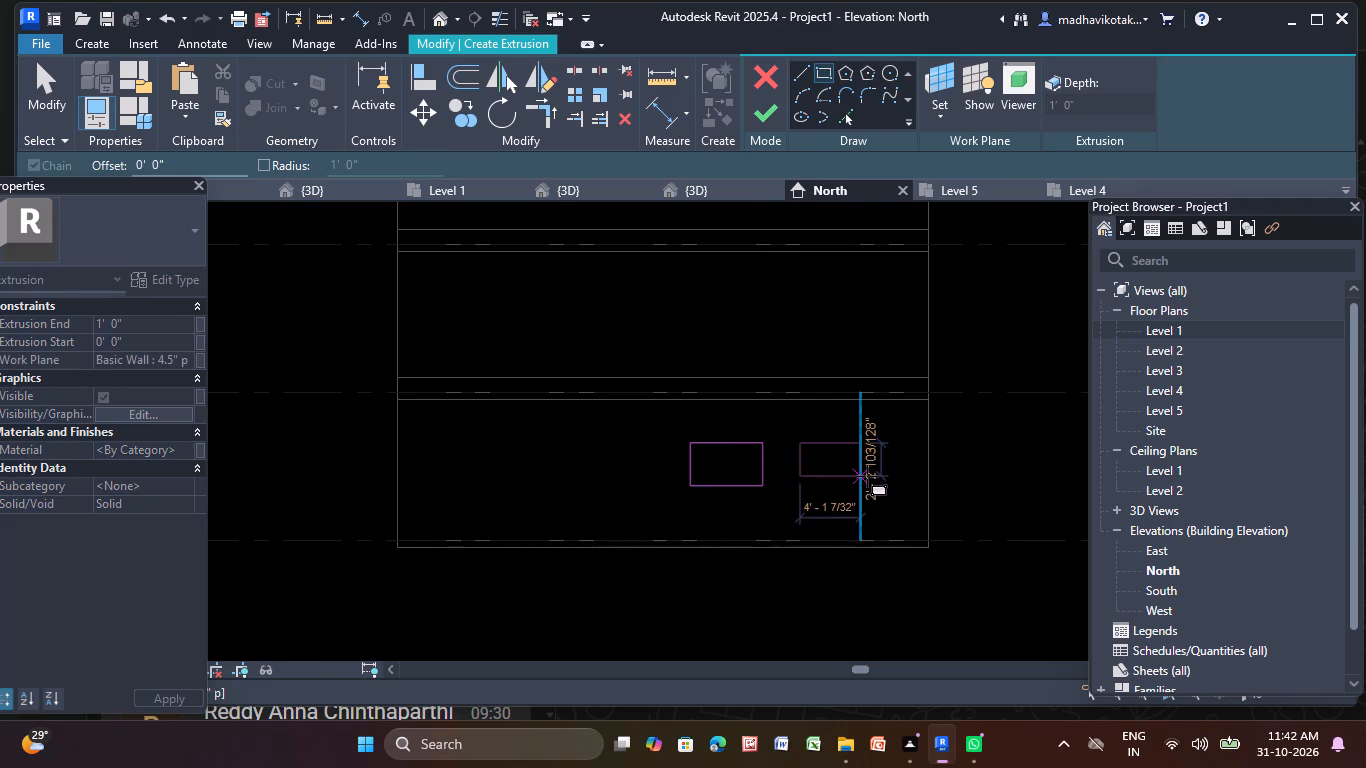
click(867, 476)
Finish the two-rectangle extrusion at 1'-0" depth, finish the in-place model, and open the 3D view.
click(763, 116)
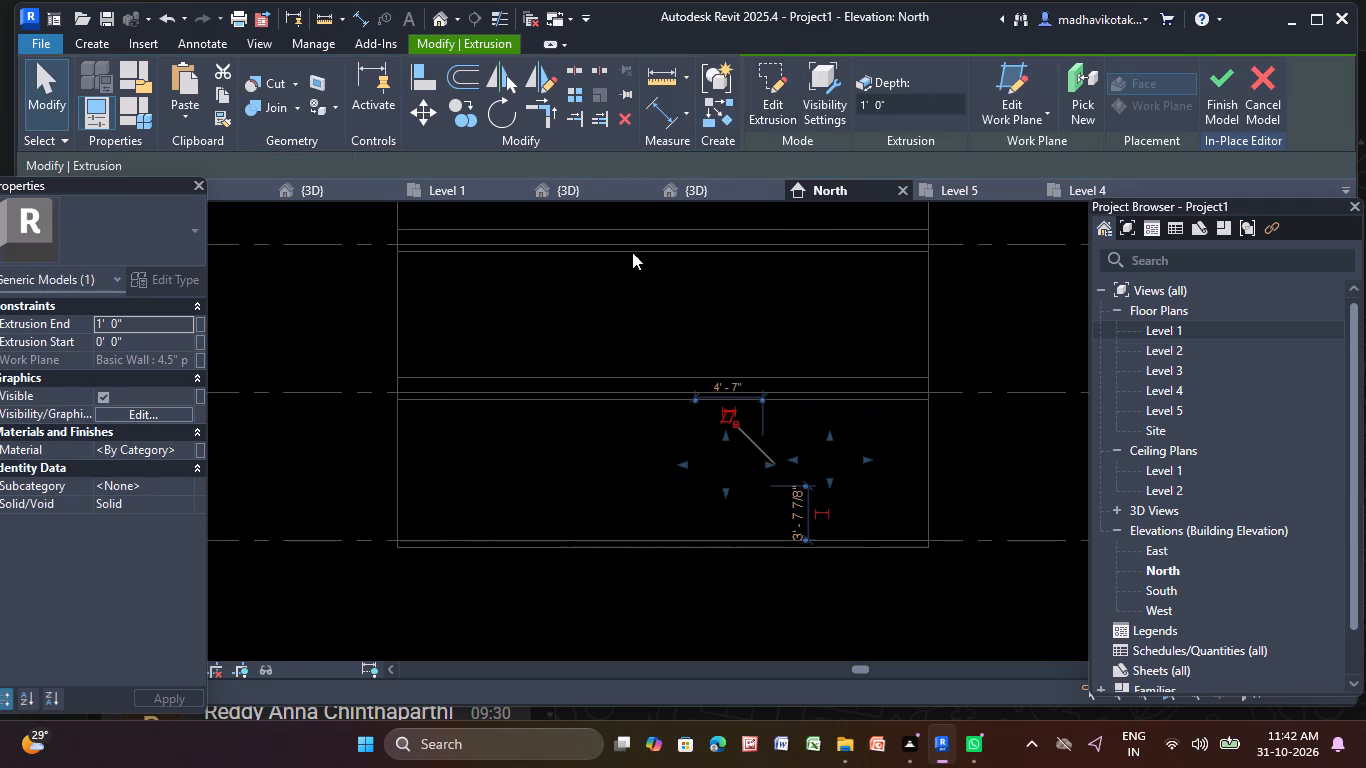
click(1230, 80)
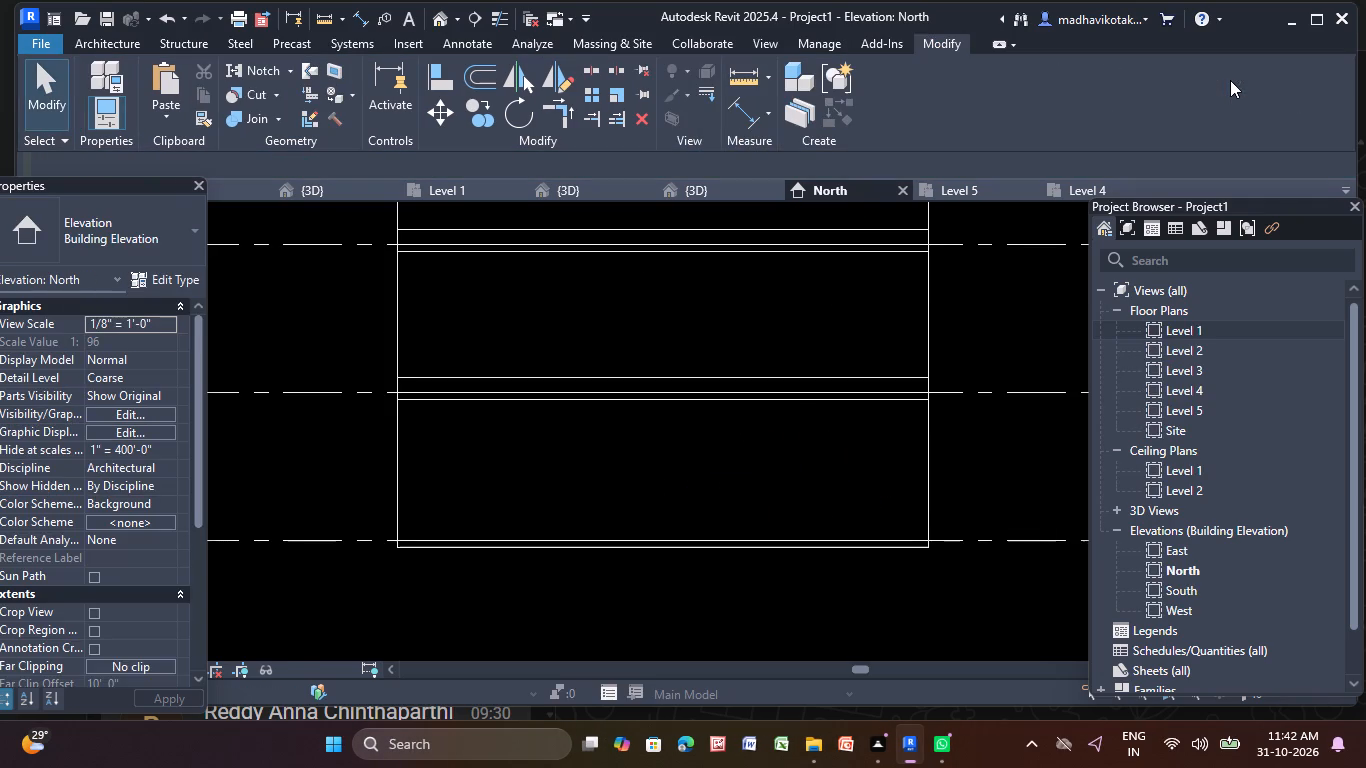
scroll(491, 492, down, 3)
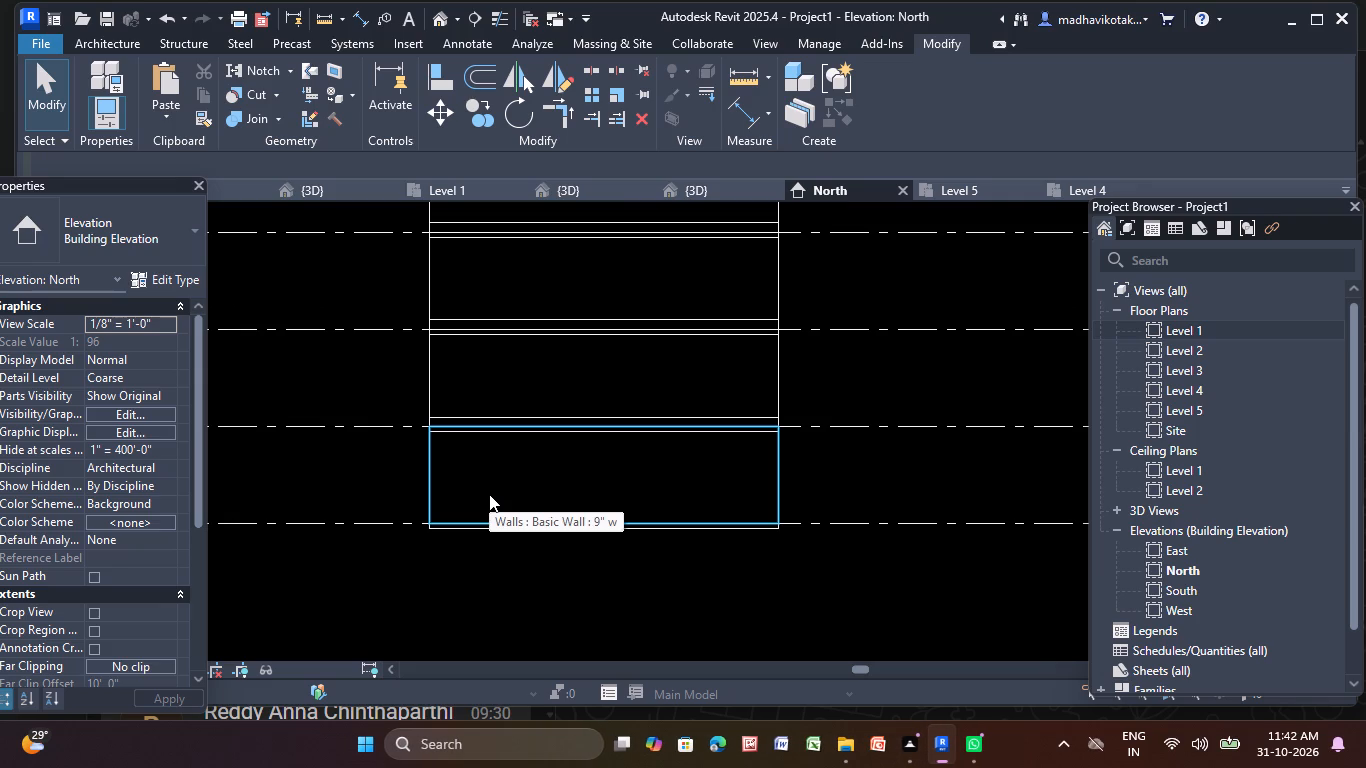
middle_drag(489, 494, 486, 524)
click(437, 15)
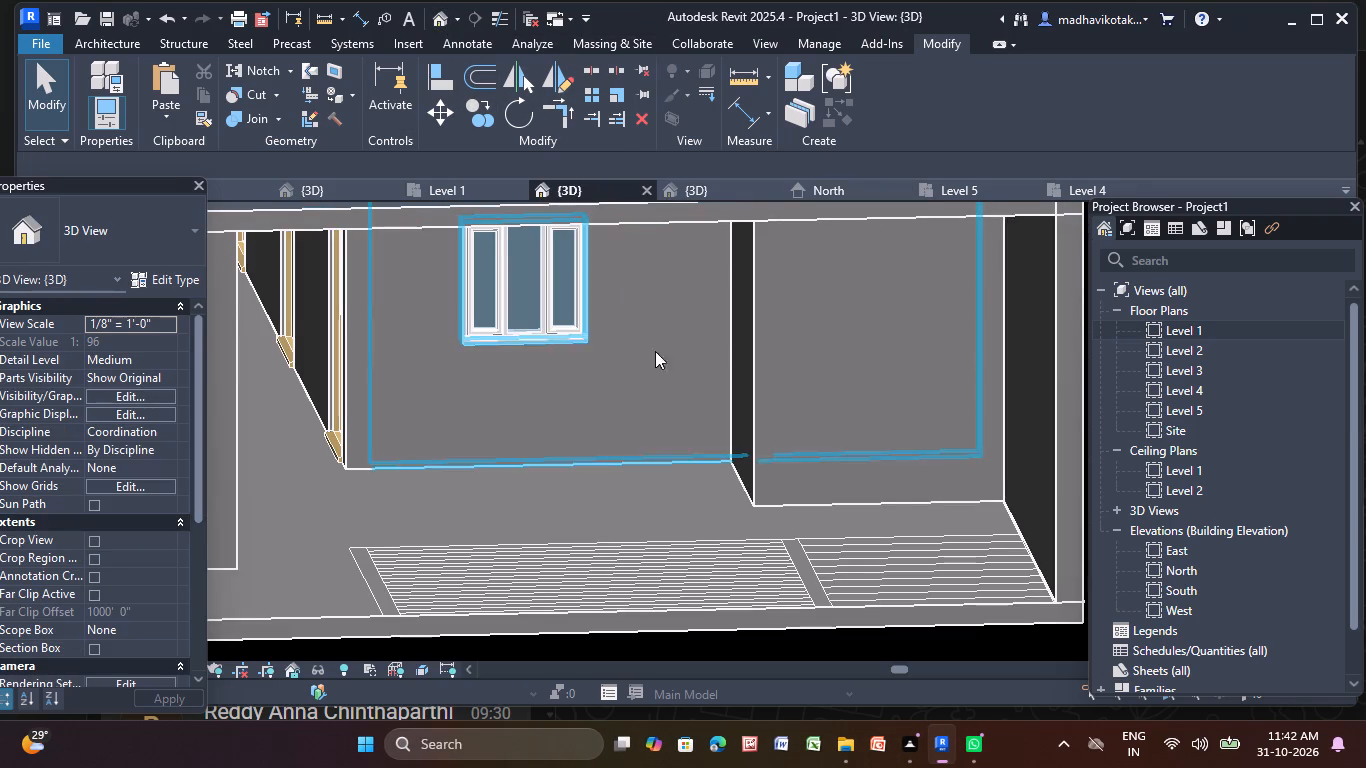
Examine the ground-floor bedroom window wall and the adjoining corner recess in 3D for the new extrusion.
scroll(668, 583, down, 2)
middle_drag(662, 580, 628, 521)
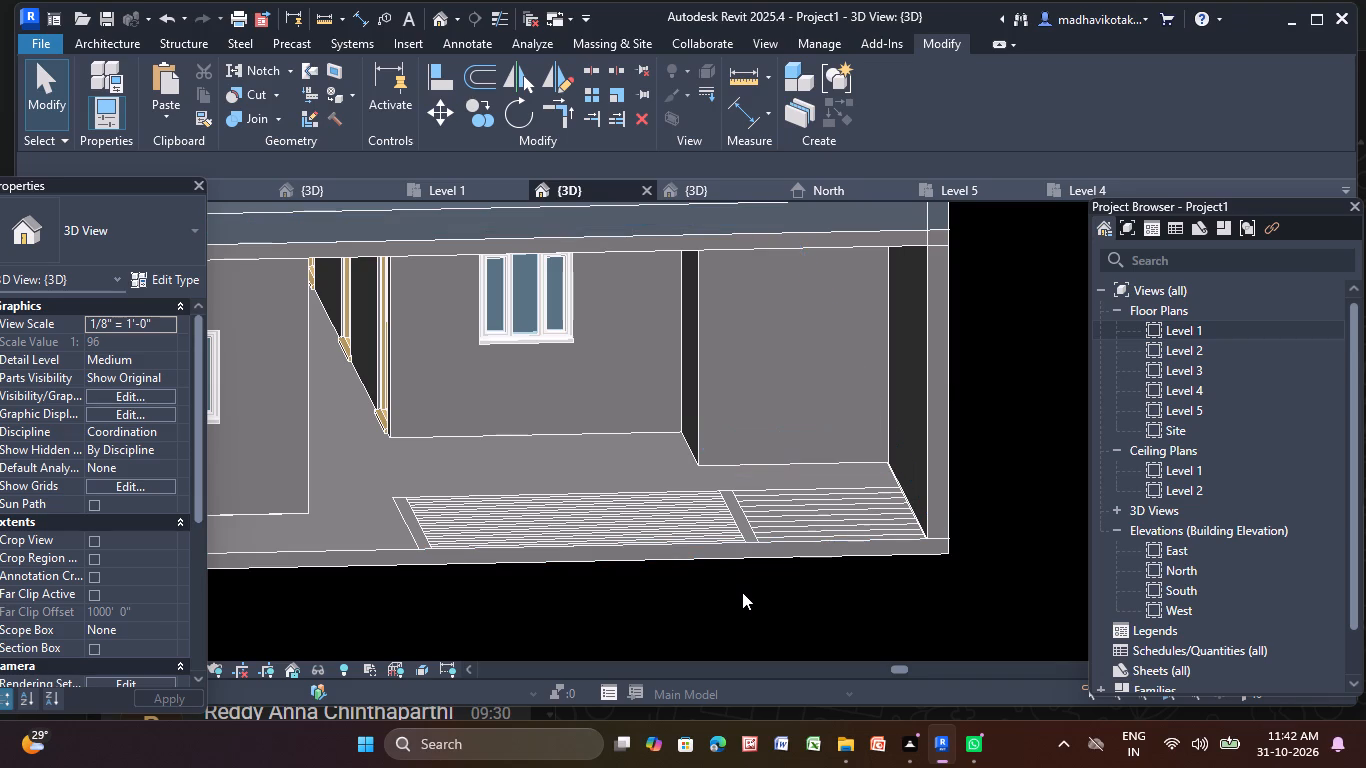
shift+scroll(745, 588, down, 1)
shift+middle_drag(749, 592, 614, 571)
scroll(614, 571, down, 3)
middle_drag(614, 571, 691, 499)
scroll(690, 499, up, 1)
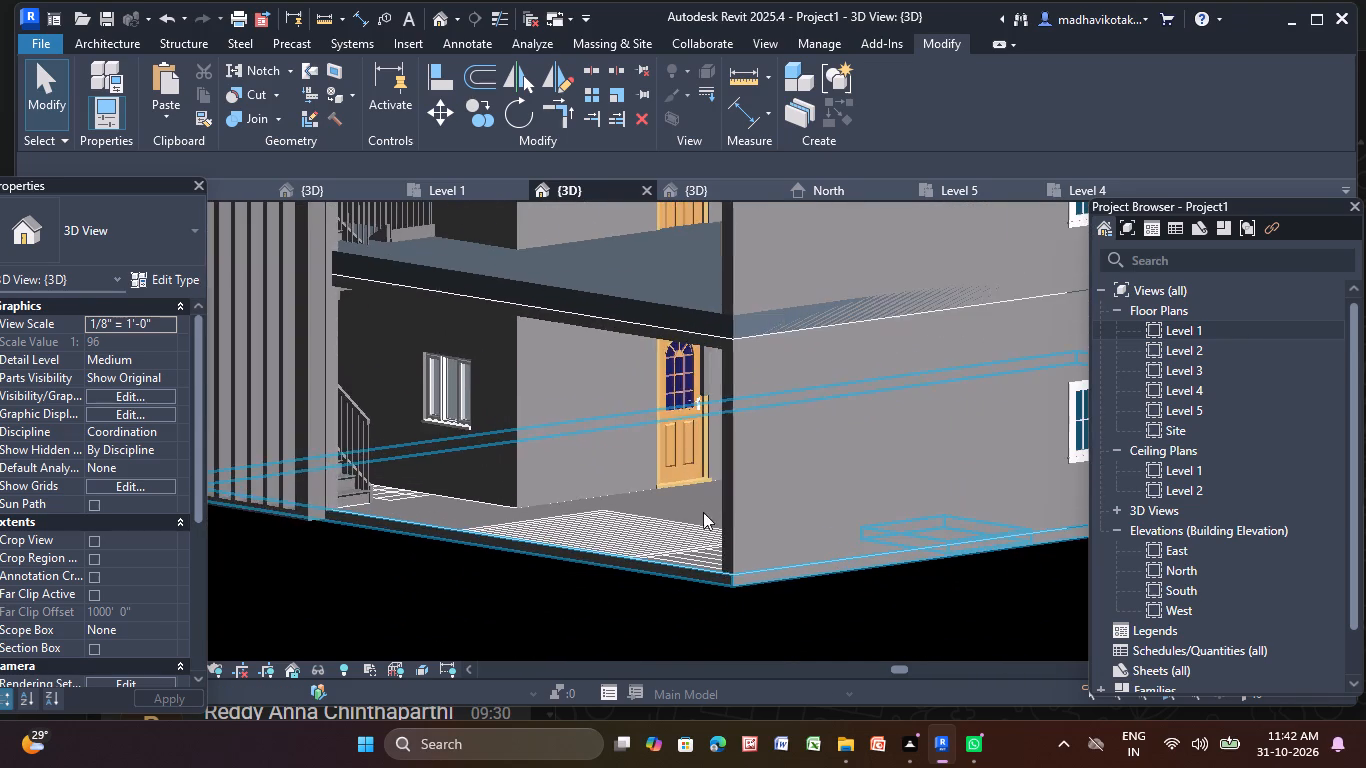
middle_drag(649, 535, 794, 568)
click(731, 450)
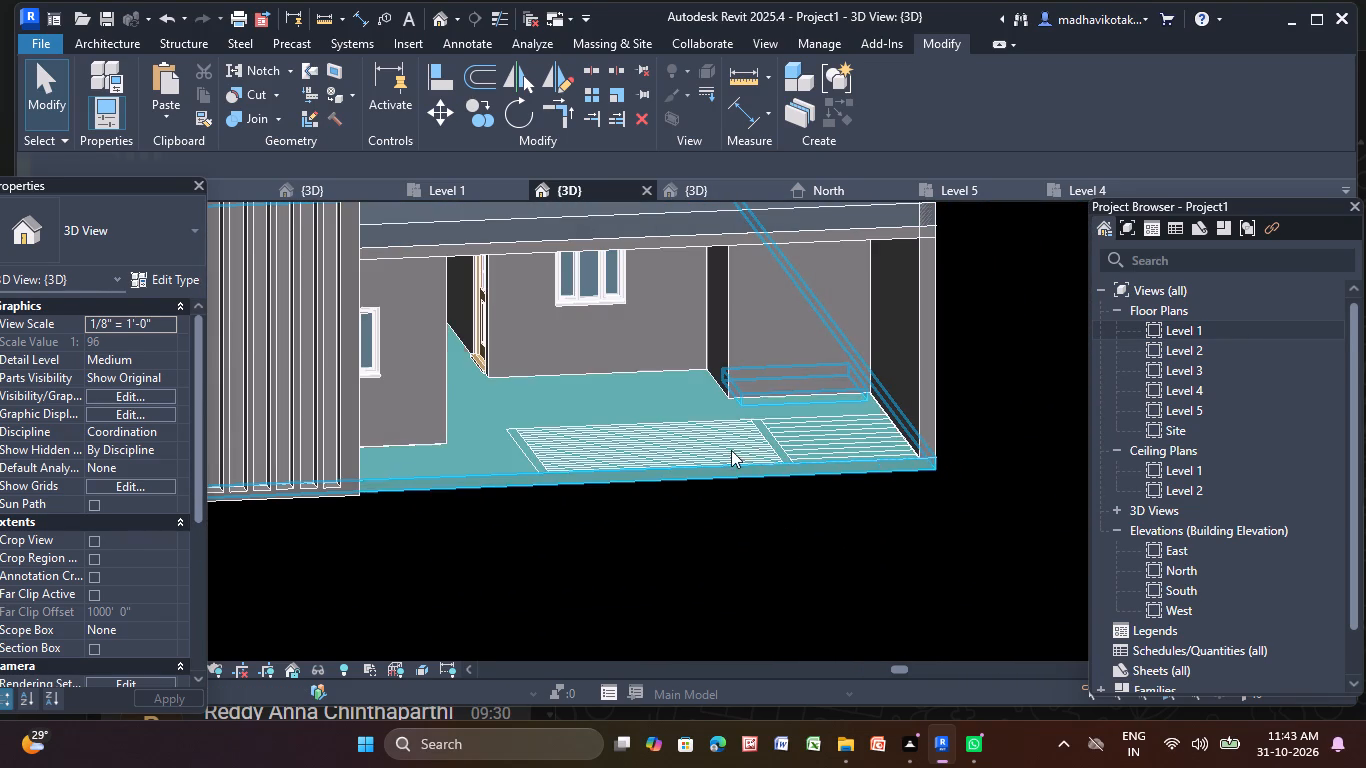
middle_drag(730, 449, 671, 563)
key(Escape)
key(Escape)
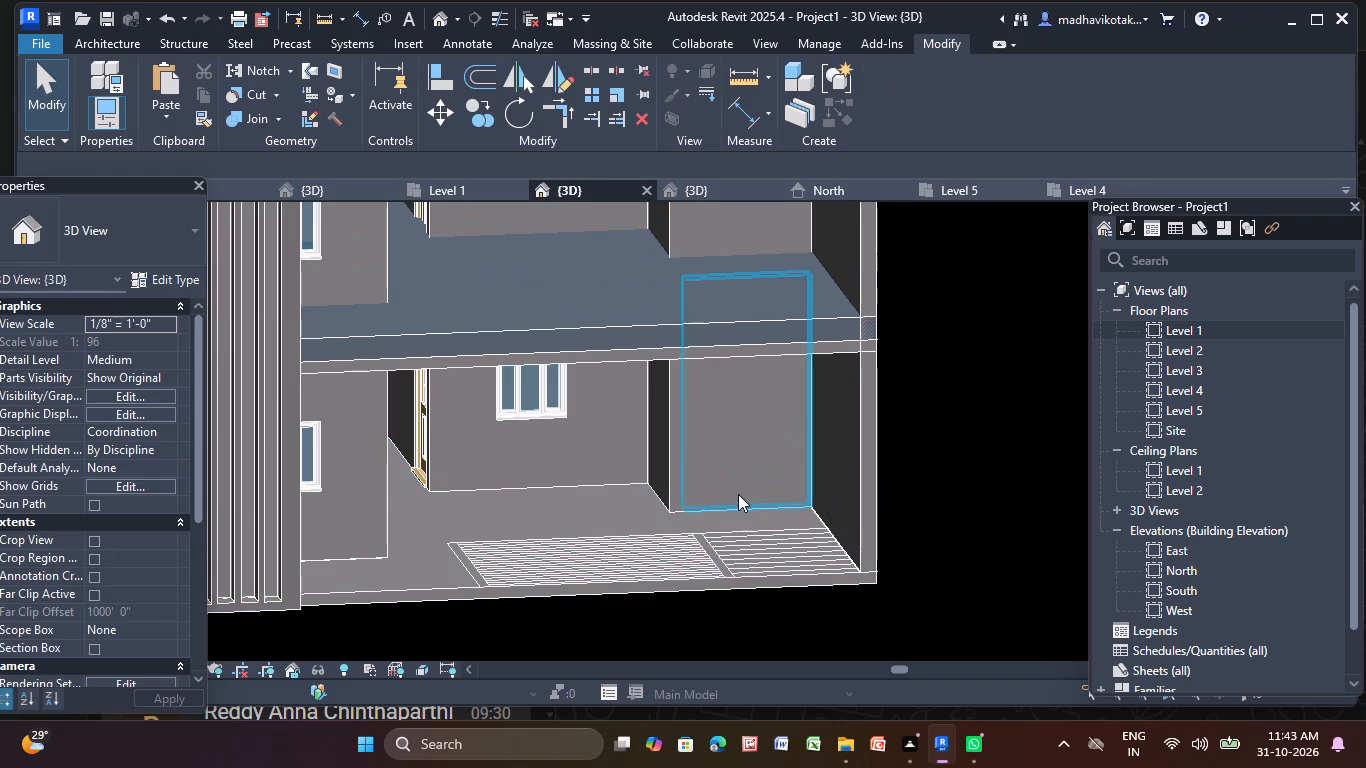
middle_drag(685, 557, 678, 540)
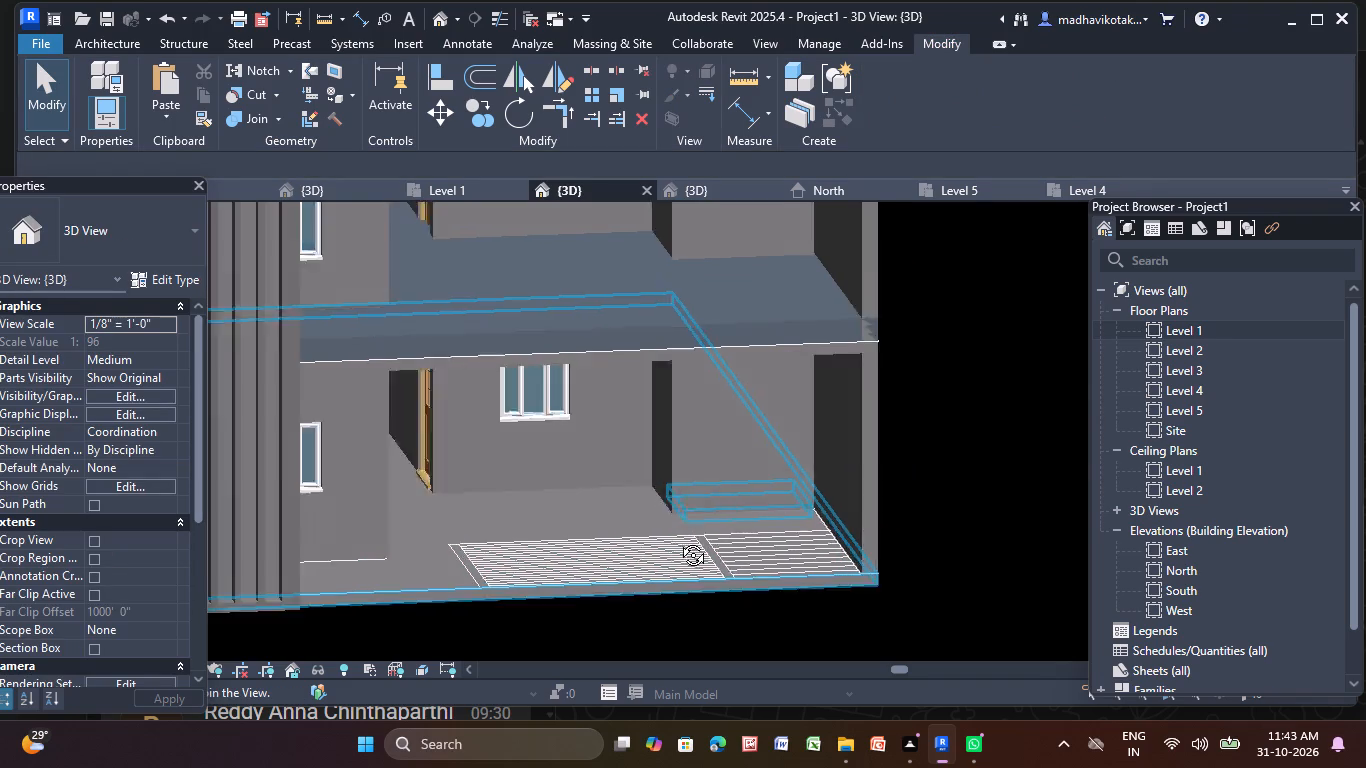
middle_drag(678, 540, 668, 492)
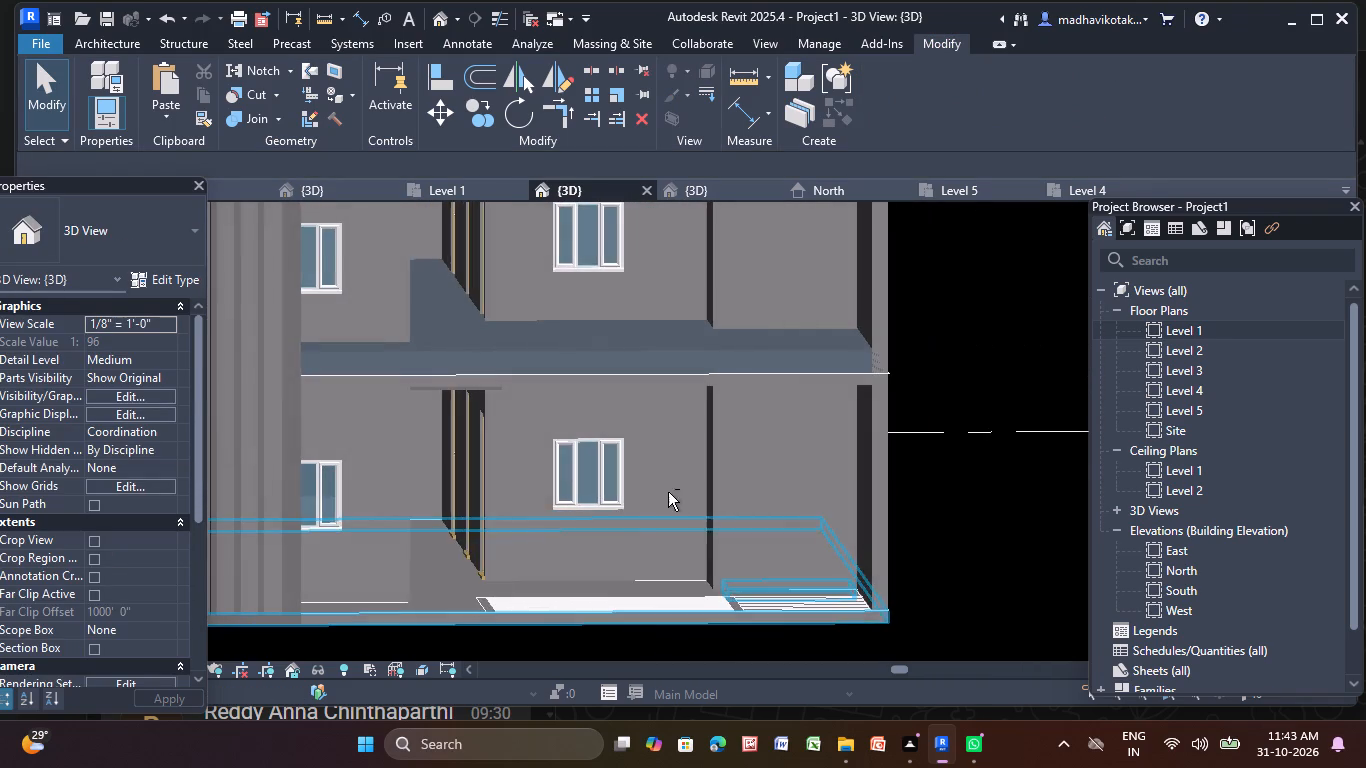
scroll(543, 638, up, 4)
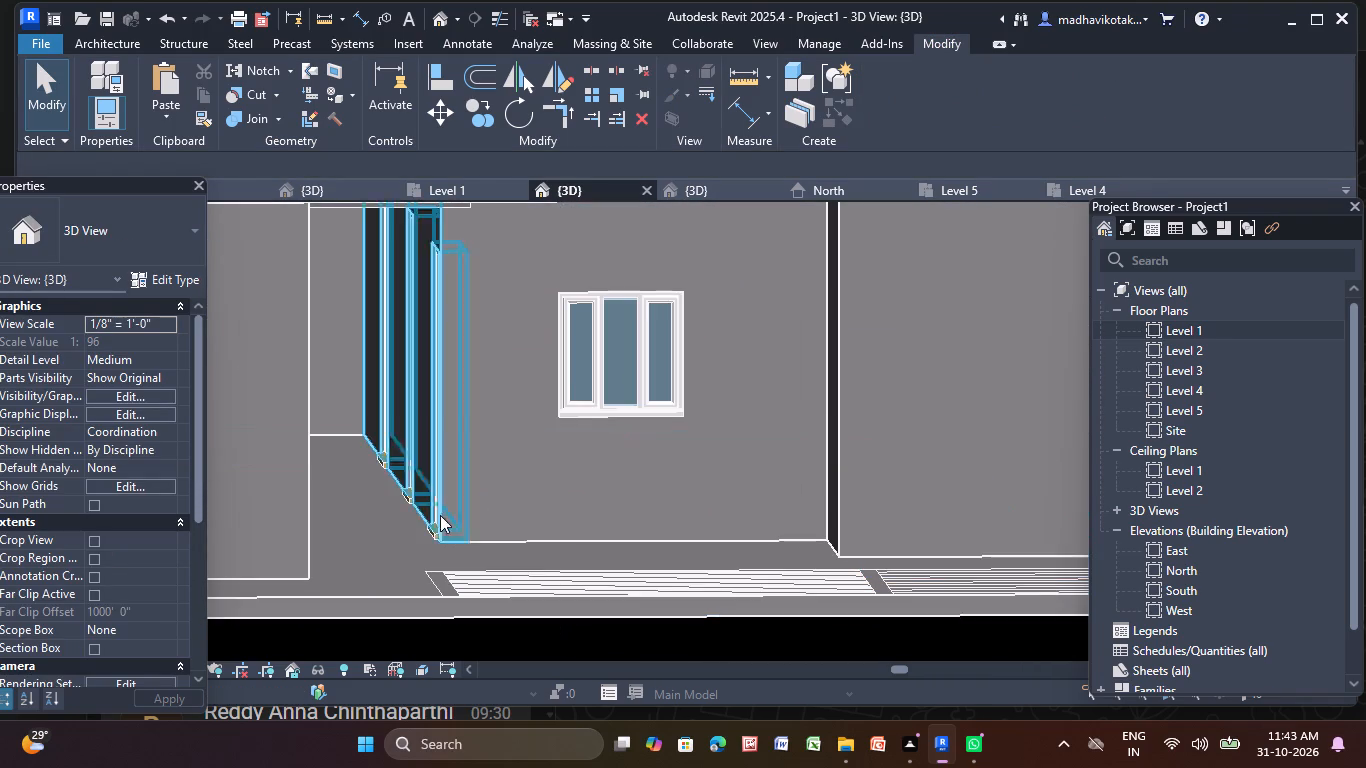
Examine the ground-floor window walls, the door recess and the floor edge beside the grooved tower in 3D.
shift+middle_drag(407, 508, 457, 530)
scroll(416, 523, down, 3)
middle_drag(416, 522, 707, 520)
scroll(531, 497, up, 5)
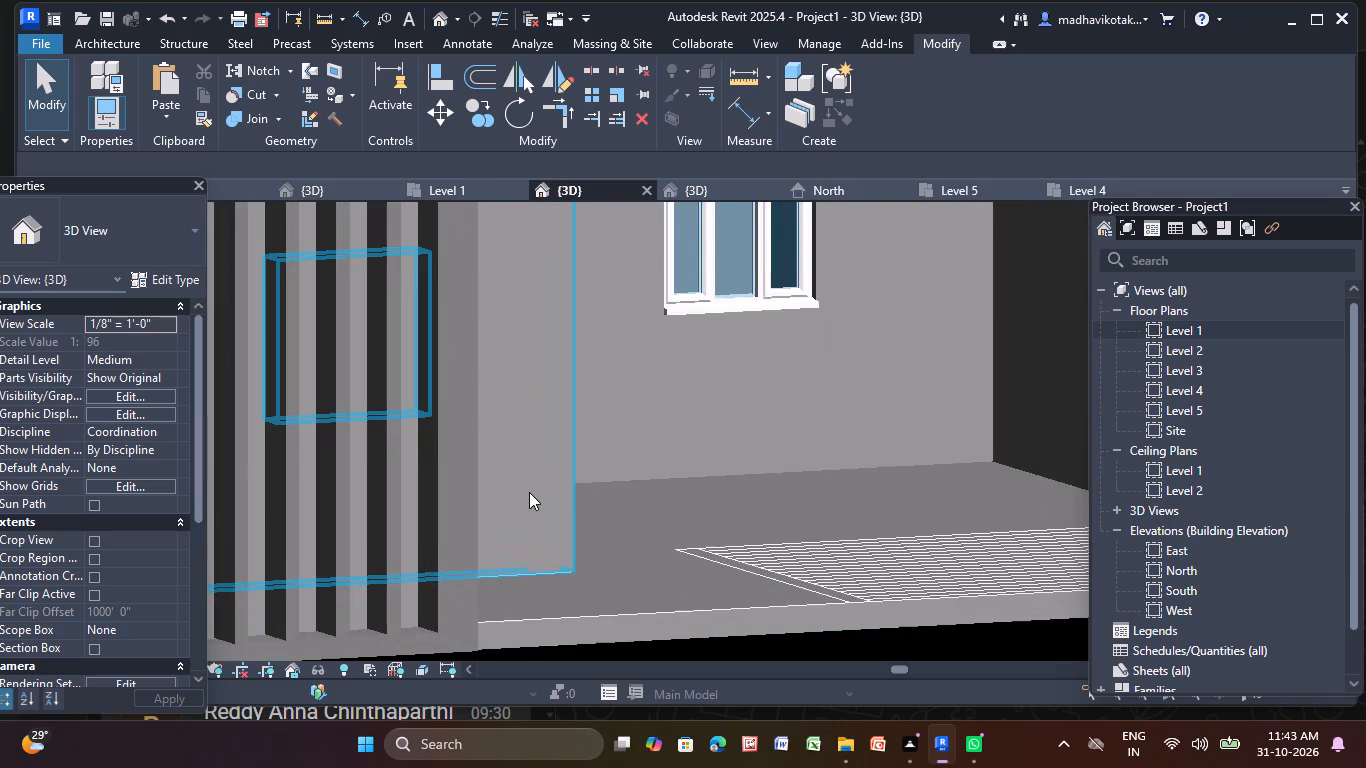
scroll(579, 507, down, 3)
shift+middle_drag(659, 515, 563, 545)
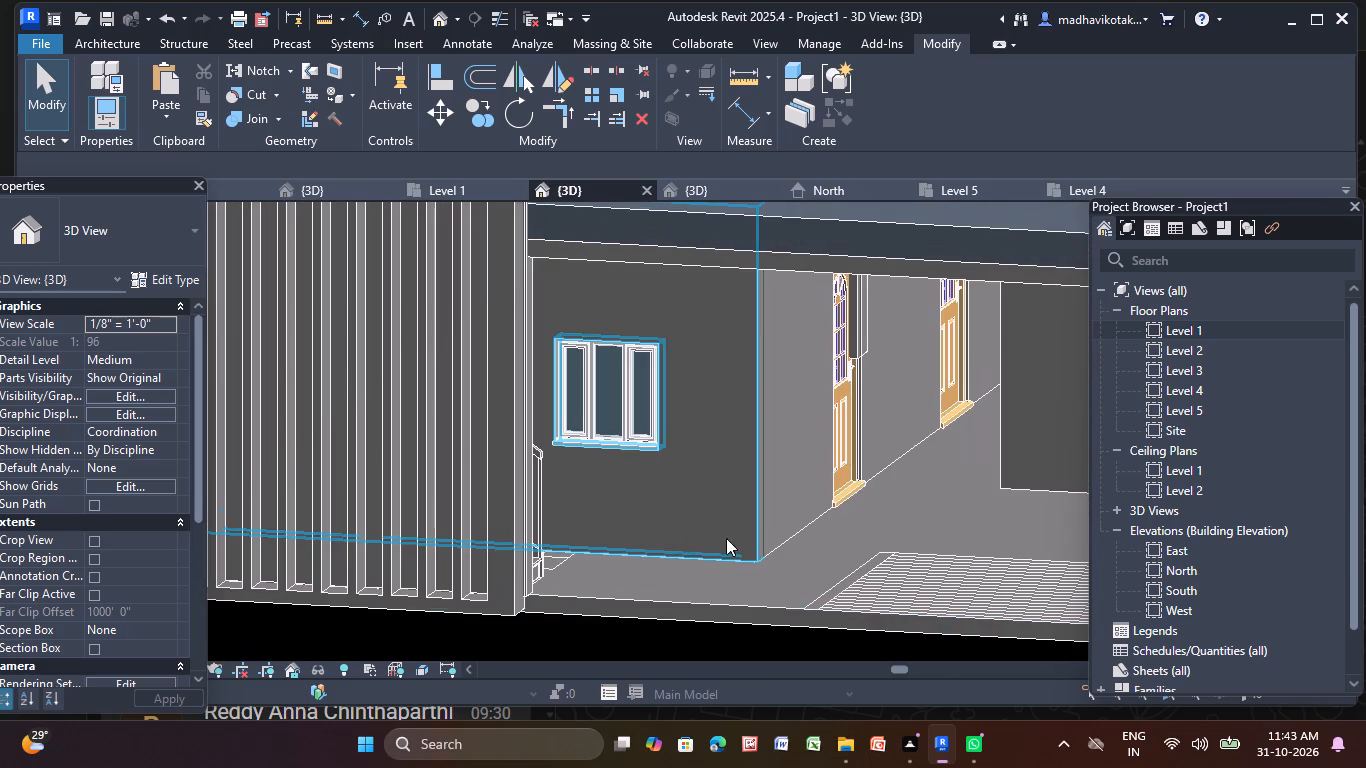
middle_drag(852, 536, 898, 513)
scroll(783, 454, up, 4)
scroll(850, 507, down, 4)
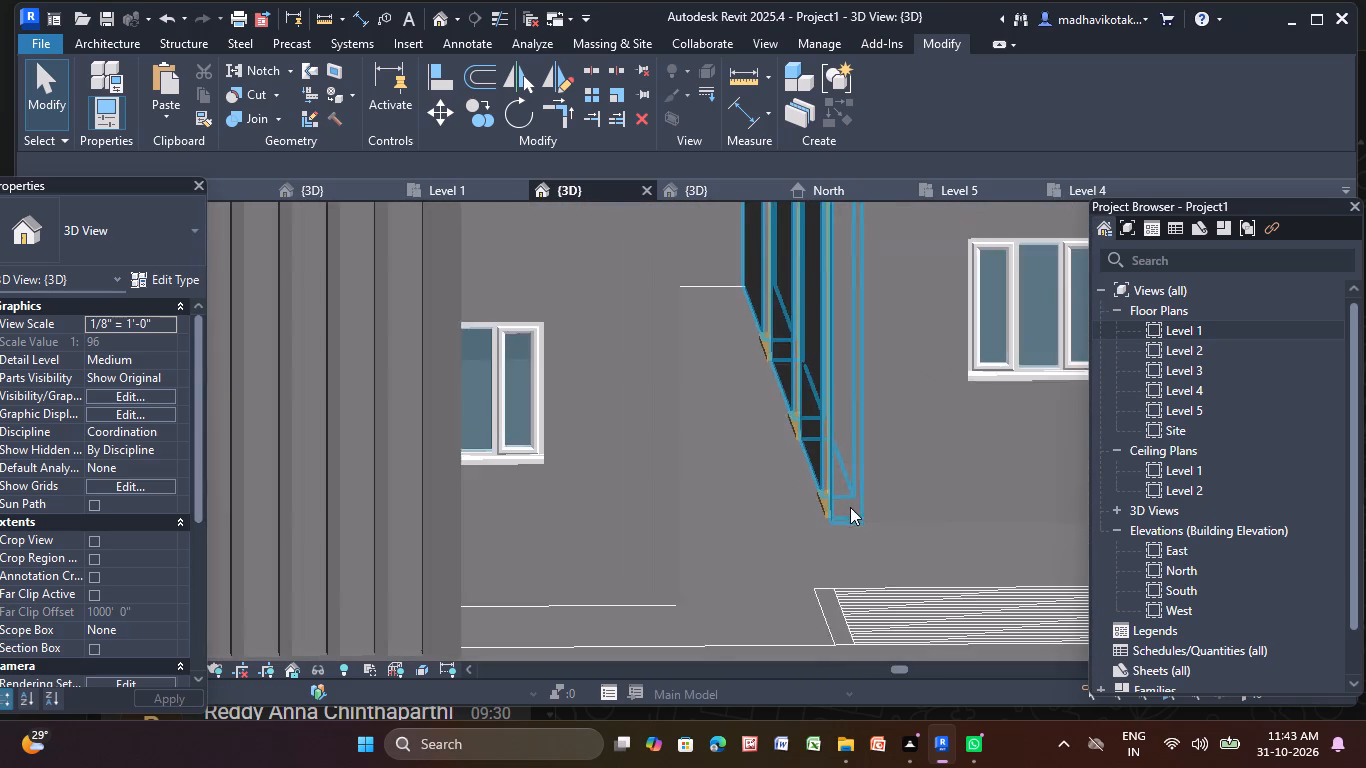
middle_drag(847, 507, 678, 475)
middle_drag(836, 486, 840, 474)
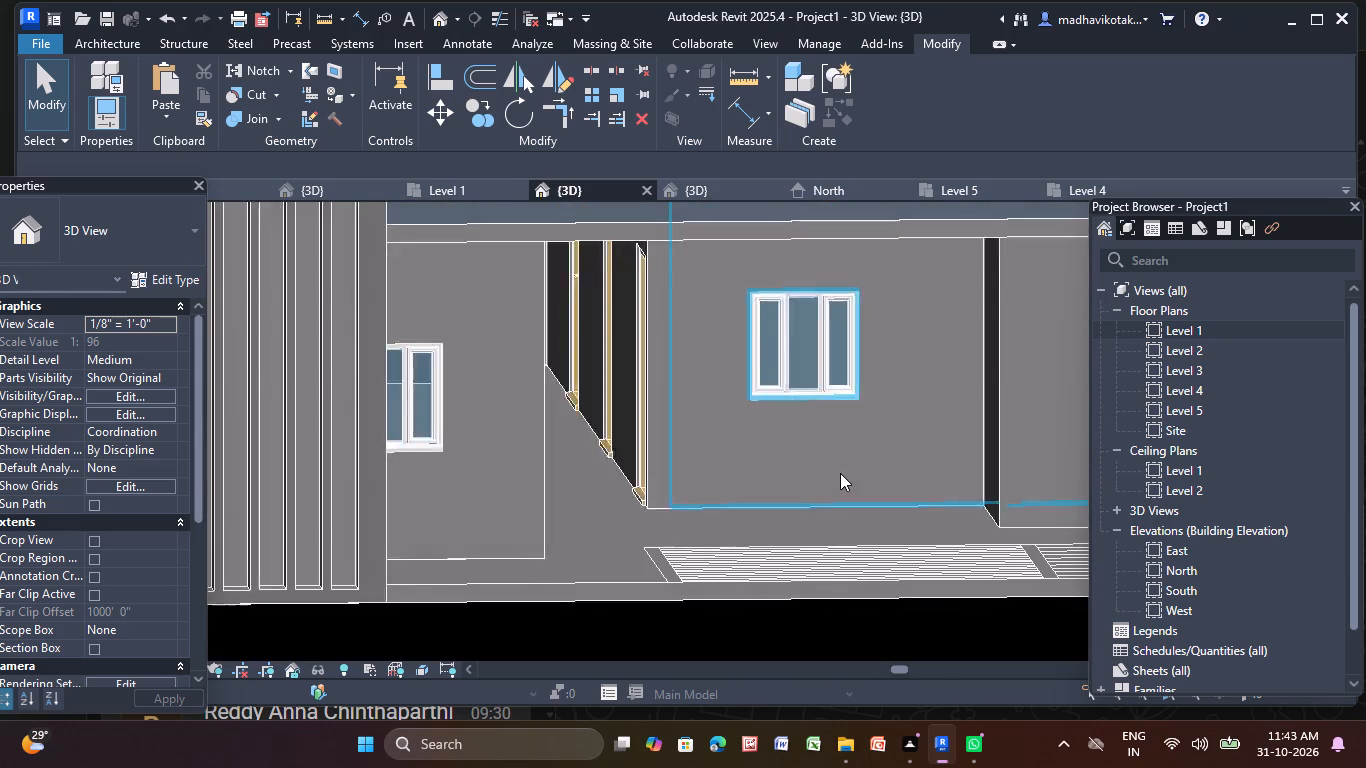
scroll(841, 469, down, 2)
middle_drag(840, 469, 681, 498)
scroll(664, 507, up, 10)
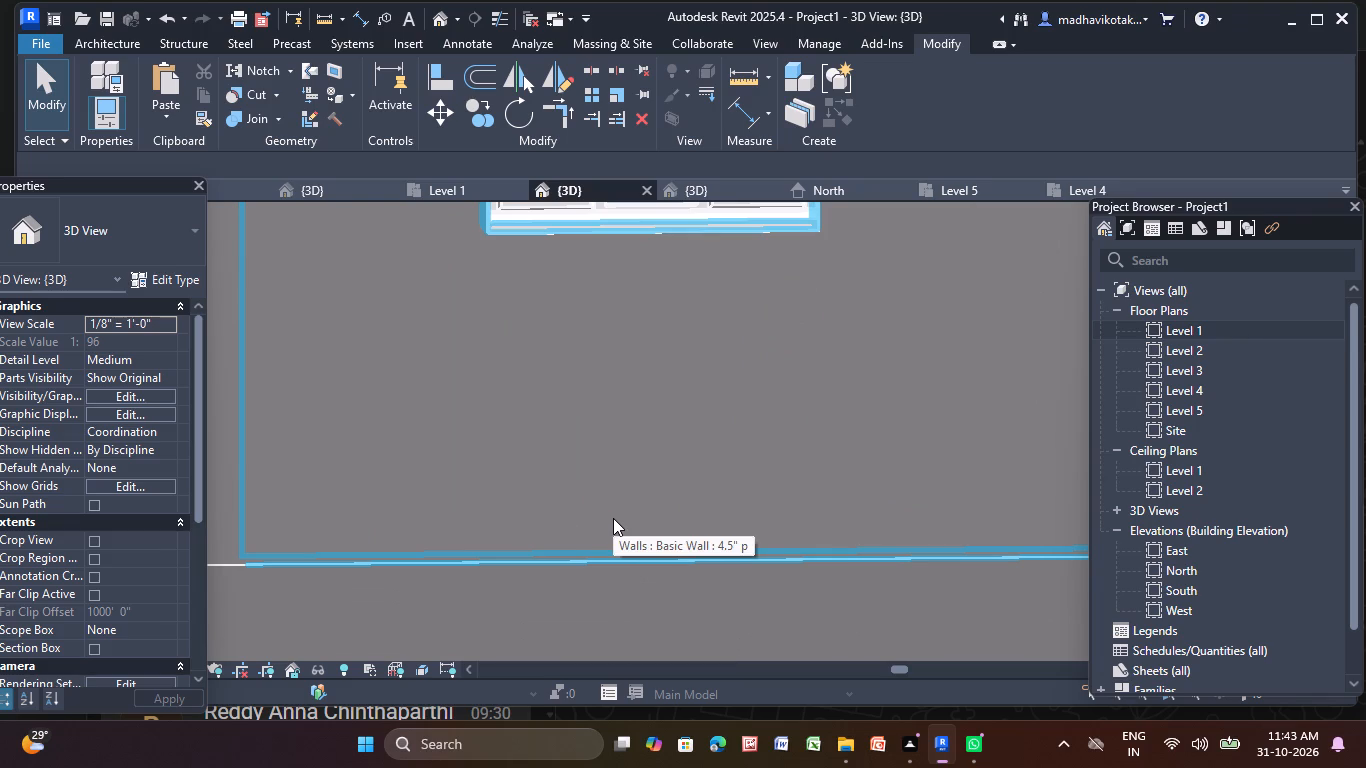
Create a new in-place model in the Generic Models category, keeping the suggested name.
click(115, 46)
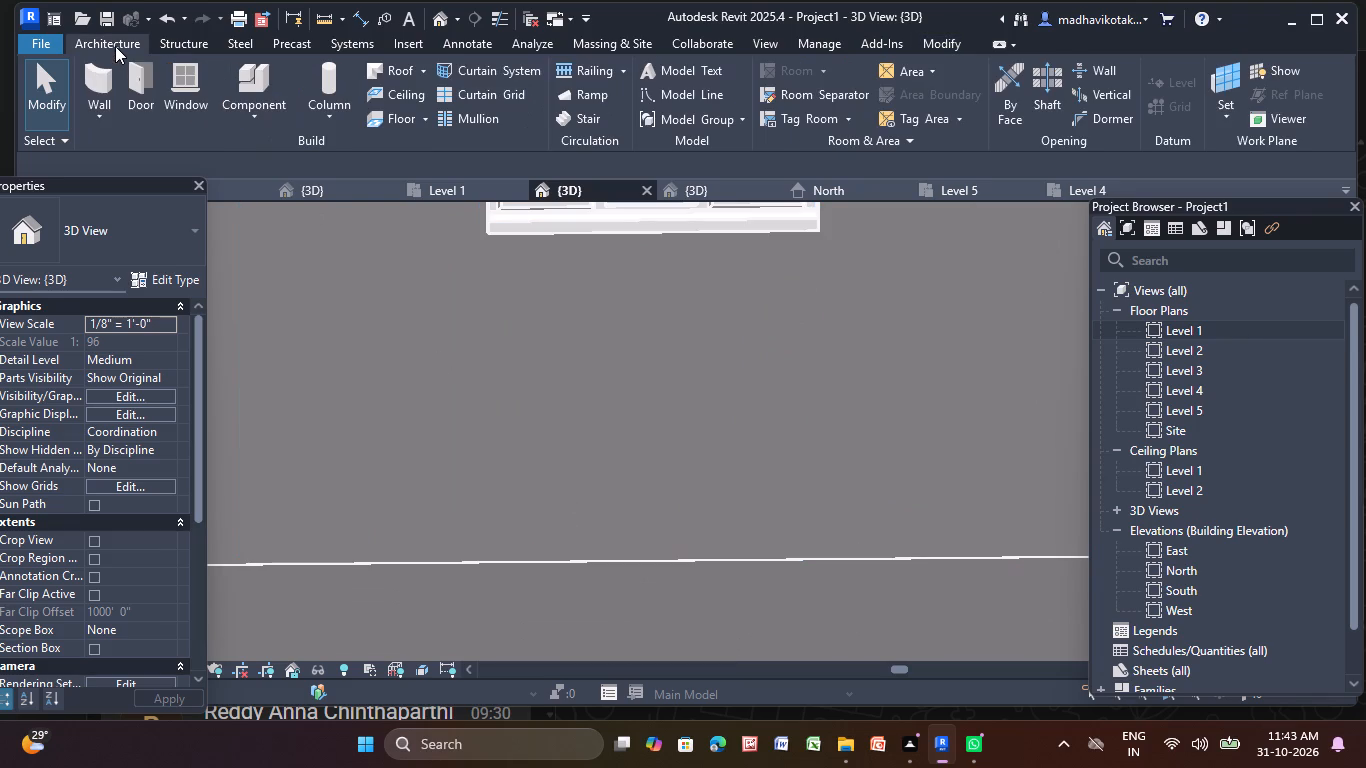
click(255, 121)
click(296, 201)
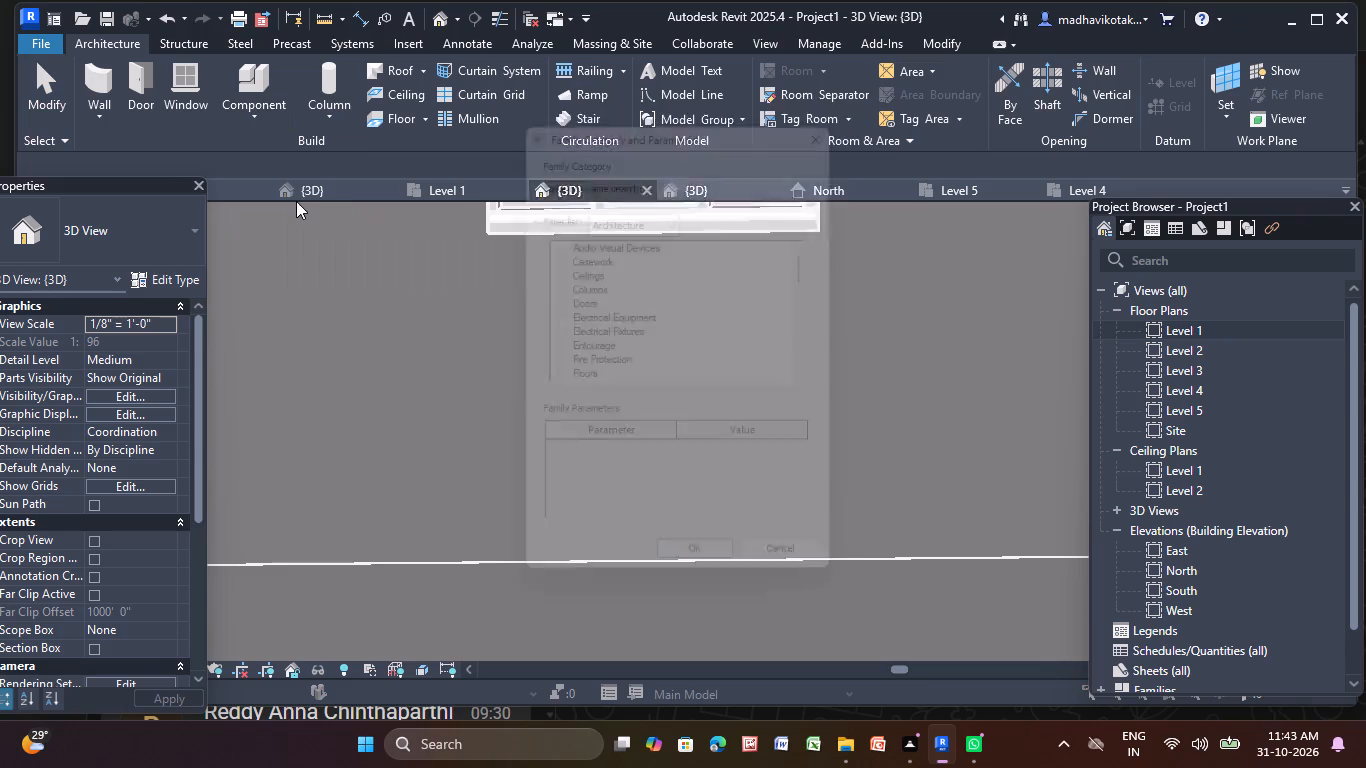
scroll(603, 331, down, 5)
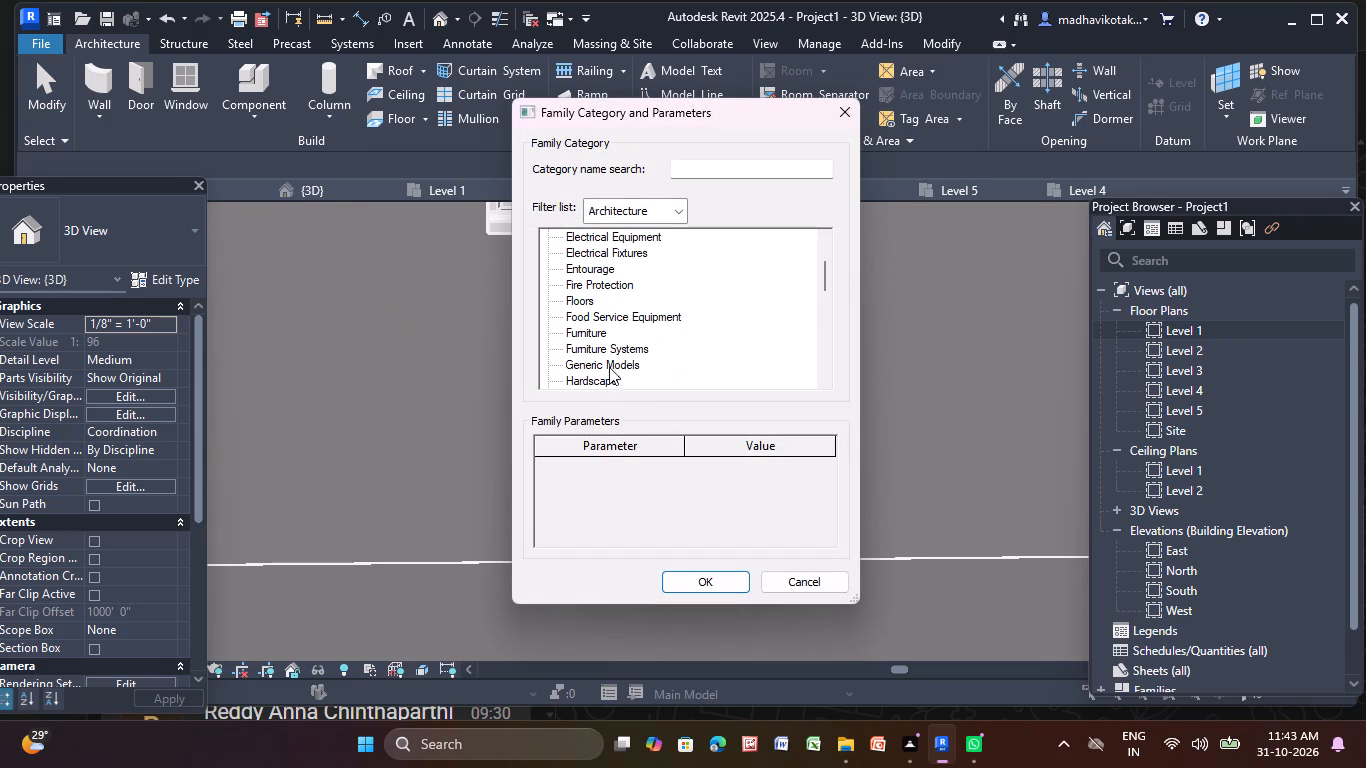
click(608, 369)
click(718, 587)
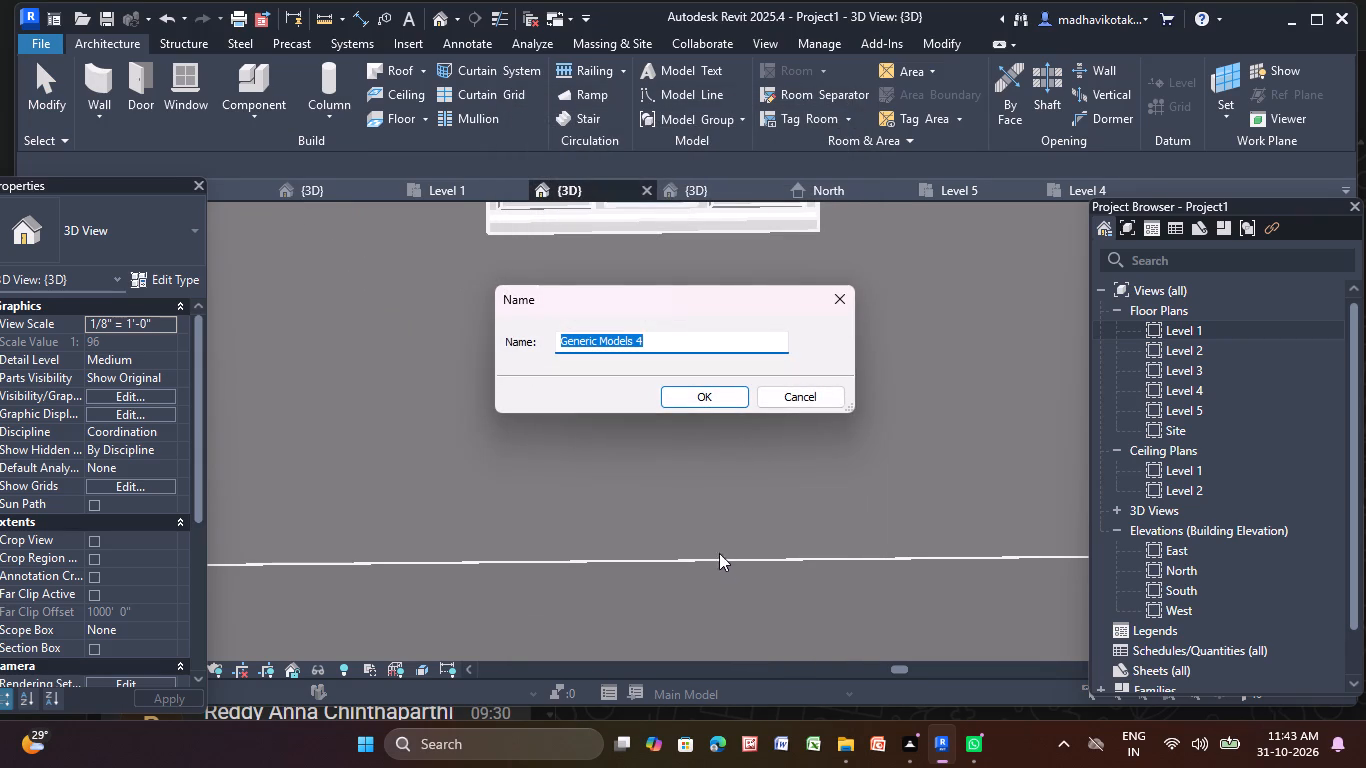
click(708, 393)
scroll(708, 393, down, 4)
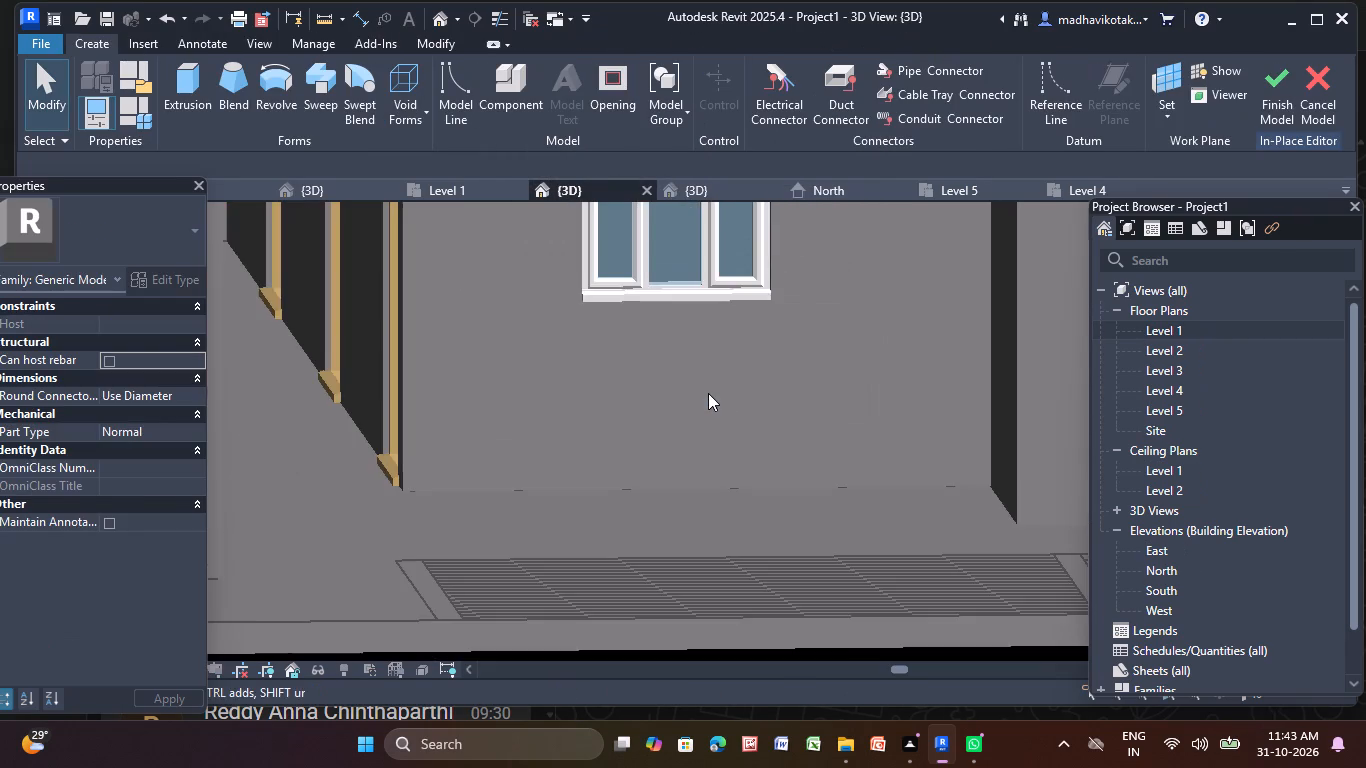
middle_click(708, 393)
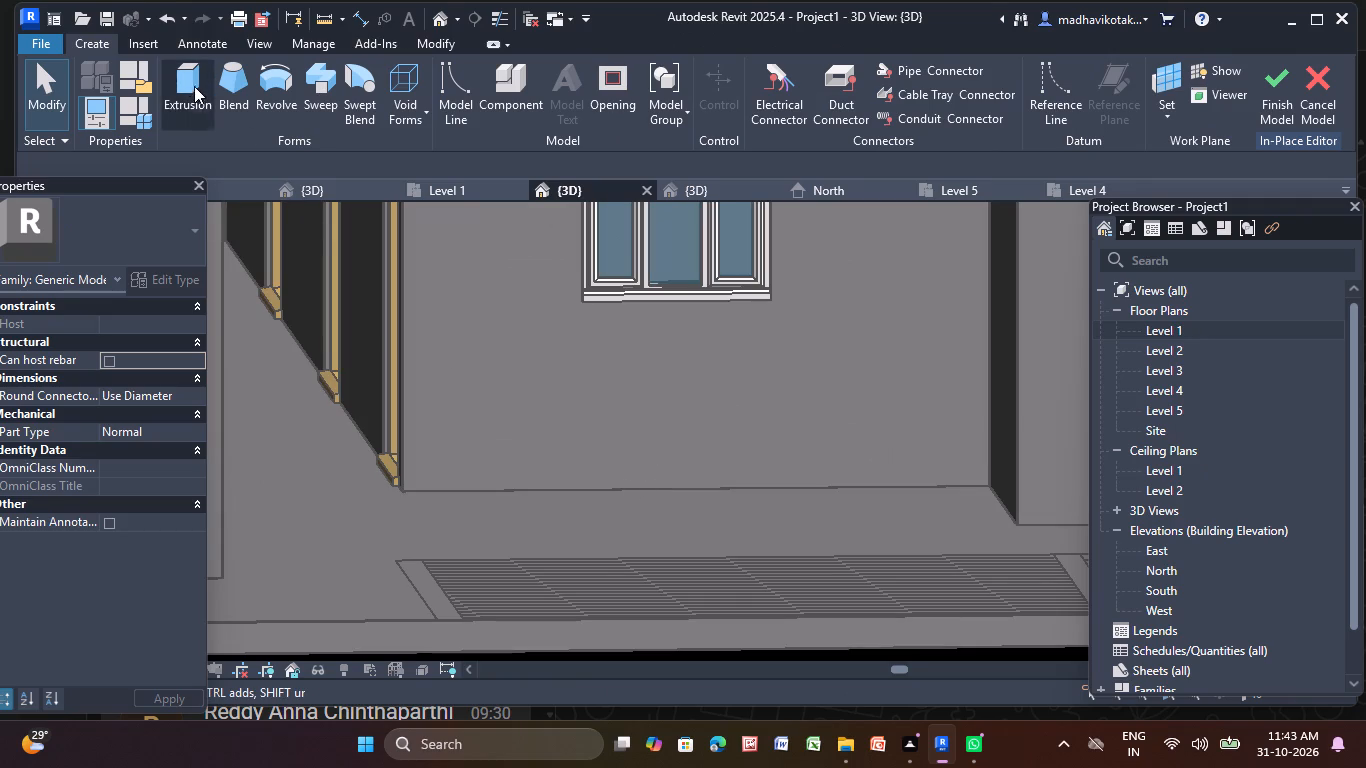
Start an Extrusion and pick the Generic - 12" floor in front of the window wall as its work plane.
click(193, 88)
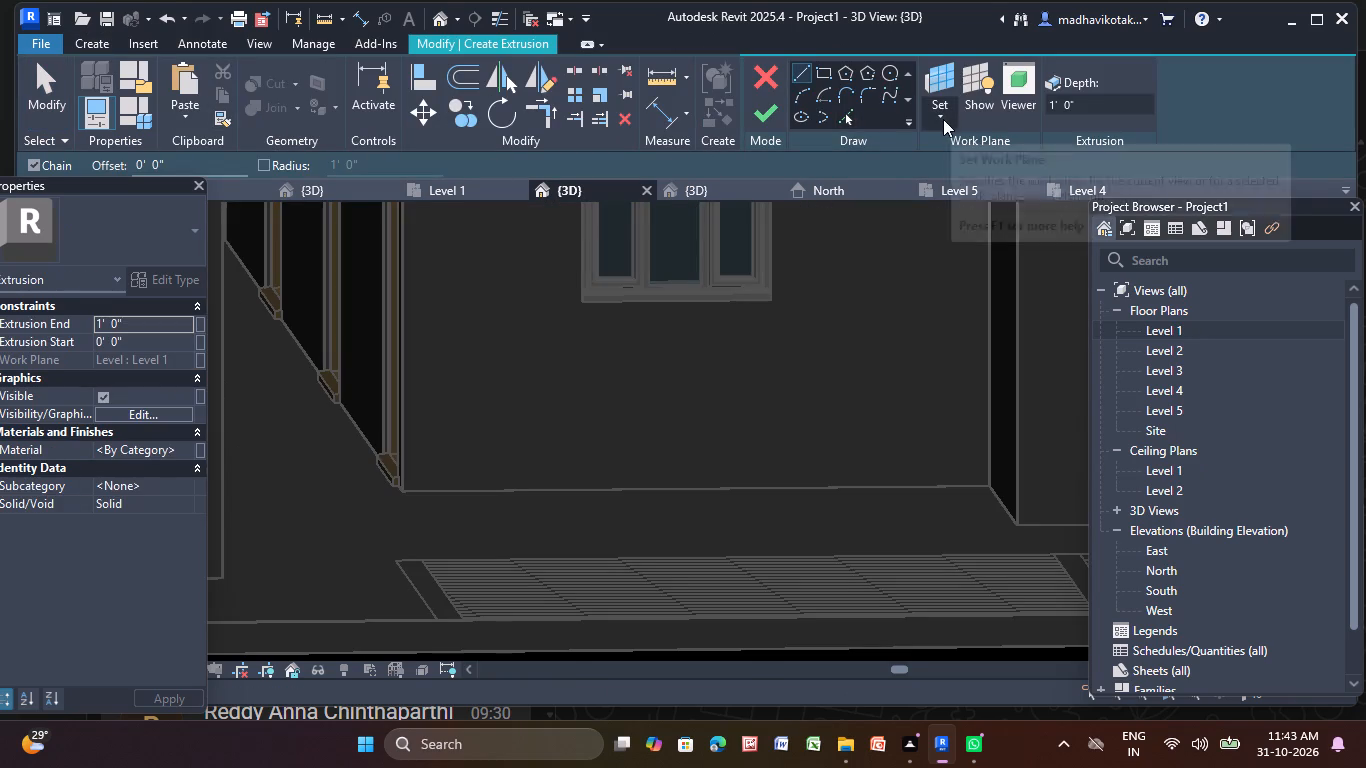
click(943, 119)
click(991, 192)
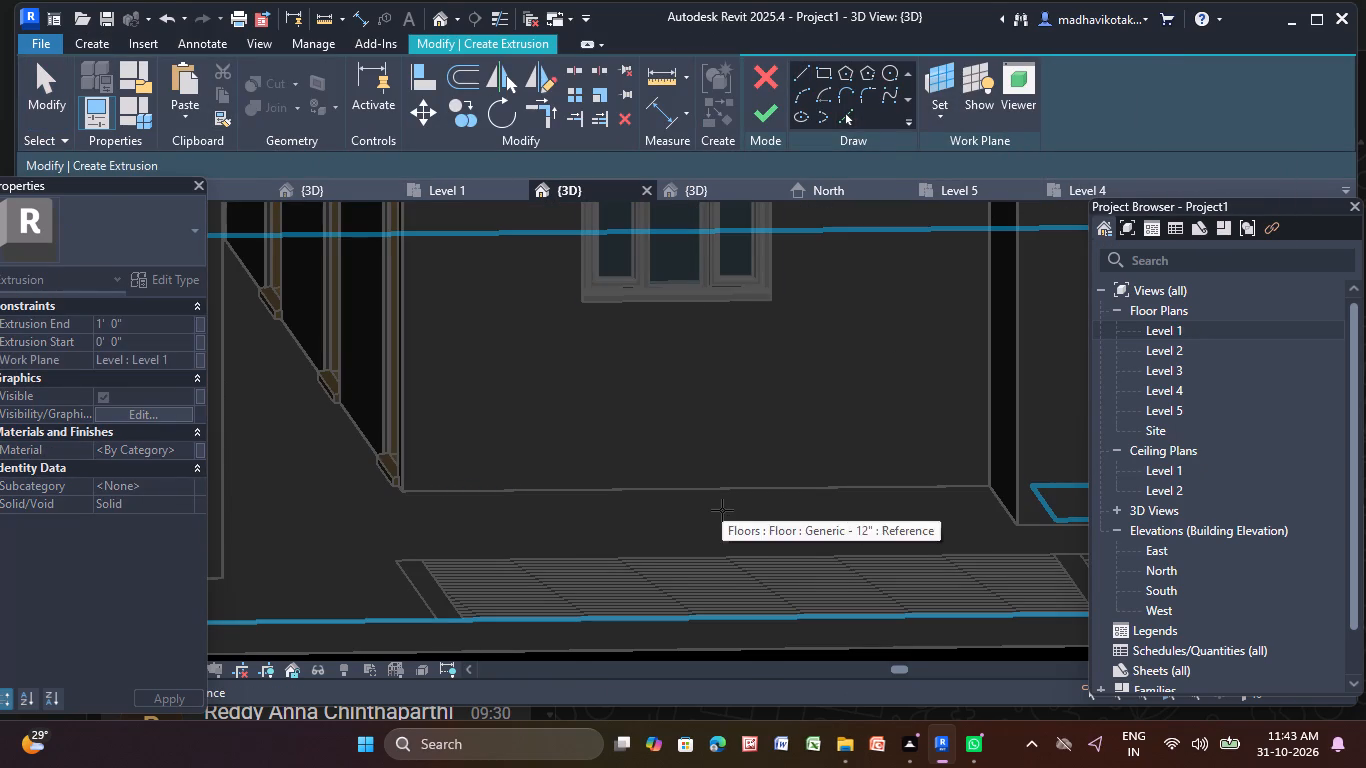
click(722, 510)
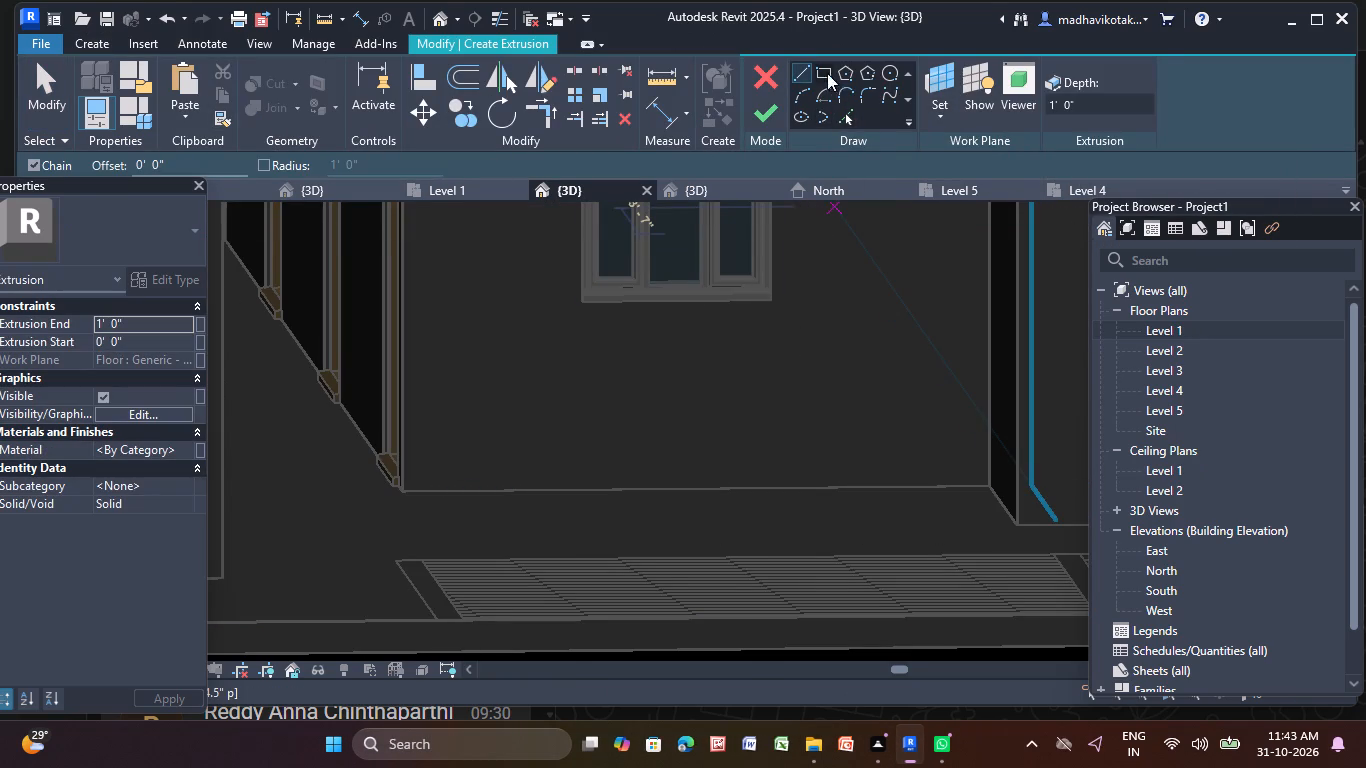
Sketch two rectangles on the floor along the window wall's base, one at each end, each about 2'-9" wide.
click(818, 68)
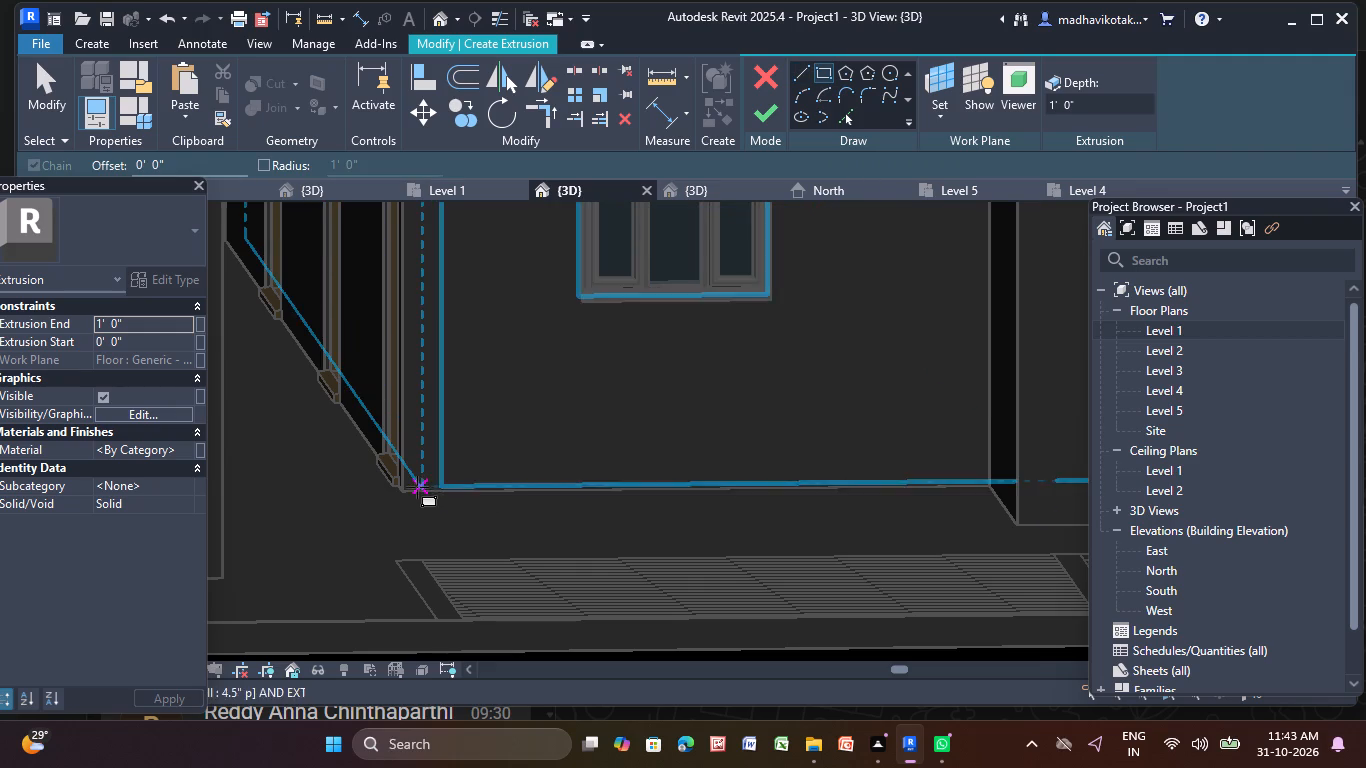
click(406, 488)
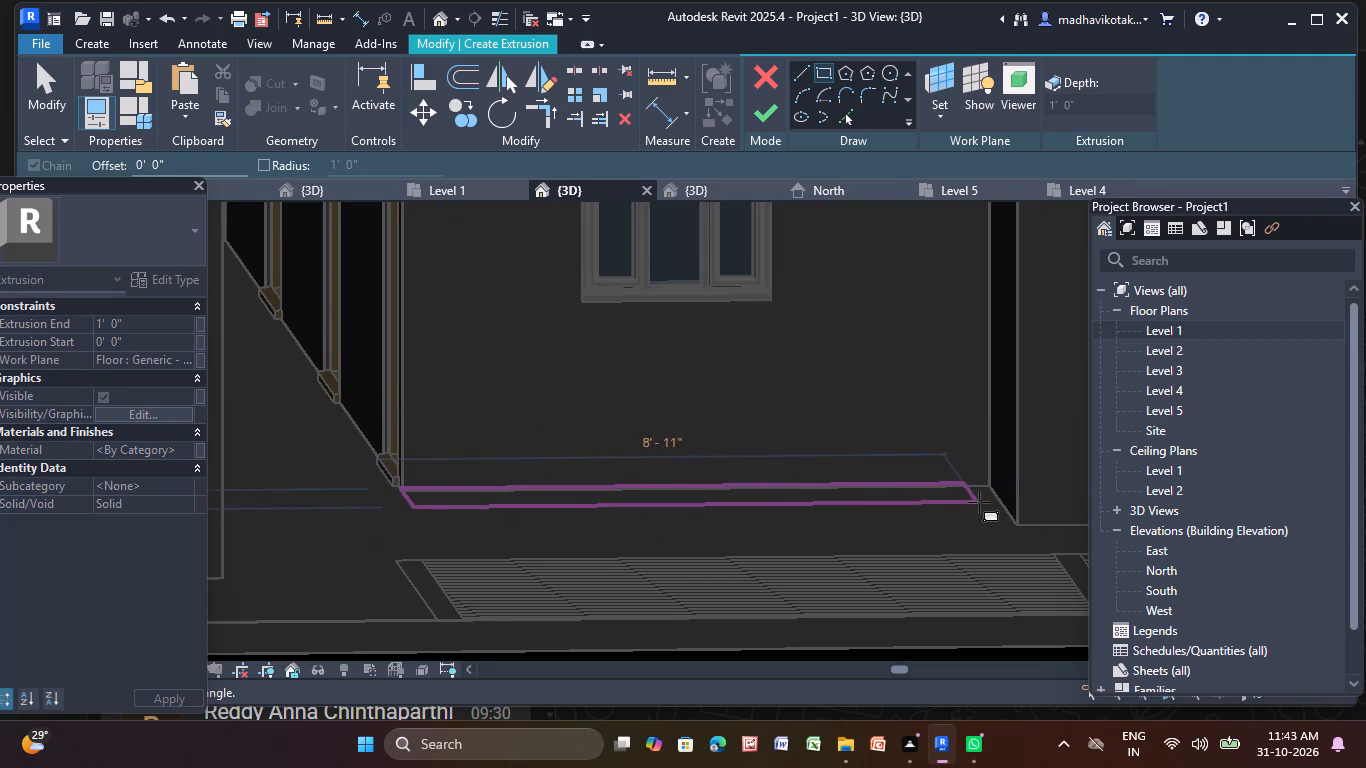
click(586, 507)
click(825, 74)
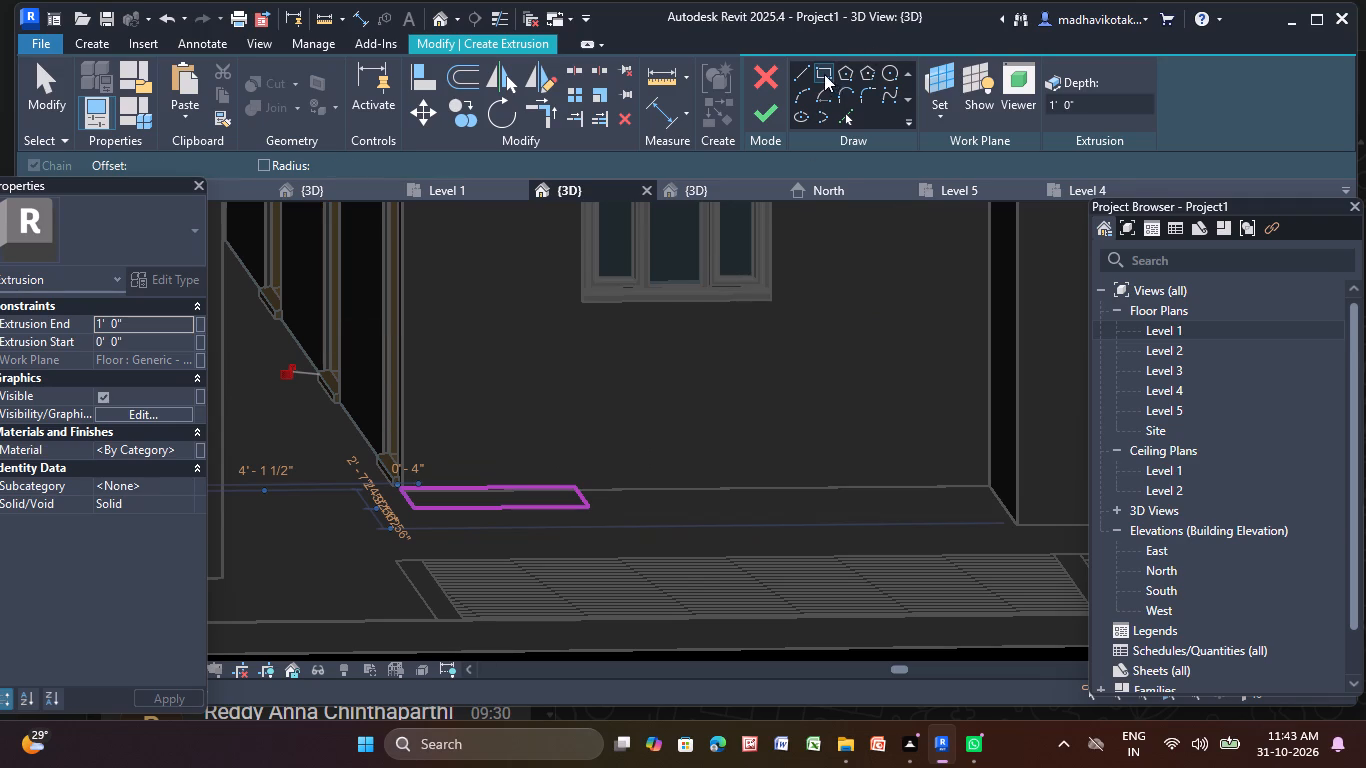
click(819, 489)
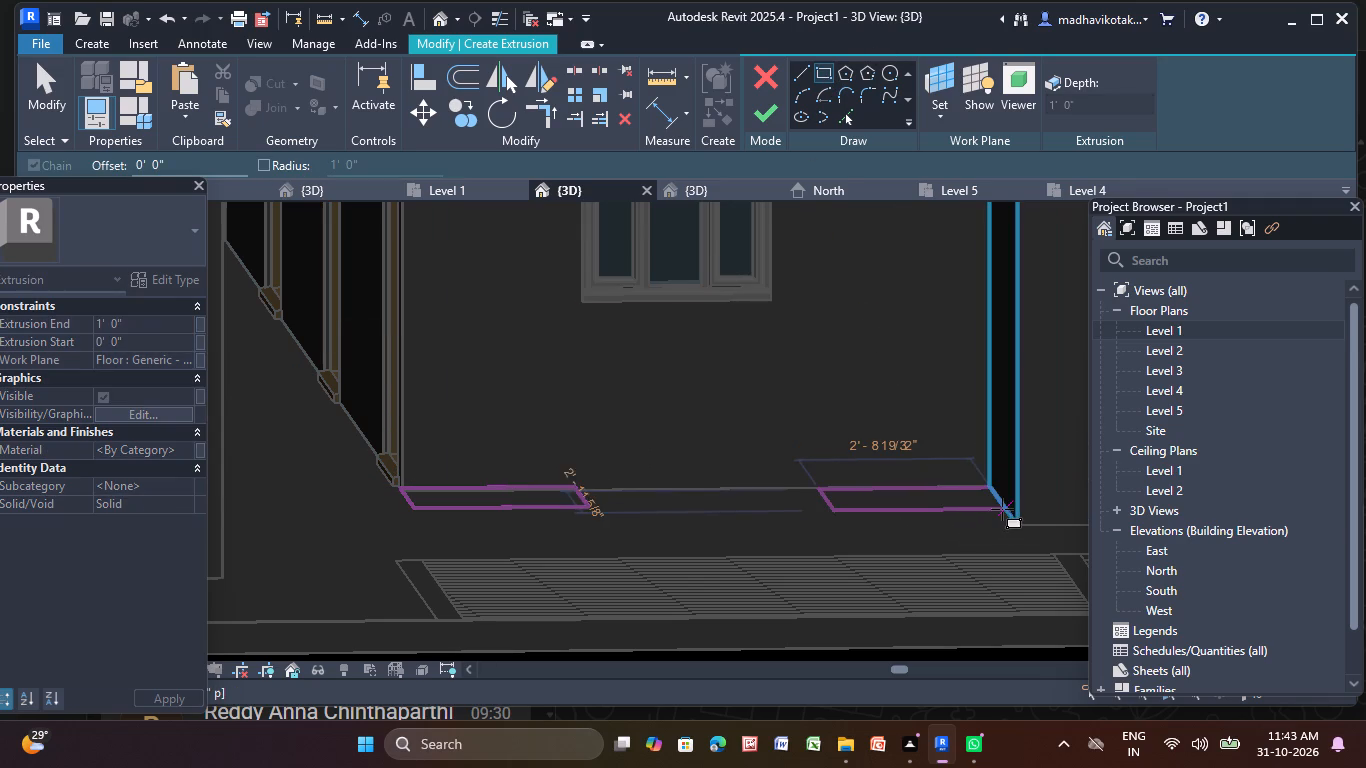
click(1008, 508)
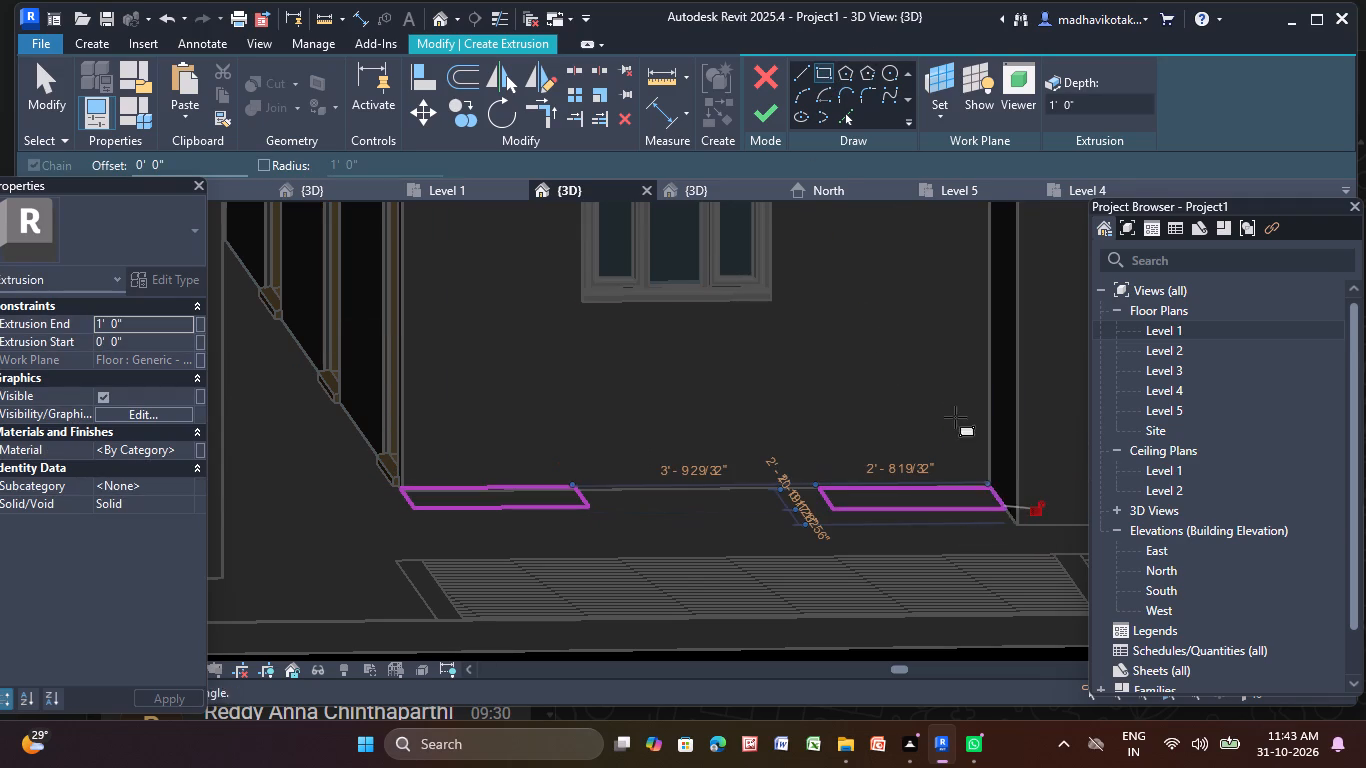
Finish the two-rectangle extrusion at 1'-0" depth and finish the in-place model.
click(762, 114)
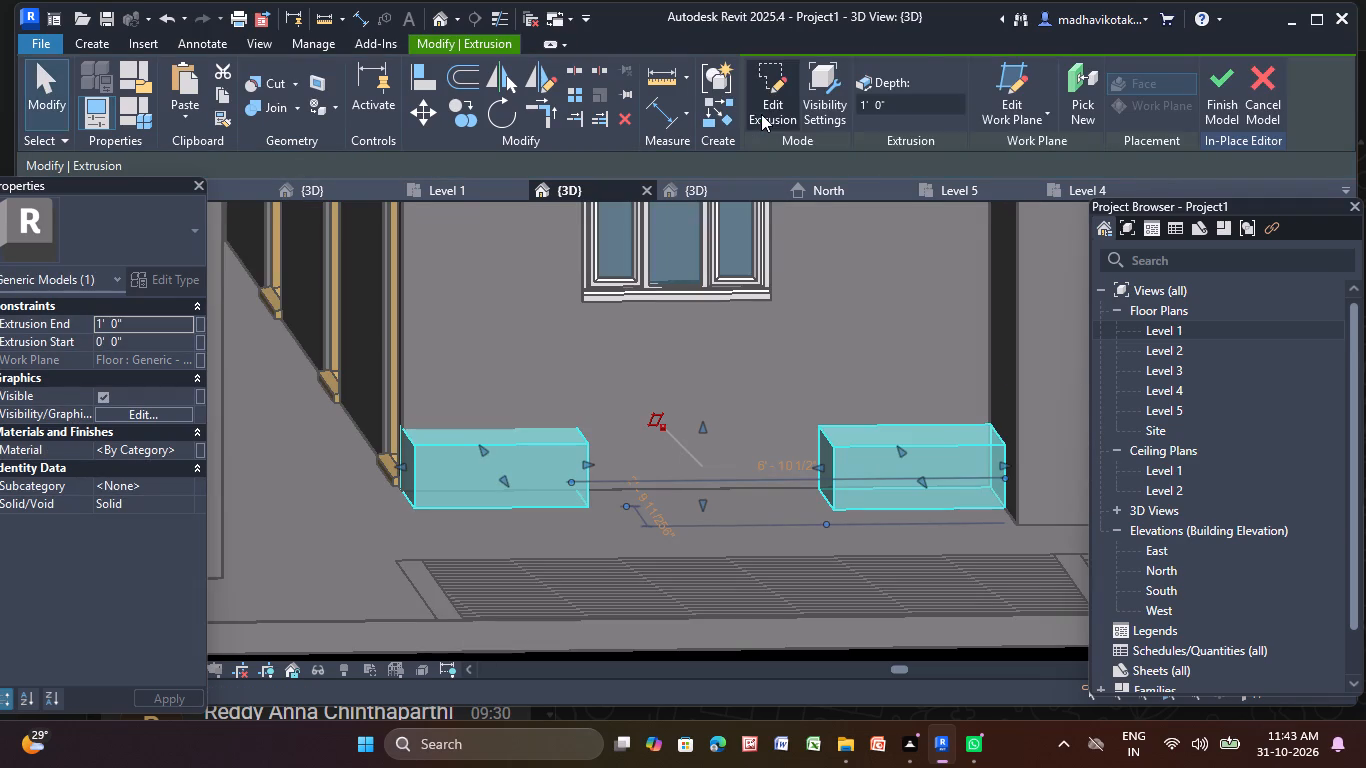
click(1230, 85)
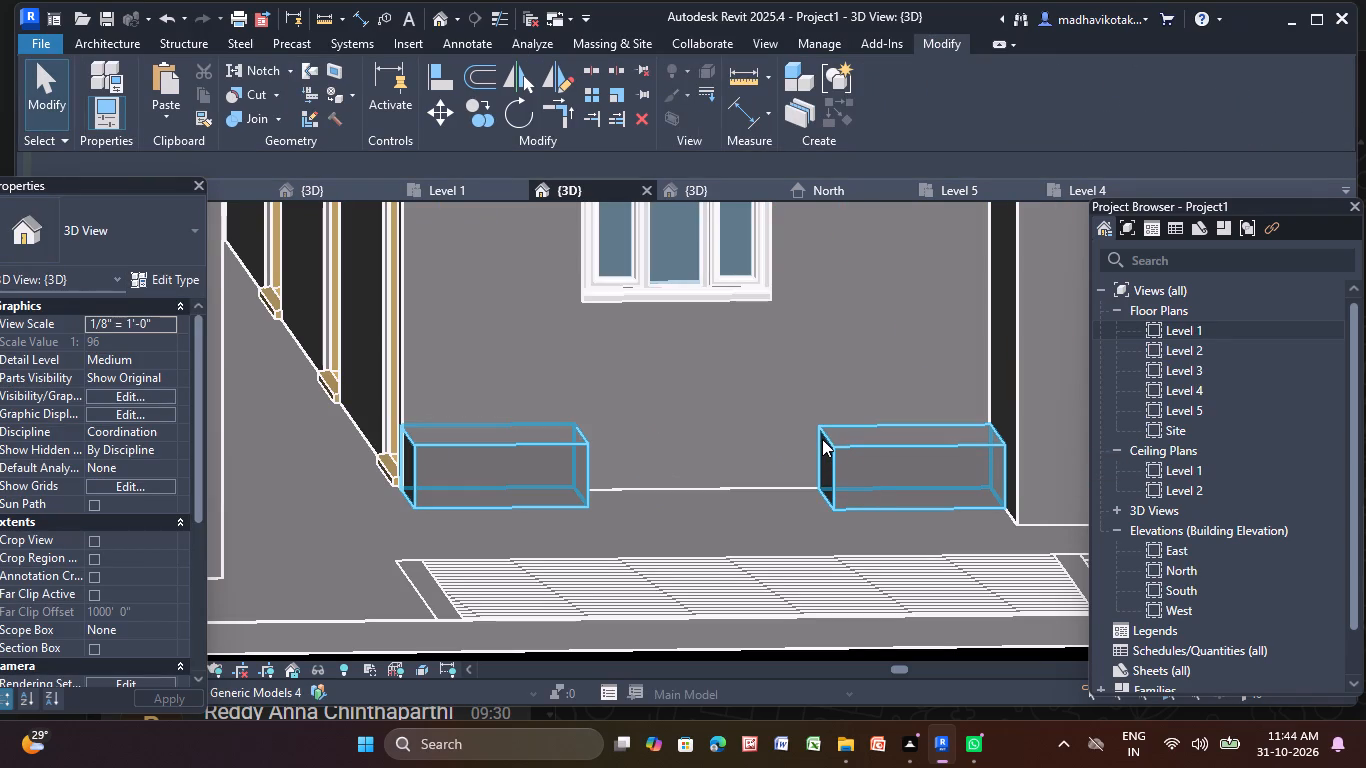
Thin the extruded block beside the wooden doors by pulling its front face back close to the window wall.
middle_drag(820, 437, 861, 456)
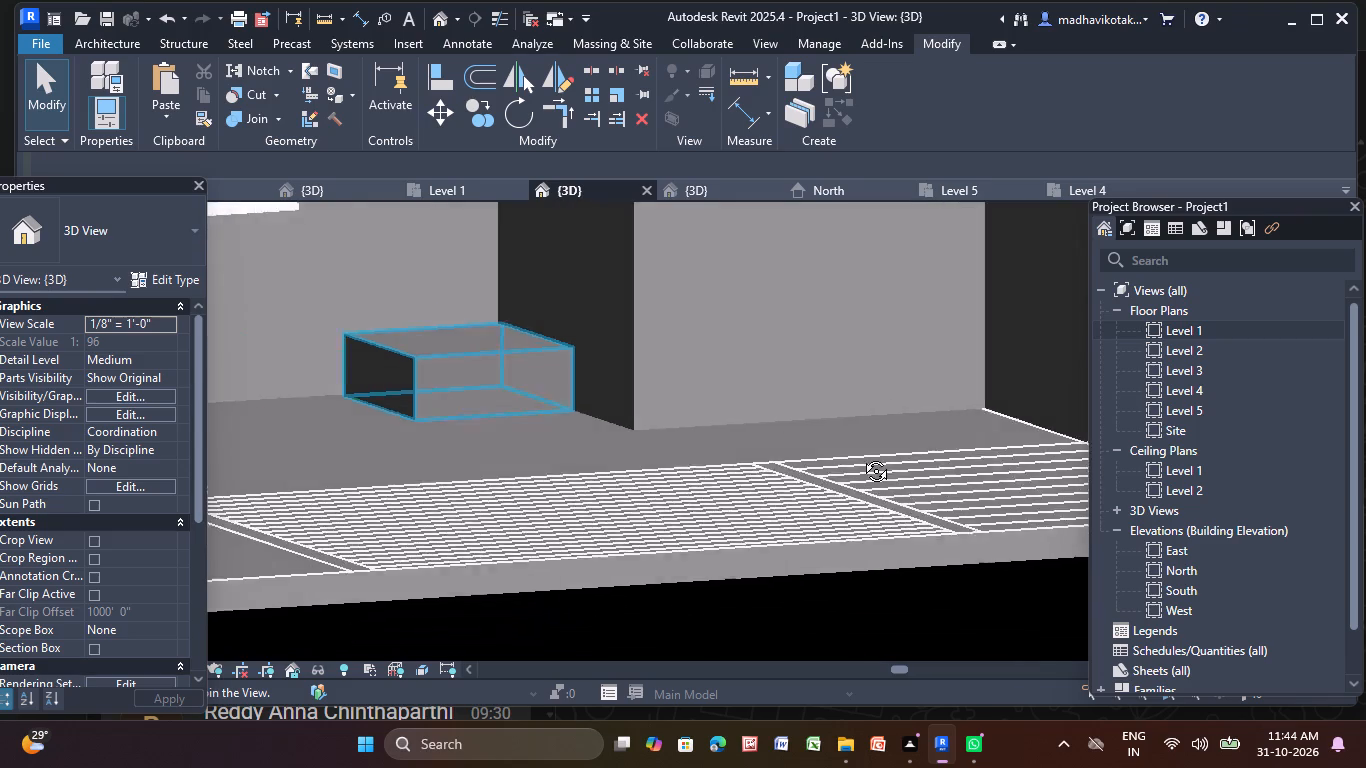
middle_drag(861, 456, 811, 447)
click(570, 446)
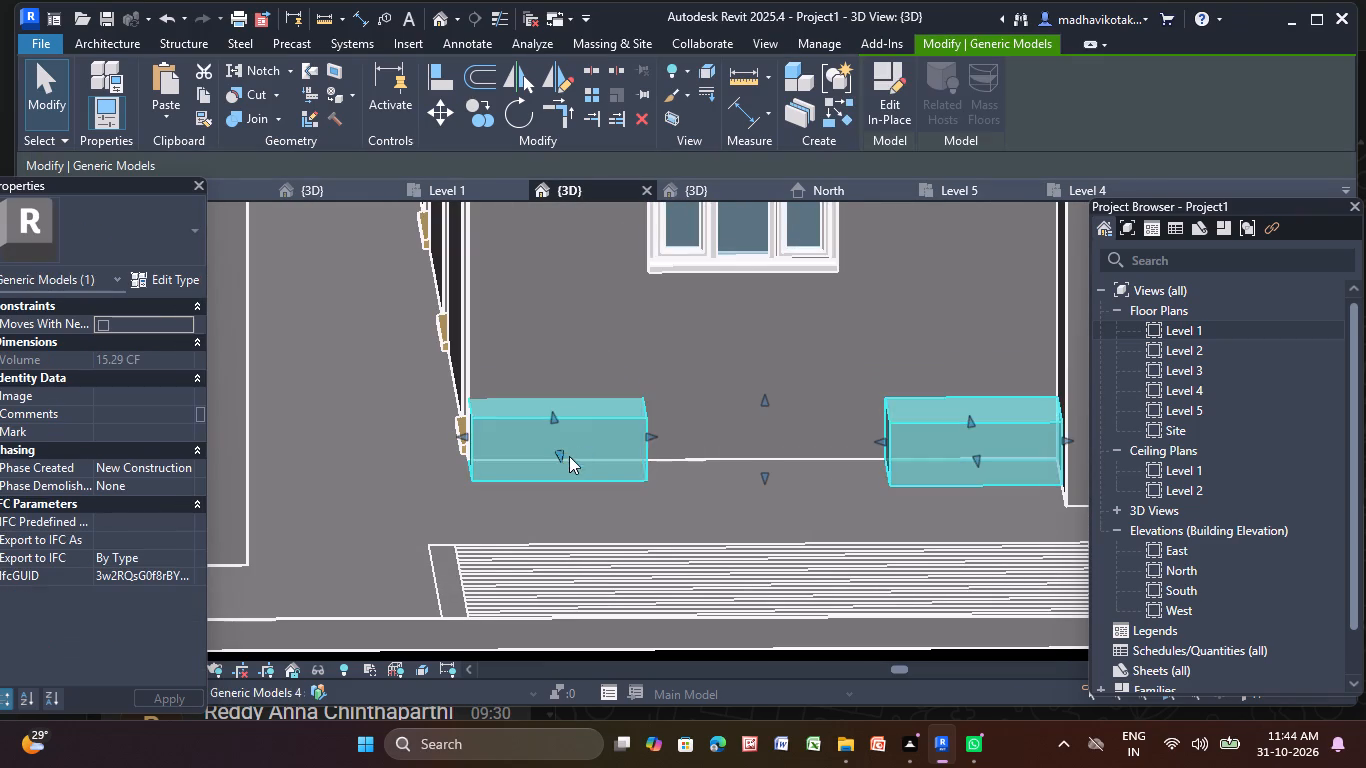
middle_drag(569, 456, 564, 440)
shift+middle_drag(619, 445, 527, 443)
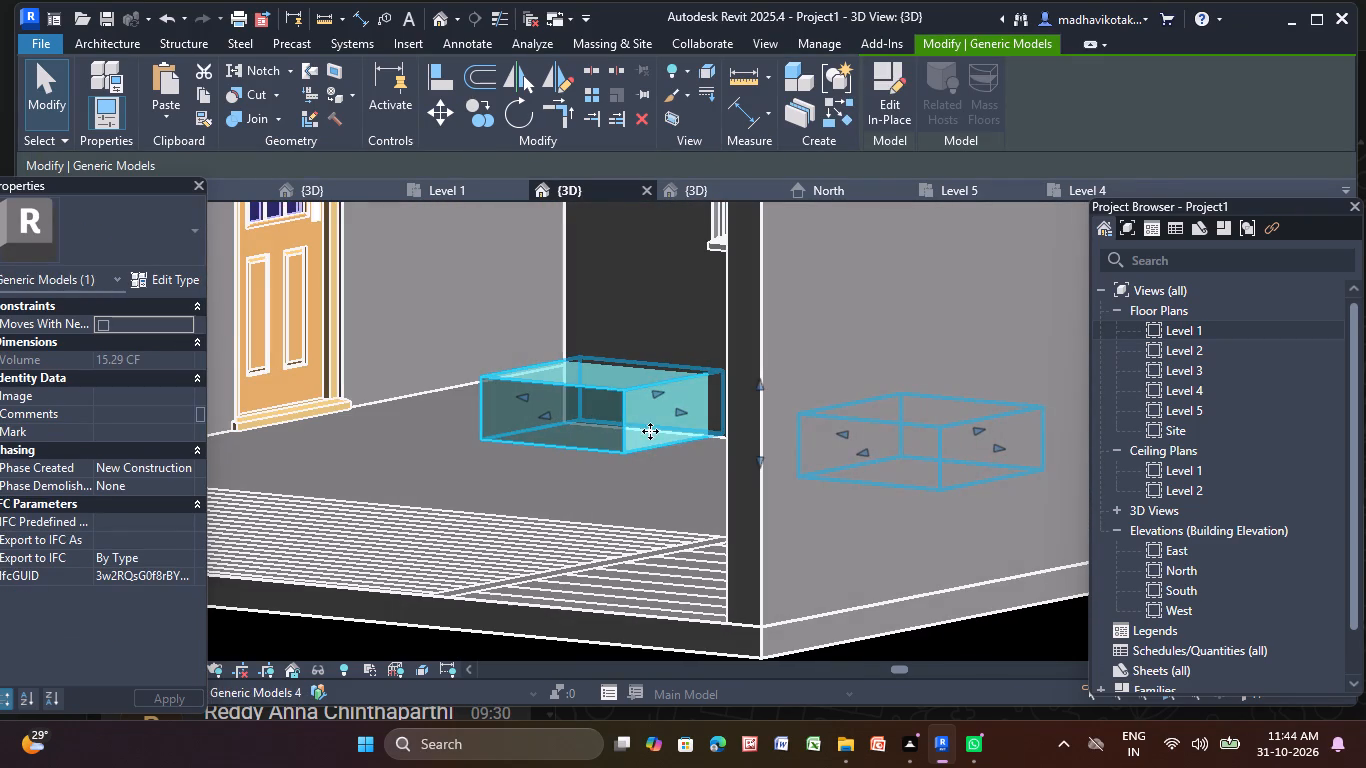
middle_drag(650, 431, 641, 431)
scroll(641, 431, up, 7)
middle_drag(659, 423, 560, 439)
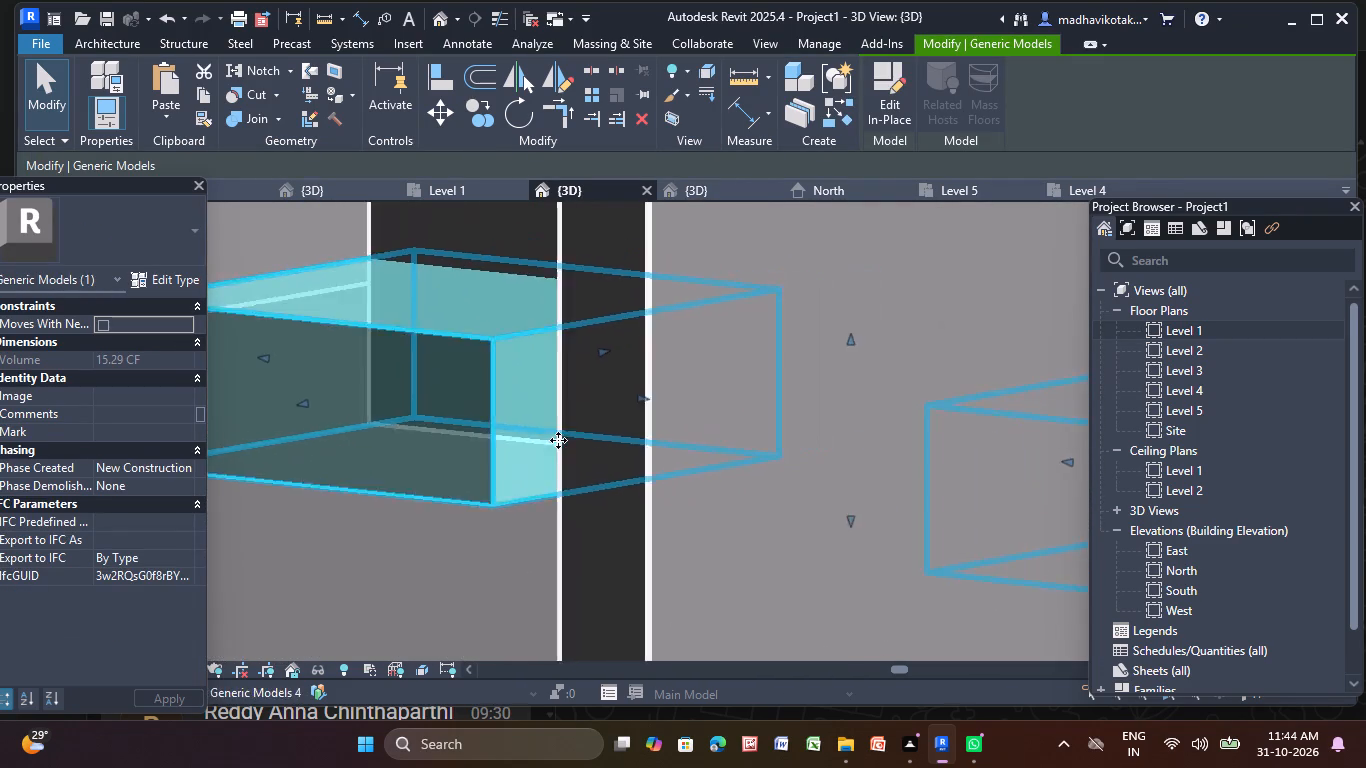
scroll(558, 440, down, 4)
middle_drag(570, 445, 607, 455)
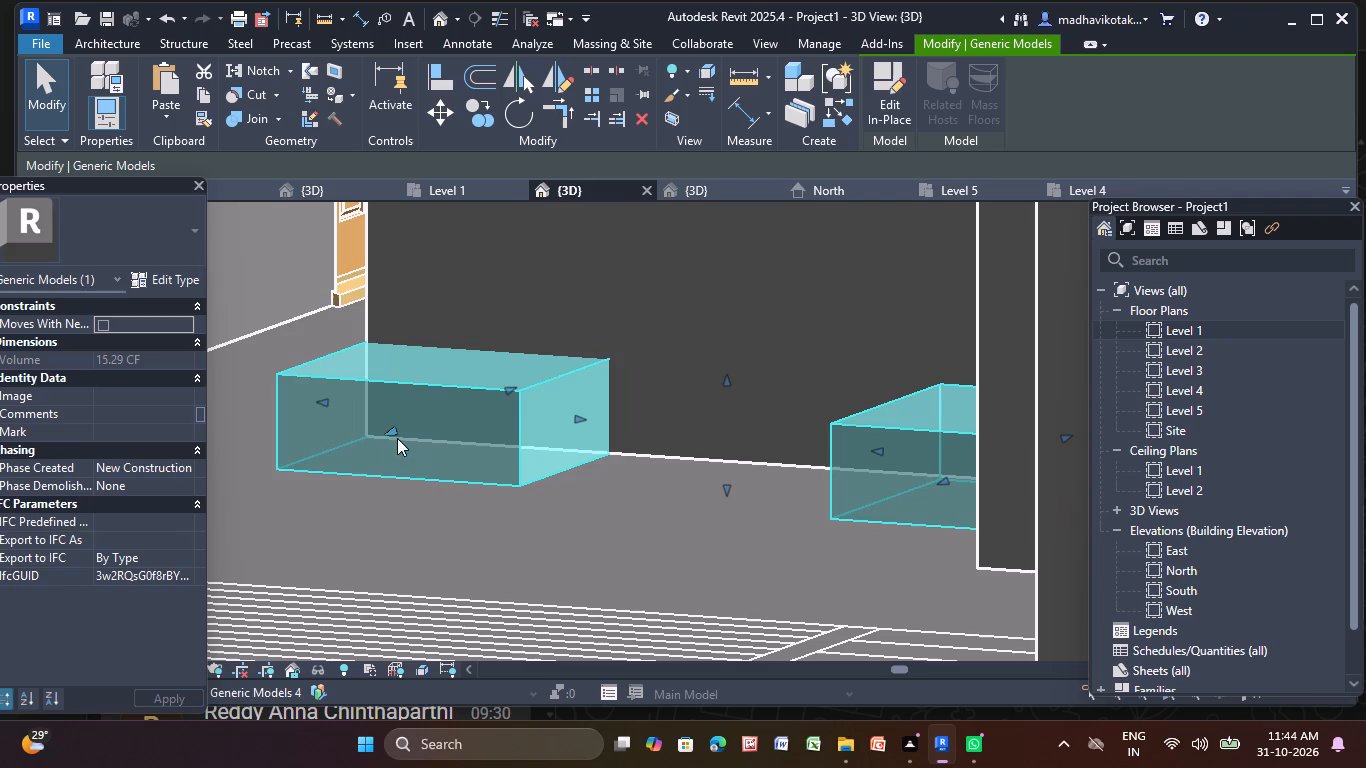
drag(387, 432, 468, 402)
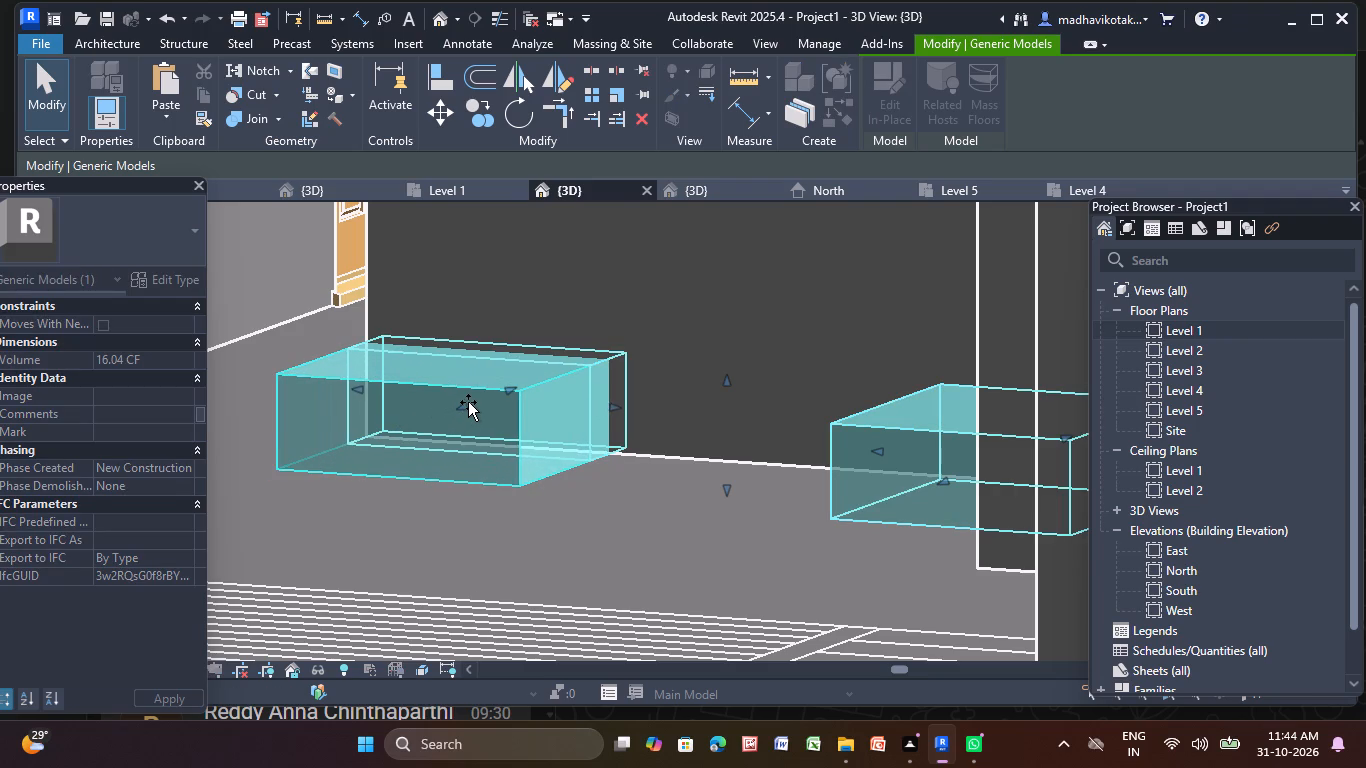
drag(468, 402, 471, 401)
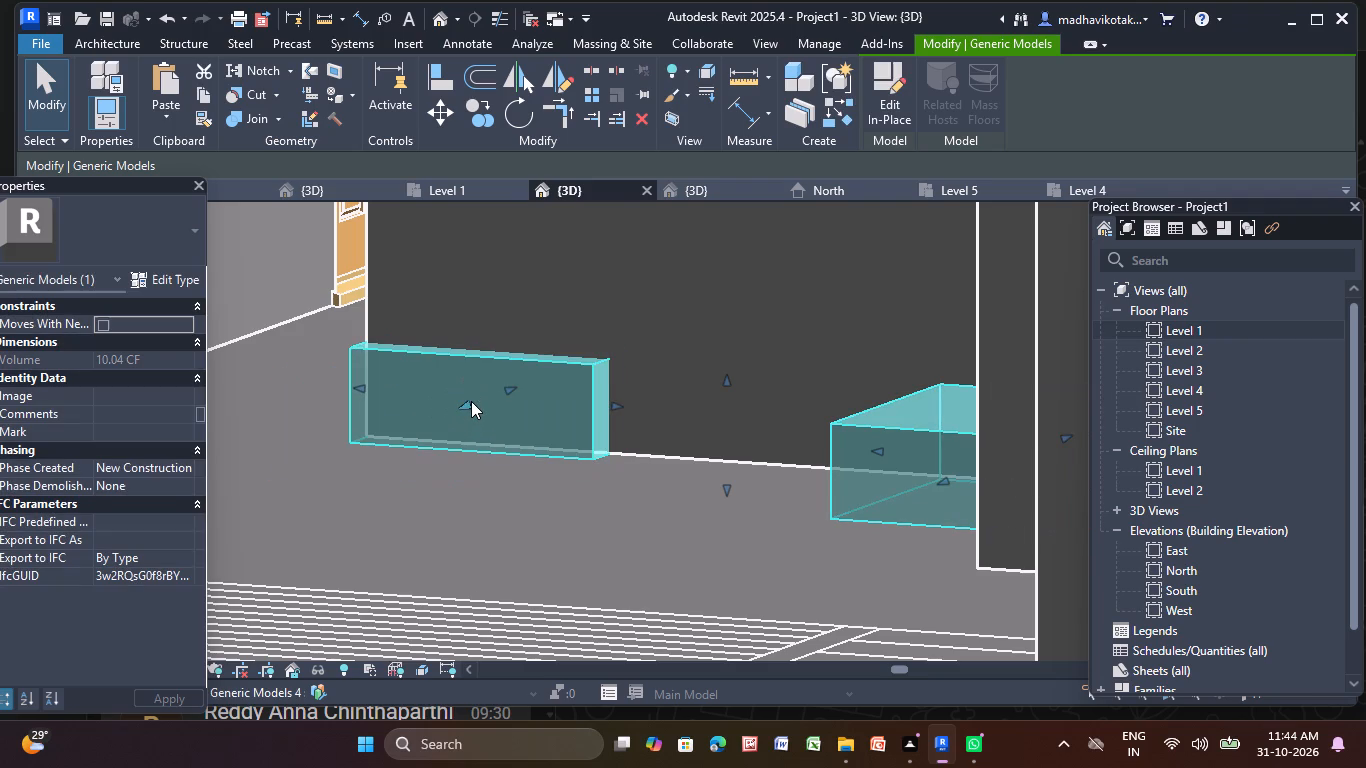
key(Escape)
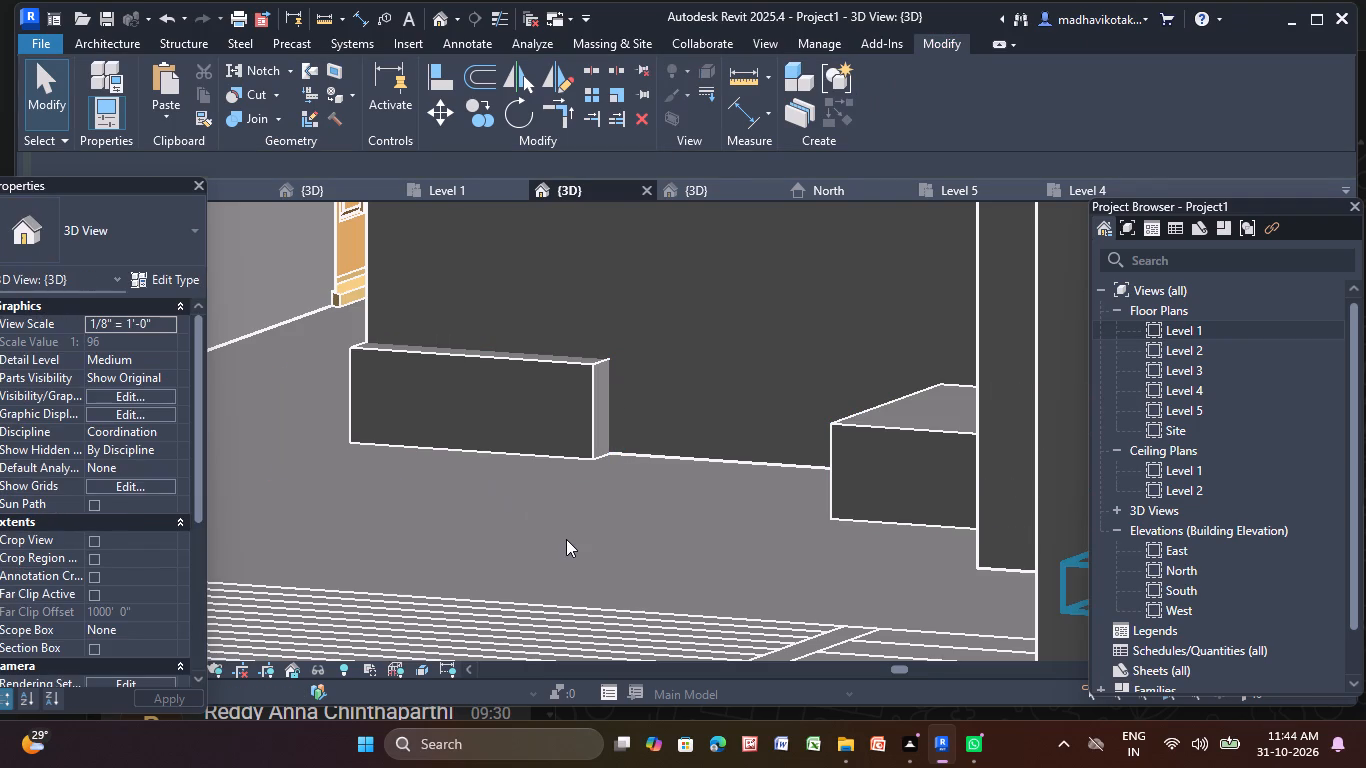
Thin the other block, beside the projecting side wall, by pulling its front face back close to the window wall.
shift+middle_drag(568, 545, 692, 574)
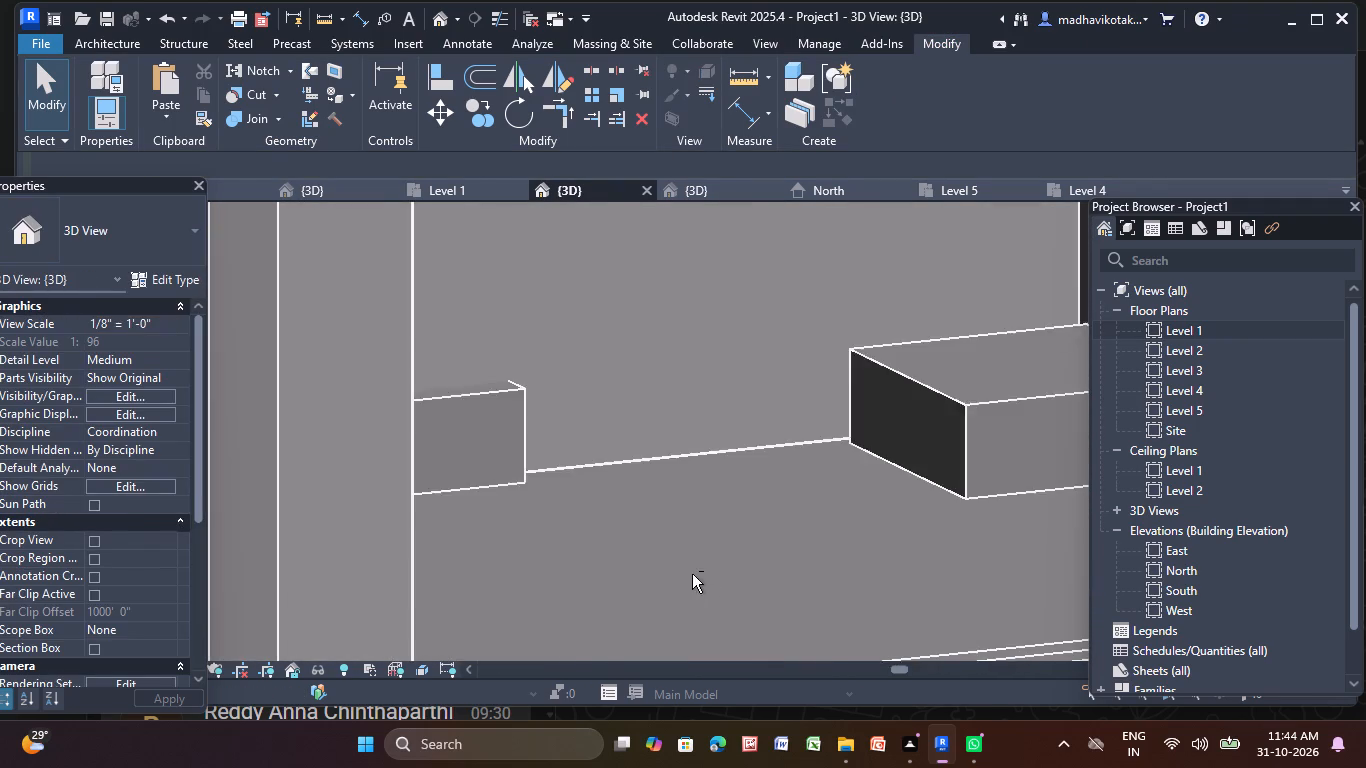
scroll(693, 574, down, 2)
middle_drag(693, 574, 570, 532)
click(823, 434)
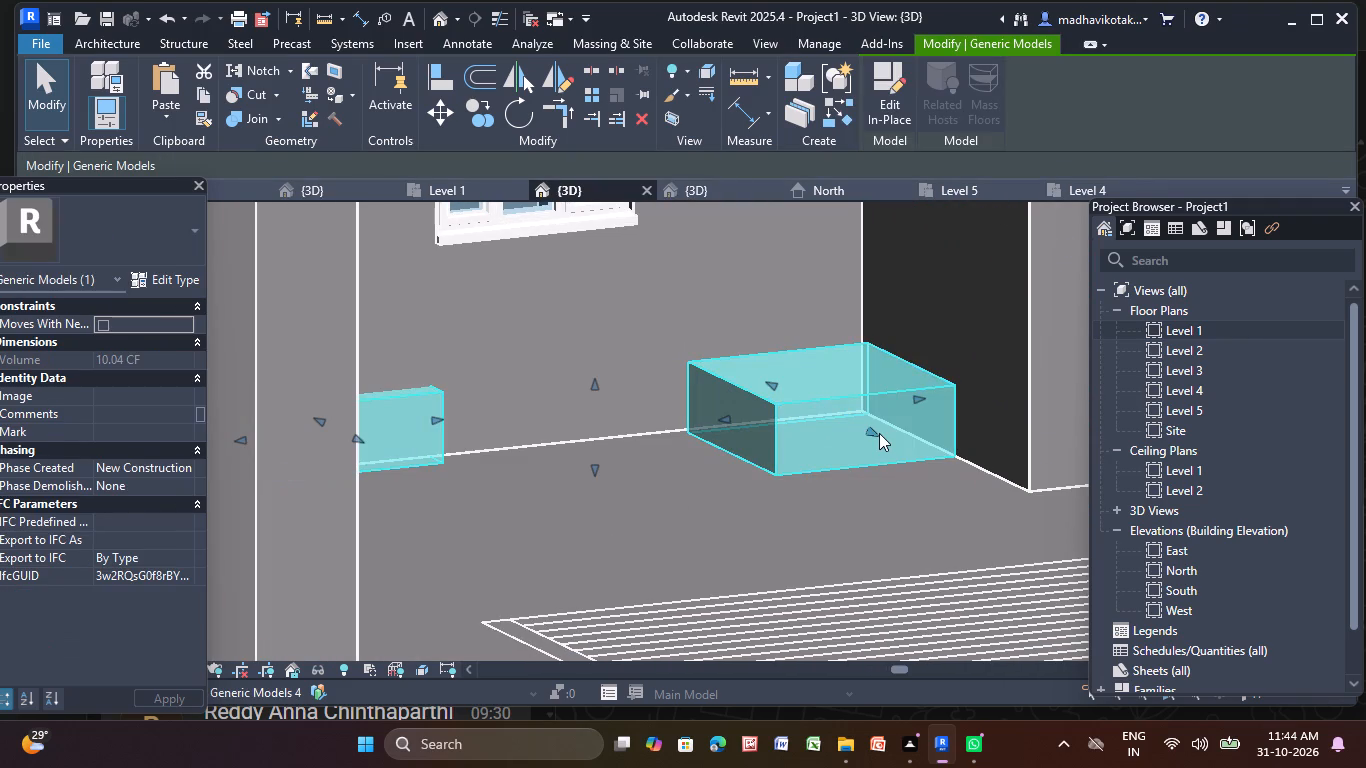
drag(869, 426, 817, 368)
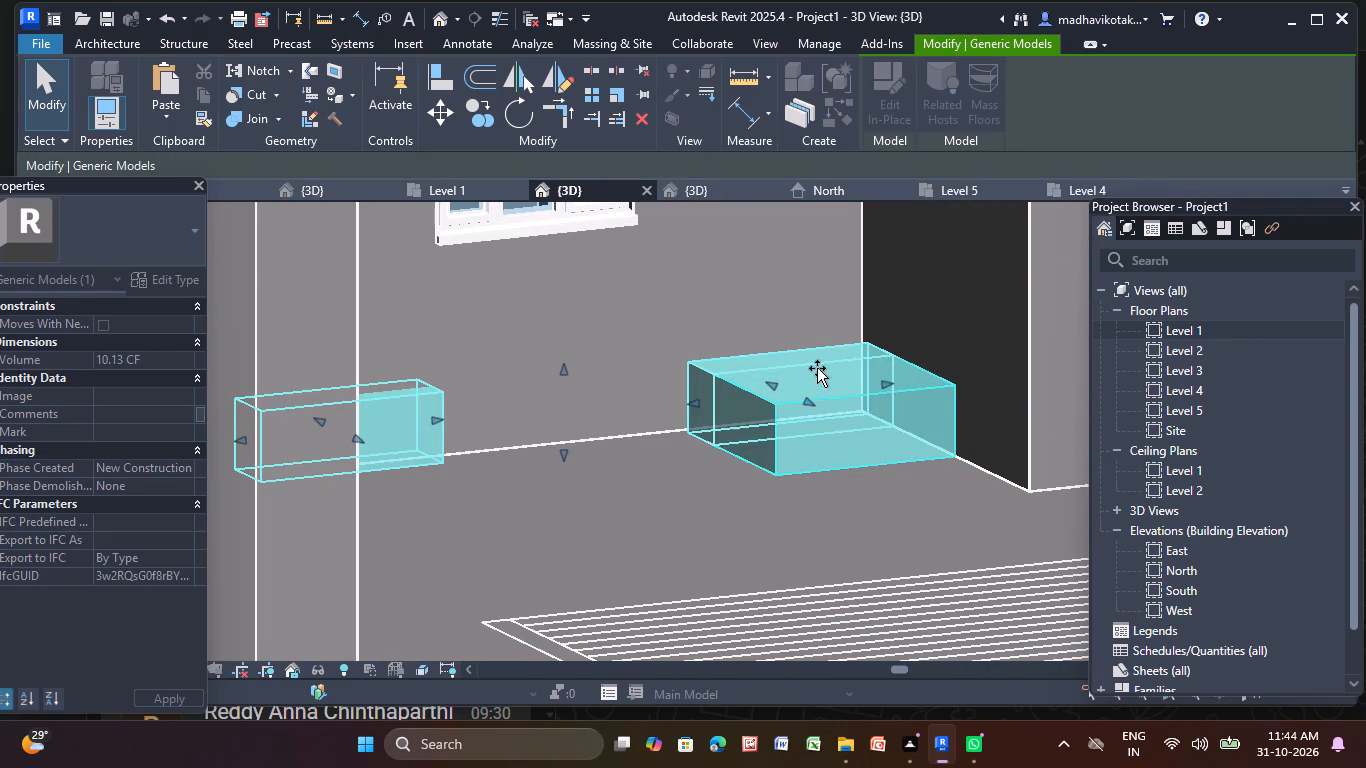
drag(817, 368, 808, 352)
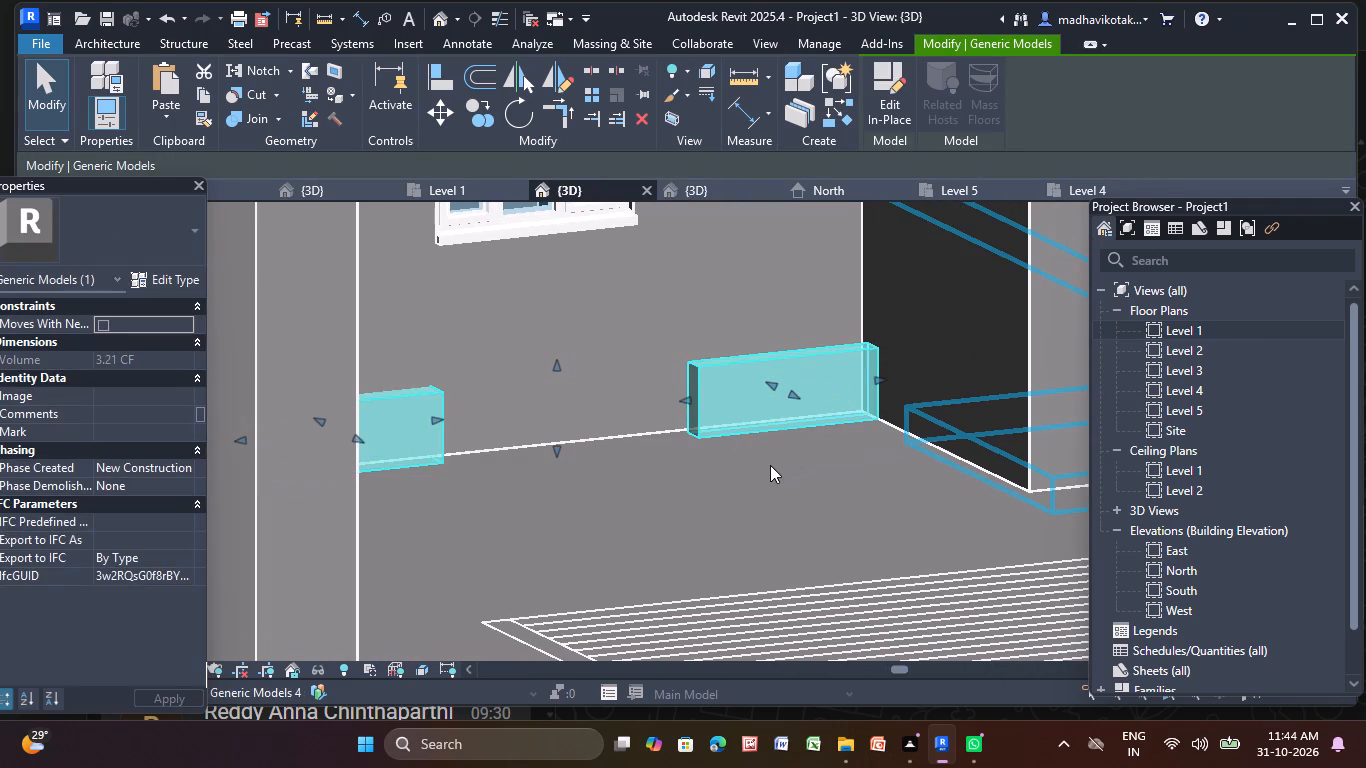
key(Escape)
scroll(755, 467, down, 1)
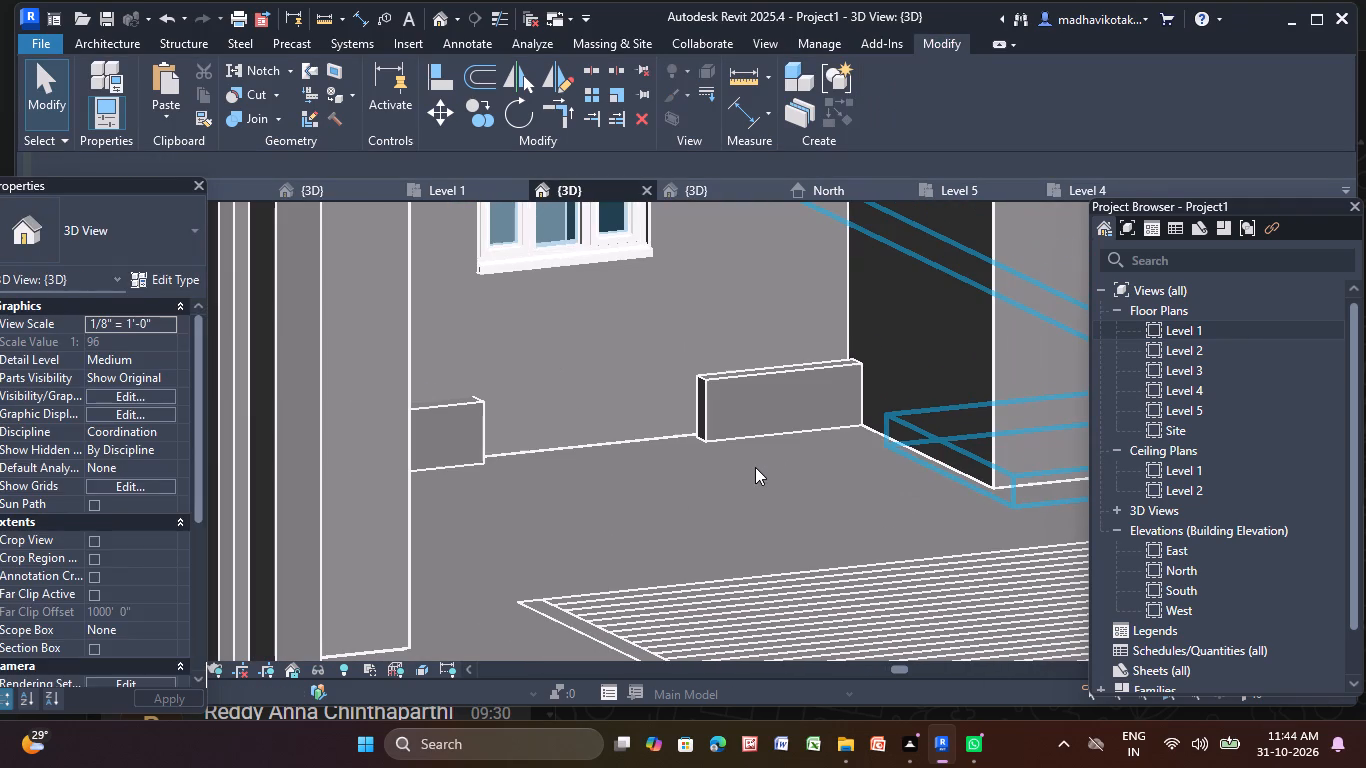
shift+middle_drag(755, 467, 705, 465)
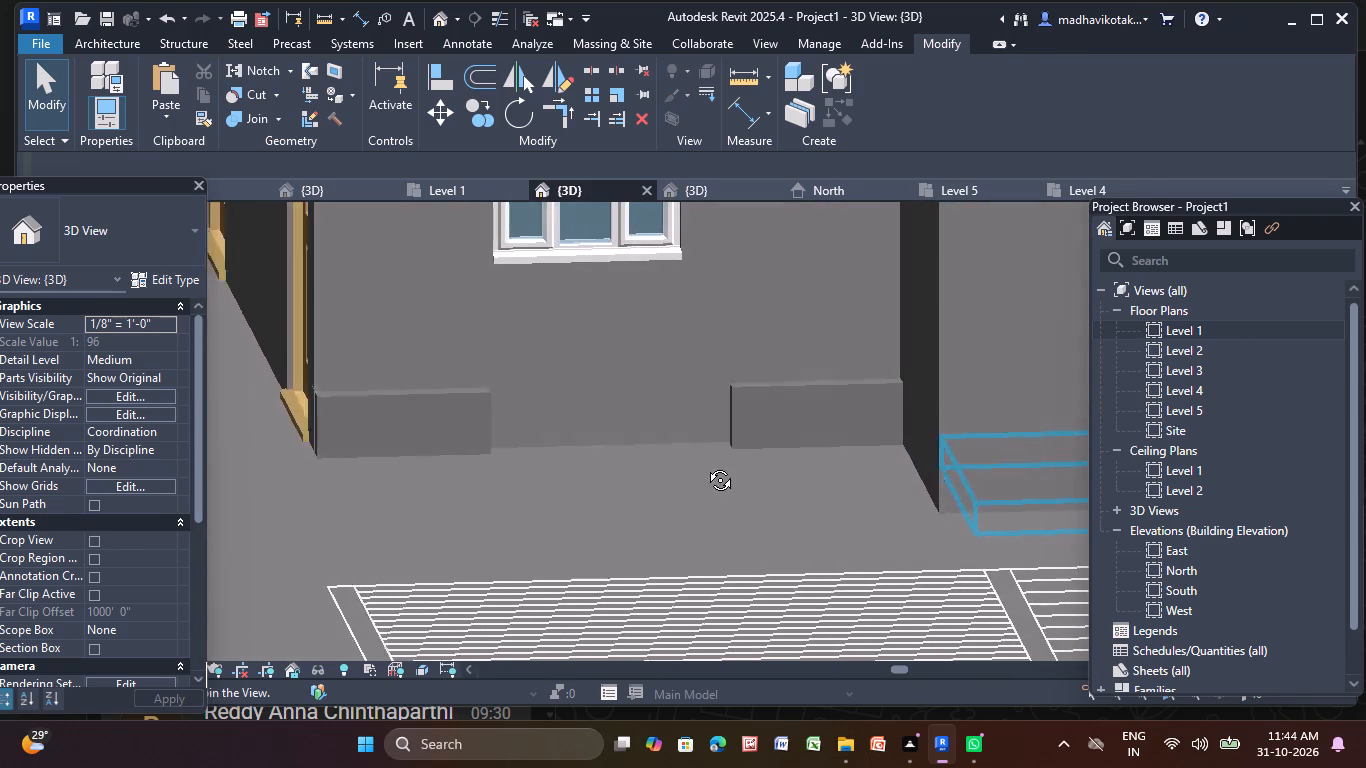
Narrow the extruded block beside the wooden doors by pulling its inner side face close to the doors.
shift+middle_drag(705, 465, 703, 463)
click(363, 405)
middle_drag(362, 410, 365, 389)
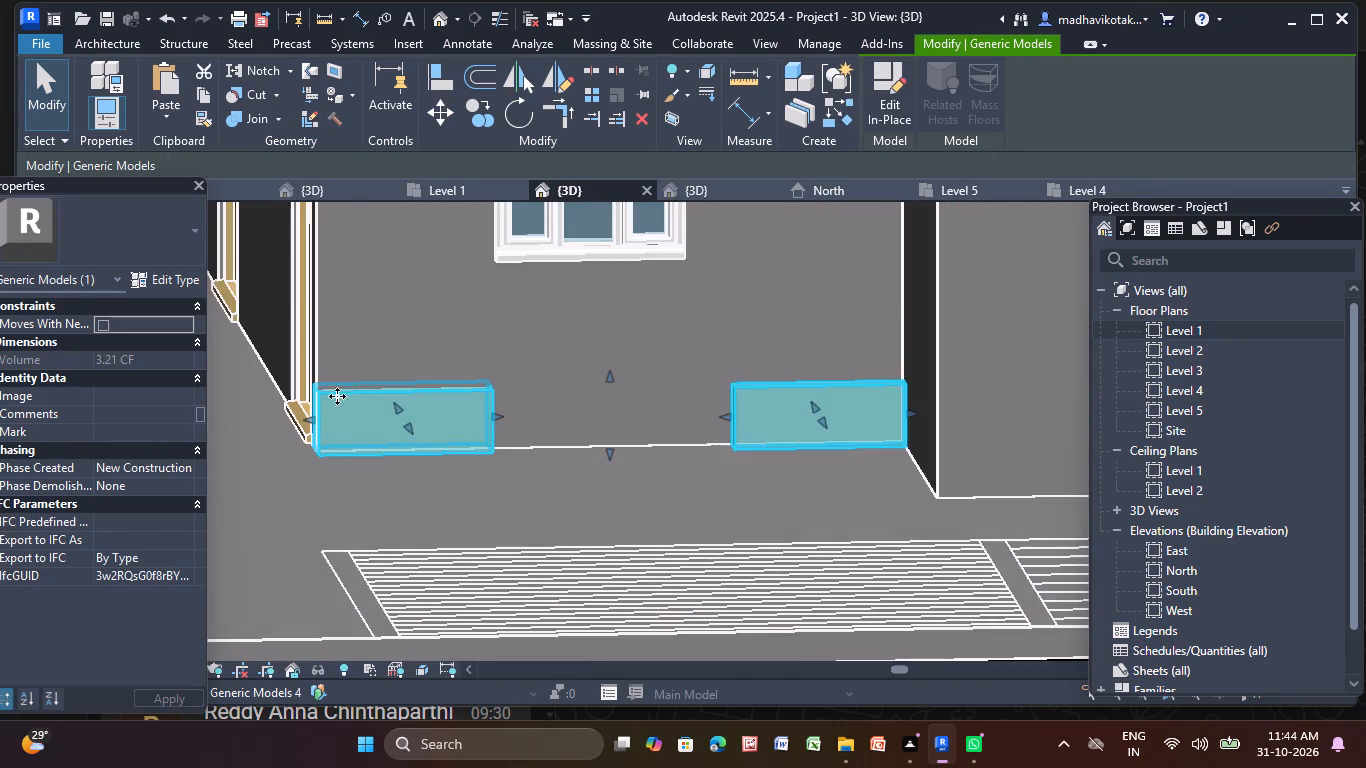
scroll(322, 414, up, 4)
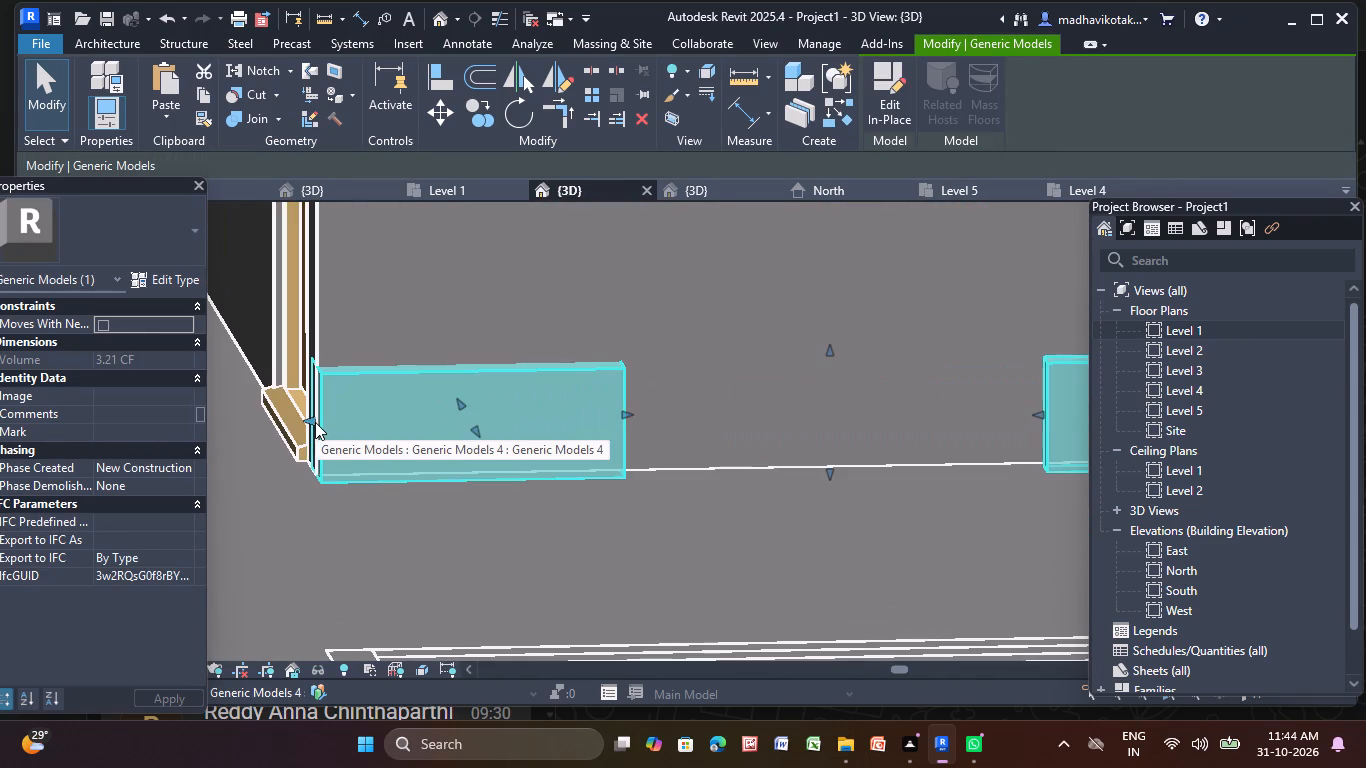
click(311, 422)
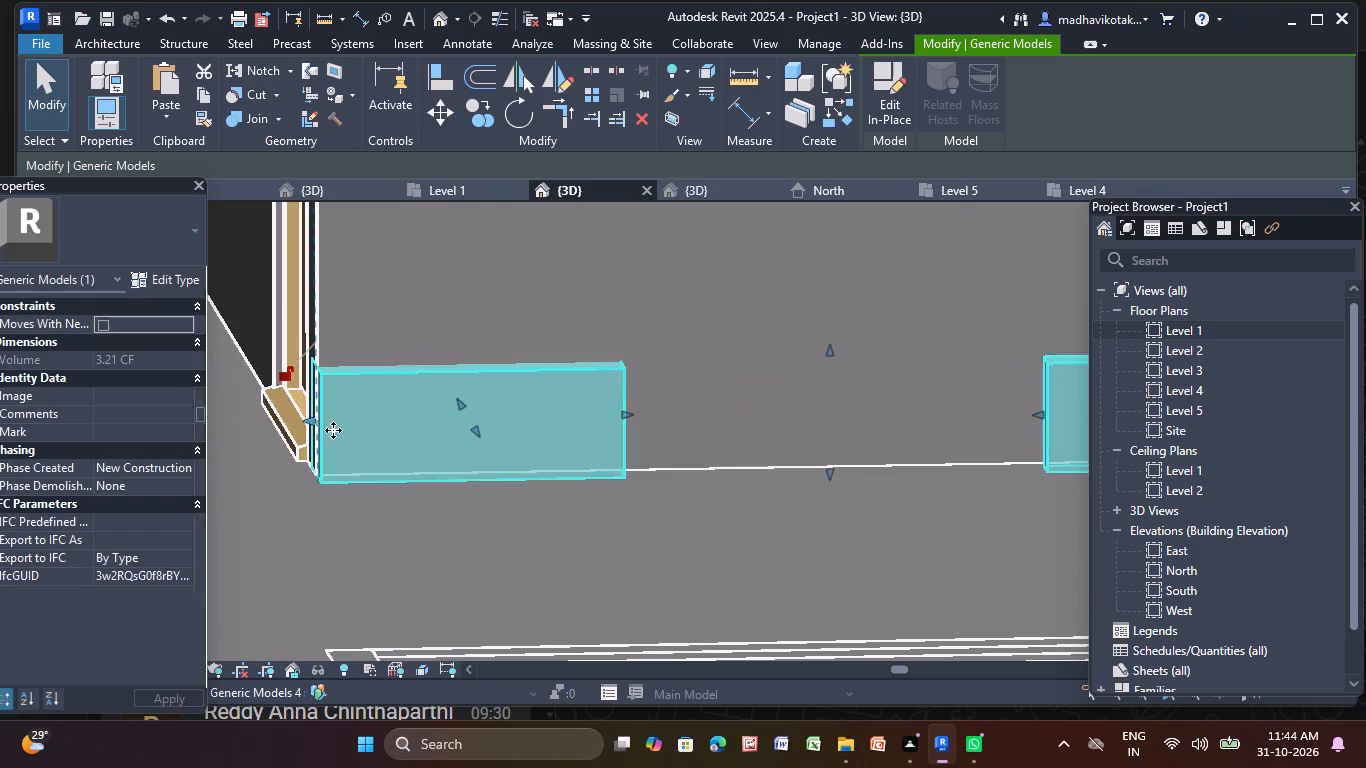
drag(628, 410, 576, 414)
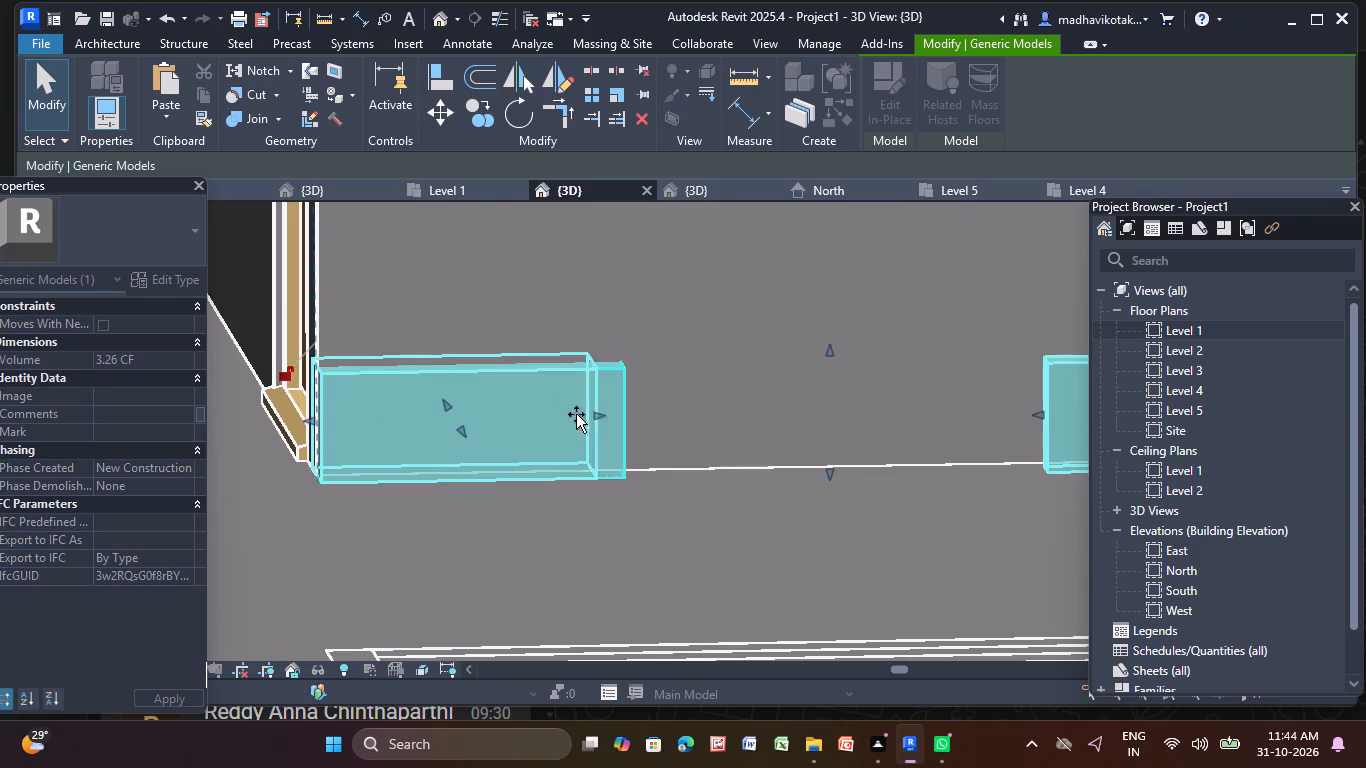
drag(576, 414, 367, 433)
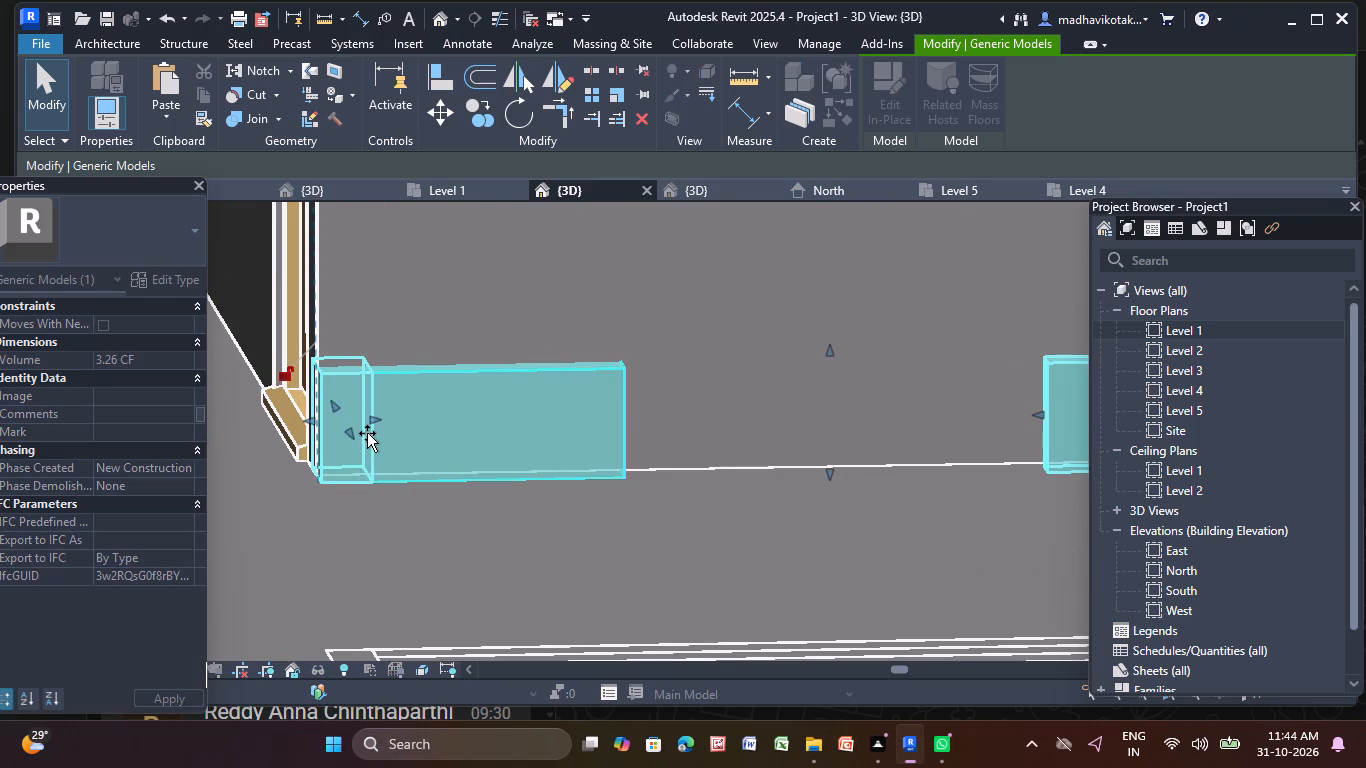
drag(367, 433, 364, 433)
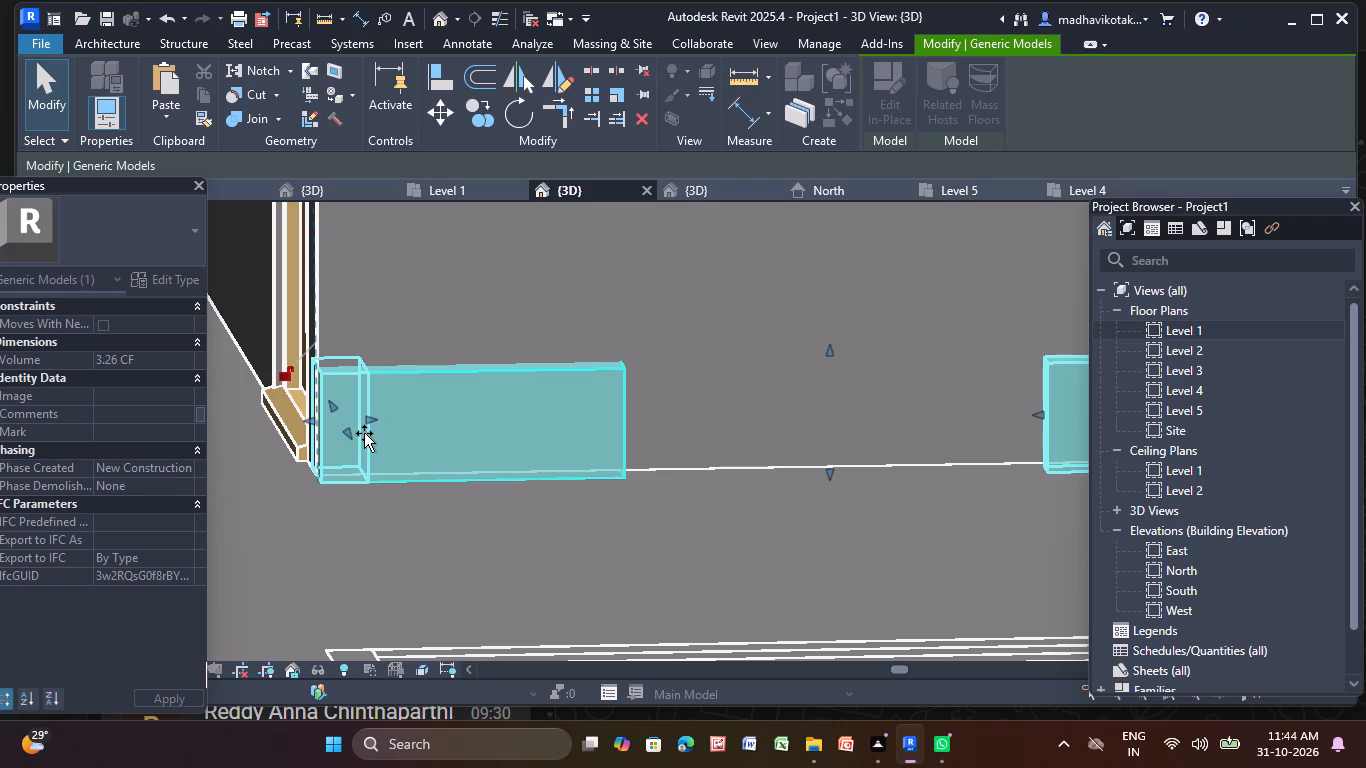
drag(364, 433, 368, 433)
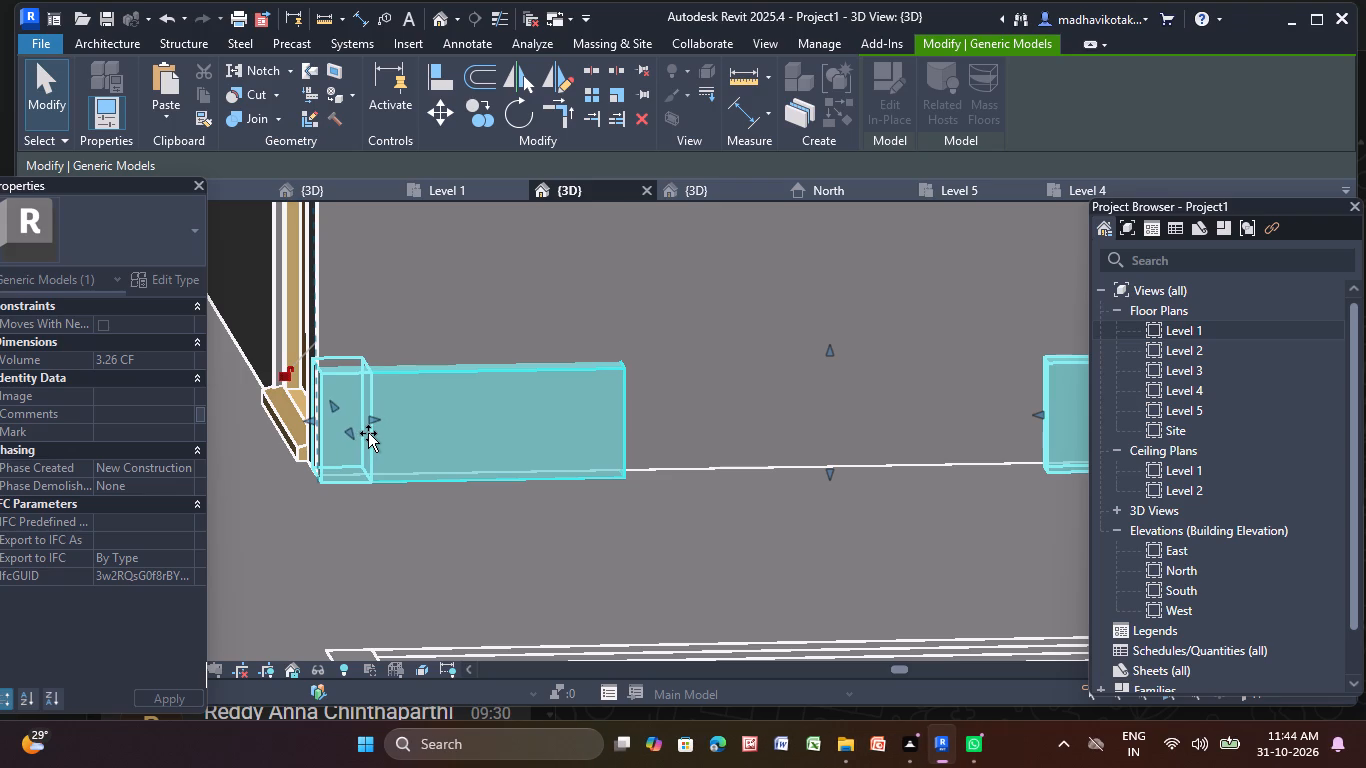
drag(368, 433, 369, 434)
middle_drag(426, 479, 438, 502)
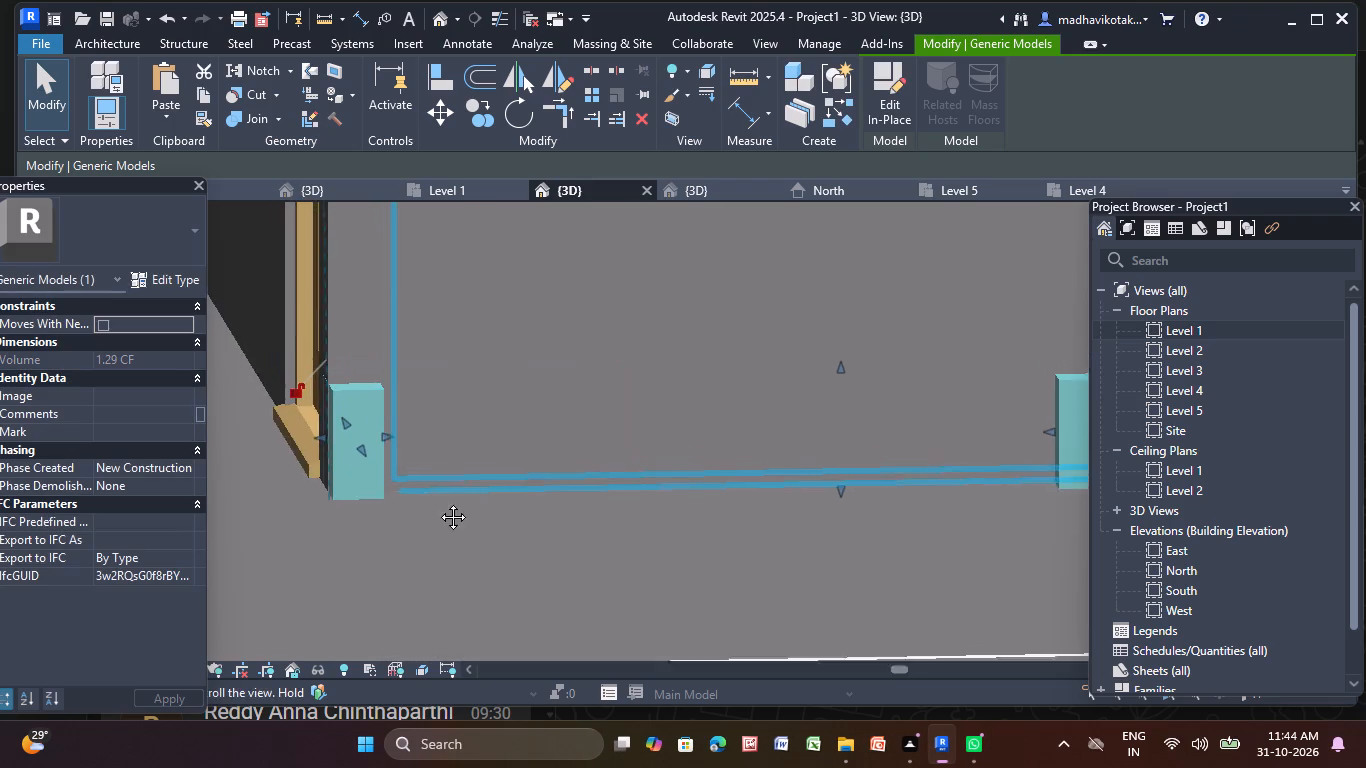
middle_drag(438, 502, 439, 520)
key(Escape)
Narrow the other block by pulling its inner side face toward the projecting side wall, roughly matching the first block's width.
scroll(638, 526, down, 4)
middle_drag(645, 528, 523, 533)
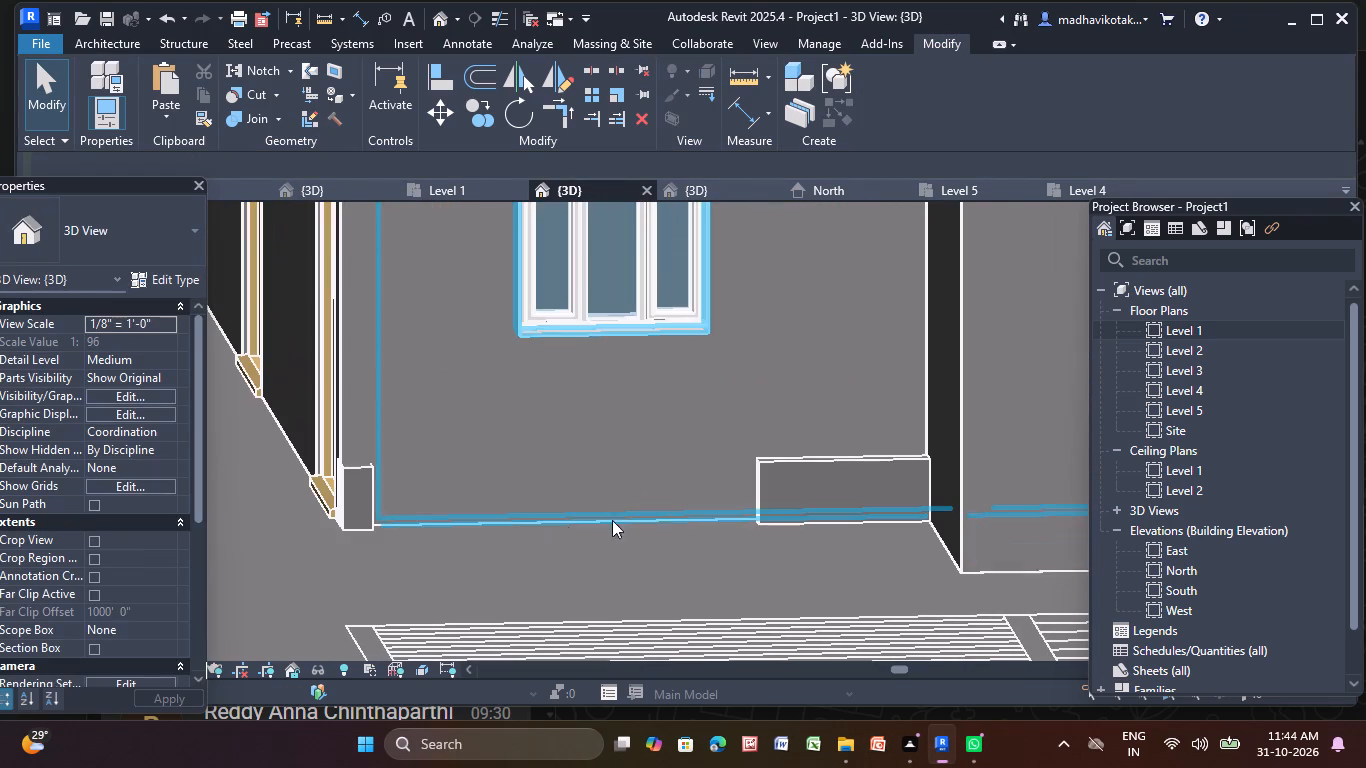
click(810, 482)
drag(751, 488, 817, 489)
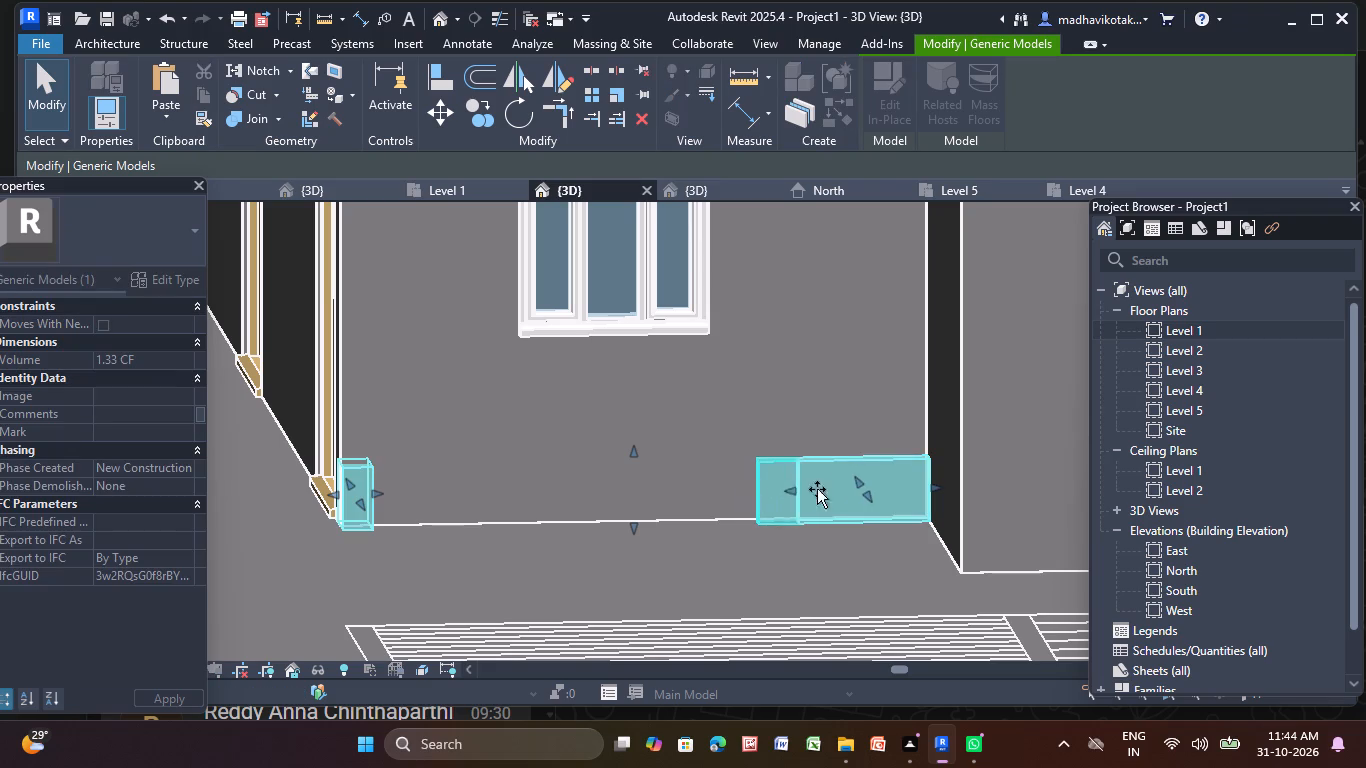
drag(817, 489, 877, 483)
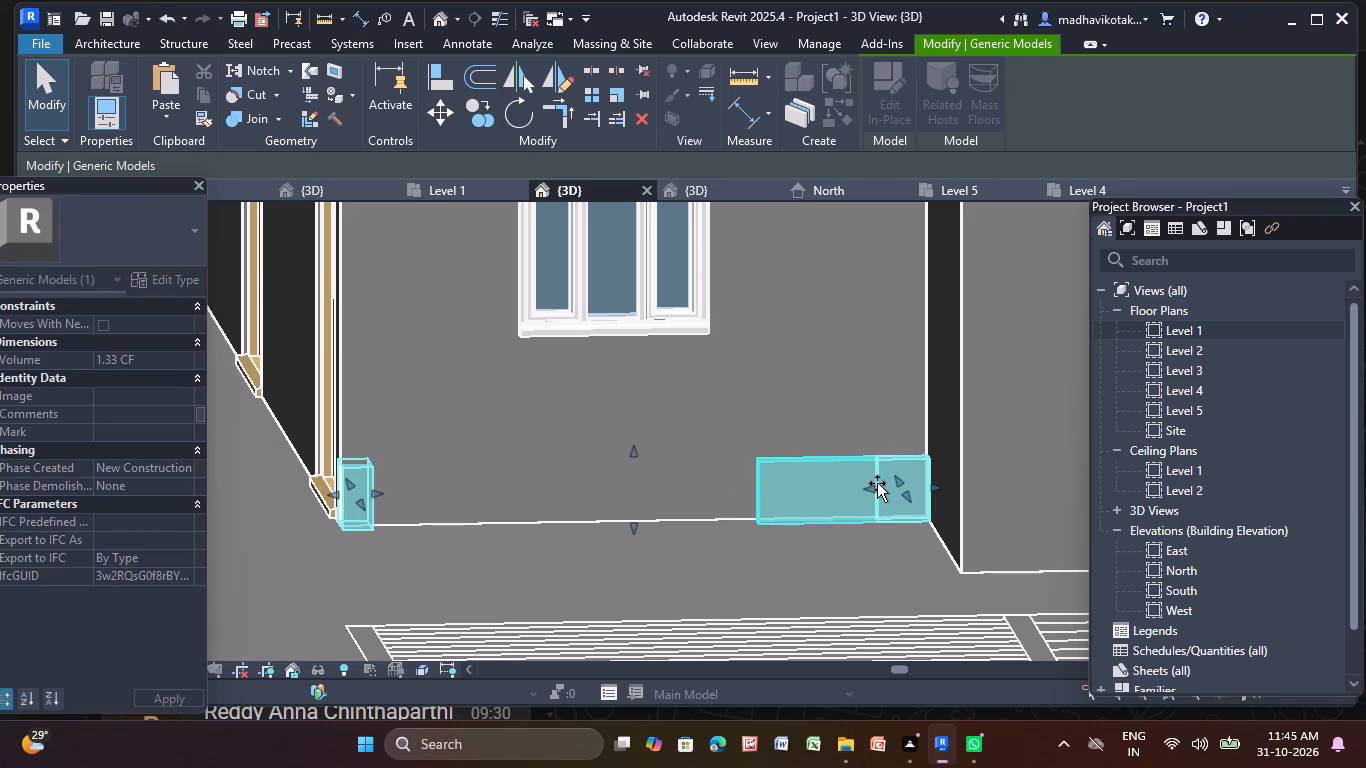
drag(877, 483, 889, 487)
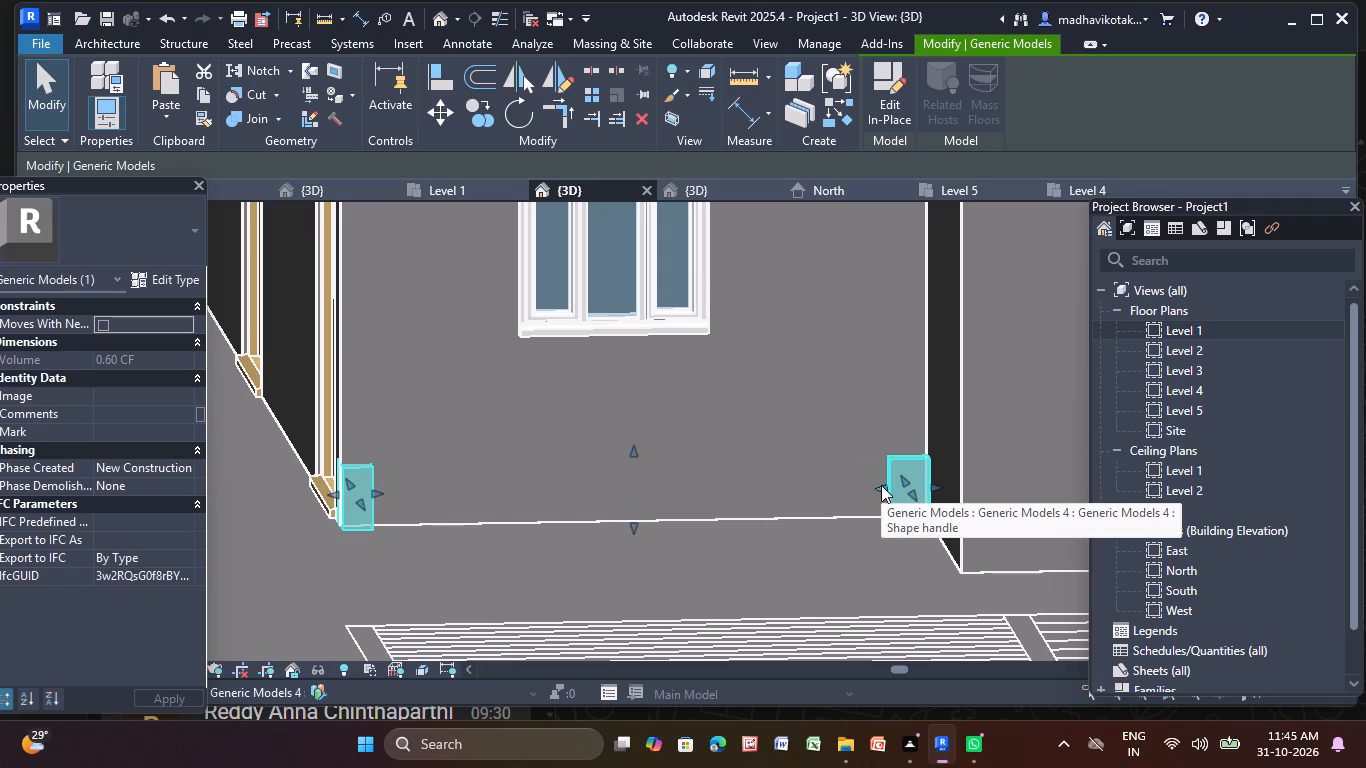
Widen the block beside the wooden doors slightly and reduce its depth by bringing its rear face forward.
middle_drag(881, 485, 863, 553)
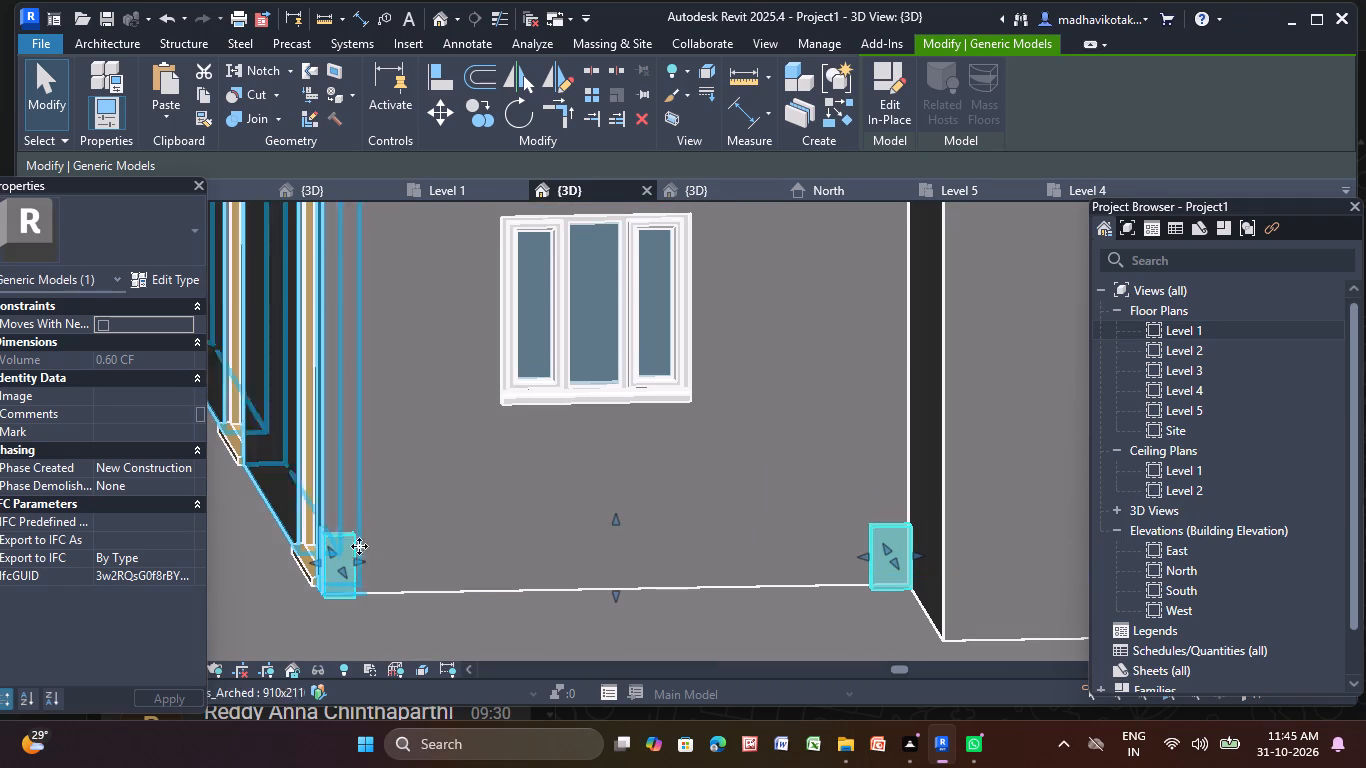
click(359, 562)
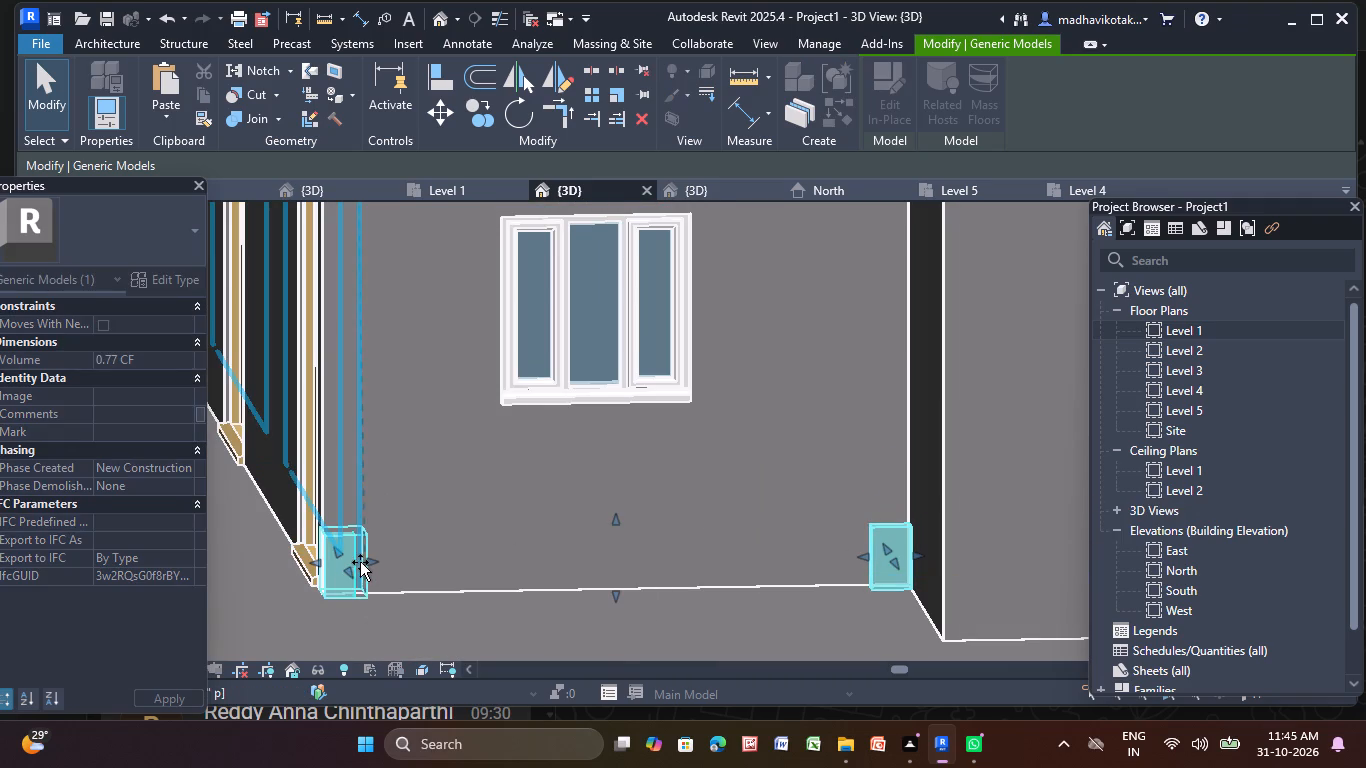
key(Escape)
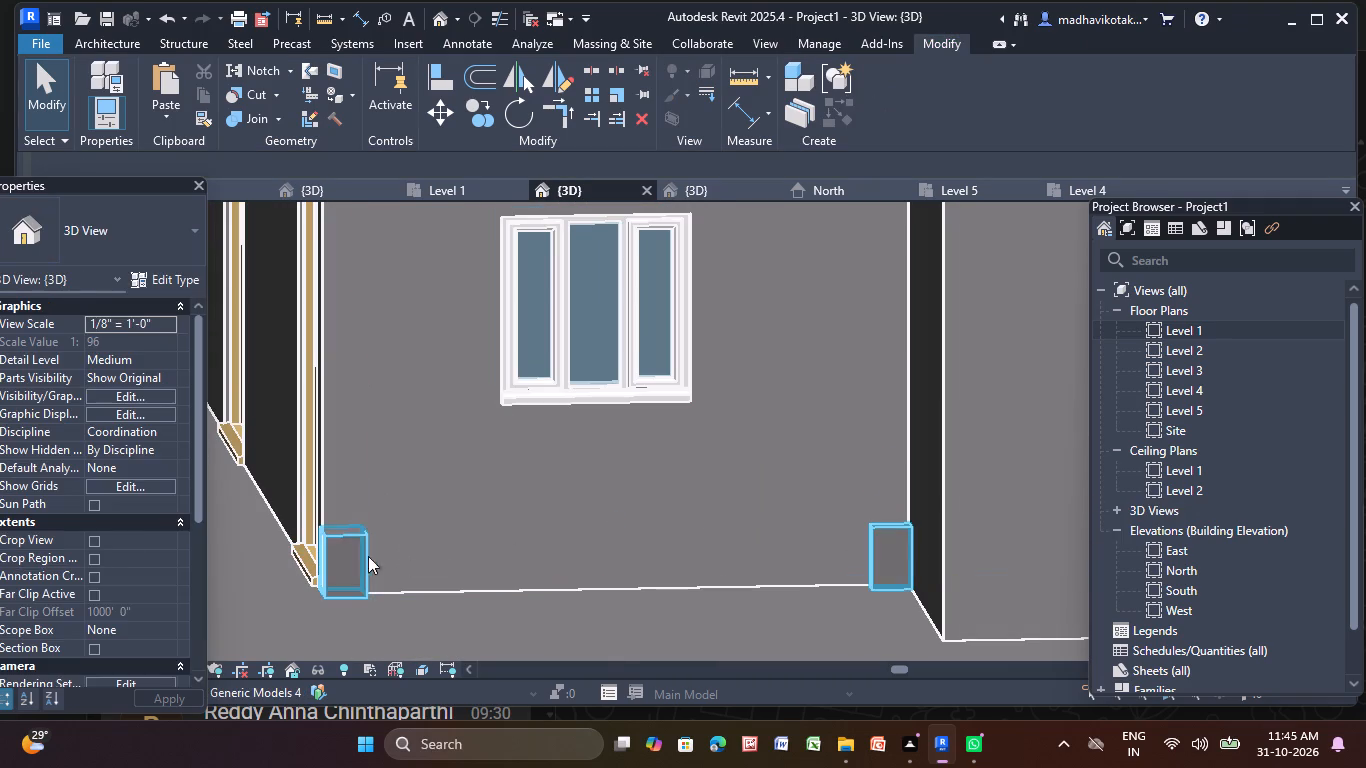
click(348, 556)
drag(341, 552, 424, 518)
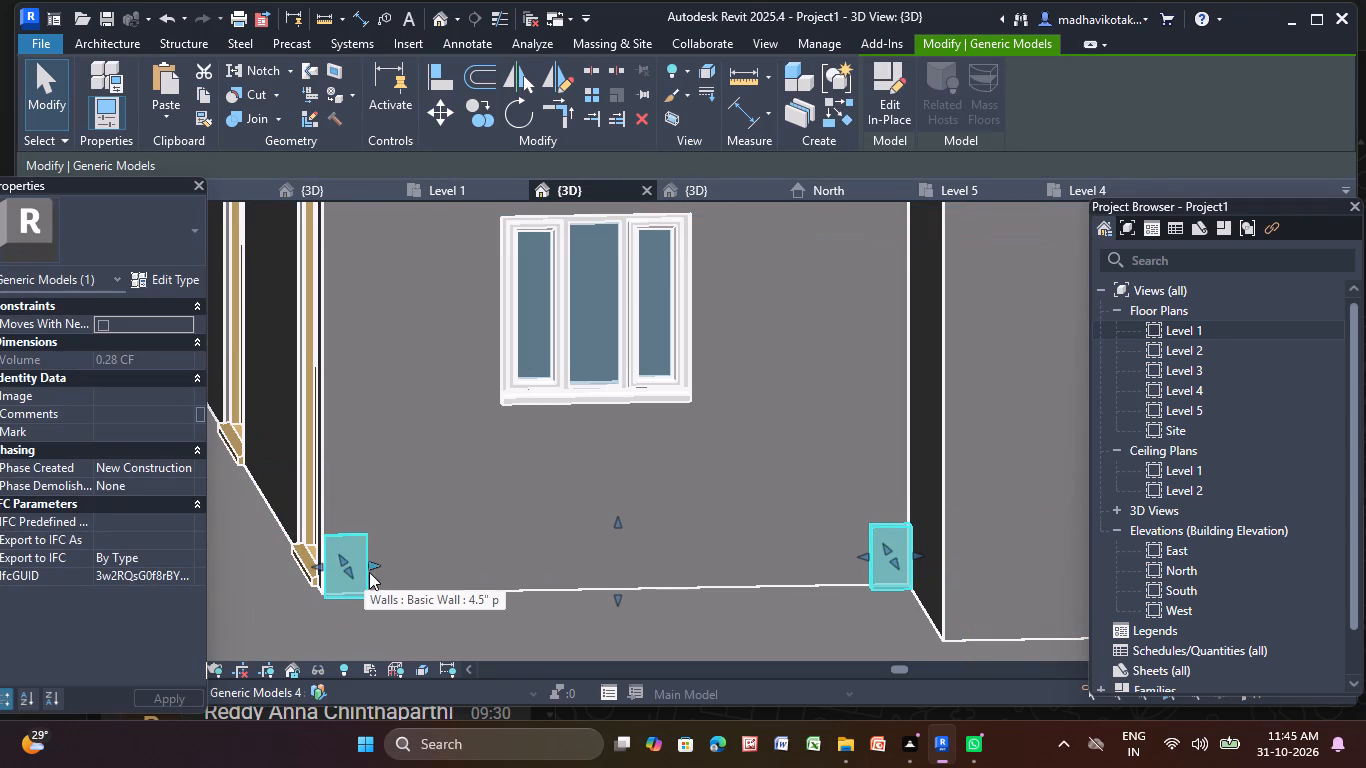
Stretch the shared top of both blocks upward from the ground floor, past the first floor slab above, to the second slab.
drag(620, 519, 638, 354)
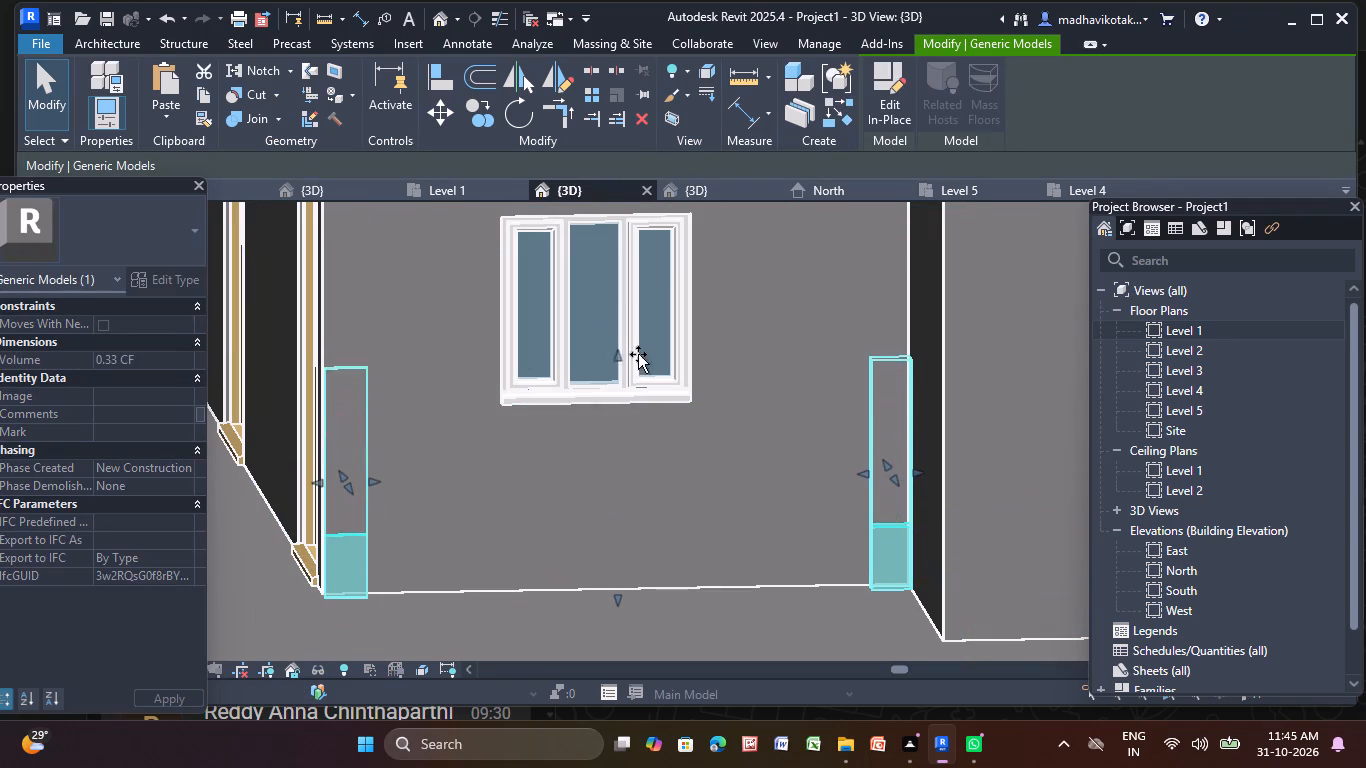
drag(638, 354, 679, 250)
scroll(713, 442, down, 2)
middle_drag(701, 466, 689, 686)
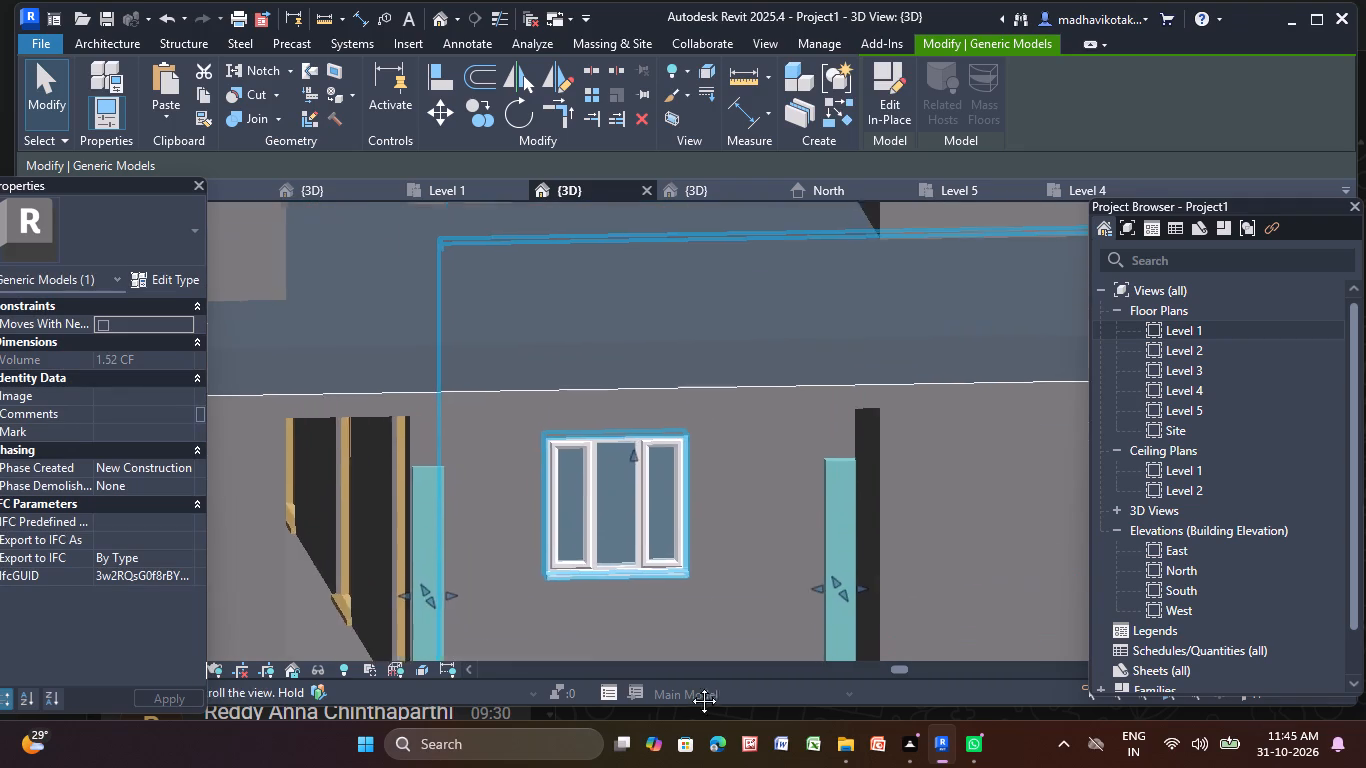
middle_drag(689, 686, 689, 720)
middle_drag(638, 649, 613, 624)
drag(631, 536, 642, 382)
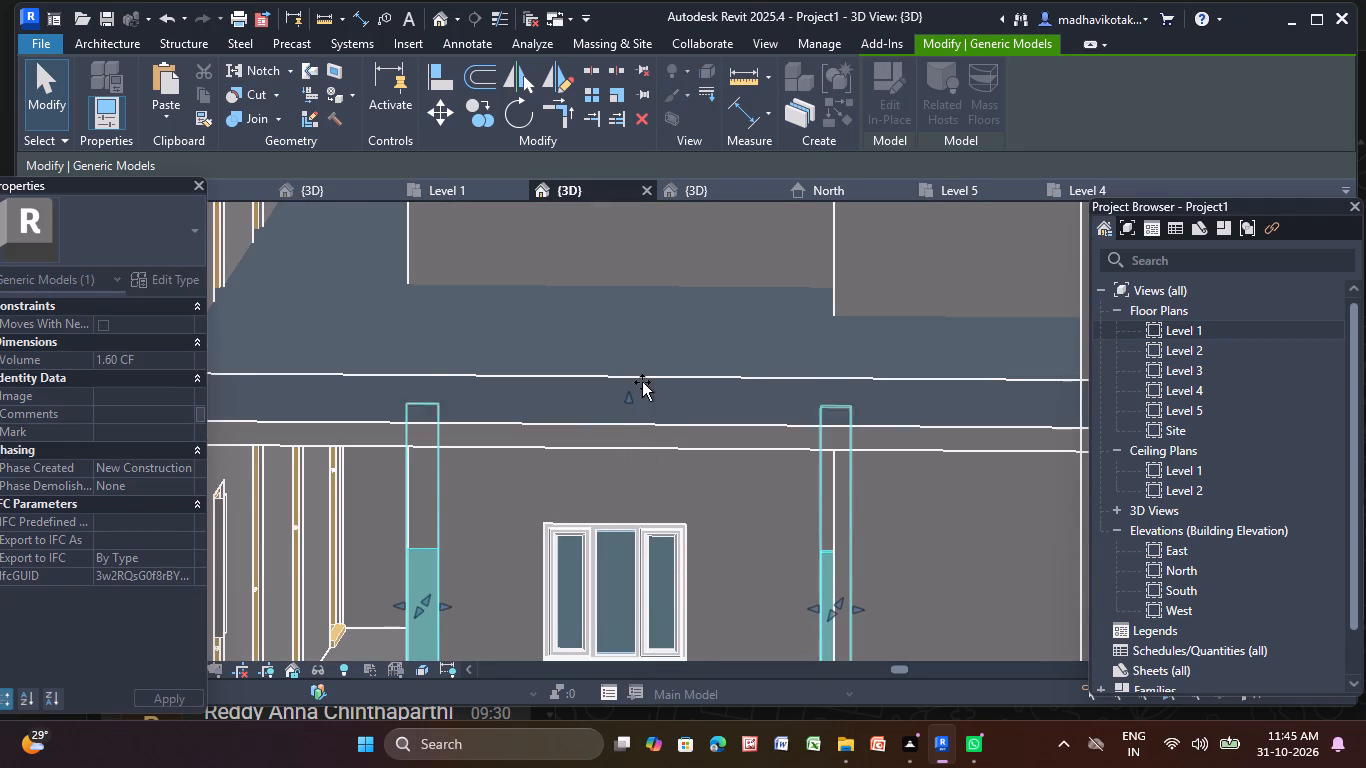
drag(642, 382, 668, 238)
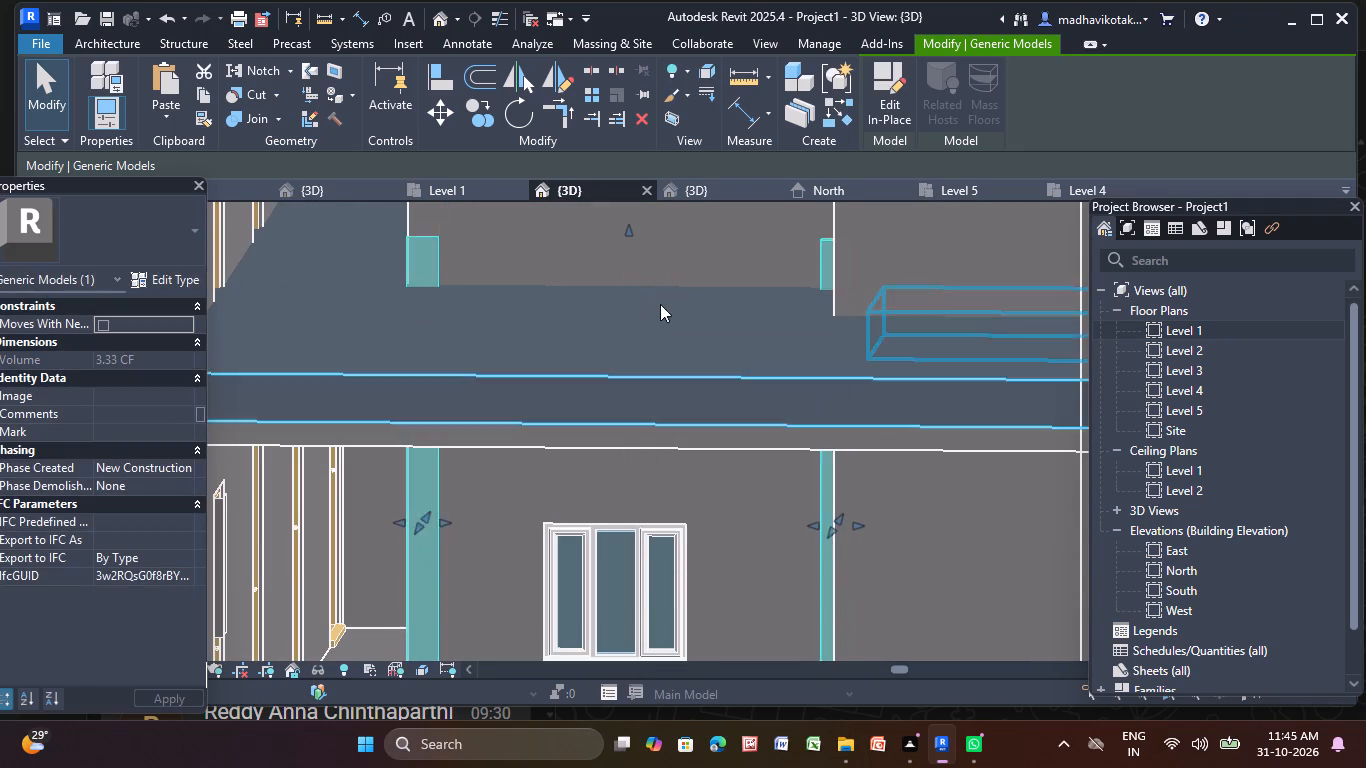
scroll(660, 309, down, 2)
middle_drag(658, 311, 606, 501)
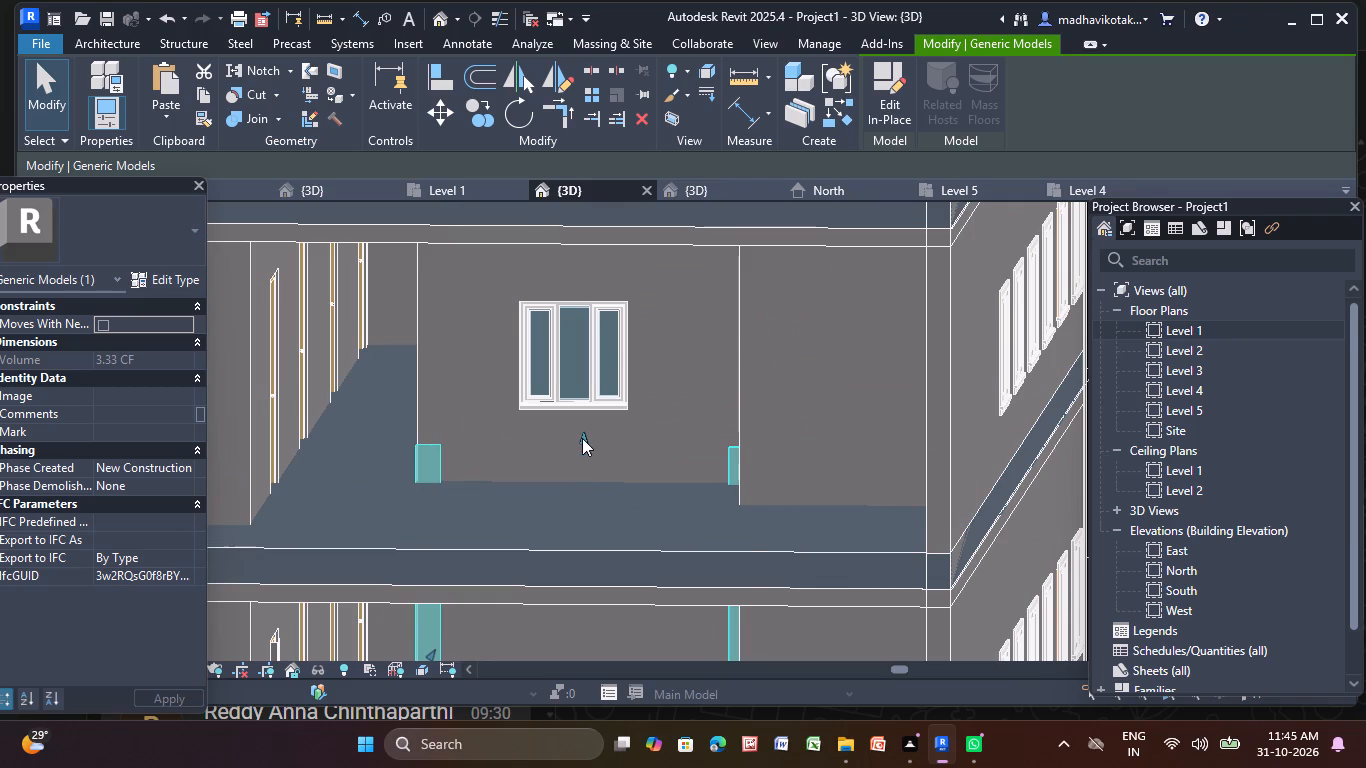
drag(582, 438, 665, 193)
Continue stretching both strips upward through the remaining storeys to the underside of the roof slab.
scroll(596, 342, down, 4)
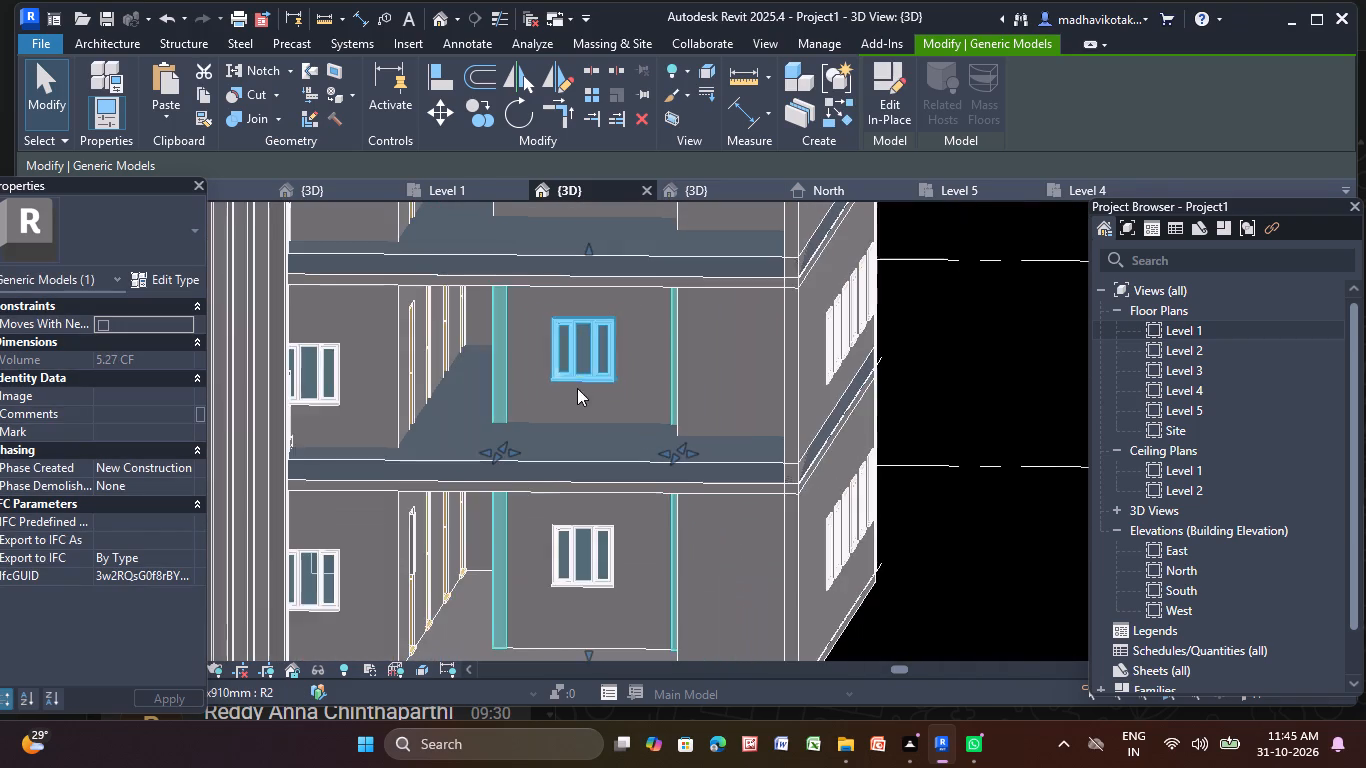
middle_drag(576, 399, 586, 402)
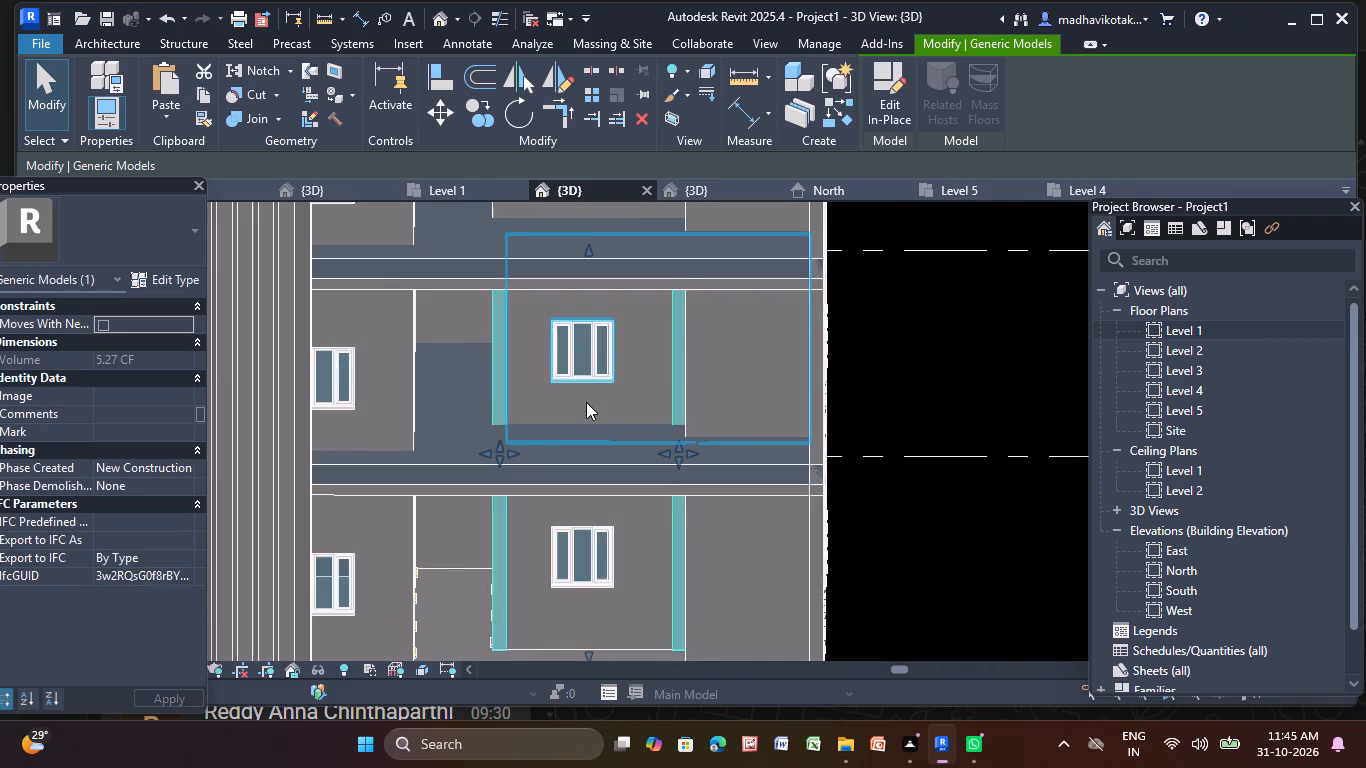
scroll(586, 402, down, 3)
middle_drag(586, 402, 574, 526)
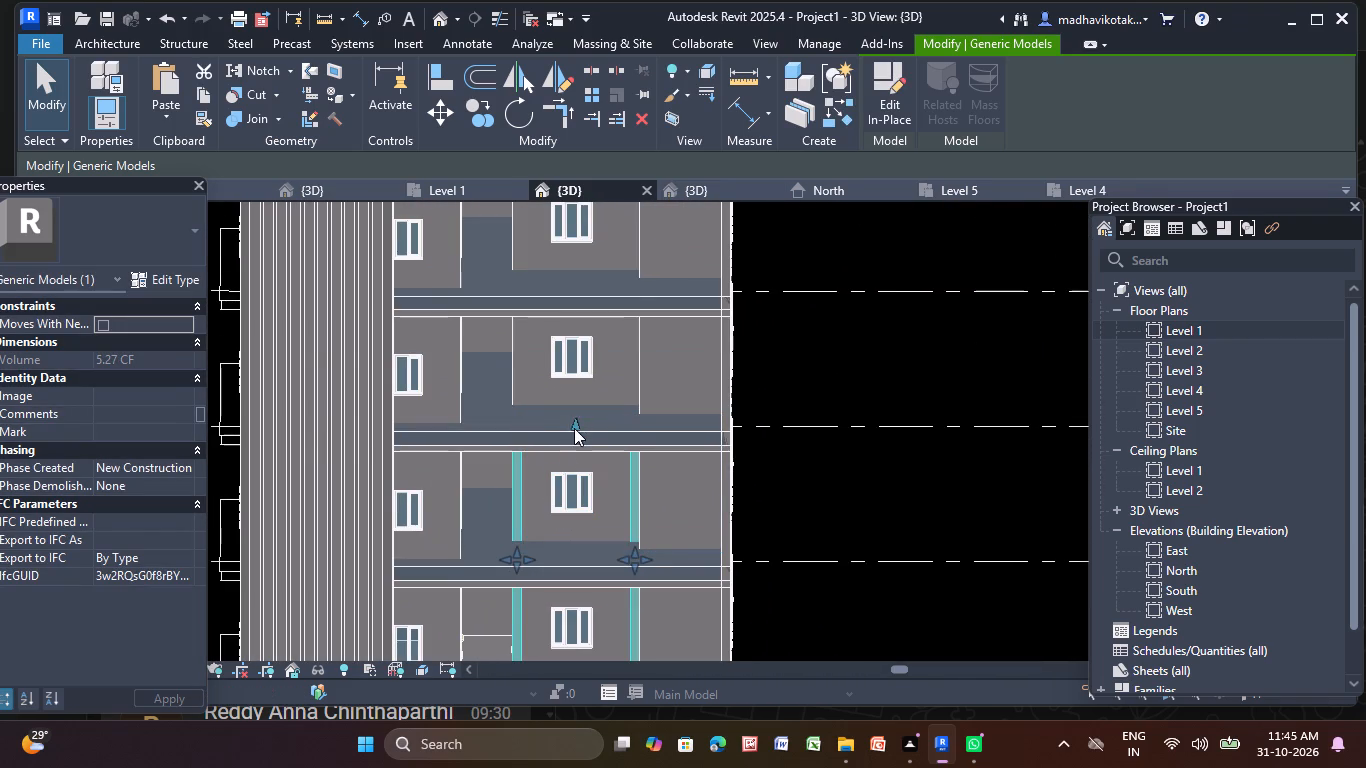
drag(575, 428, 583, 240)
scroll(549, 351, down, 3)
middle_drag(549, 358, 526, 557)
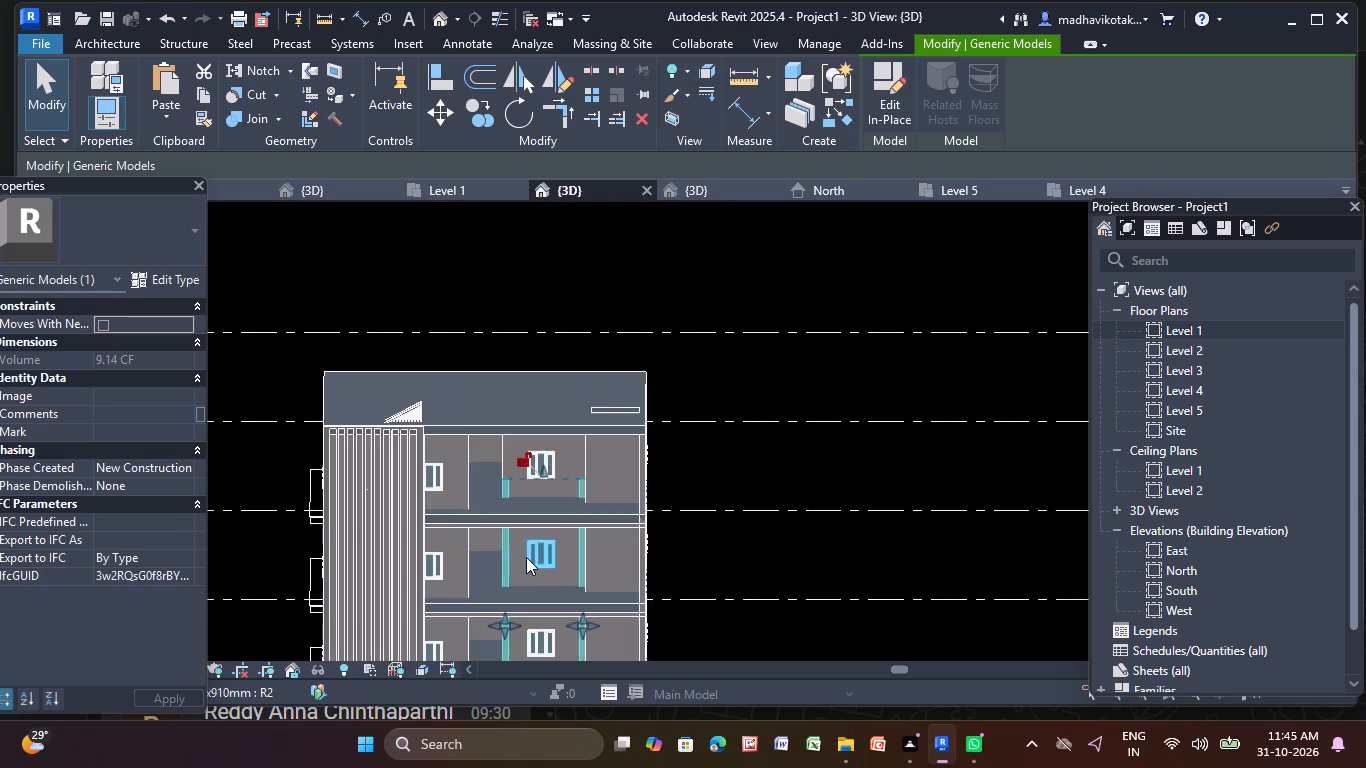
shift+middle_drag(526, 557, 525, 543)
shift+middle_drag(536, 483, 539, 471)
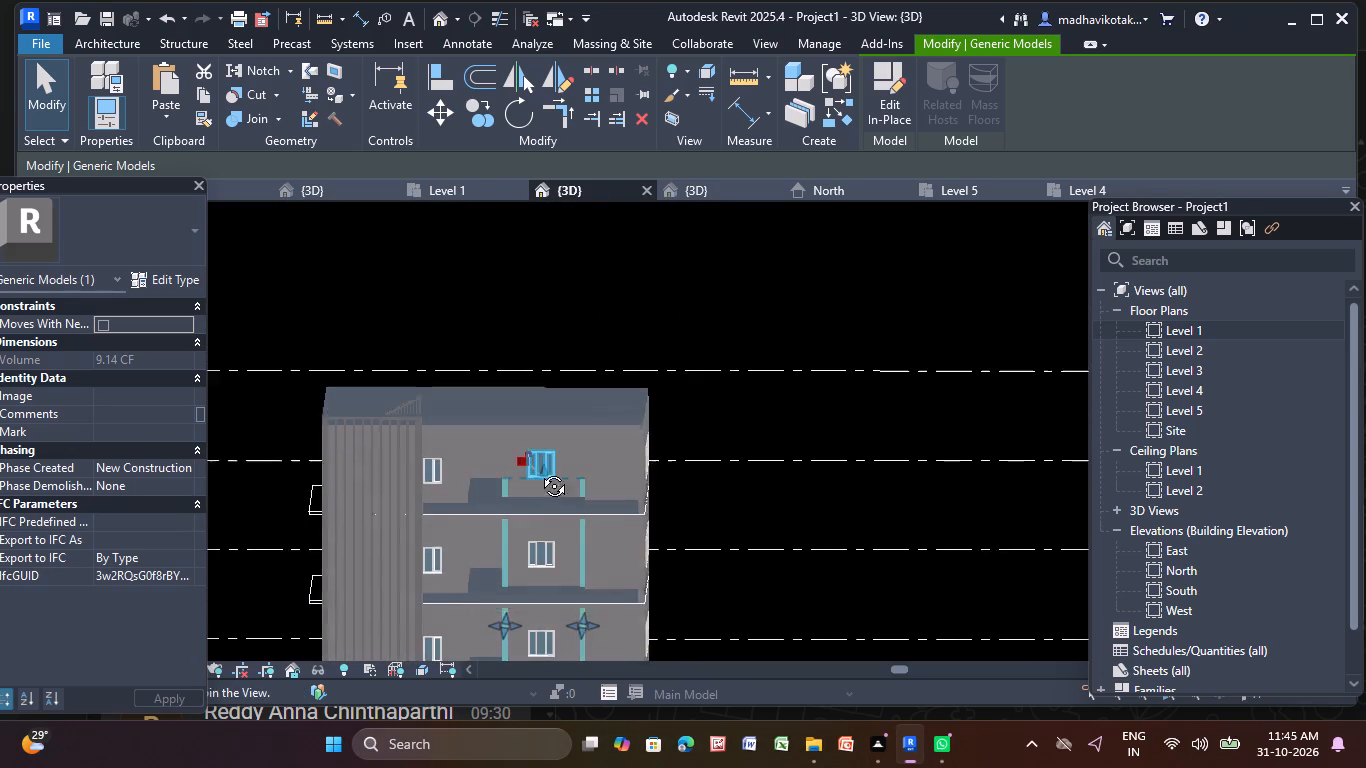
shift+middle_drag(539, 471, 541, 468)
scroll(541, 467, up, 7)
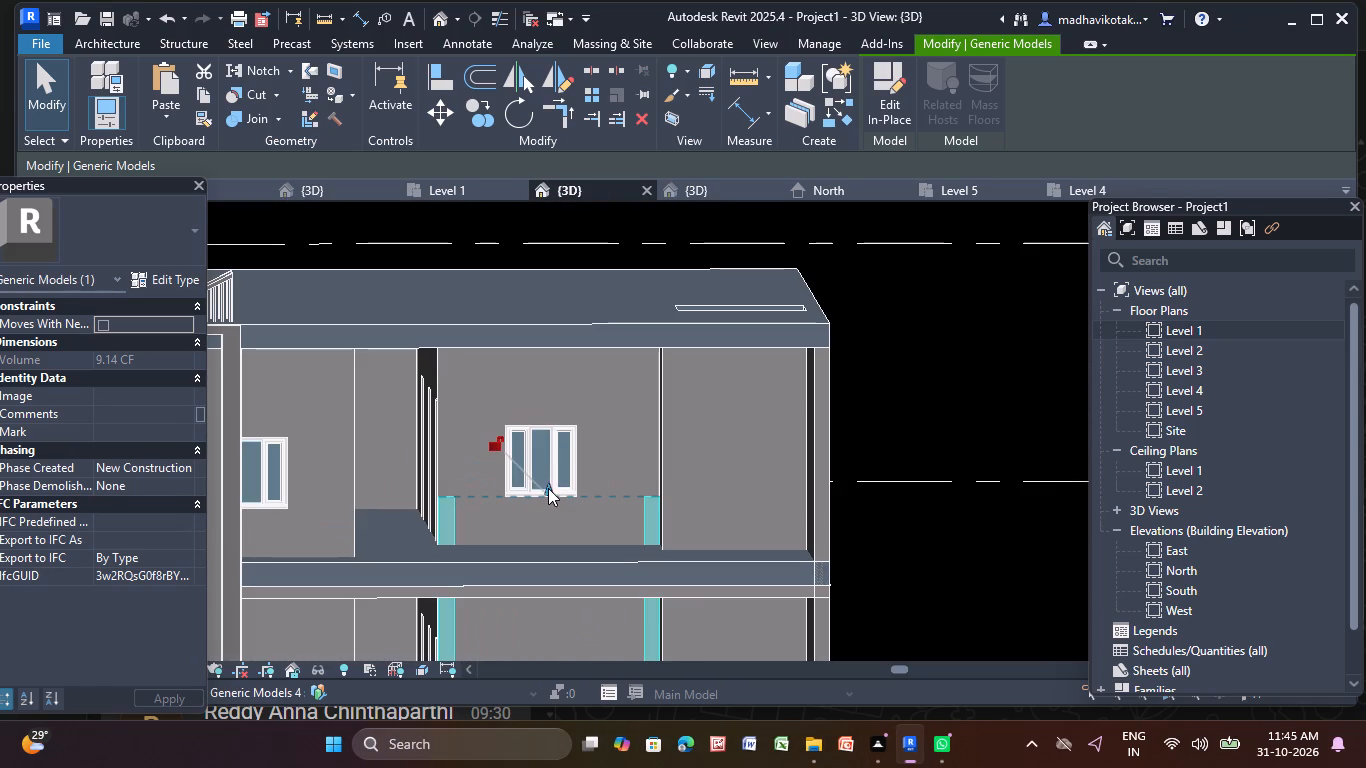
drag(548, 488, 575, 342)
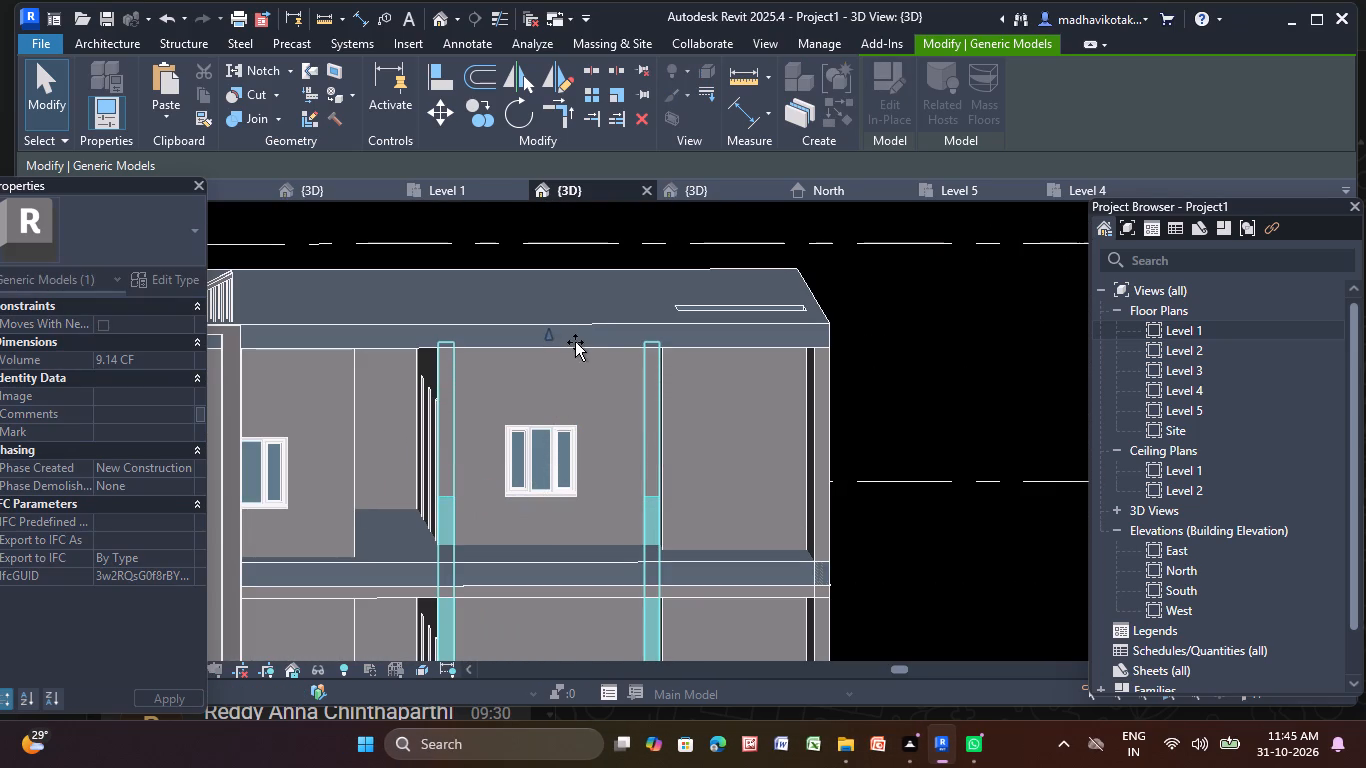
drag(575, 342, 571, 348)
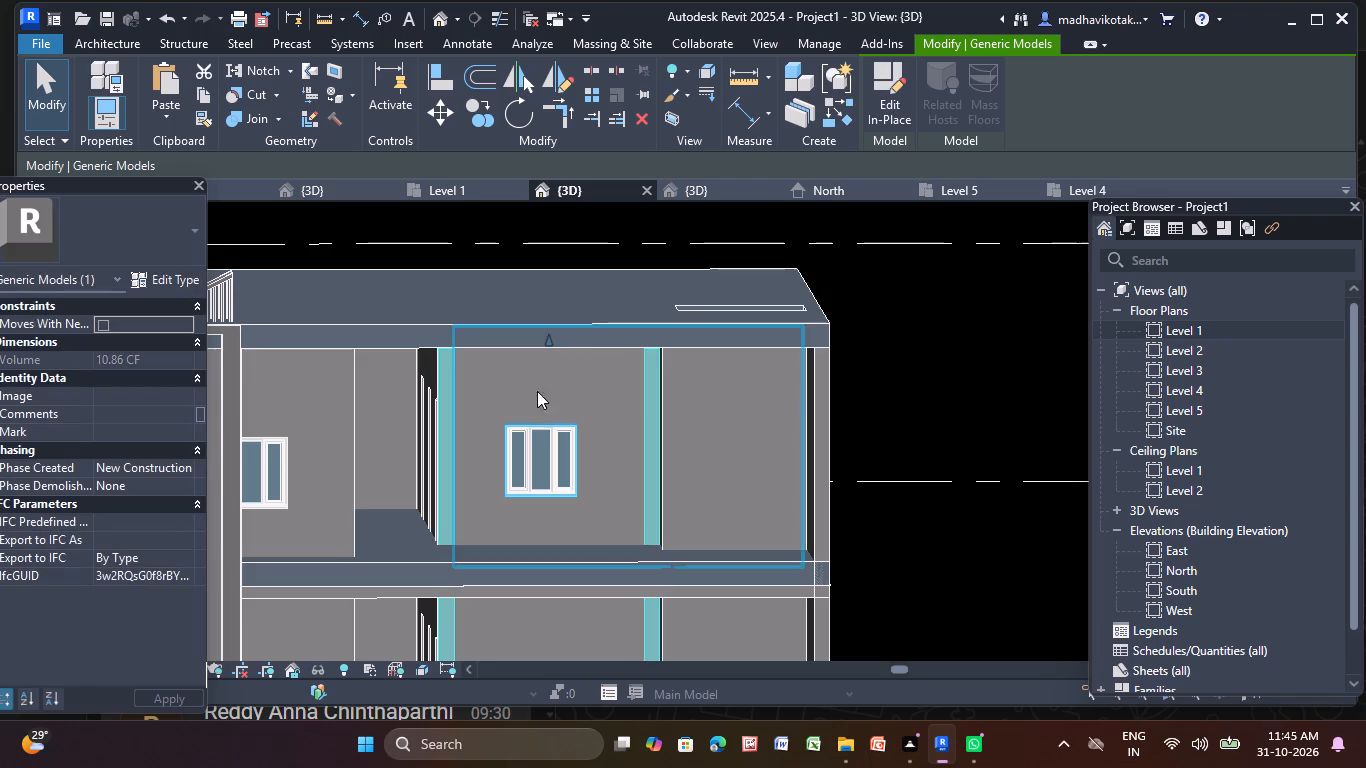
click(922, 374)
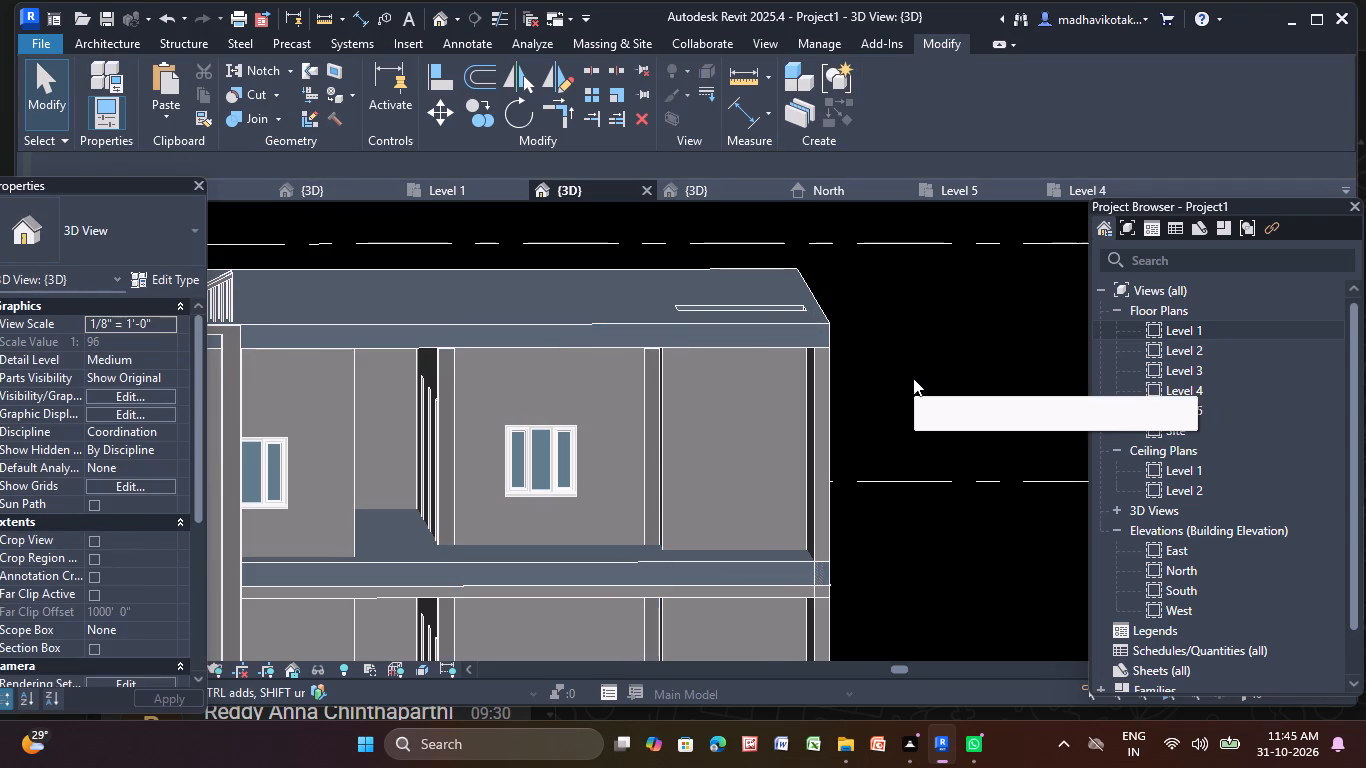
Examine the front facade with the two full-height strips on either side of the stacked windows.
scroll(907, 386, down, 4)
shift+middle_drag(907, 386, 908, 405)
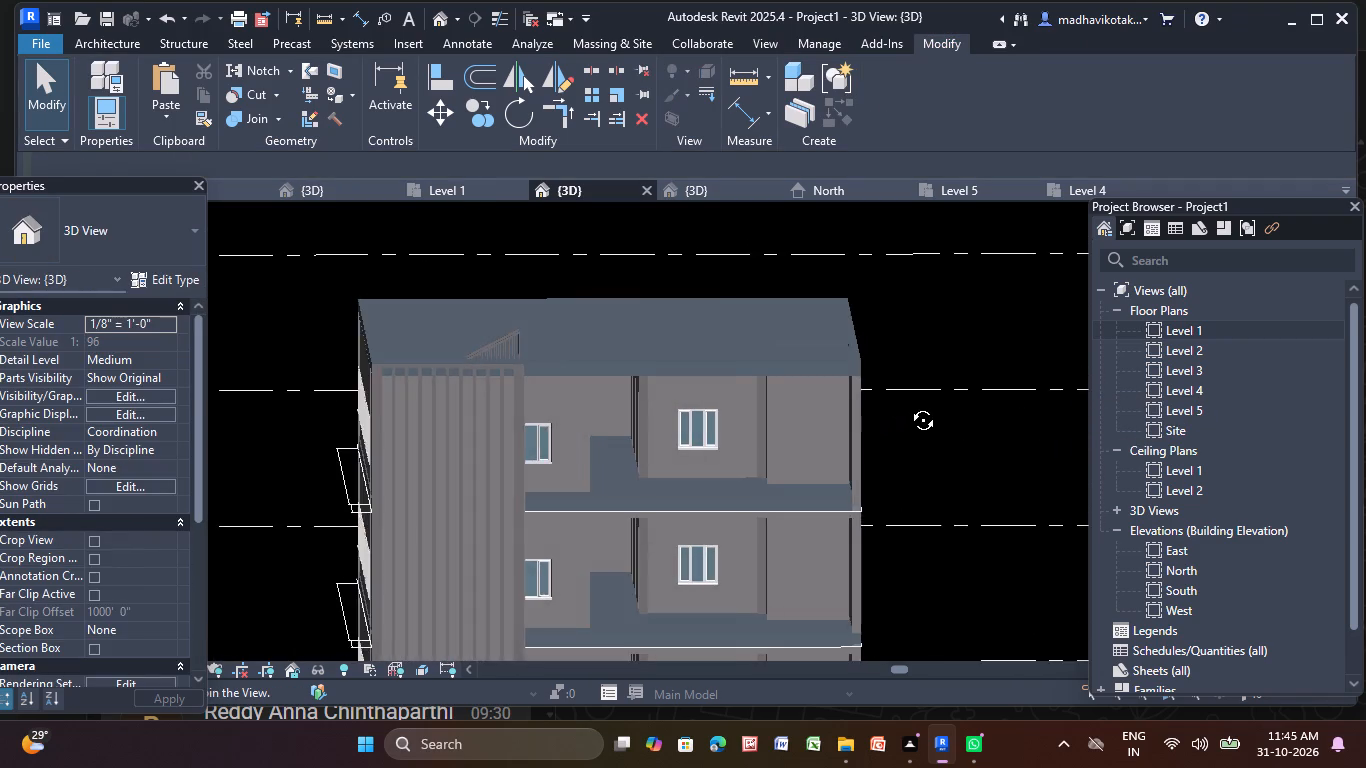
shift+middle_drag(908, 405, 914, 397)
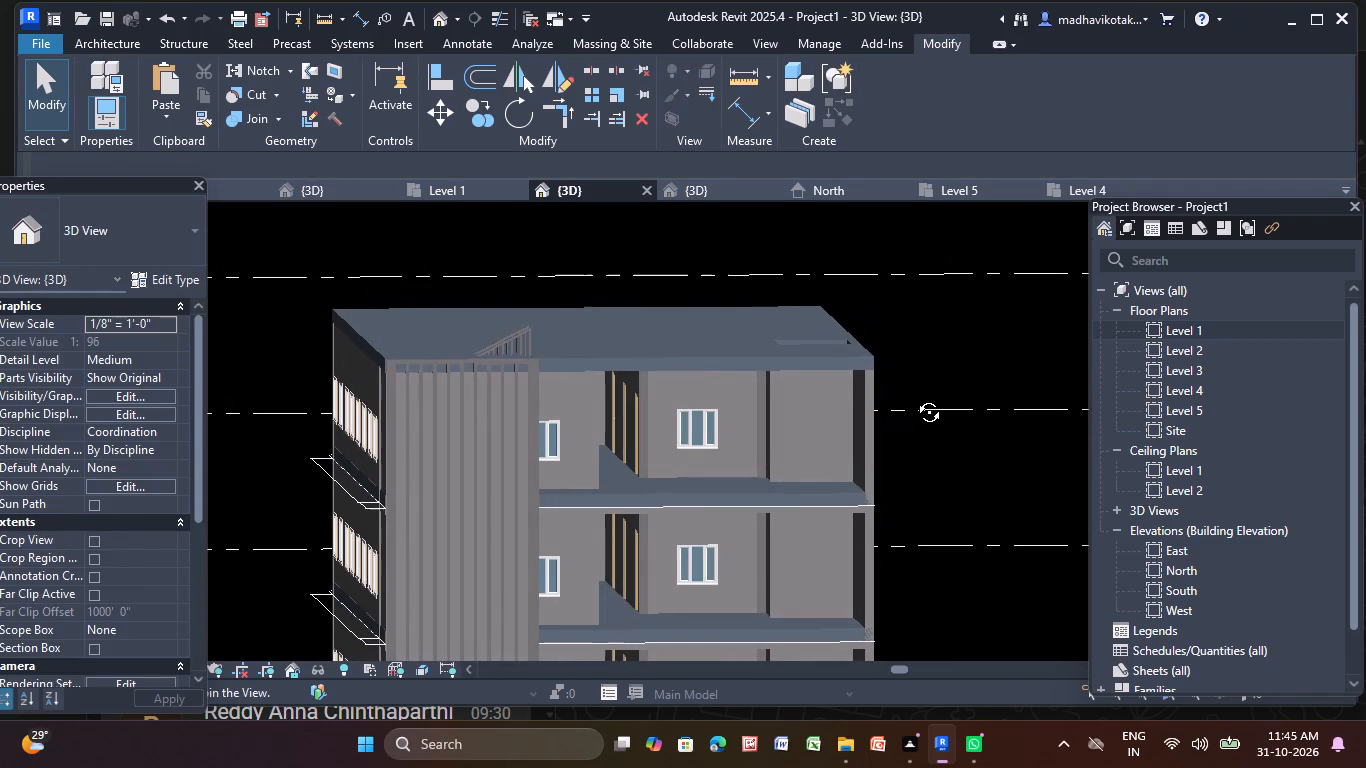
shift+middle_drag(914, 397, 918, 398)
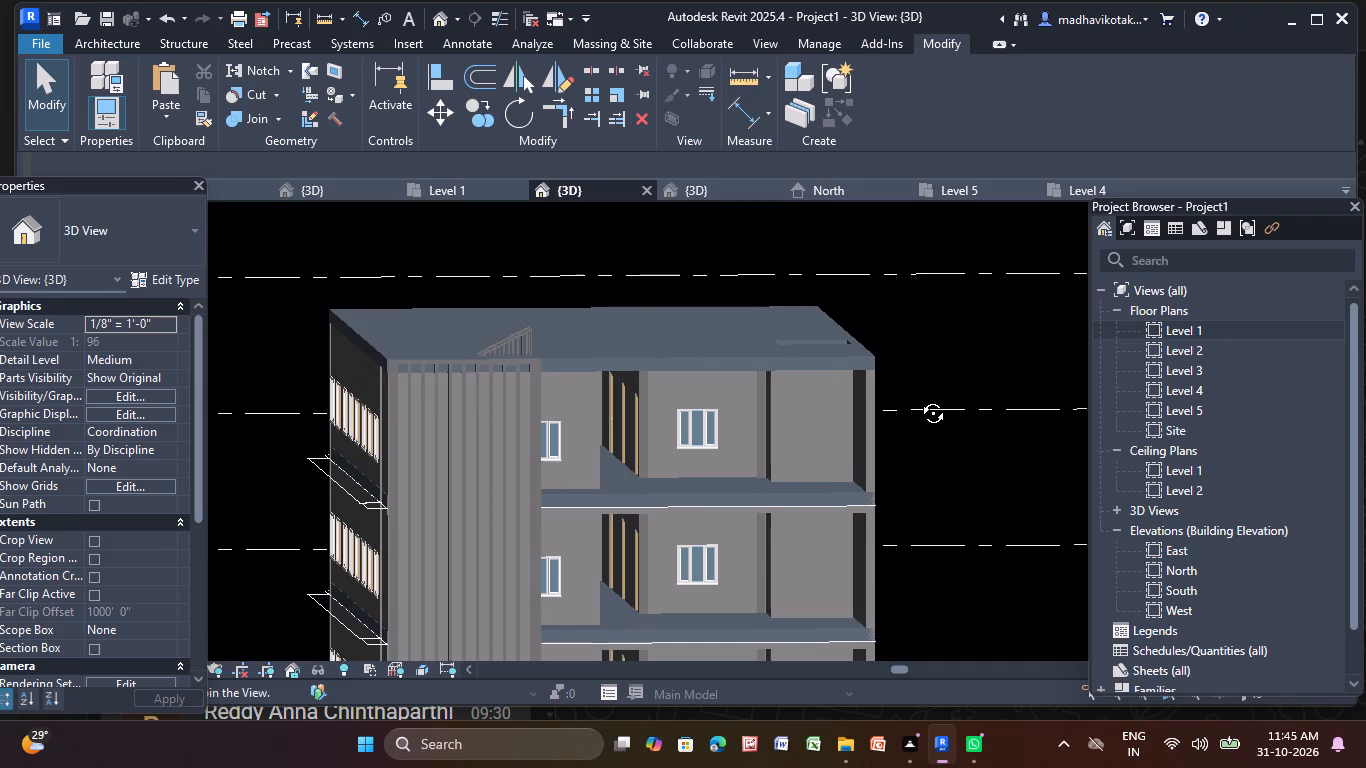
shift+middle_drag(918, 398, 921, 398)
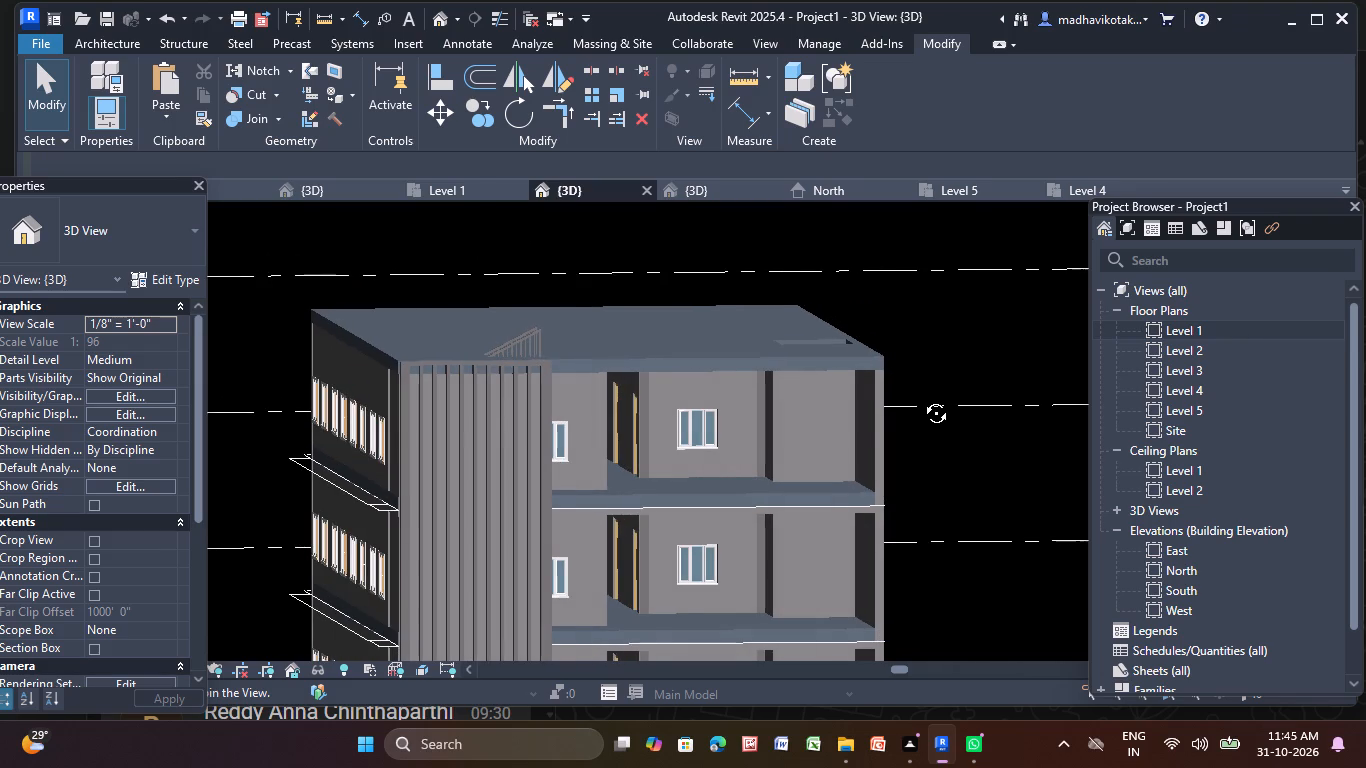
shift+middle_drag(921, 398, 919, 398)
scroll(879, 443, down, 1)
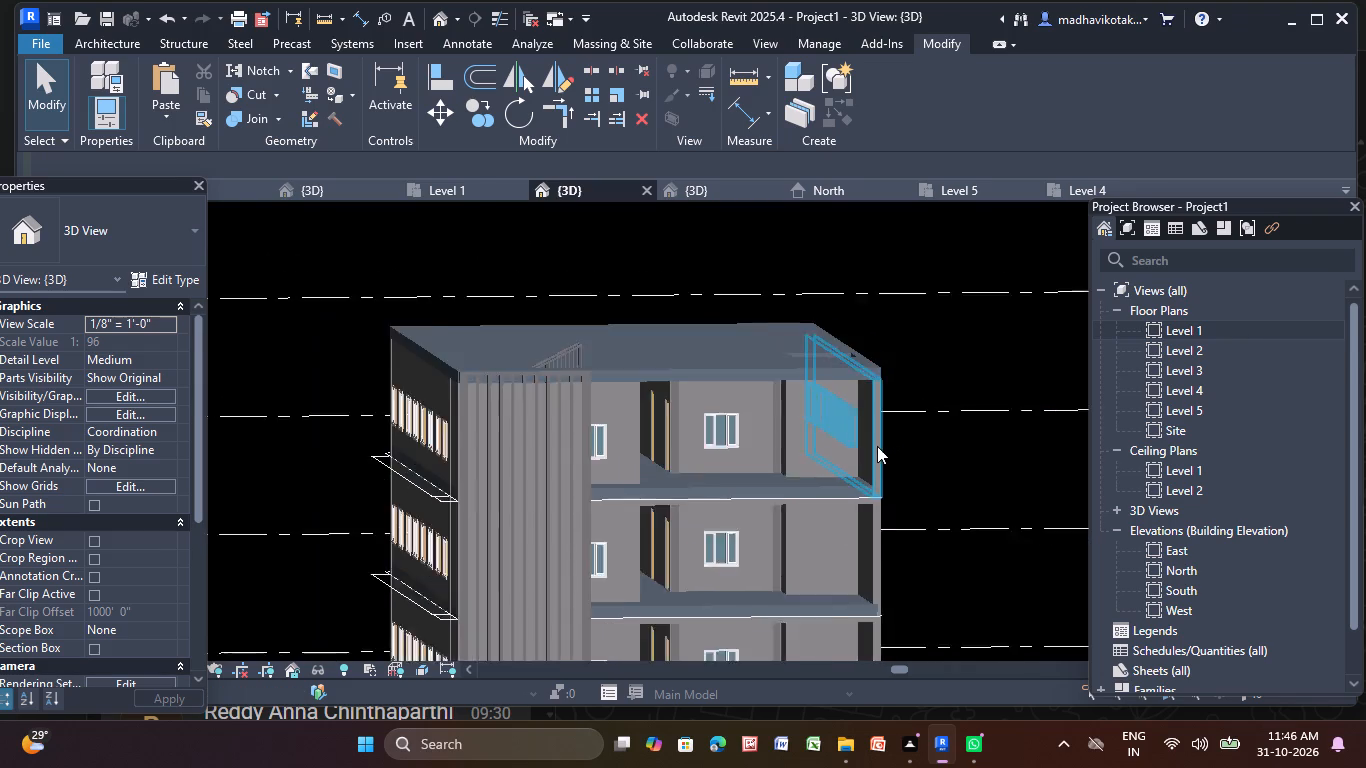
Start a new in-place component in the Generic Models category, with its default name, for the ground floor window beside the wooden doors.
scroll(877, 446, down, 2)
middle_drag(877, 446, 711, 231)
scroll(581, 498, up, 5)
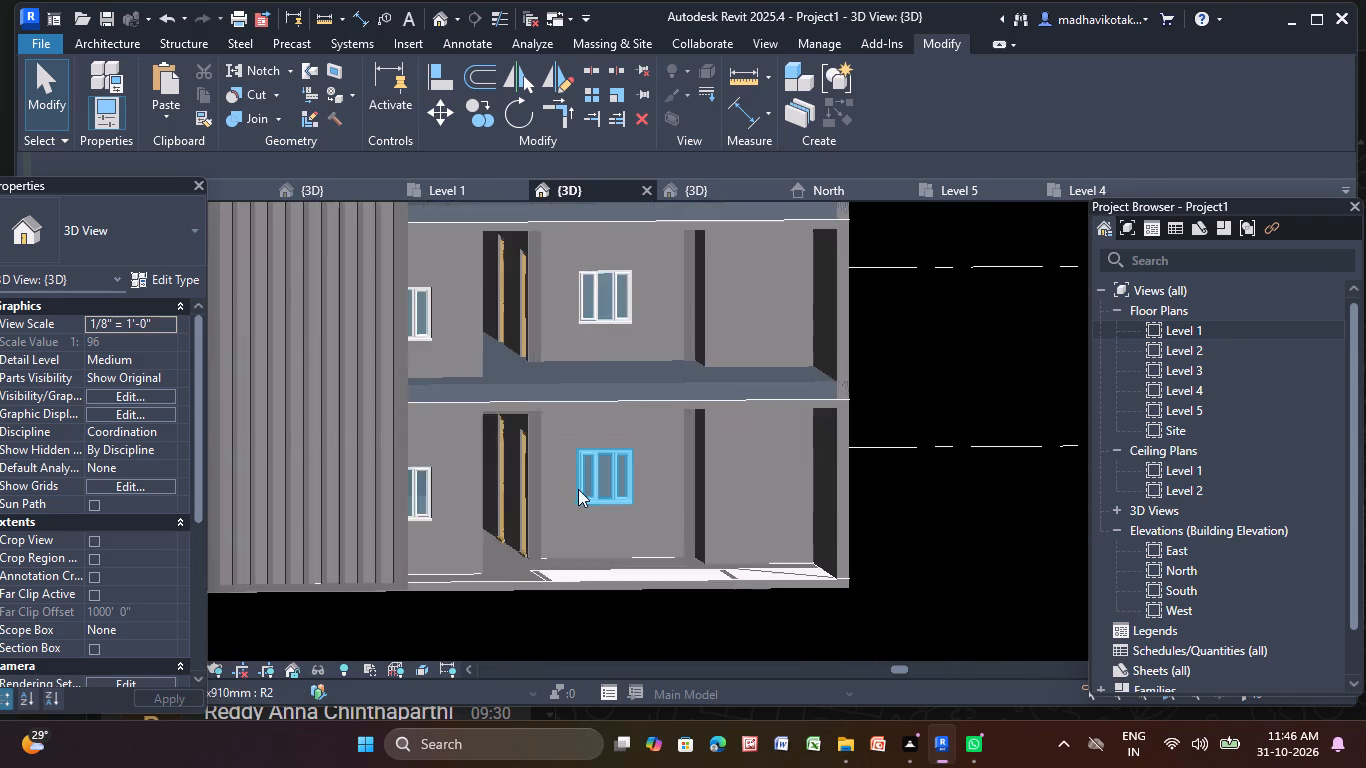
scroll(552, 507, up, 4)
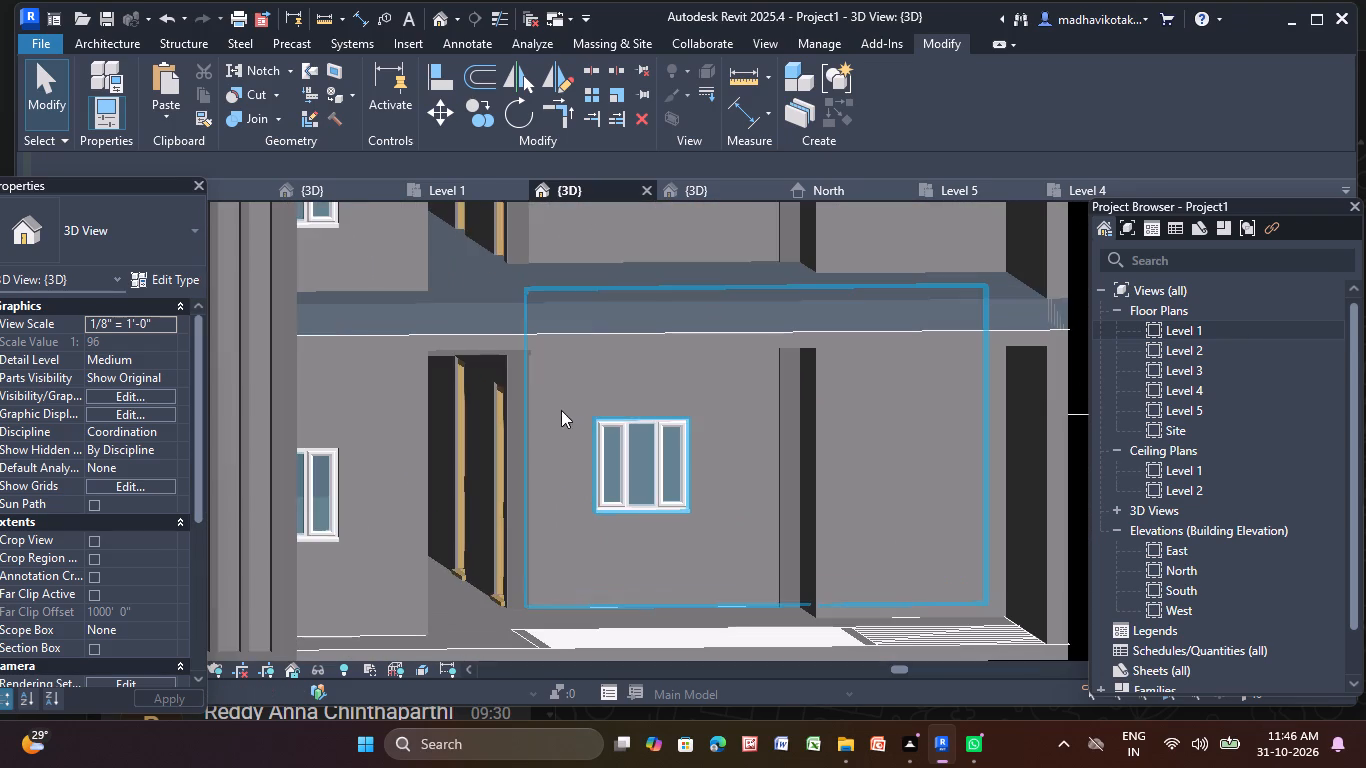
scroll(564, 390, up, 4)
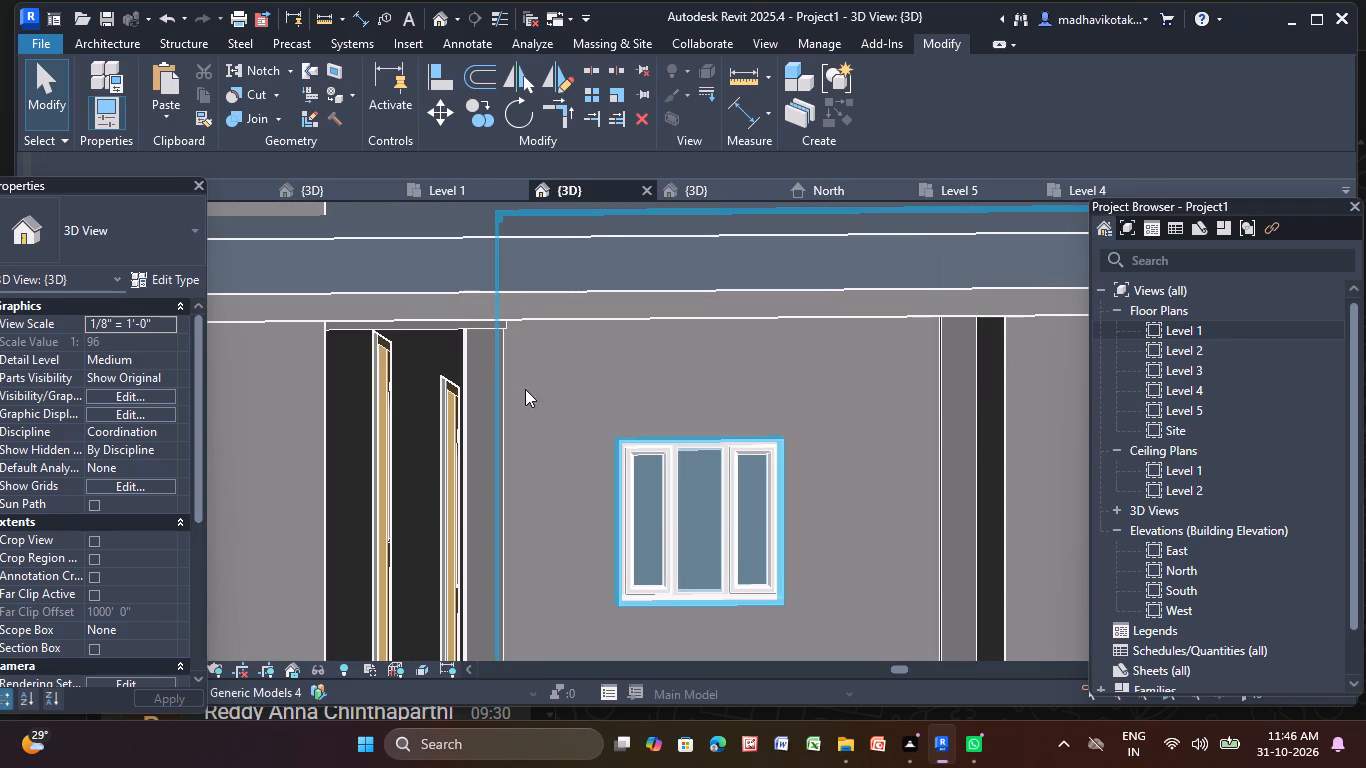
shift+middle_drag(597, 409, 581, 413)
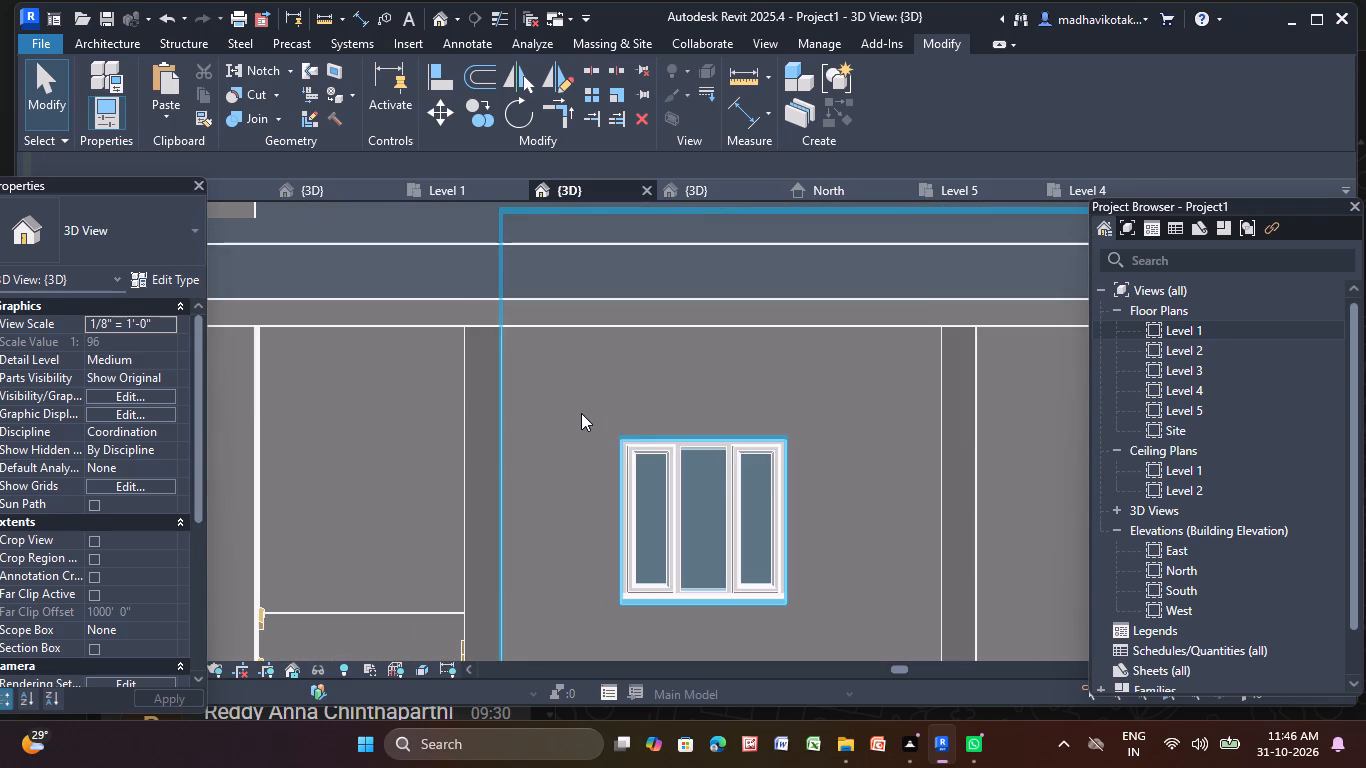
scroll(581, 413, down, 5)
scroll(565, 581, up, 3)
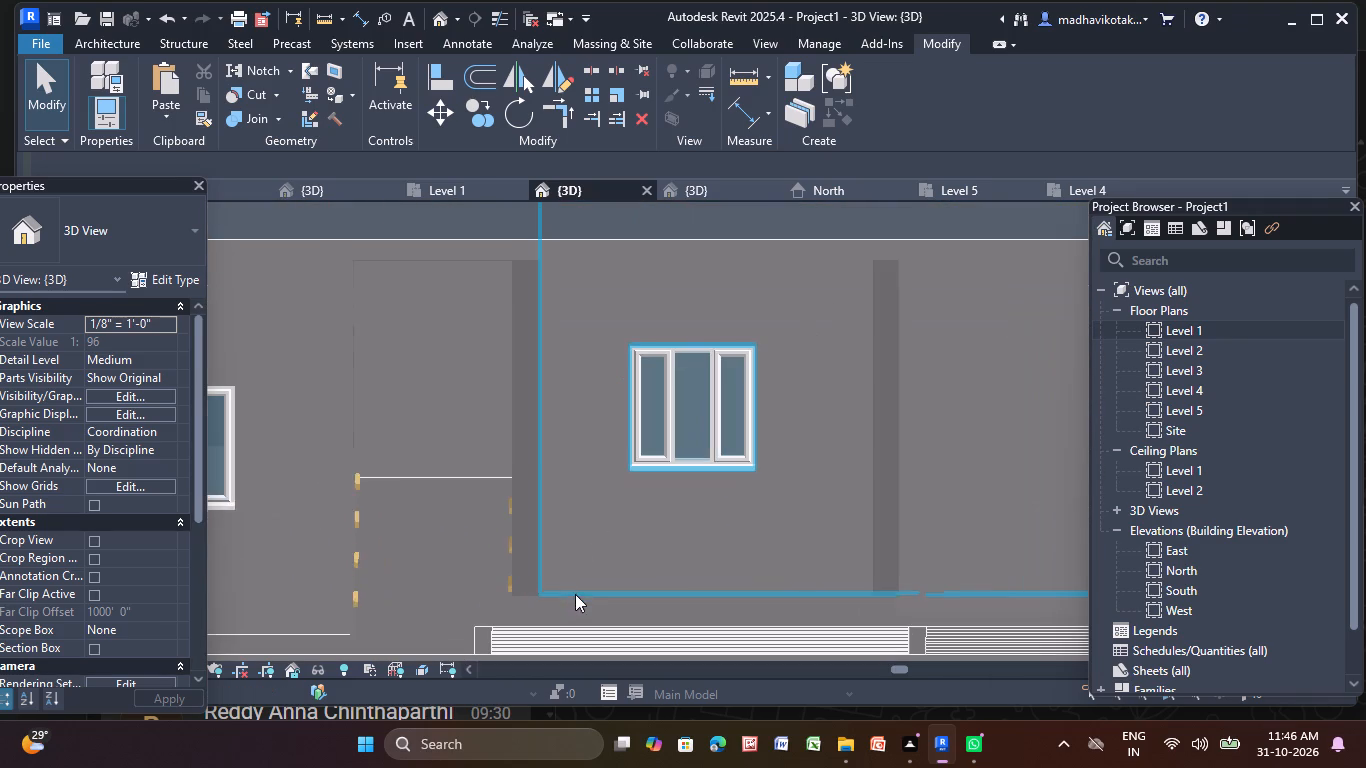
shift+middle_drag(652, 534, 663, 575)
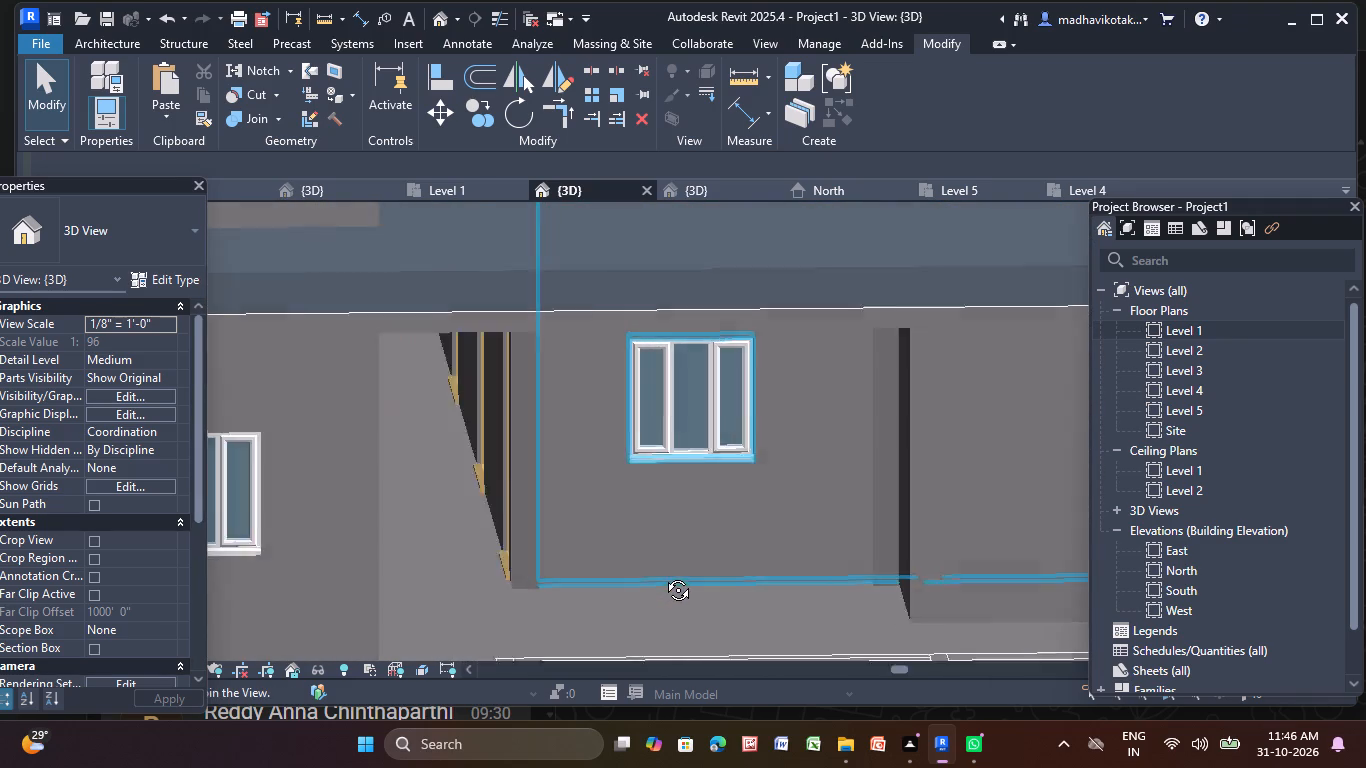
shift+middle_drag(663, 575, 672, 569)
scroll(674, 567, up, 3)
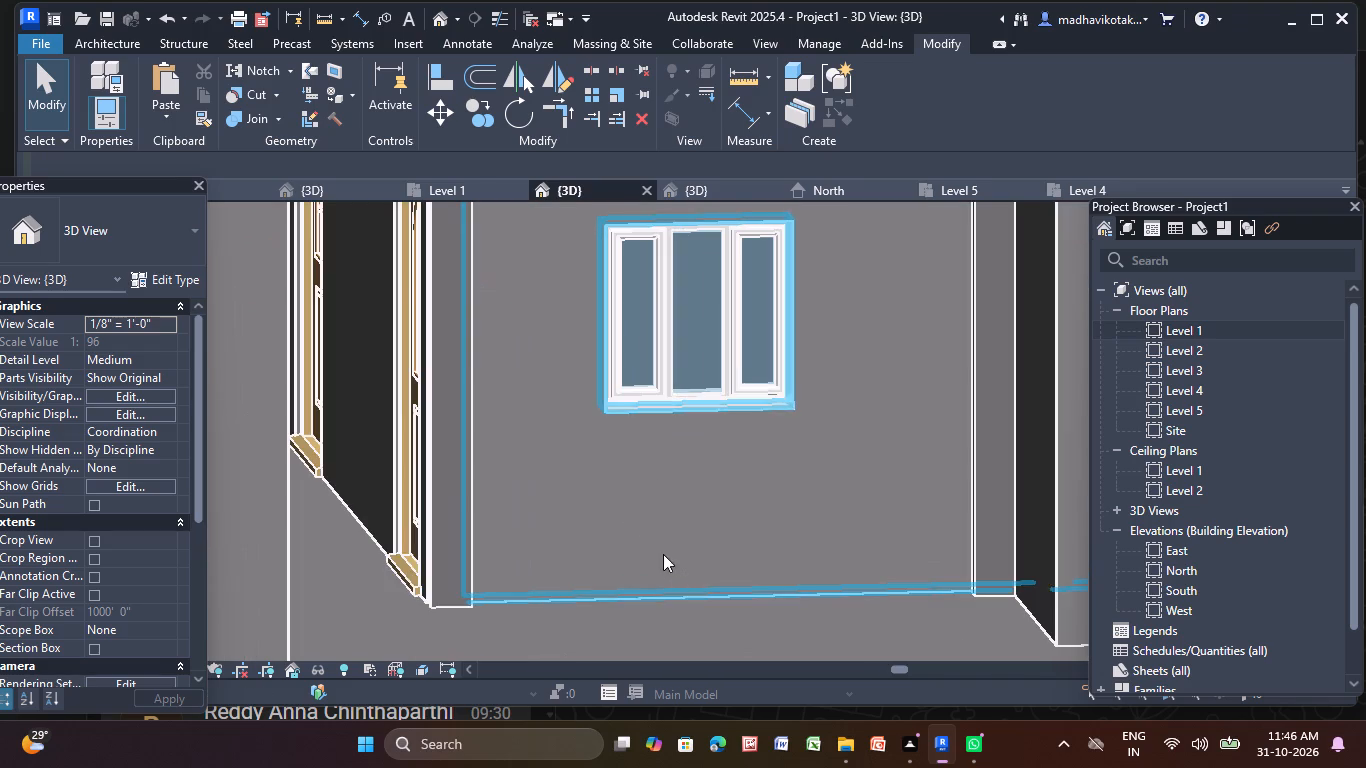
click(117, 40)
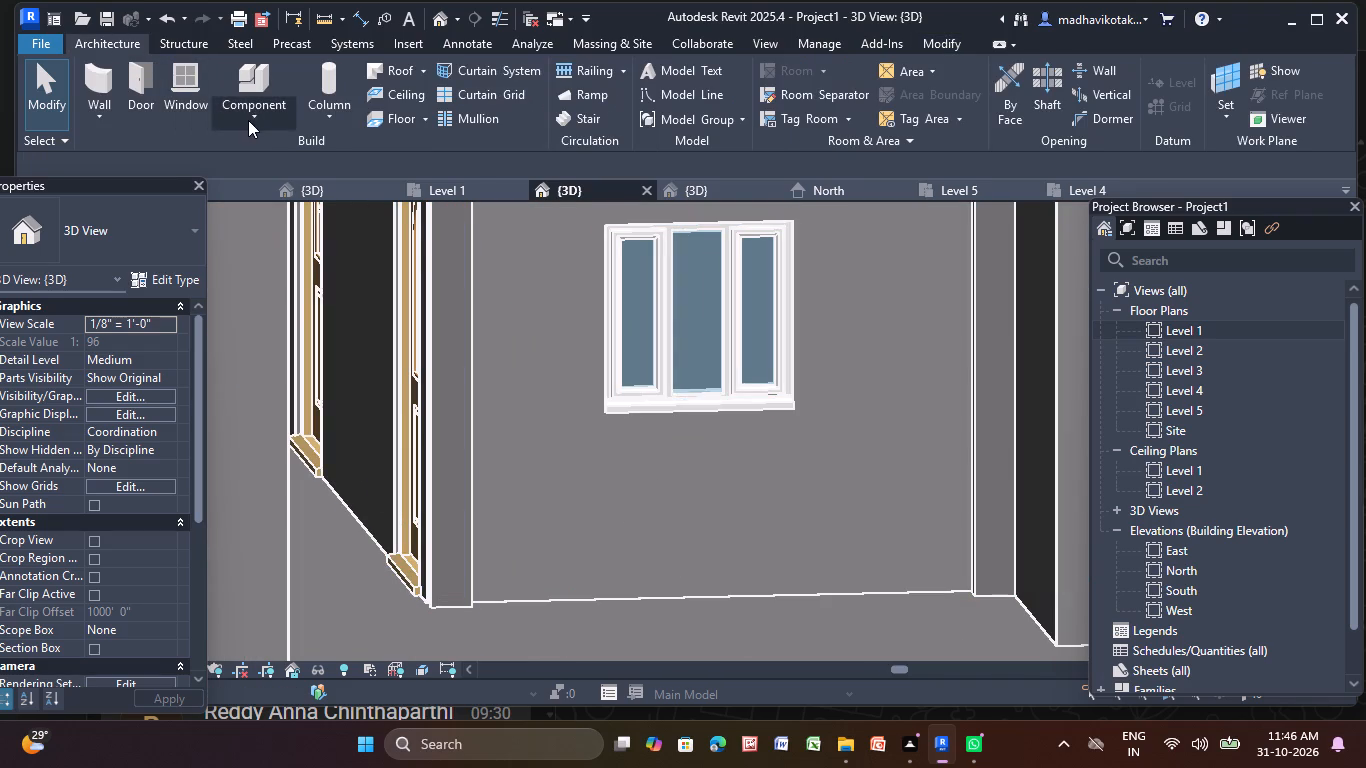
click(248, 120)
click(285, 203)
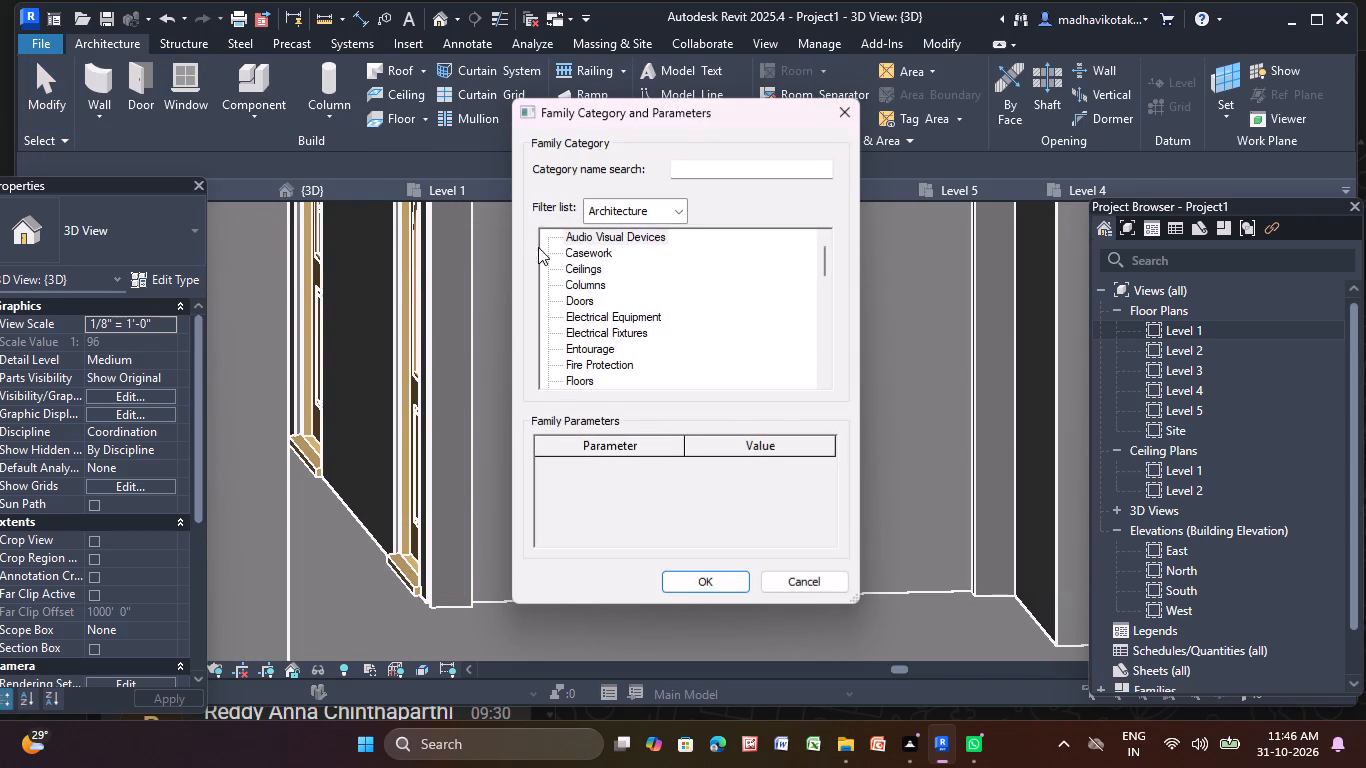
scroll(580, 285, down, 4)
click(594, 381)
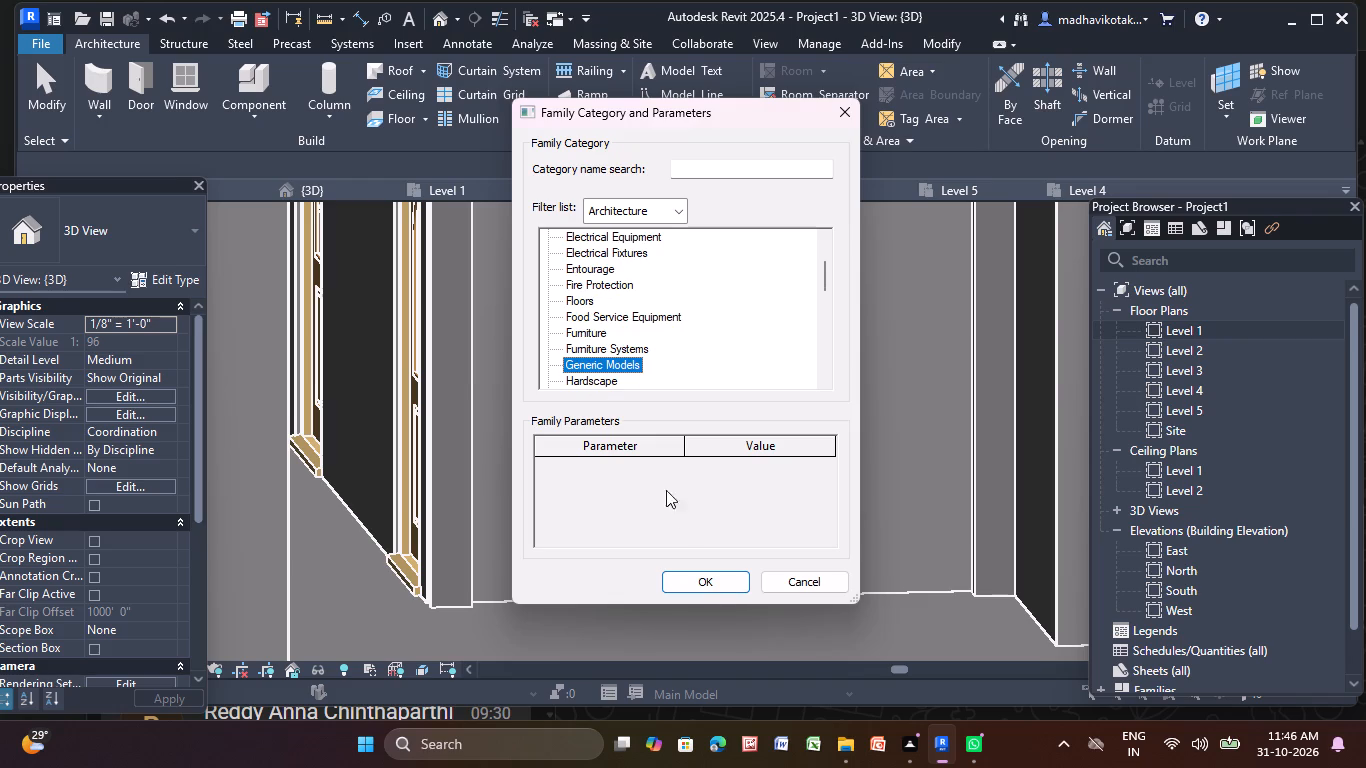
click(720, 586)
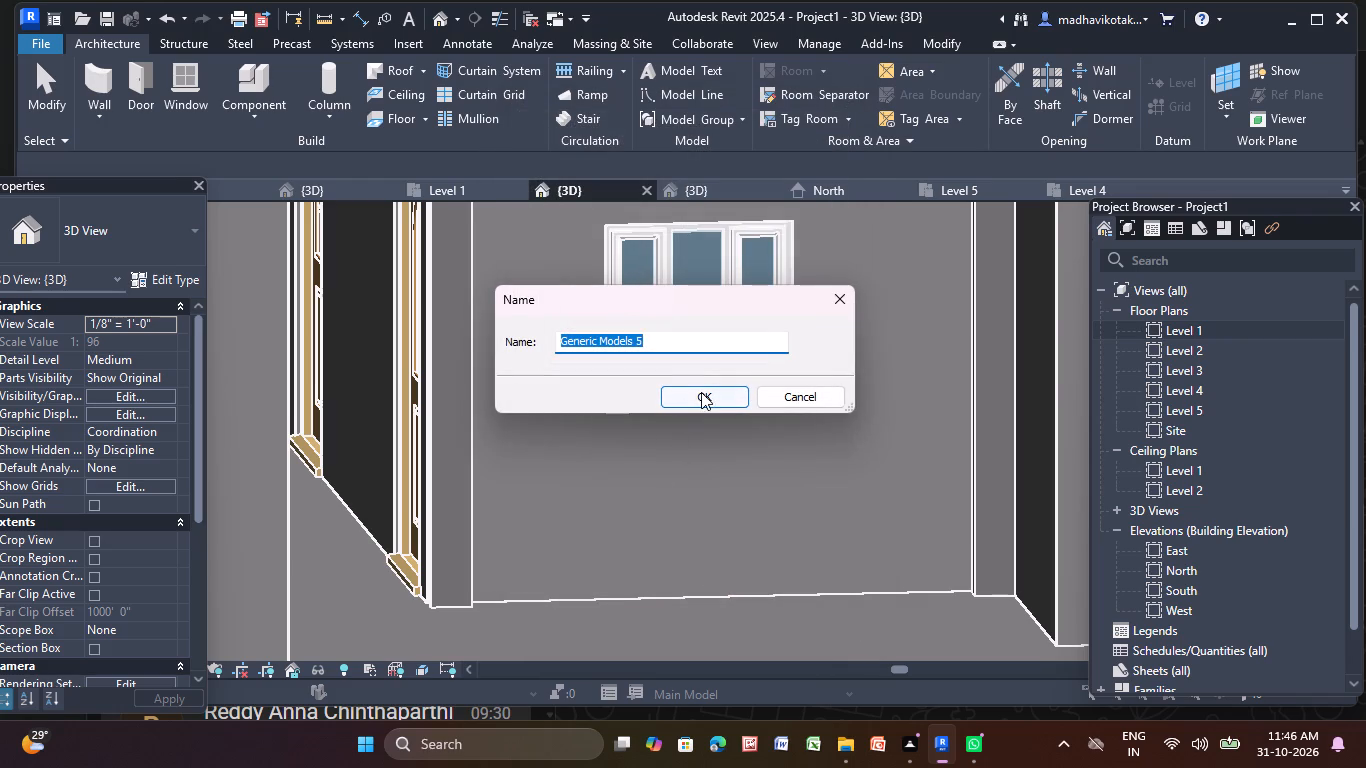
click(701, 392)
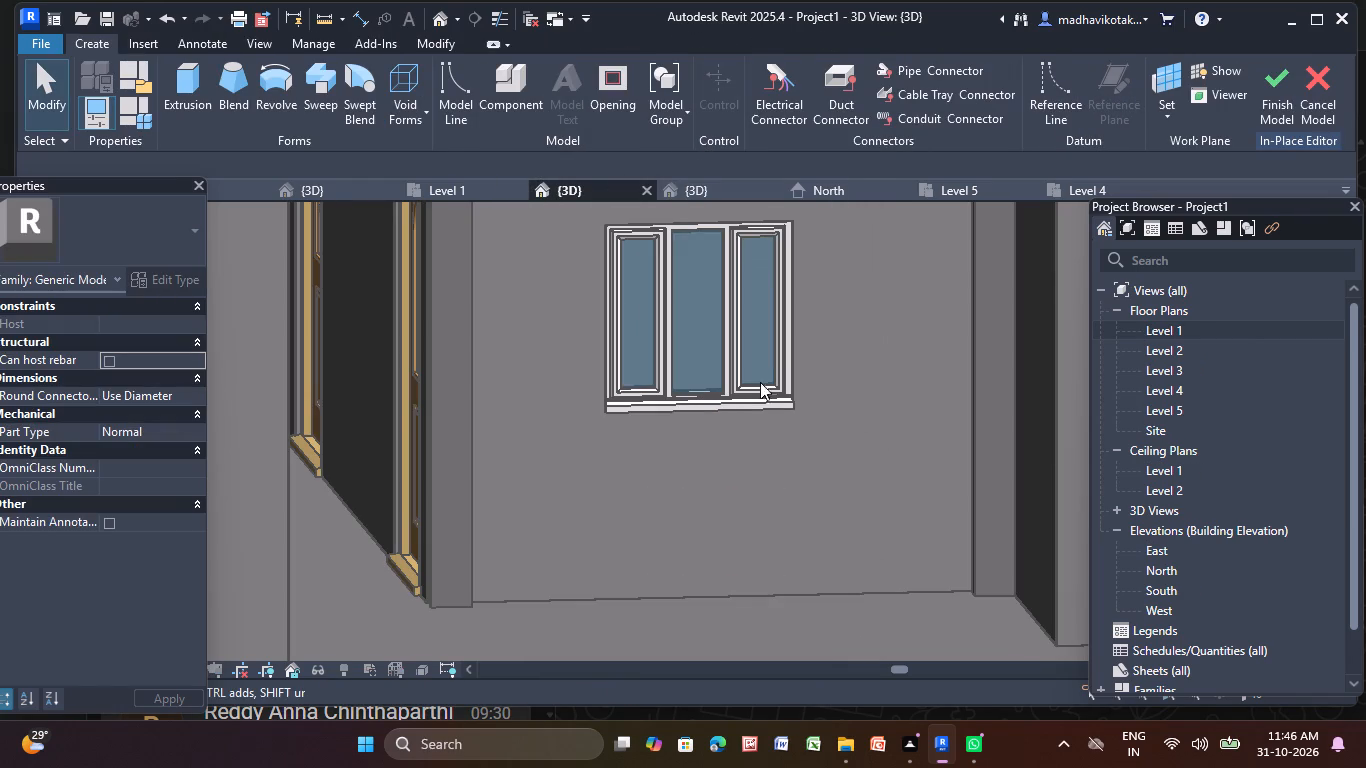
Extrude a rectangle about 2'-7" tall by 1'-0" over the ground floor window, using the wall face as work plane, and finish the model.
click(181, 69)
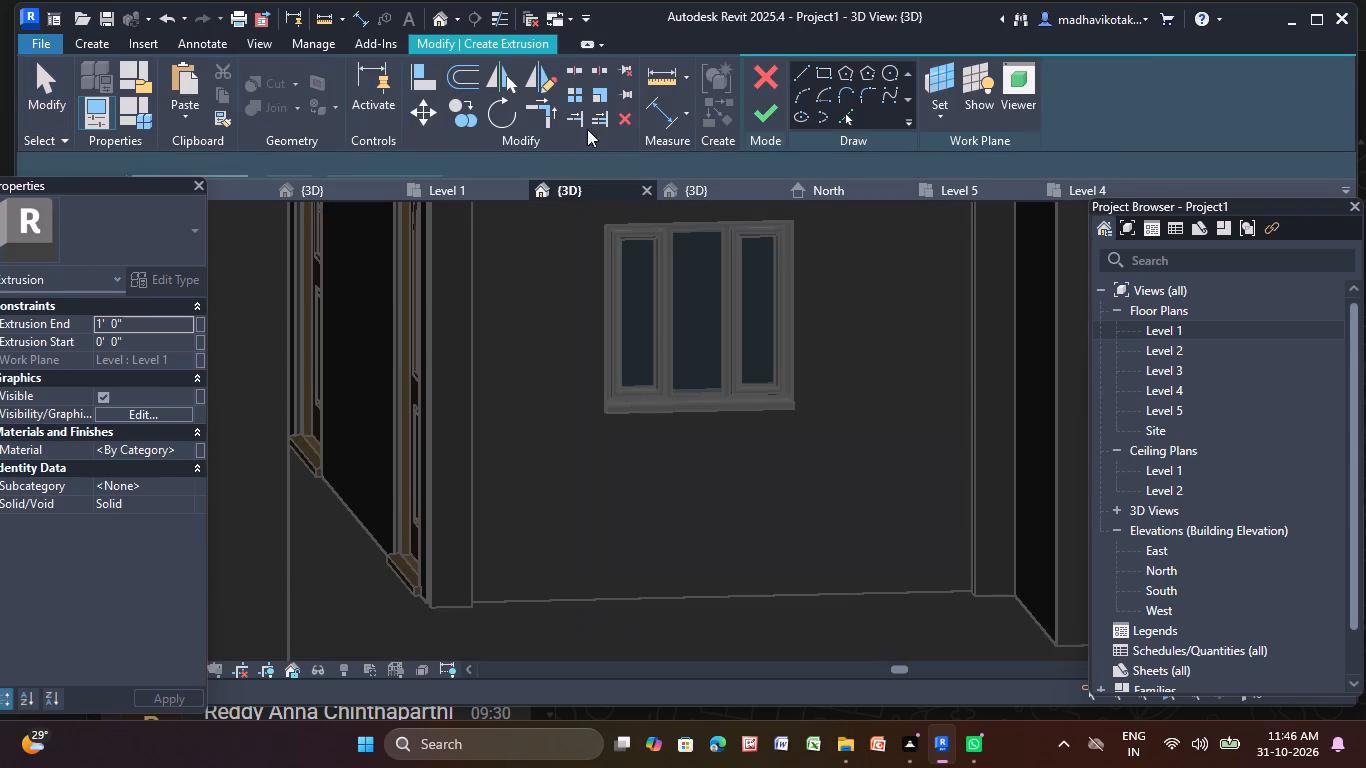
click(946, 107)
click(982, 190)
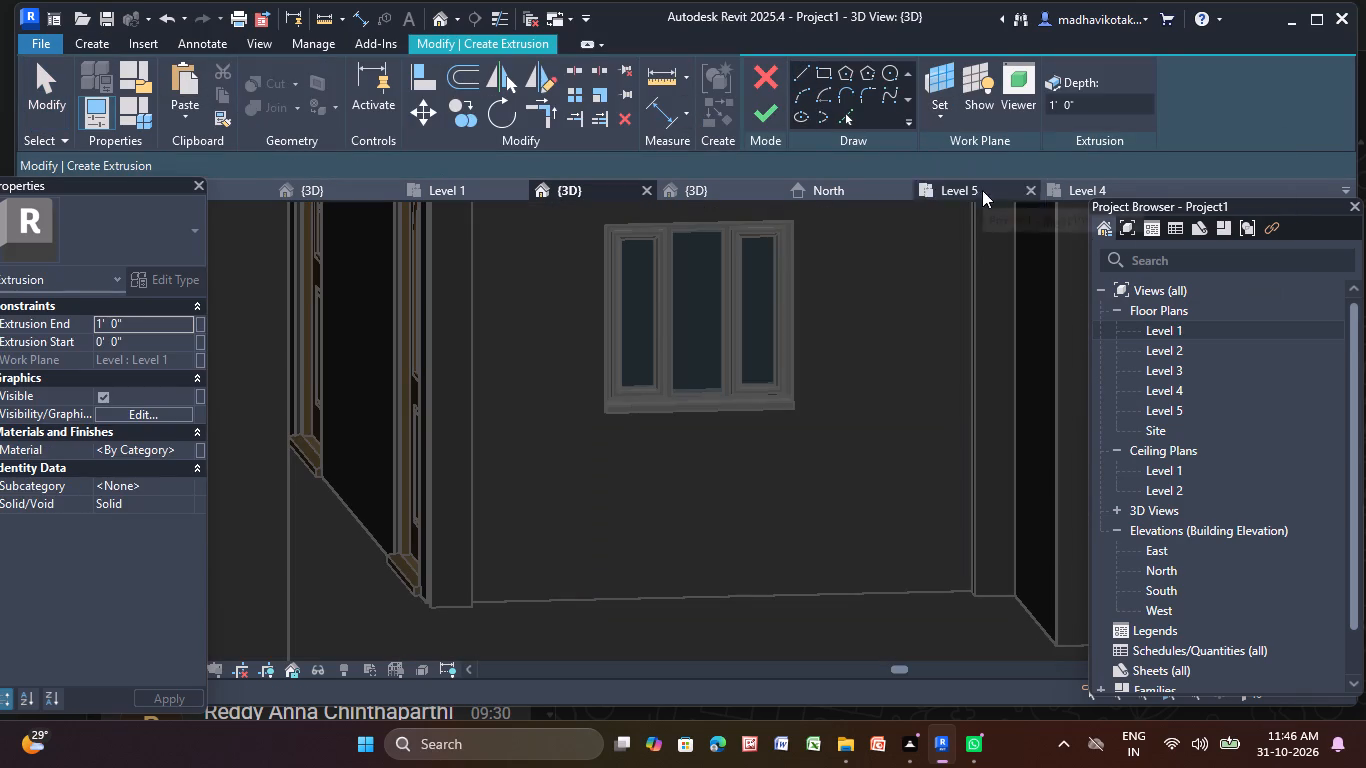
click(589, 259)
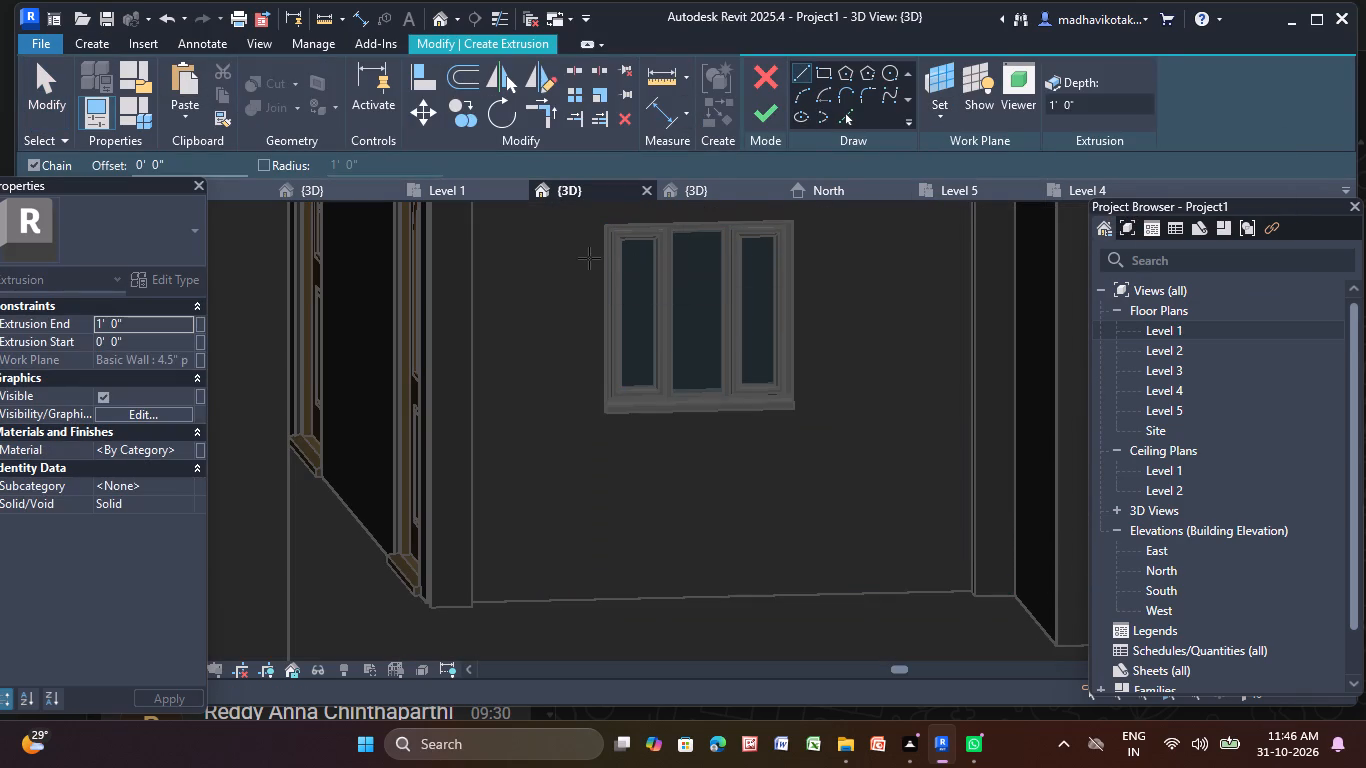
click(825, 69)
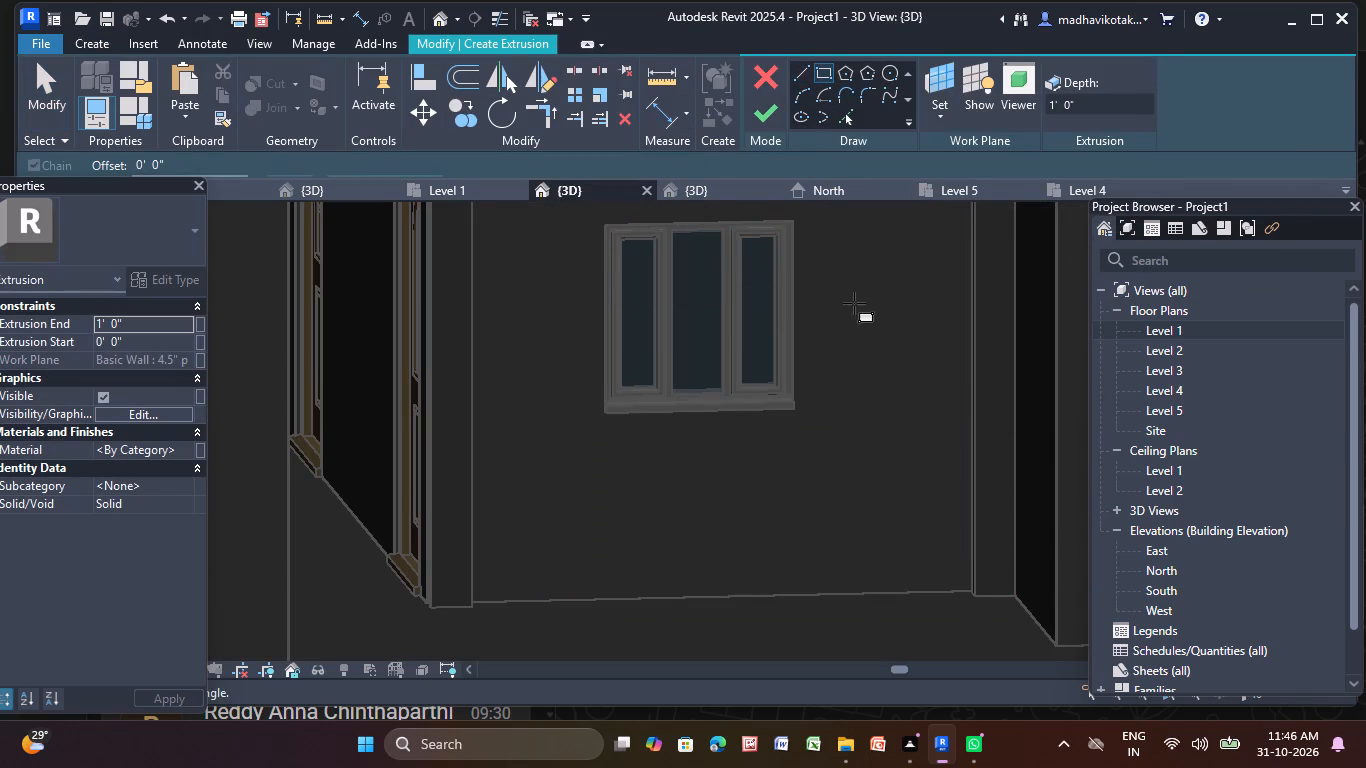
middle_drag(843, 313, 765, 385)
scroll(557, 293, up, 4)
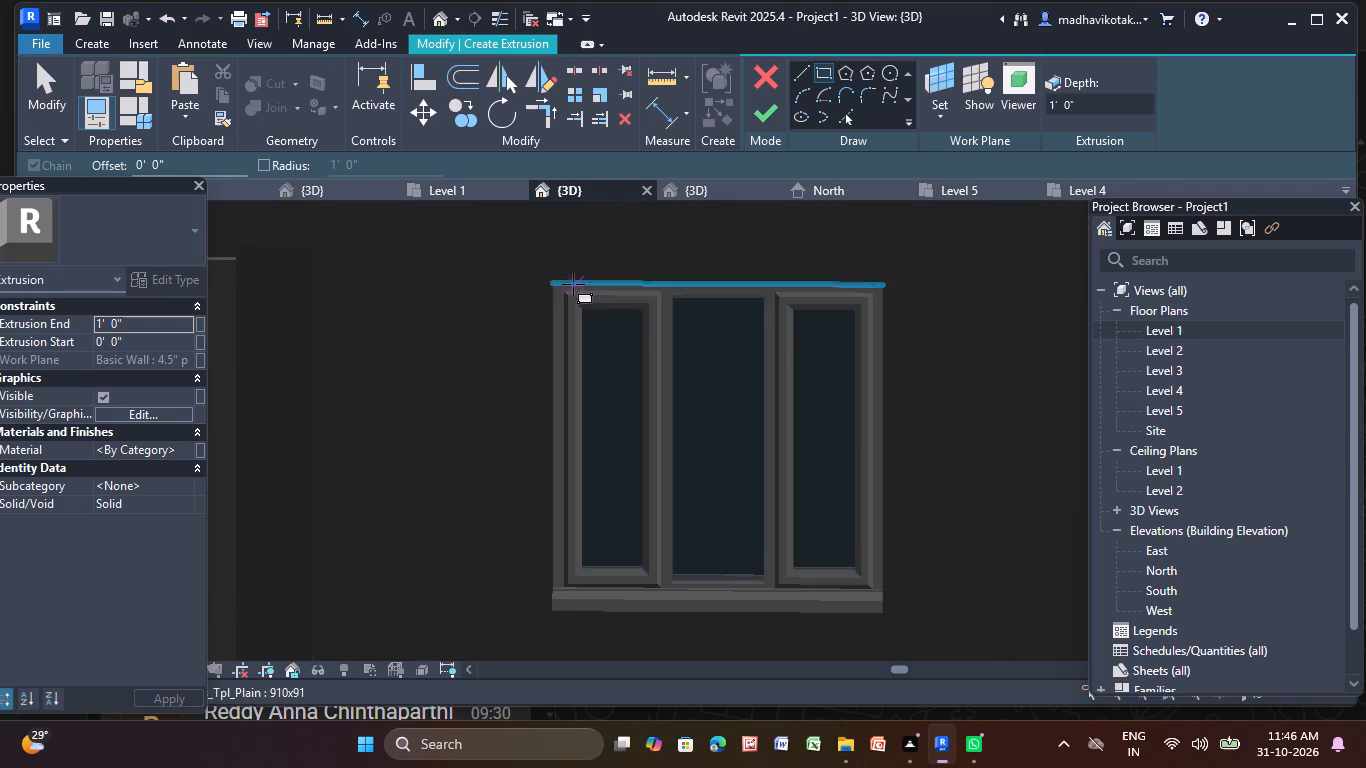
drag(524, 263, 549, 270)
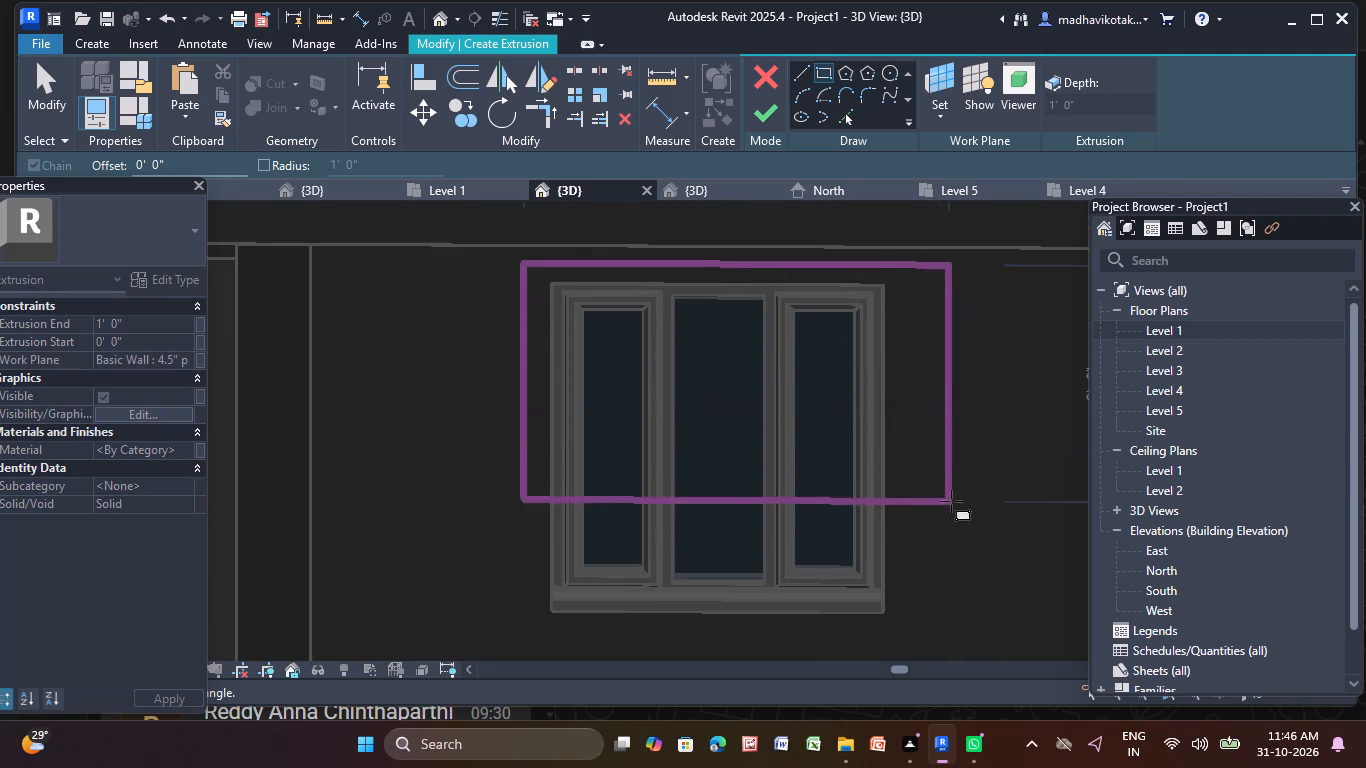
middle_drag(945, 551, 913, 491)
click(912, 491)
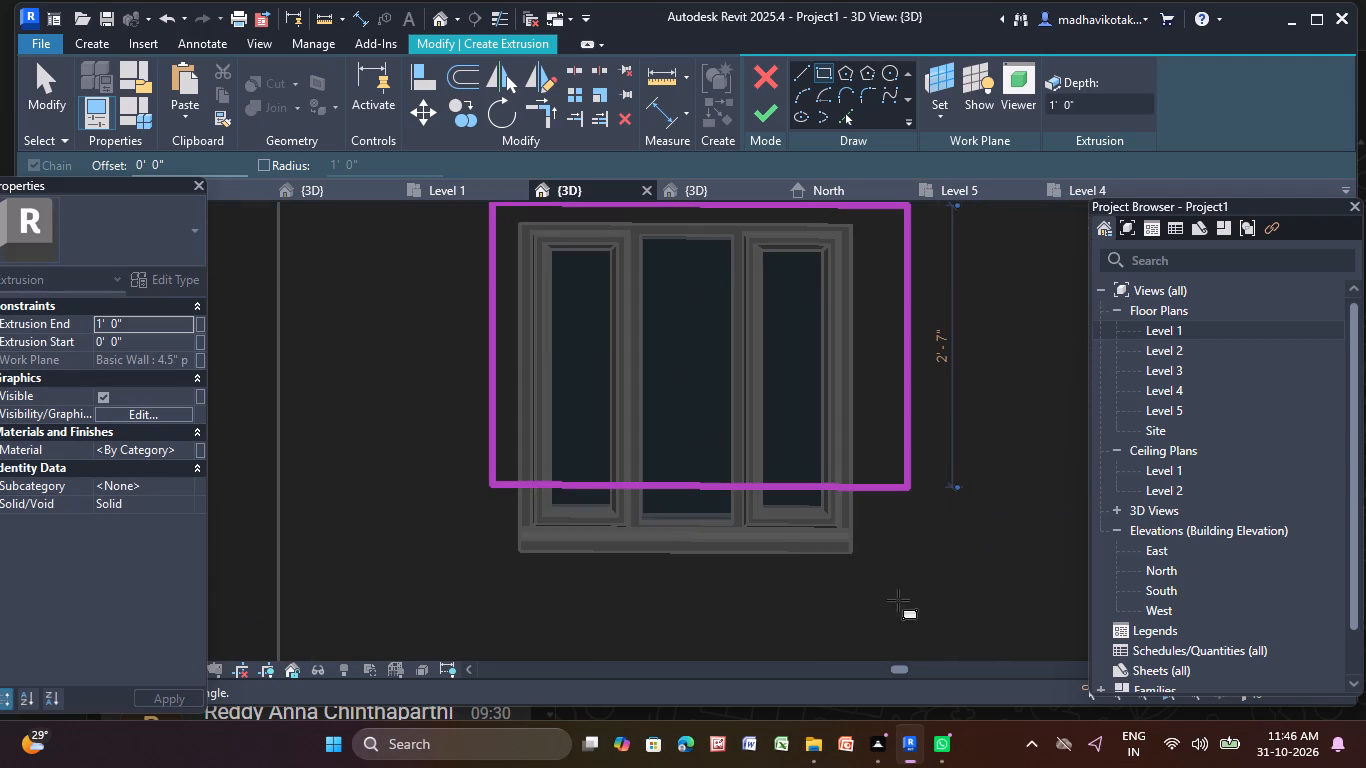
middle_drag(871, 543, 845, 496)
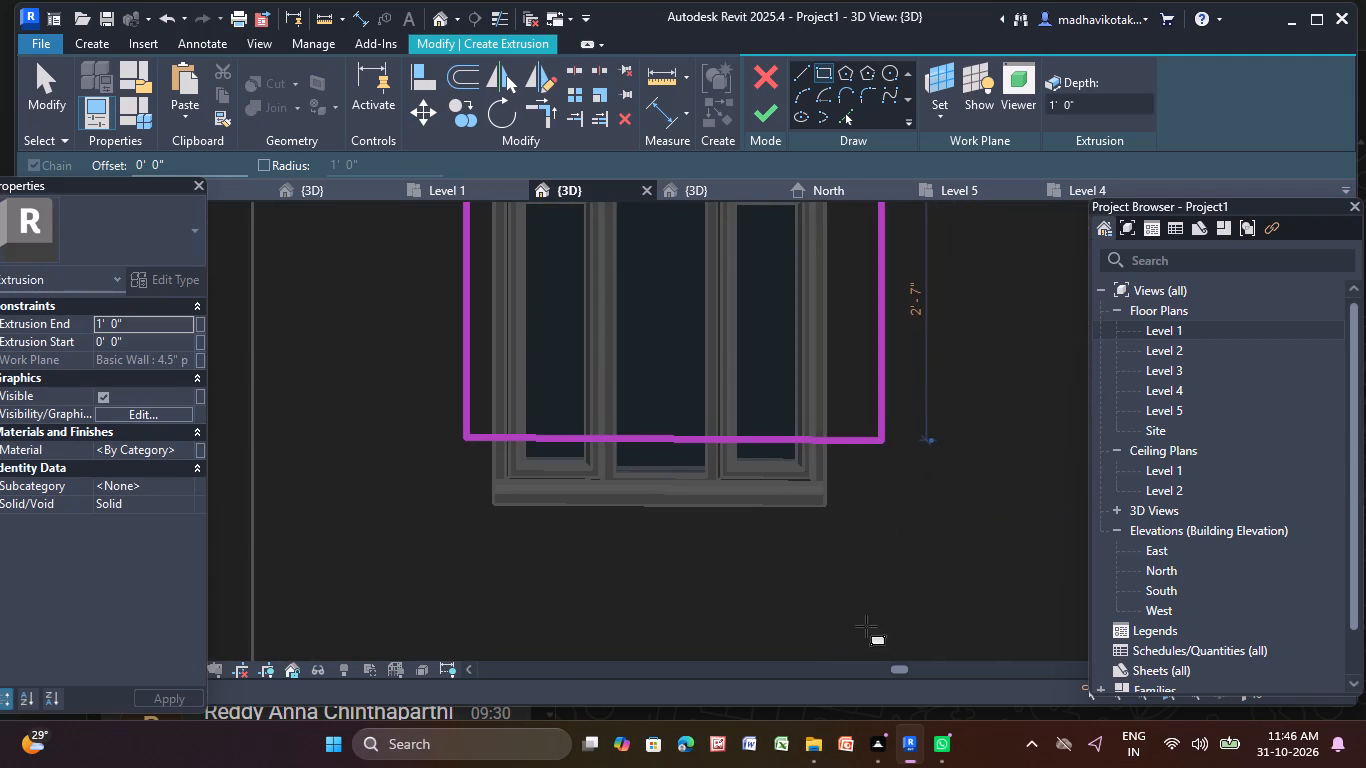
click(872, 543)
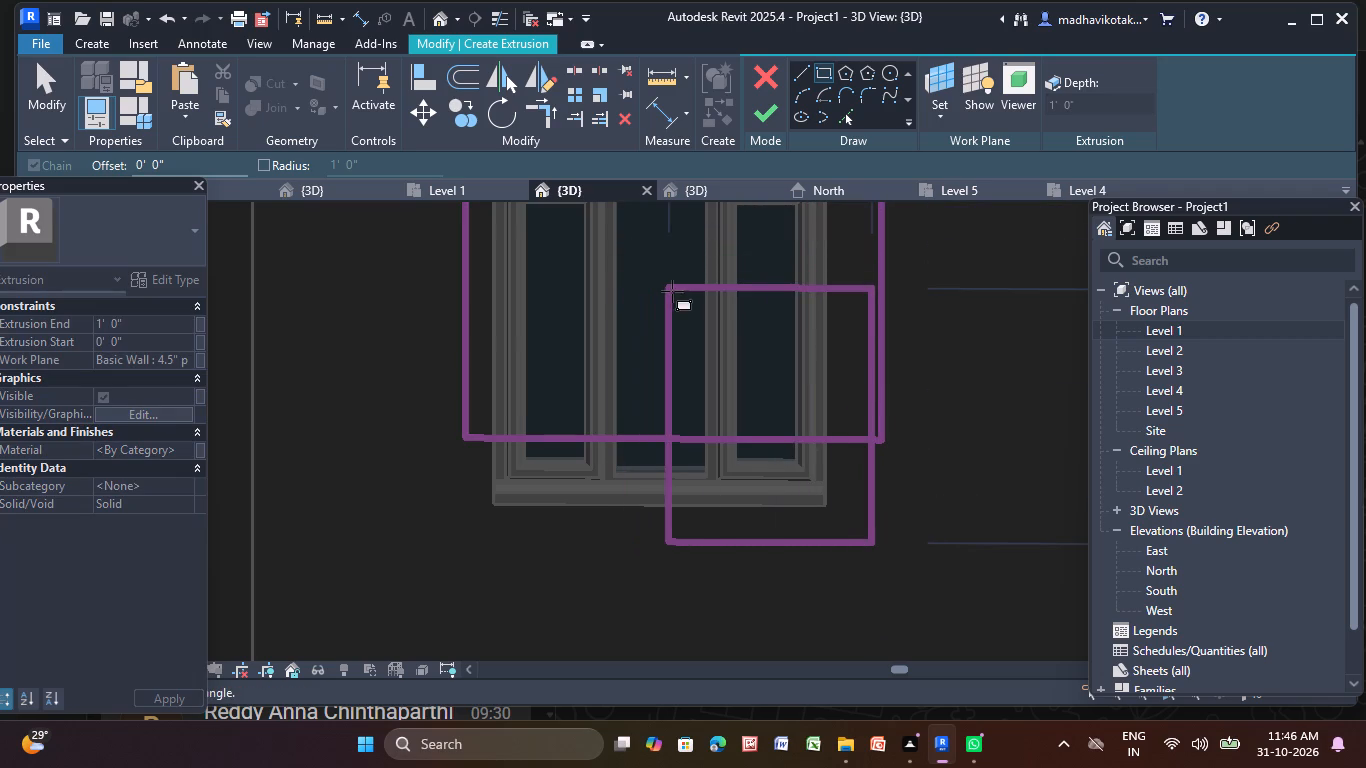
key(Escape)
click(755, 117)
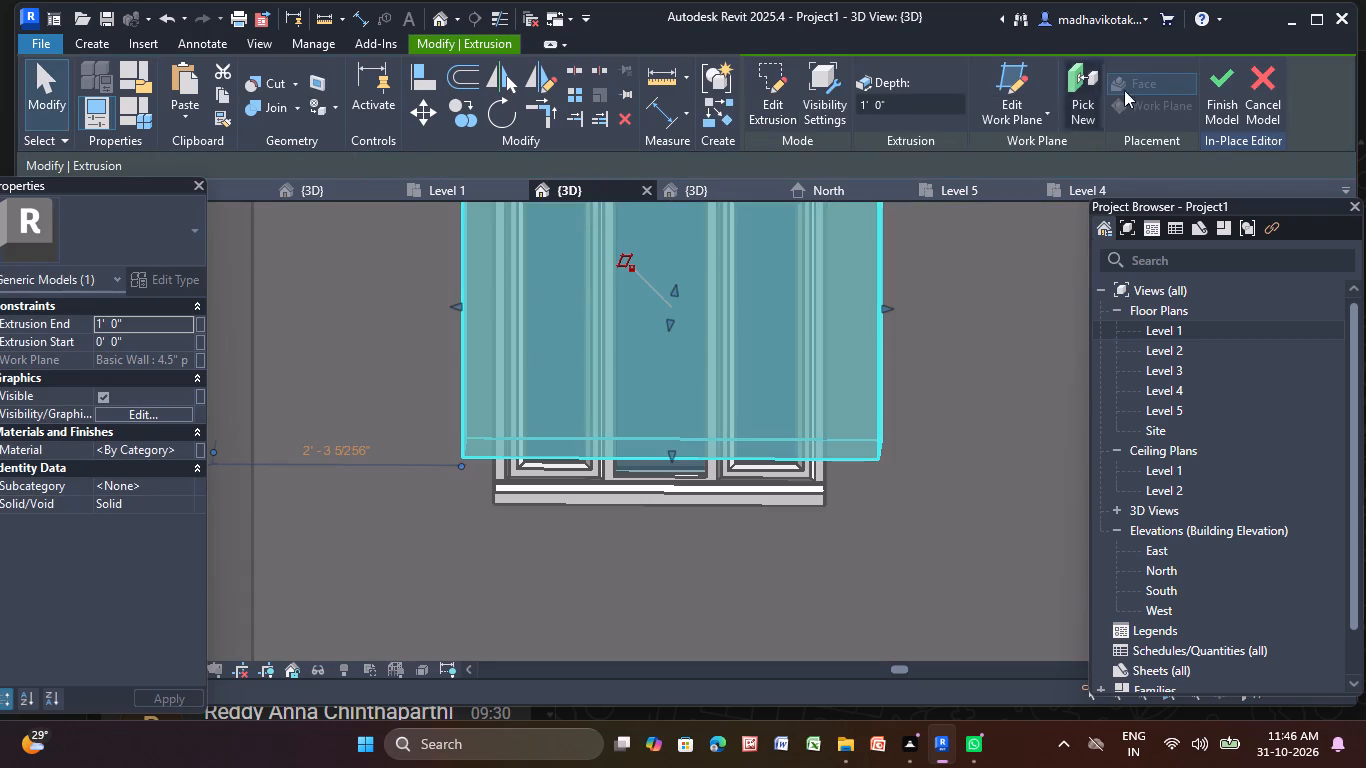
click(1214, 87)
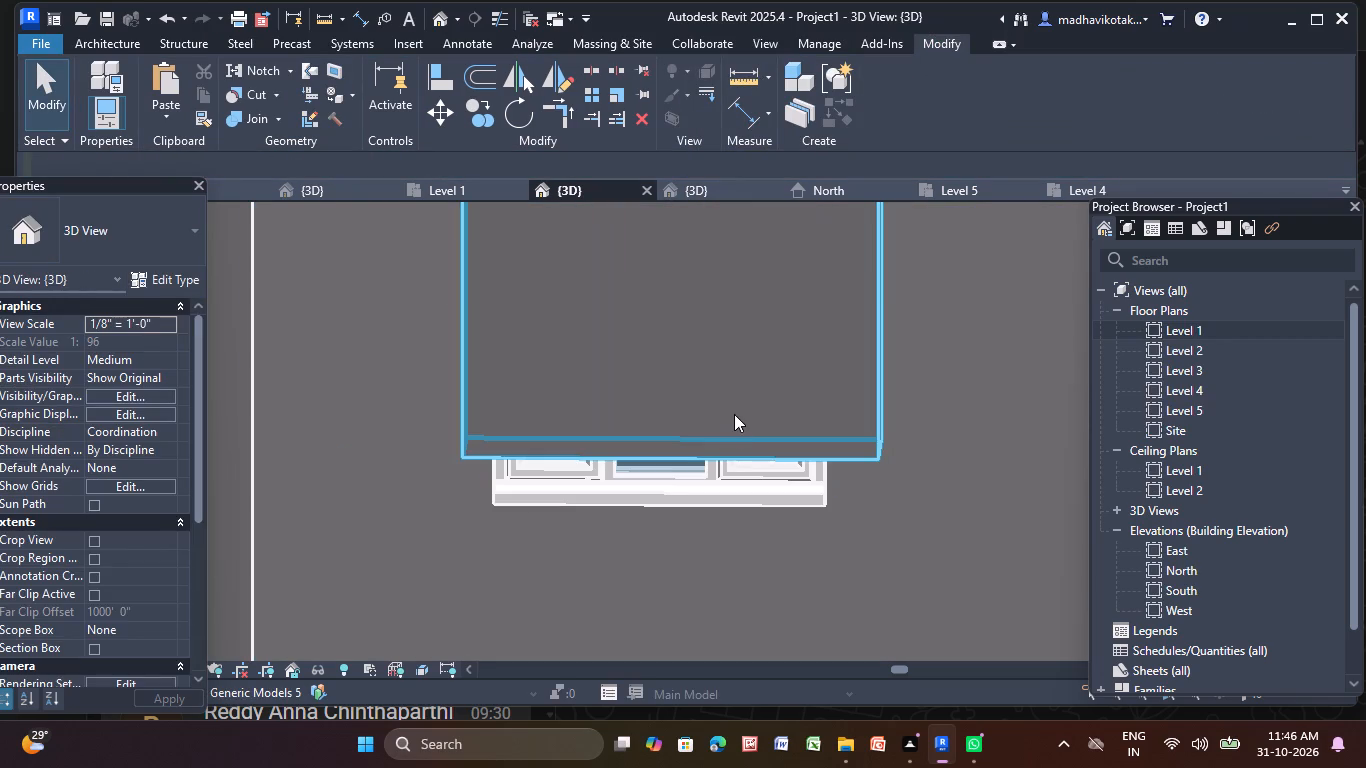
Stretch the bottom of the new block downward to just below the window sill.
click(734, 406)
drag(671, 451, 673, 489)
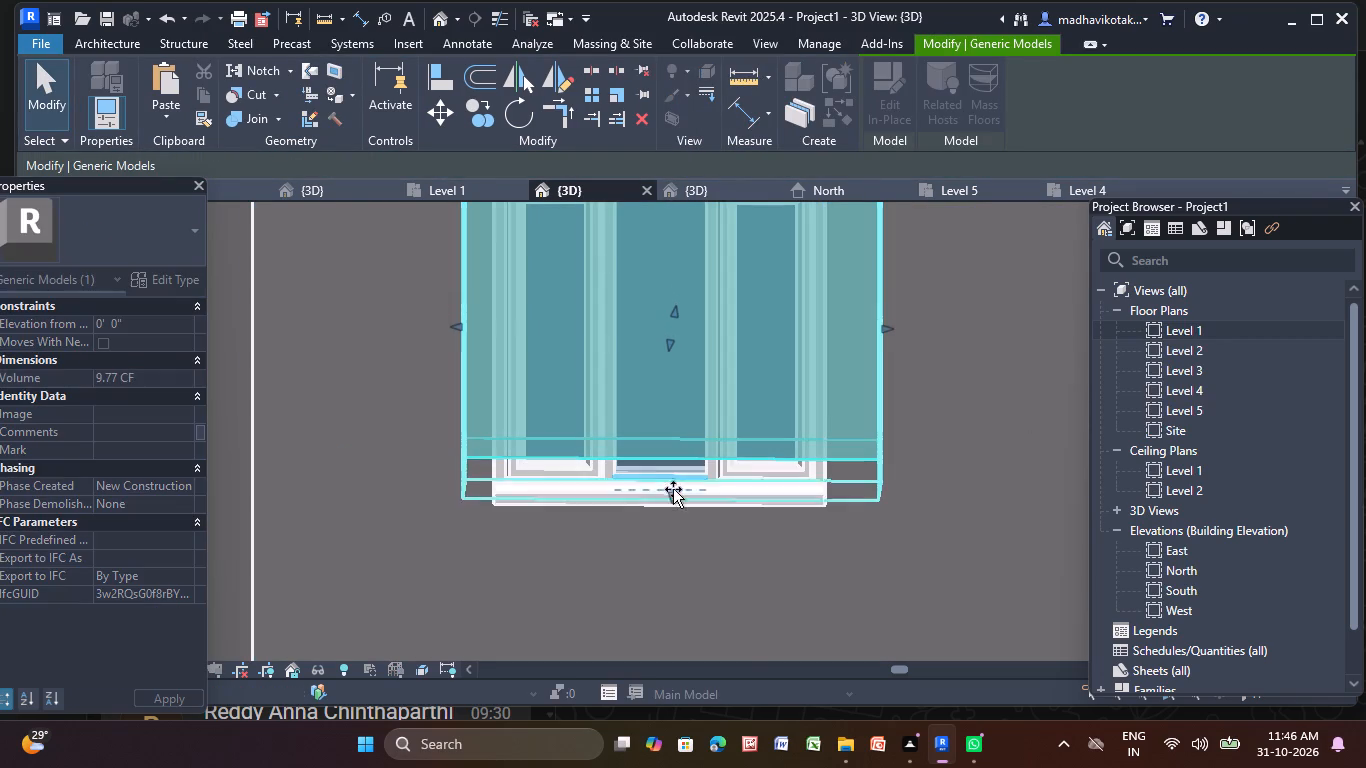
drag(673, 489, 684, 523)
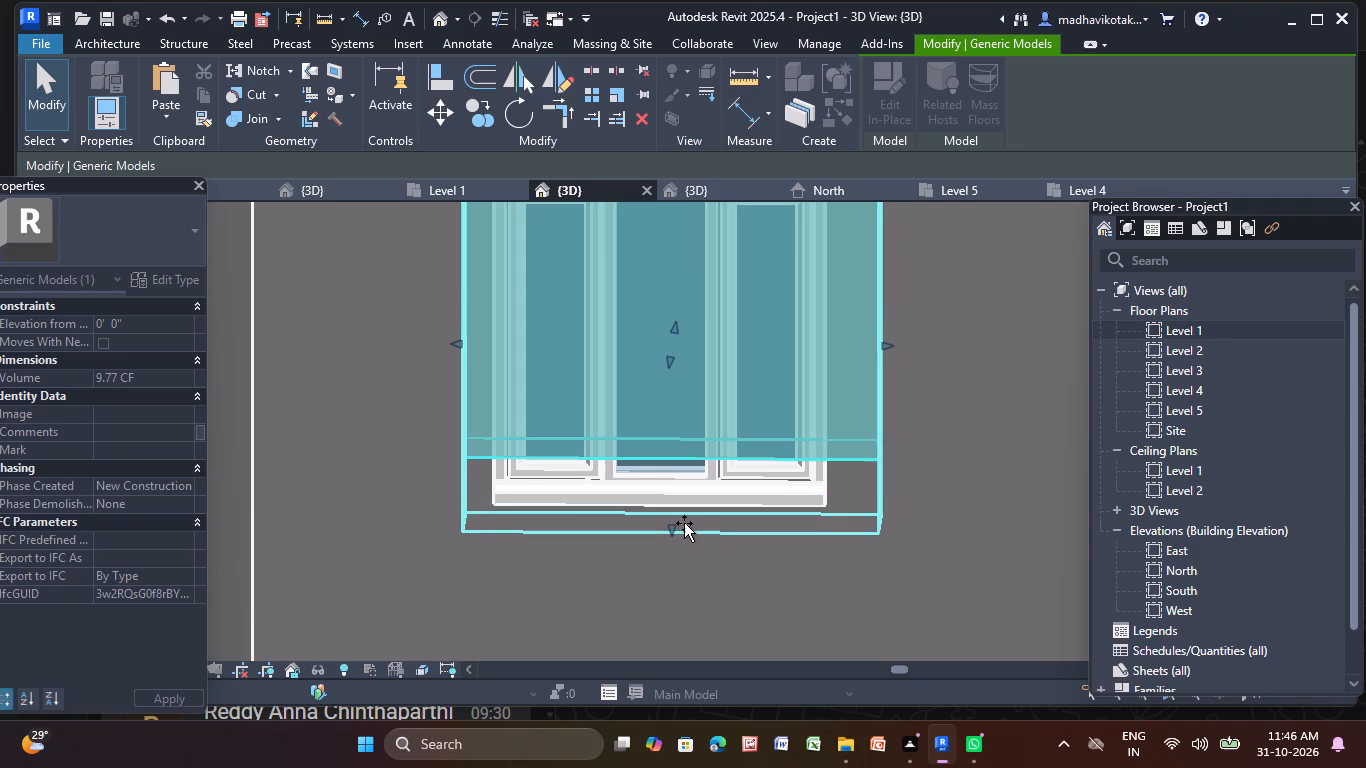
drag(684, 523, 686, 518)
scroll(686, 518, down, 5)
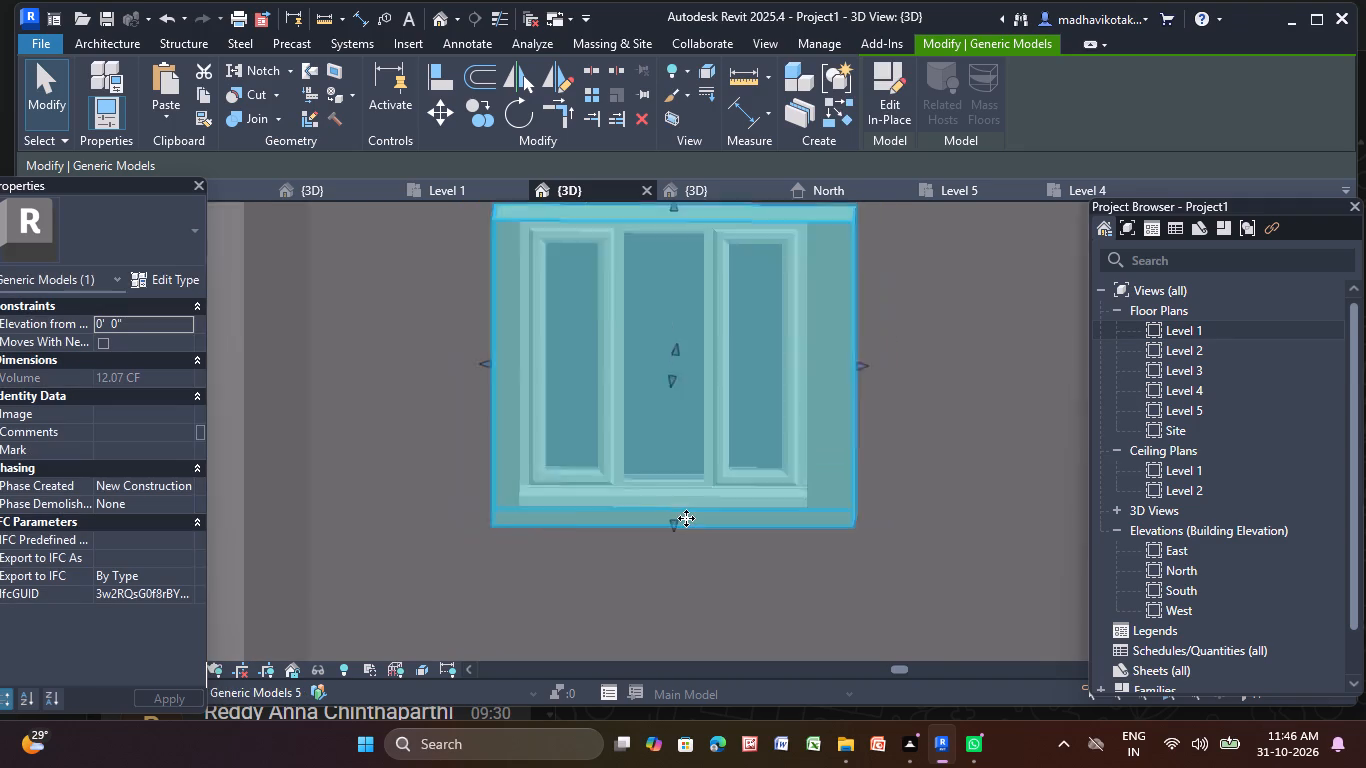
Widen the block slightly on the side away from the wooden doors and thin it to a flat panel by bringing its rear face forward.
middle_drag(686, 518, 672, 539)
middle_drag(690, 549, 676, 559)
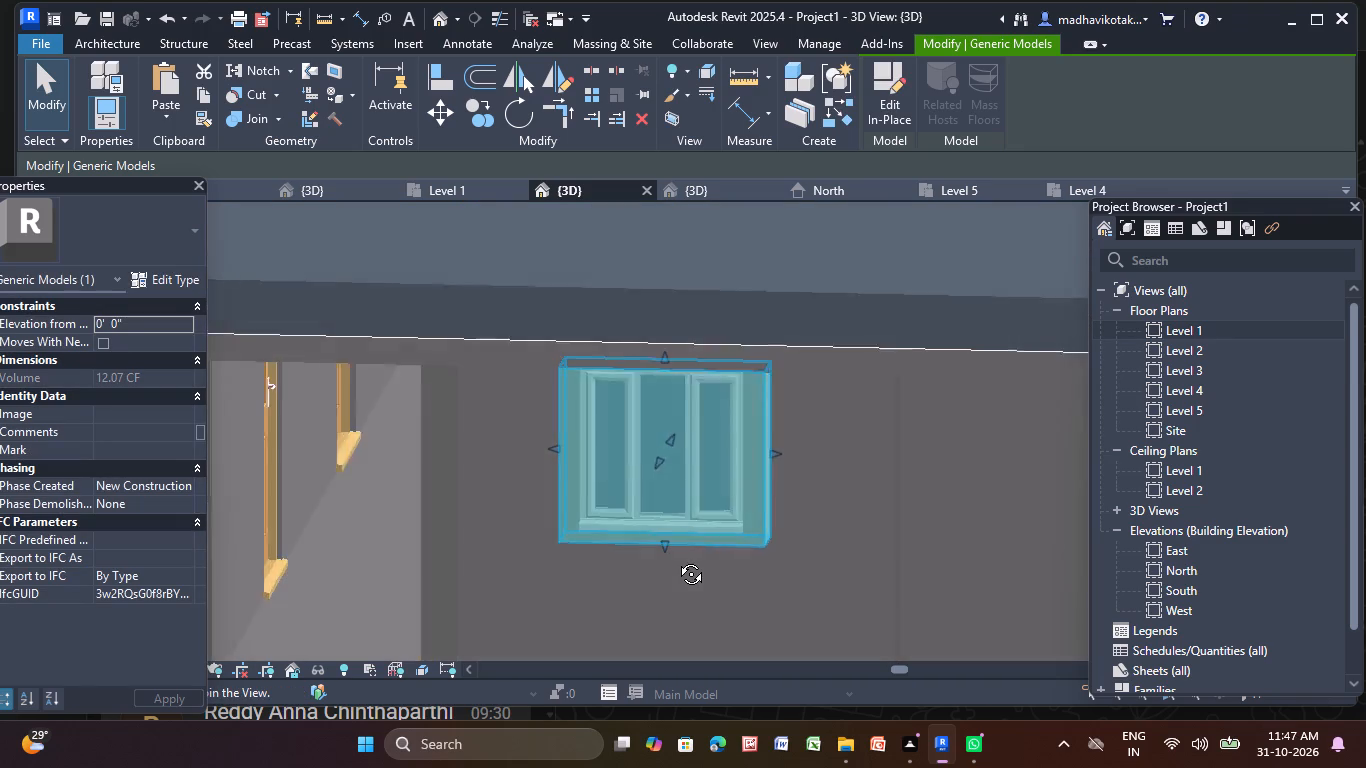
middle_drag(676, 559, 629, 547)
scroll(746, 498, up, 5)
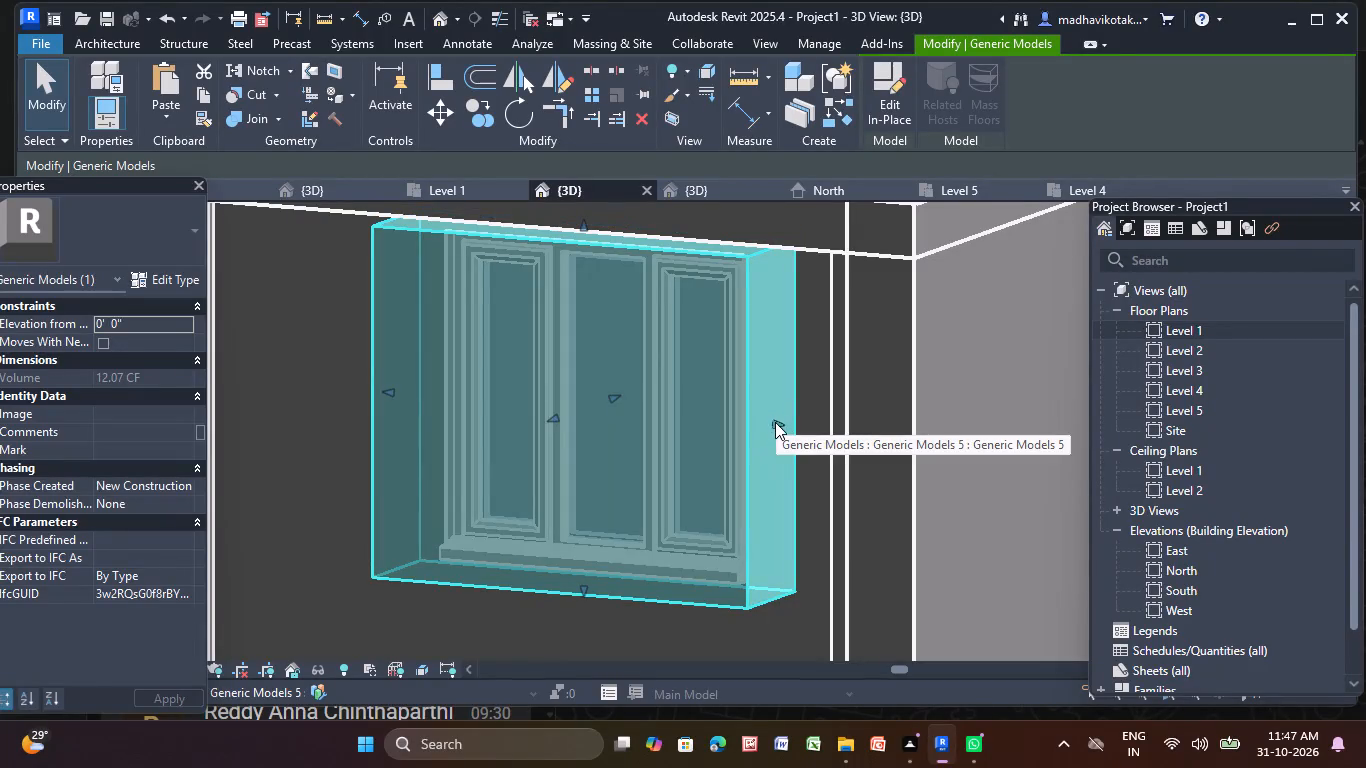
drag(775, 422, 780, 407)
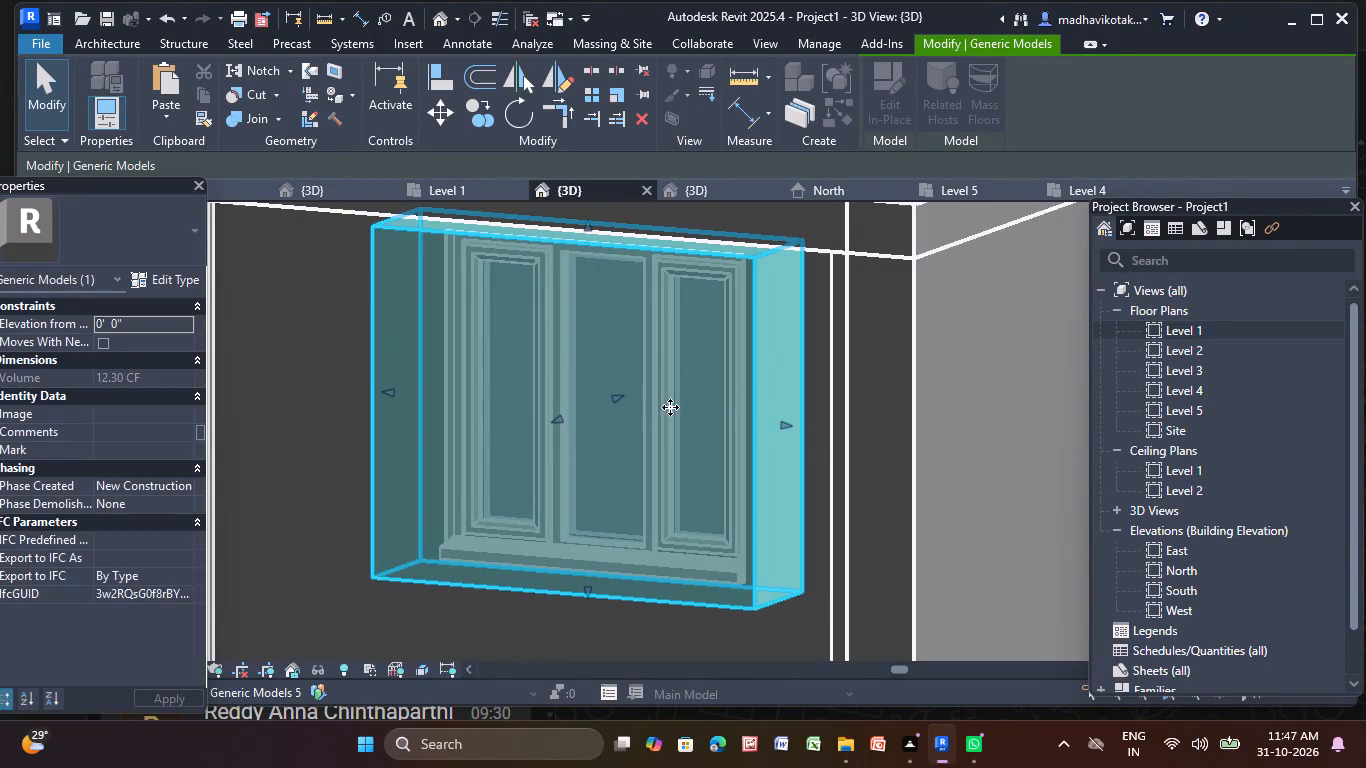
drag(611, 397, 632, 389)
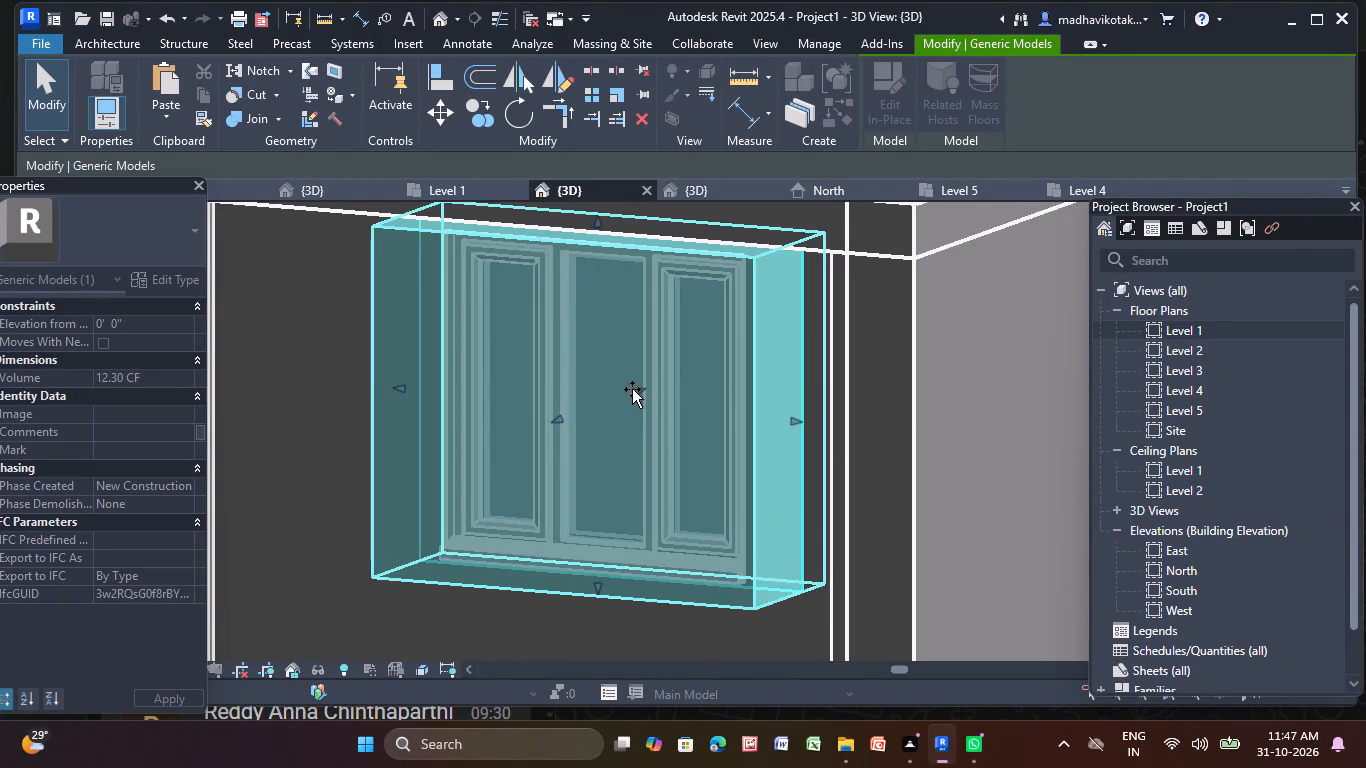
drag(632, 389, 557, 400)
Stretch the thin panel's side edge nearest the wooden doors outward past the window frame.
shift+middle_drag(546, 440, 623, 450)
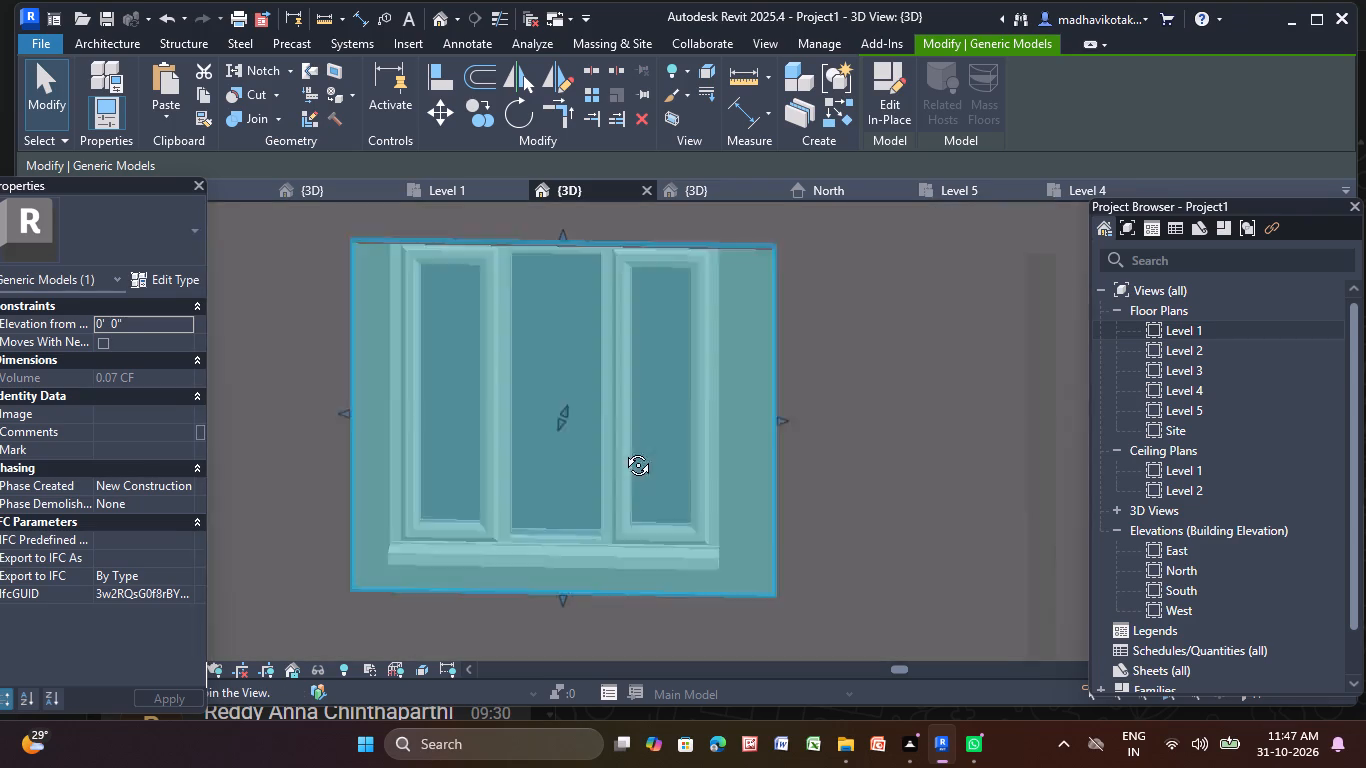
shift+middle_drag(623, 450, 674, 443)
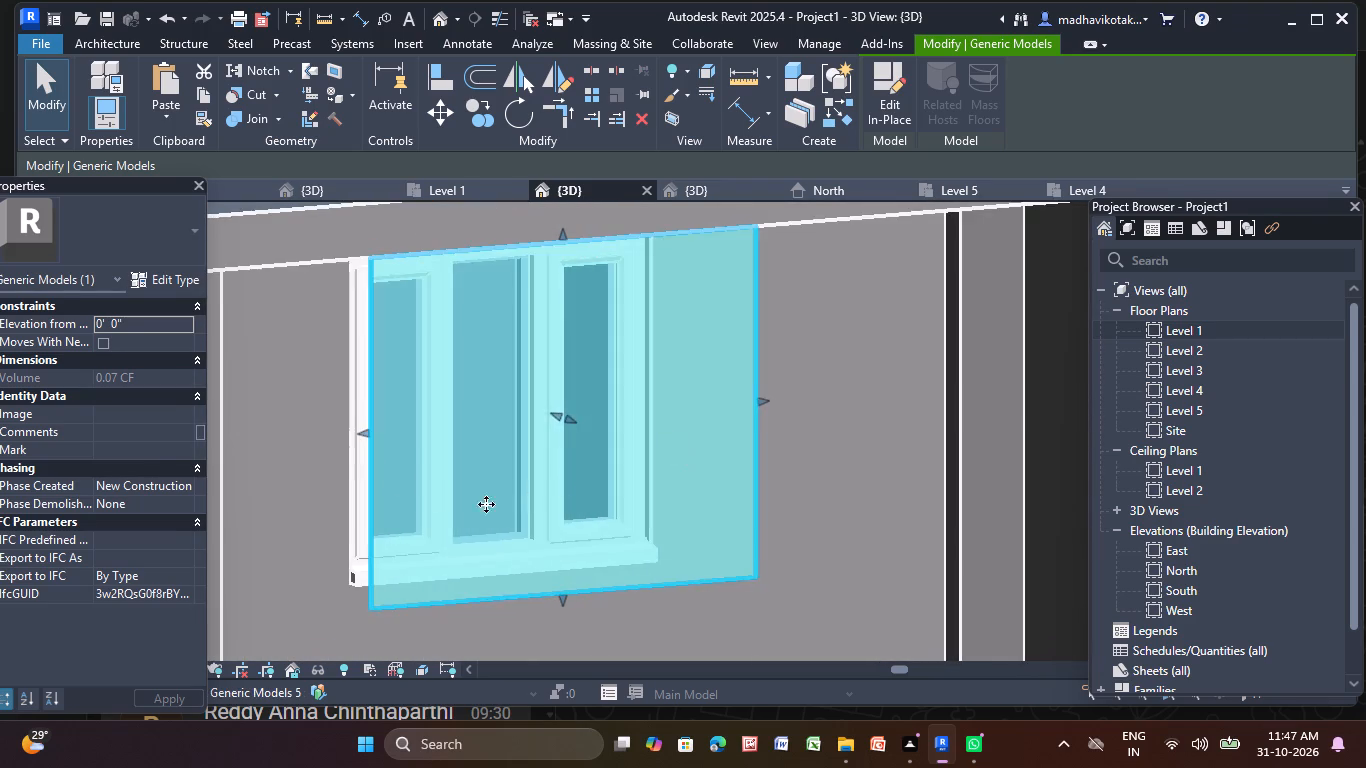
scroll(402, 481, up, 4)
drag(341, 404, 322, 391)
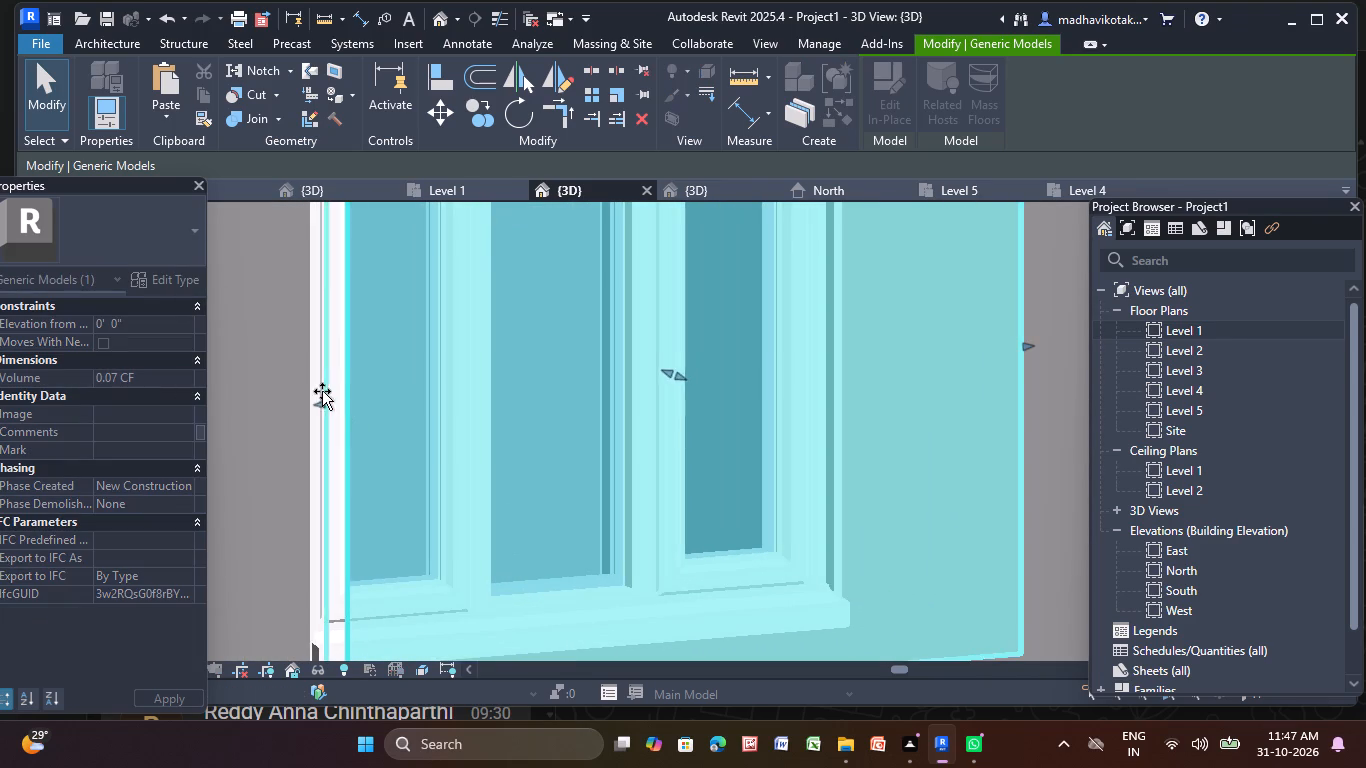
drag(322, 391, 303, 378)
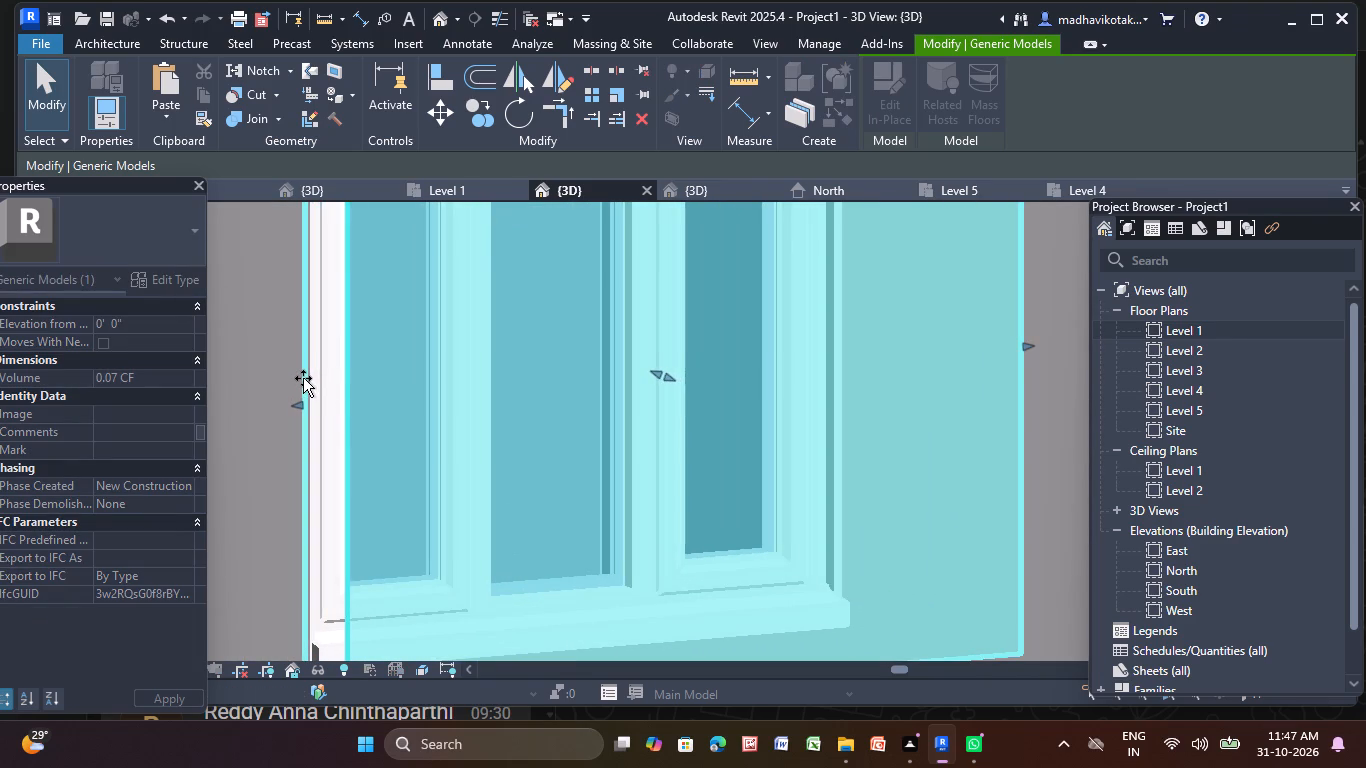
drag(303, 378, 296, 375)
scroll(609, 462, down, 5)
middle_drag(605, 460, 535, 413)
shift+middle_drag(648, 455, 583, 389)
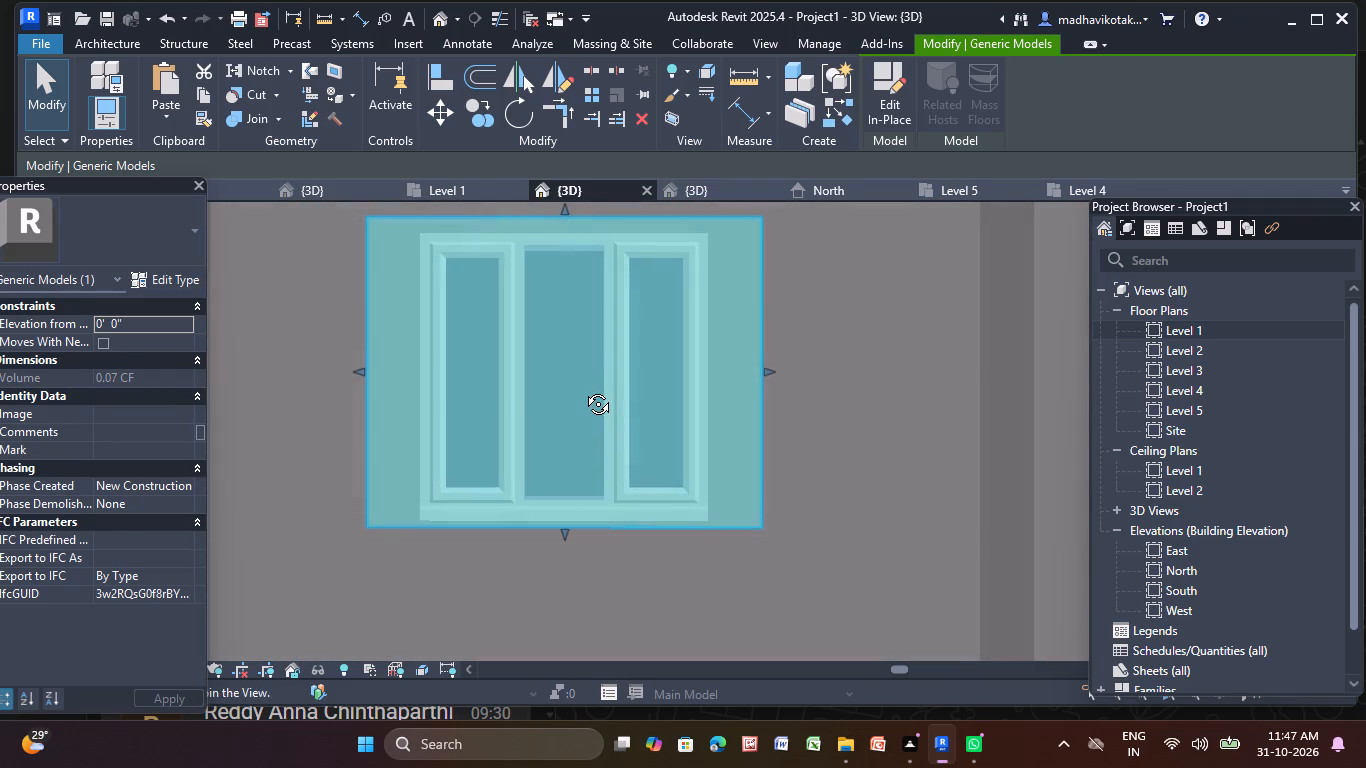
Examine from several angles how the thin panel lines up with the ground floor window.
shift+middle_drag(583, 389, 668, 426)
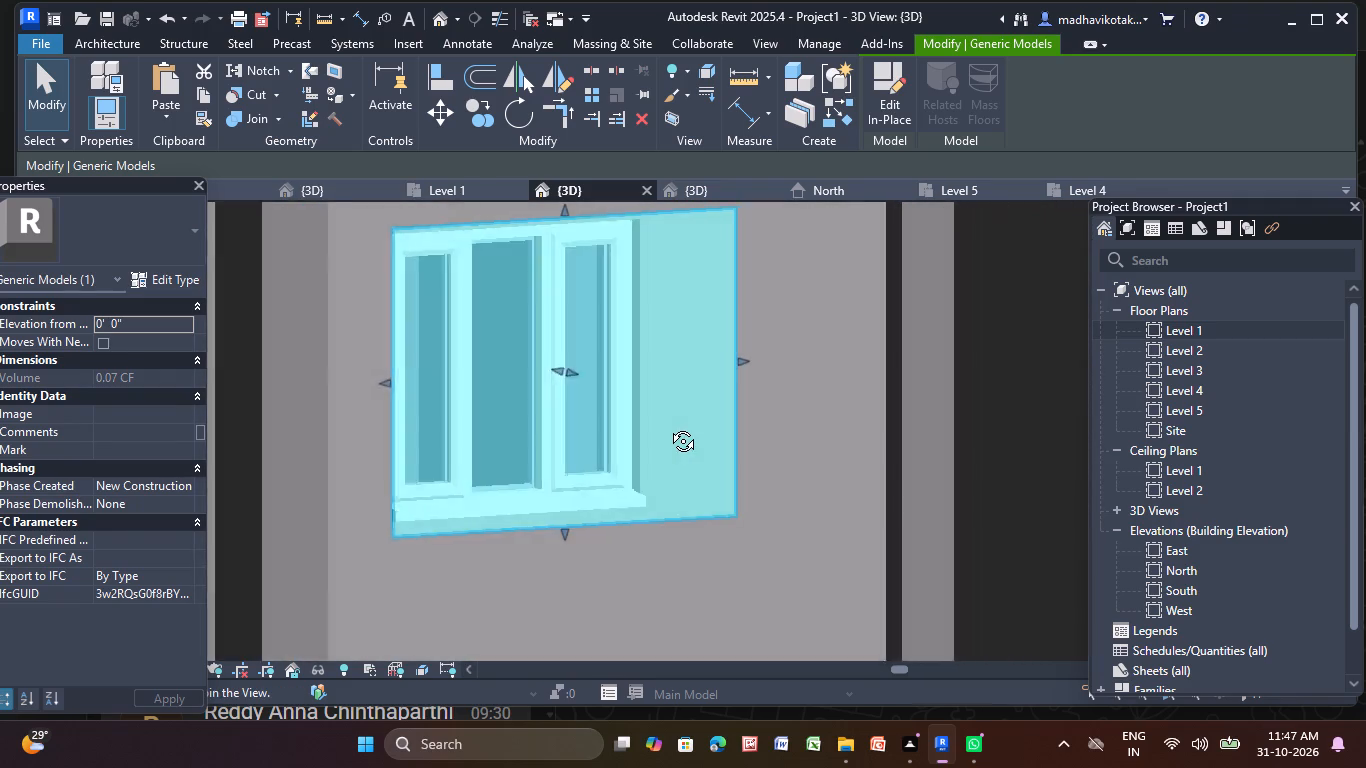
shift+middle_drag(668, 426, 612, 420)
key(Escape)
scroll(527, 486, up, 2)
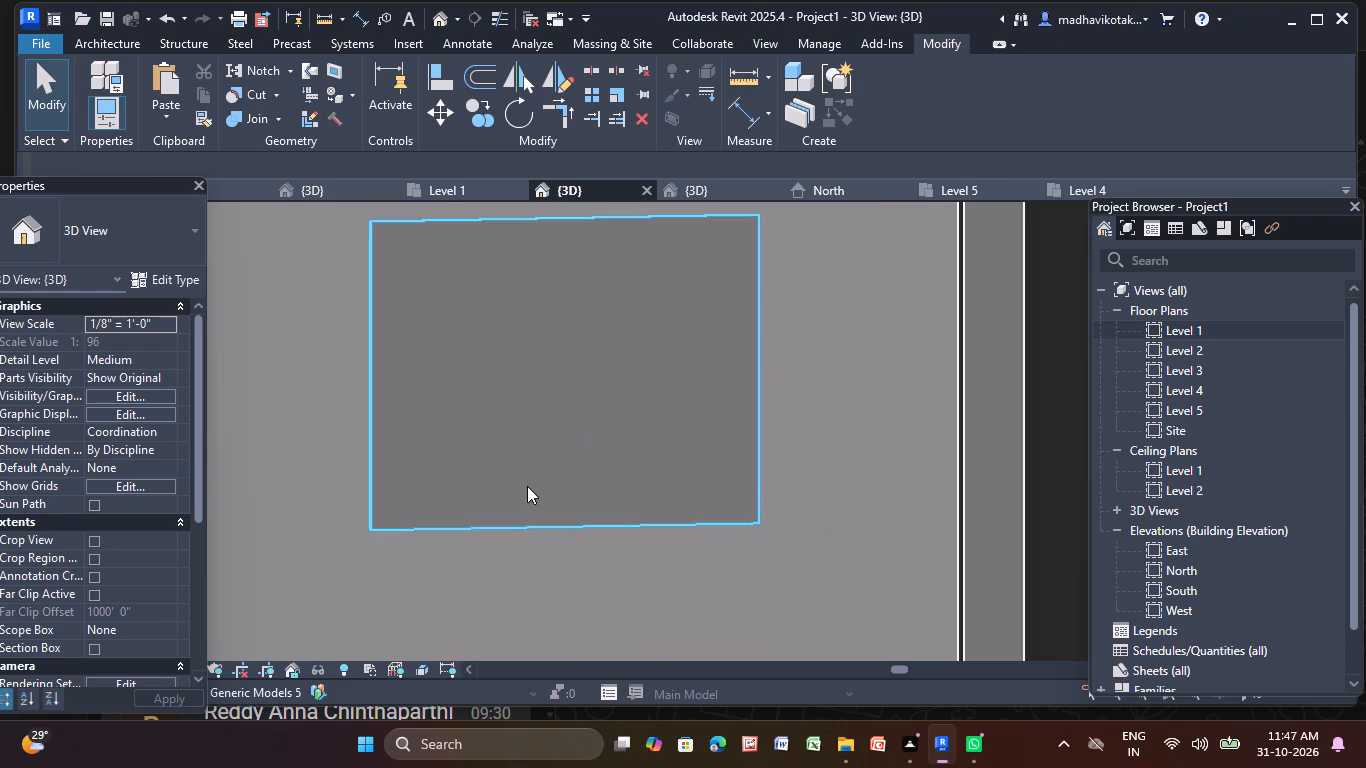
scroll(527, 486, up, 3)
click(532, 492)
scroll(547, 500, down, 5)
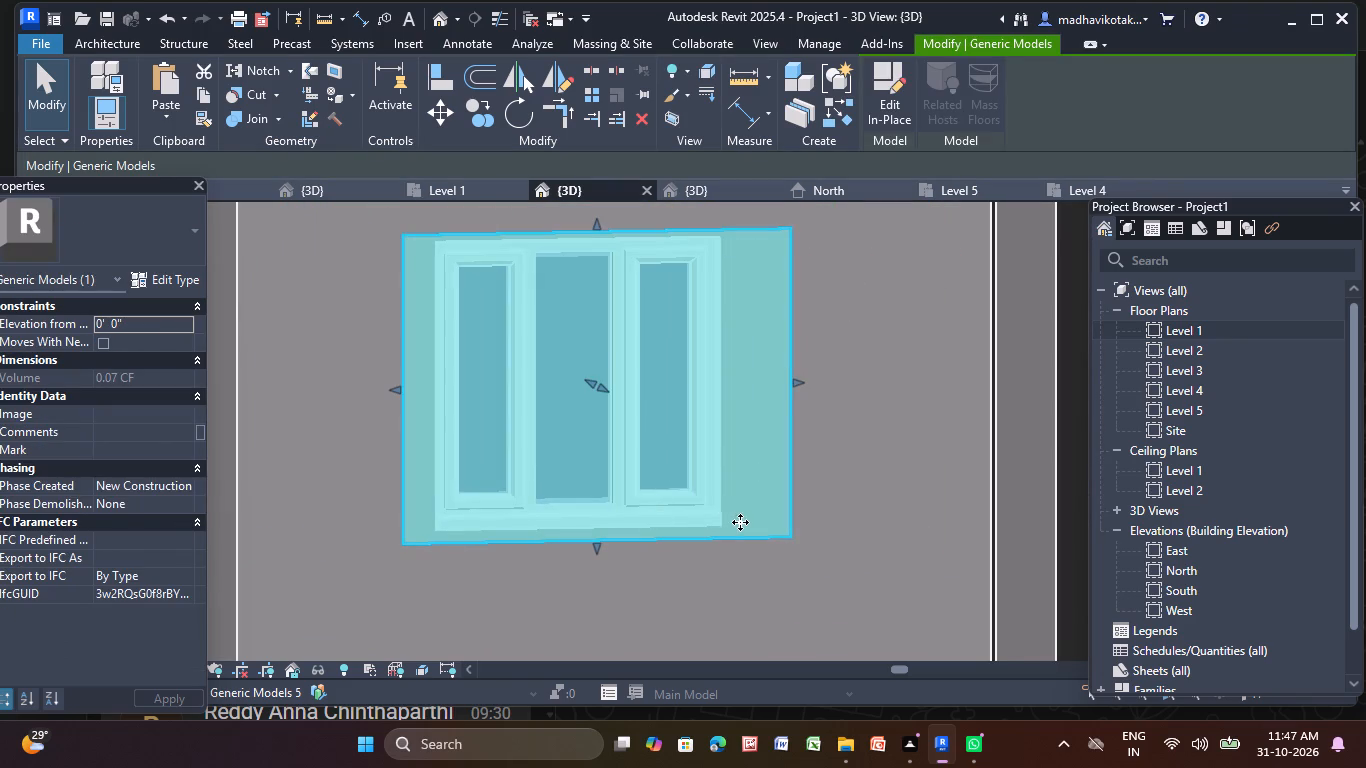
middle_drag(742, 525, 681, 488)
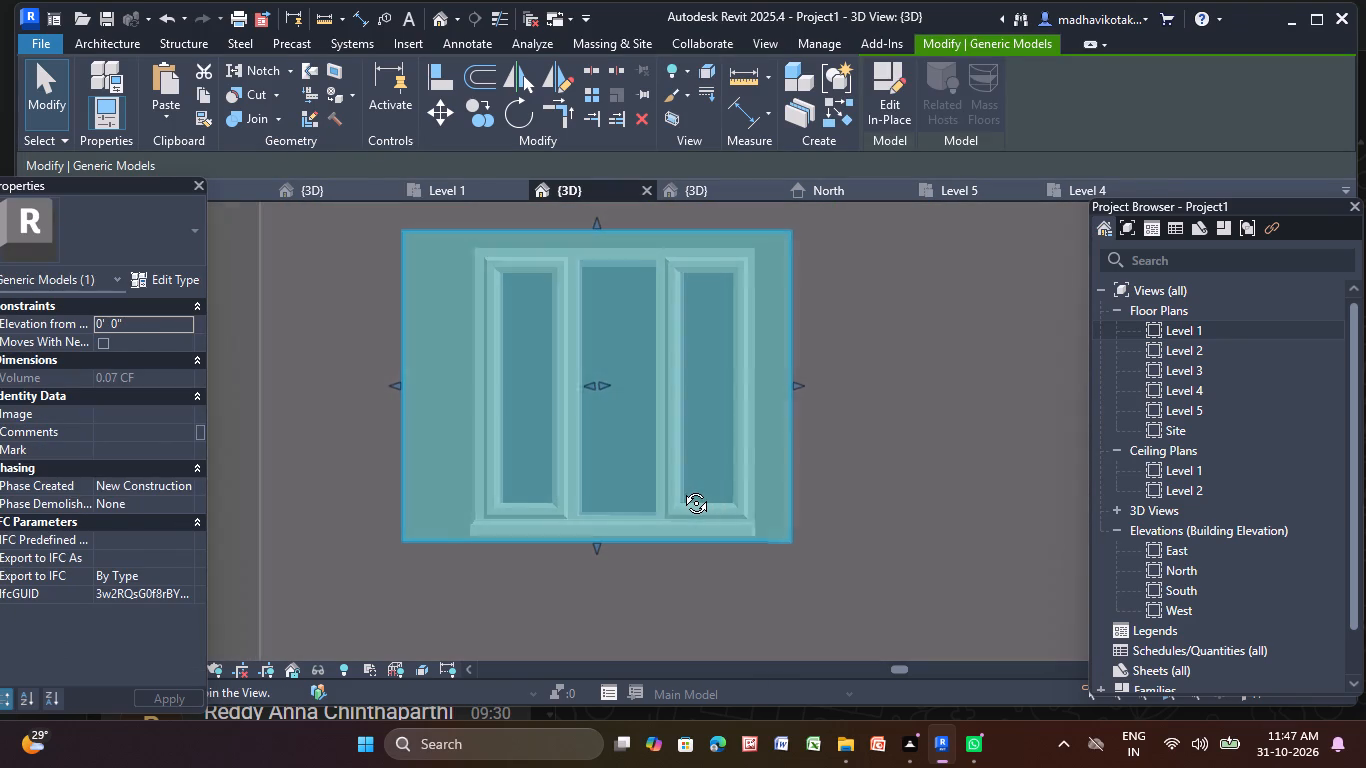
middle_drag(681, 488, 673, 491)
scroll(755, 467, up, 5)
scroll(832, 421, up, 8)
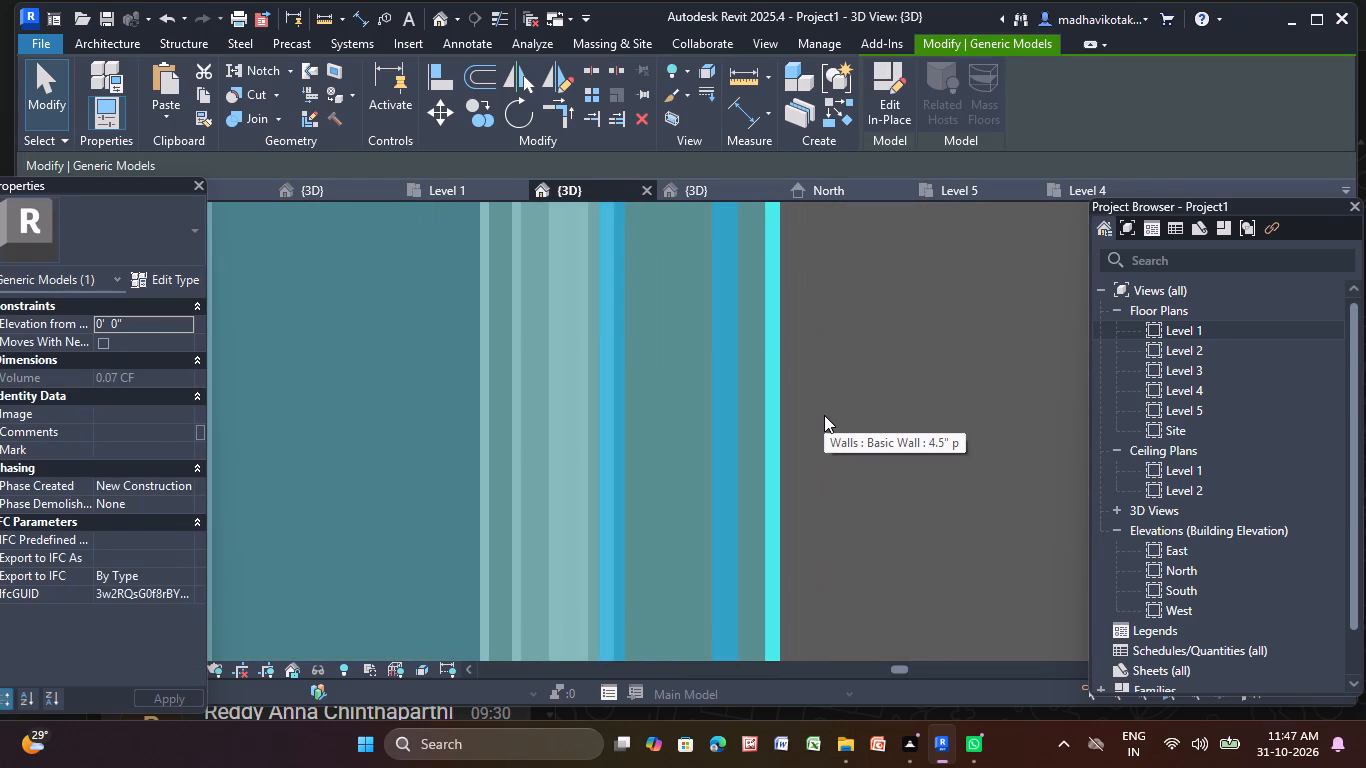
scroll(827, 416, down, 10)
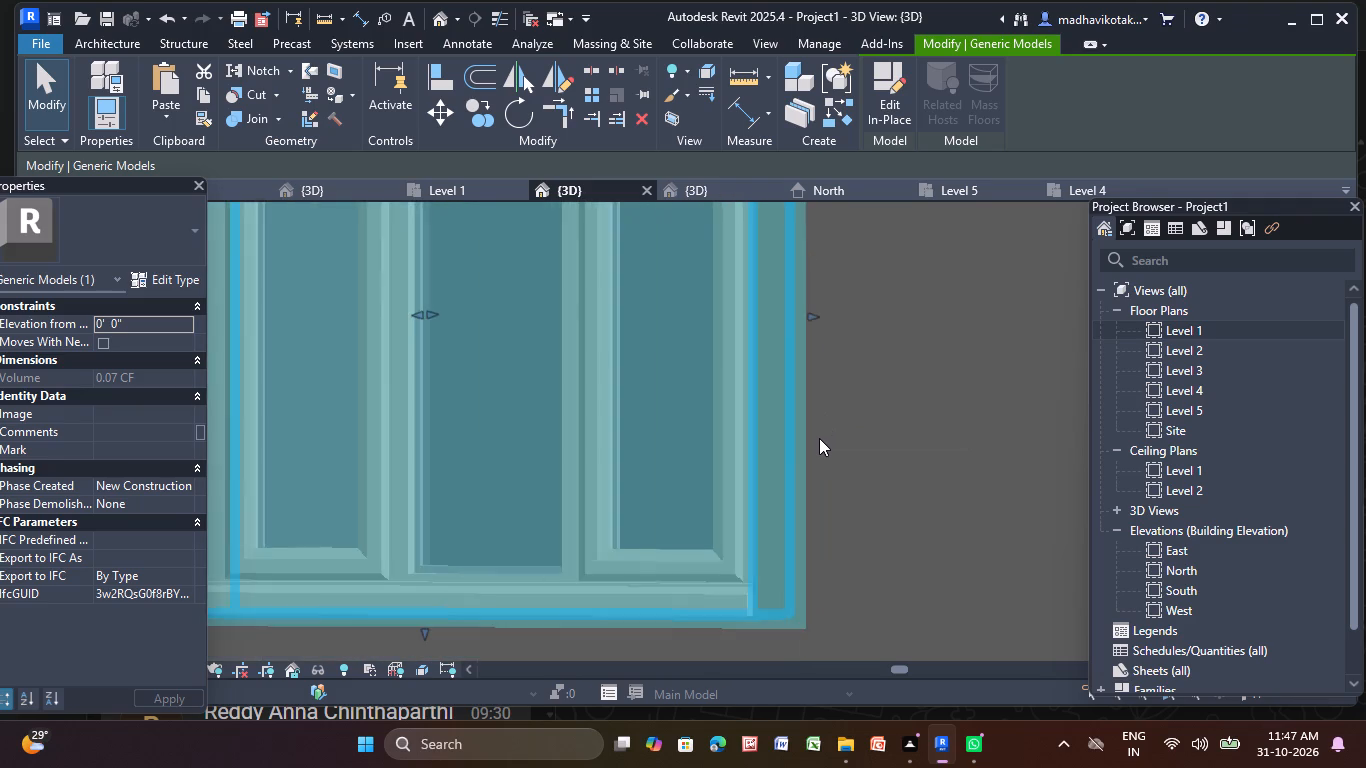
scroll(819, 438, down, 6)
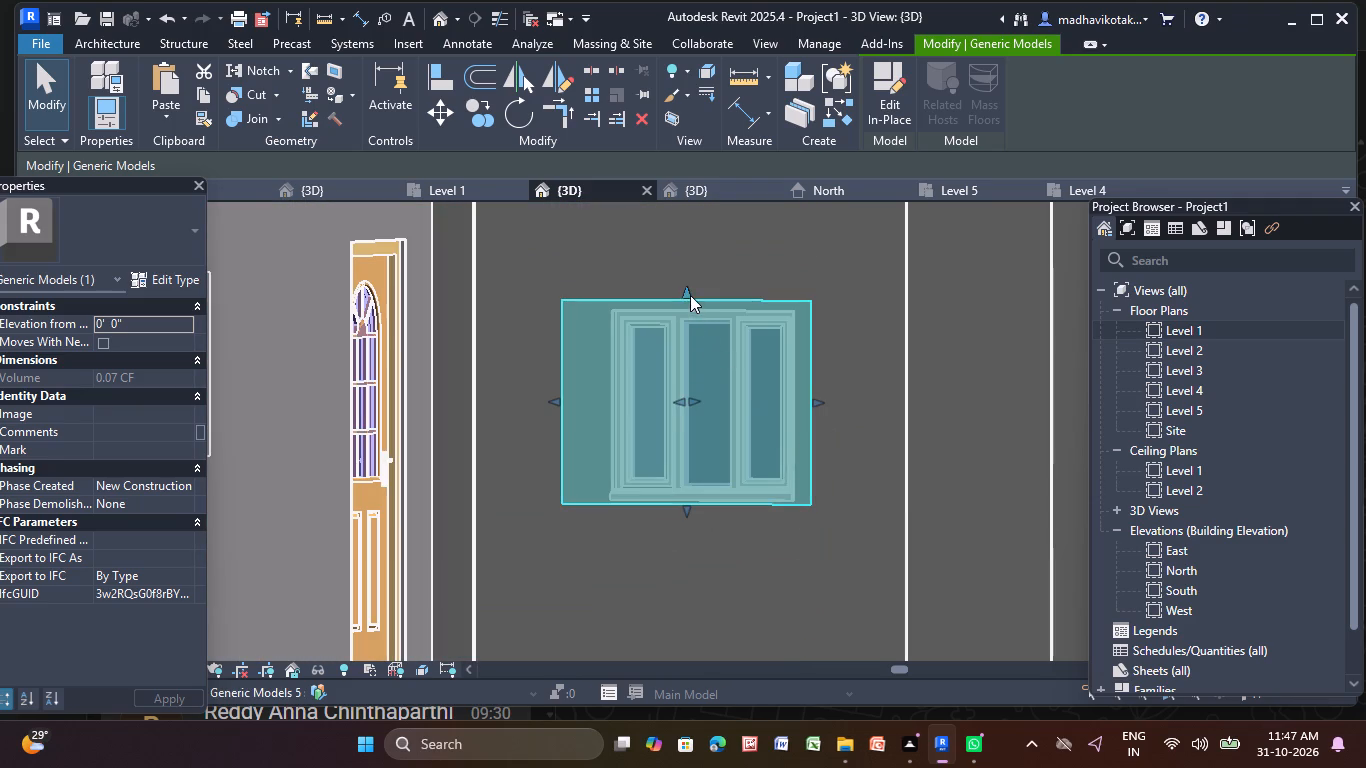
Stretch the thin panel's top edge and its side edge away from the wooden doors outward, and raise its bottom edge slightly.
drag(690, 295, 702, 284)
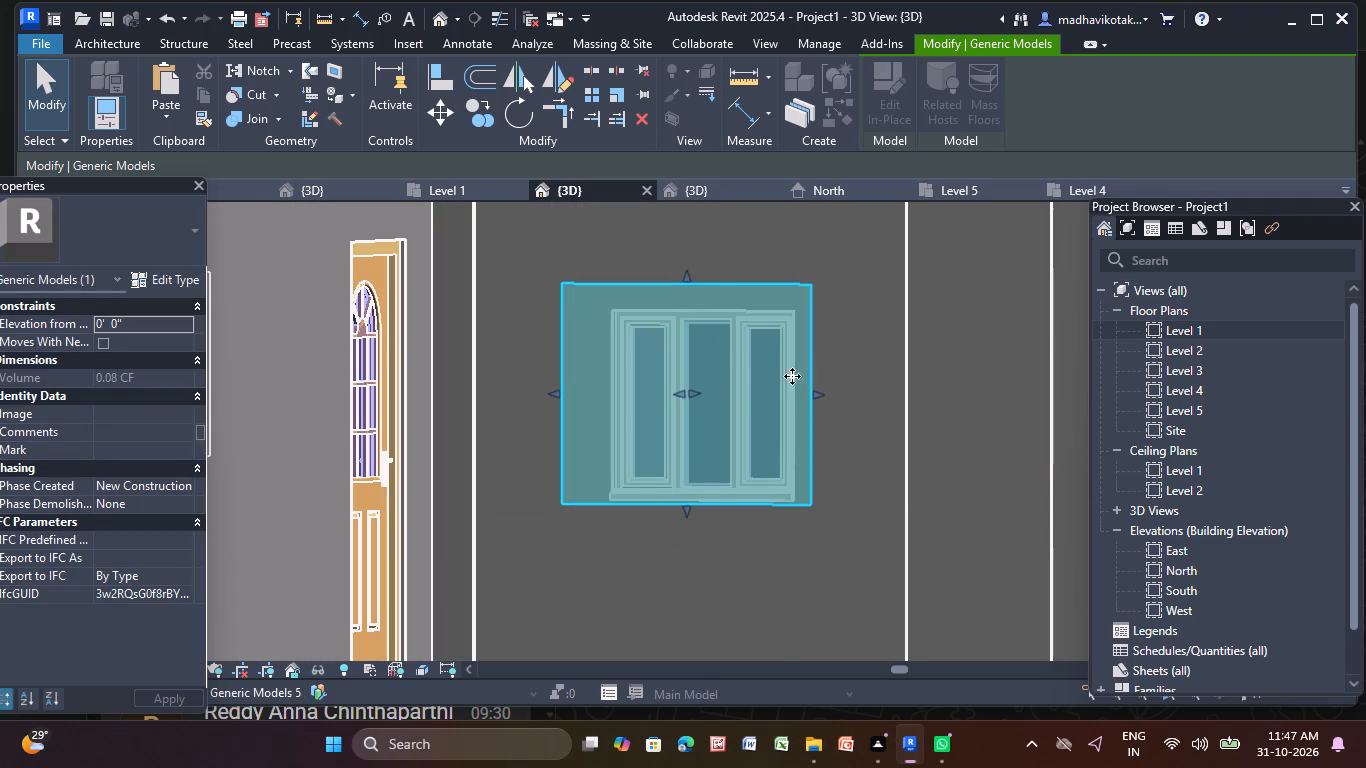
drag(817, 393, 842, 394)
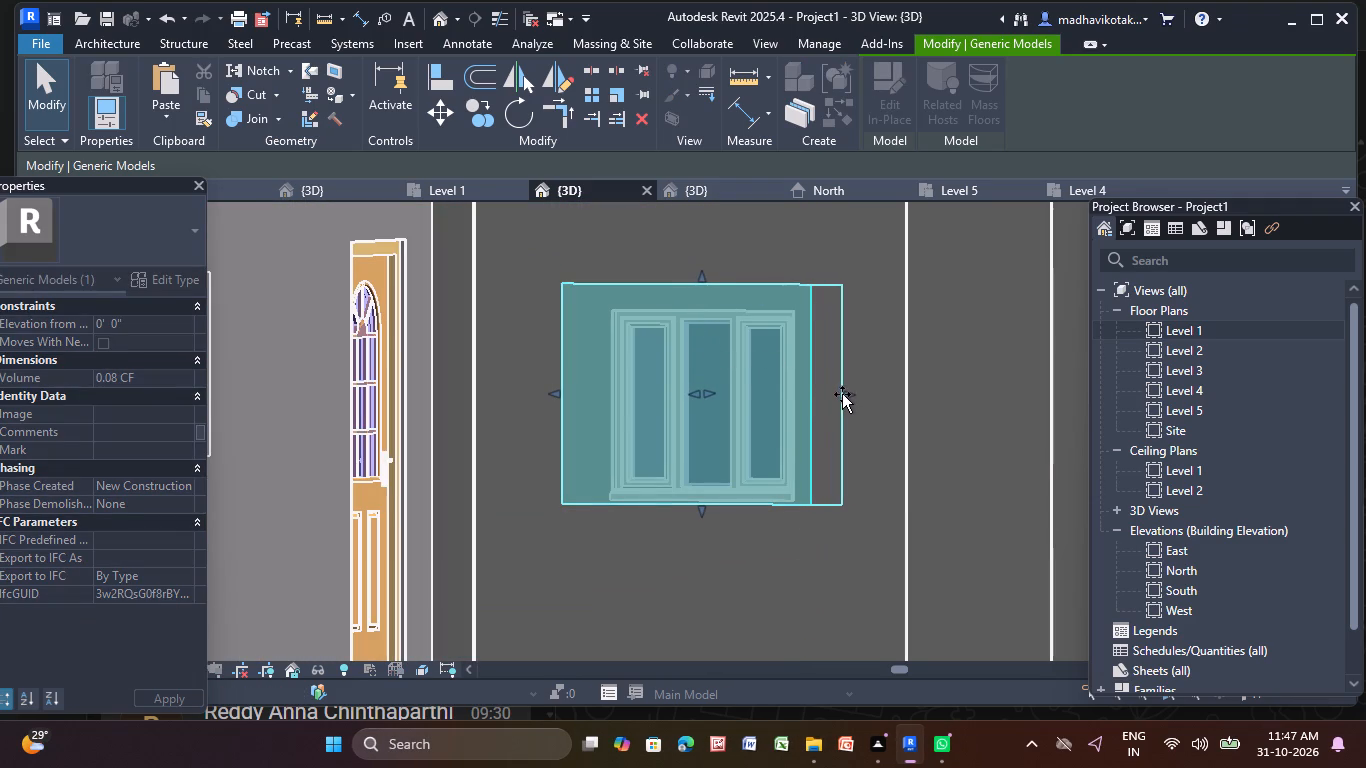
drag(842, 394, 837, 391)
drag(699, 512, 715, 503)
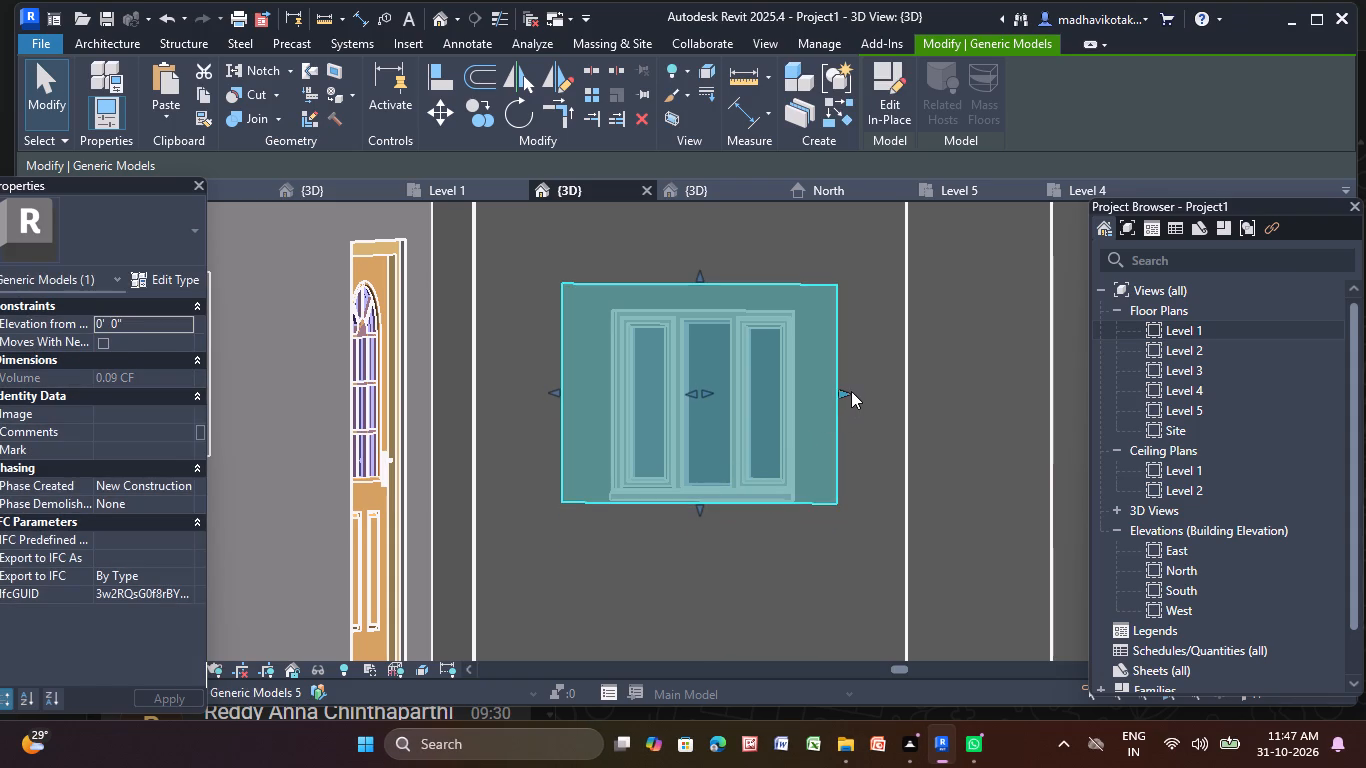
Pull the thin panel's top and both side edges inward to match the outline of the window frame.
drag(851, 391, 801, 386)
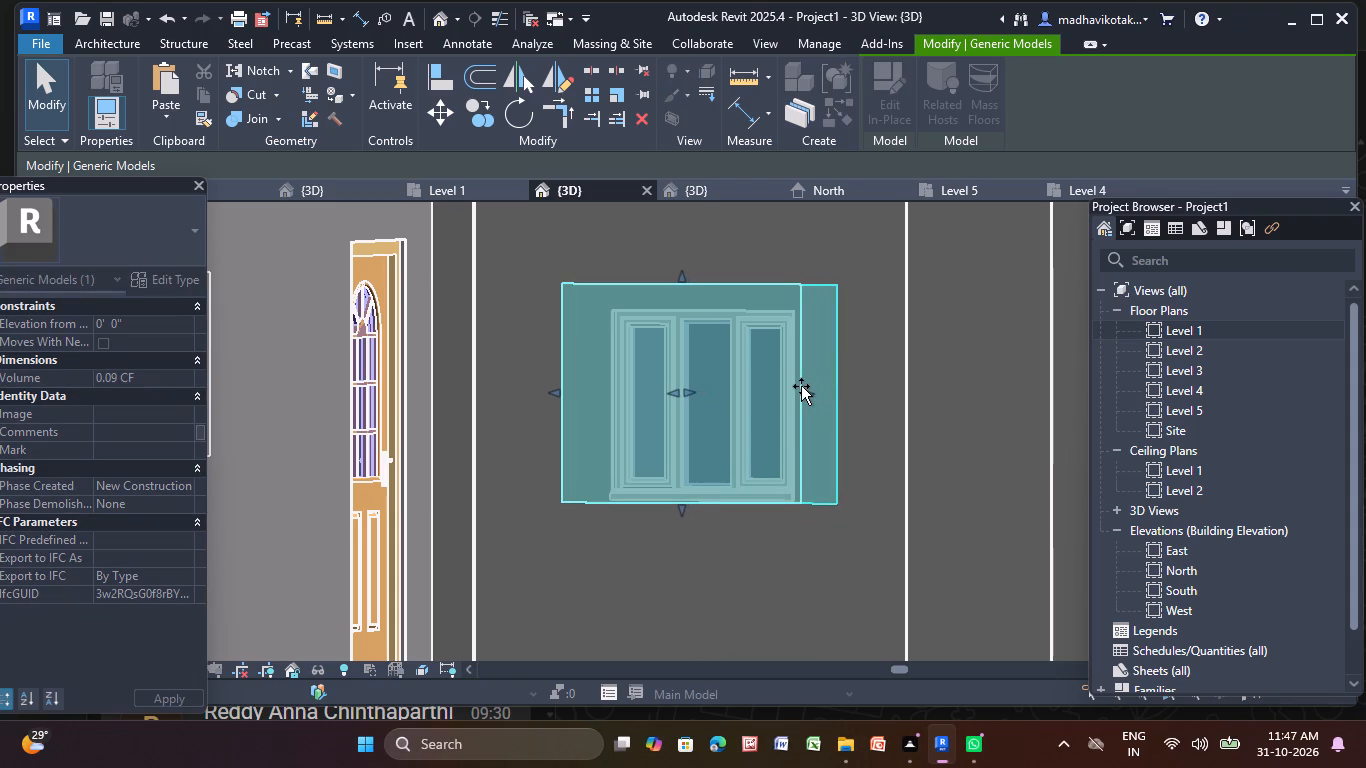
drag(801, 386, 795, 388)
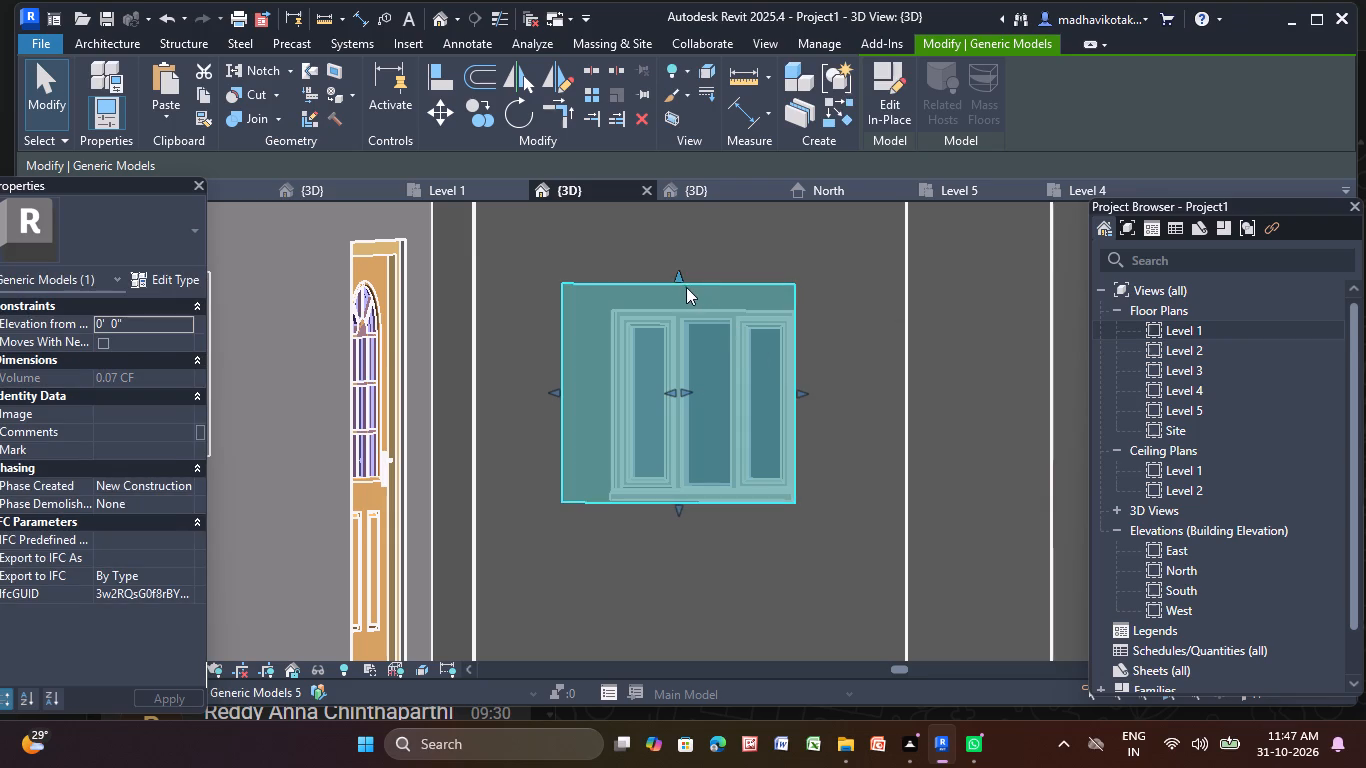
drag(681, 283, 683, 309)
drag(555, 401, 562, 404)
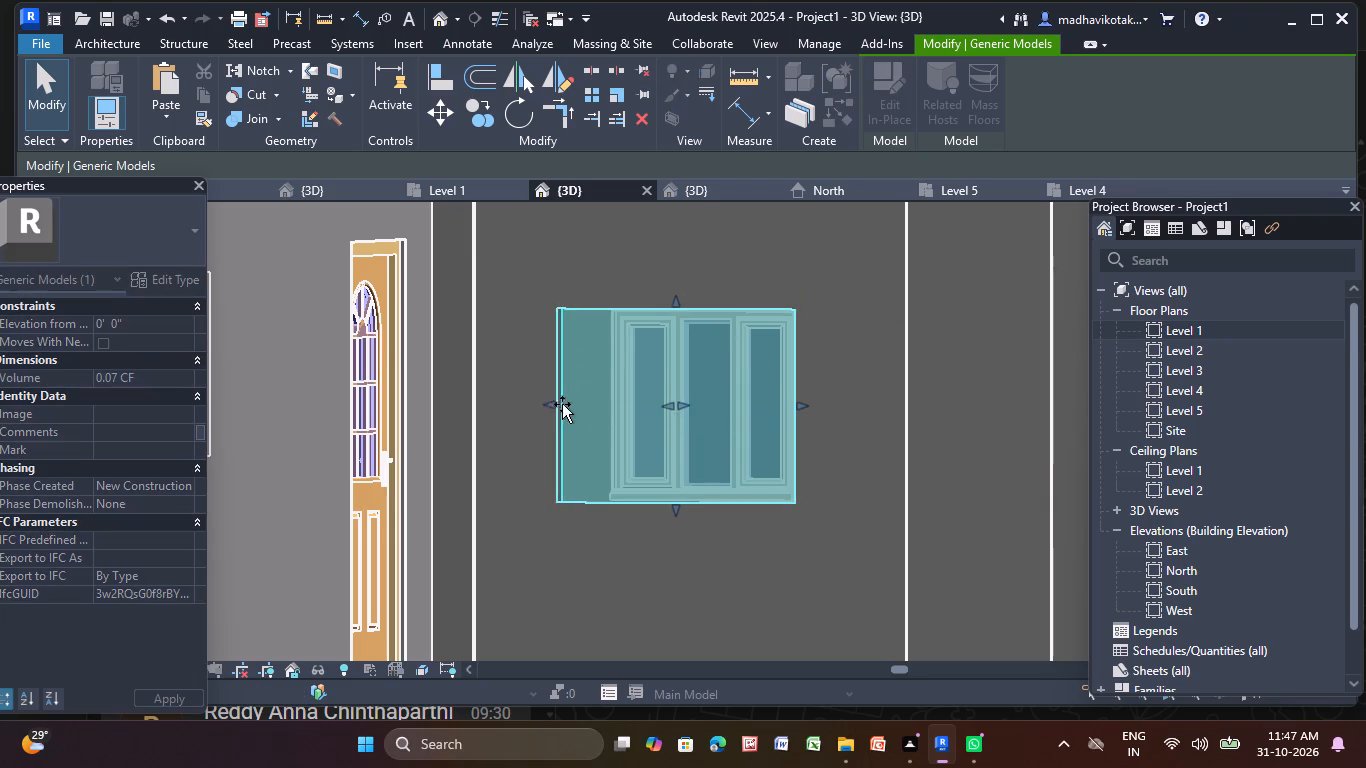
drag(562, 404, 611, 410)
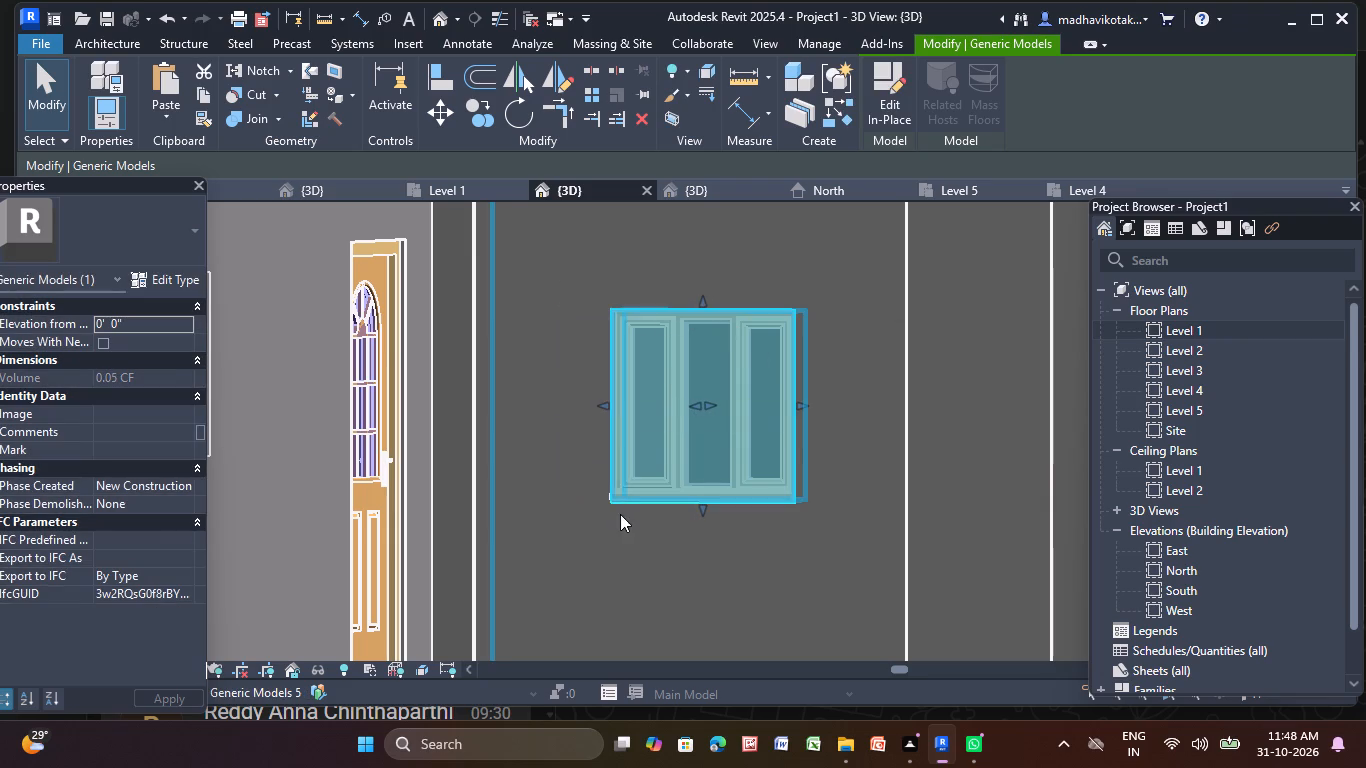
Delete the thin in-place panel covering the ground floor window.
click(631, 521)
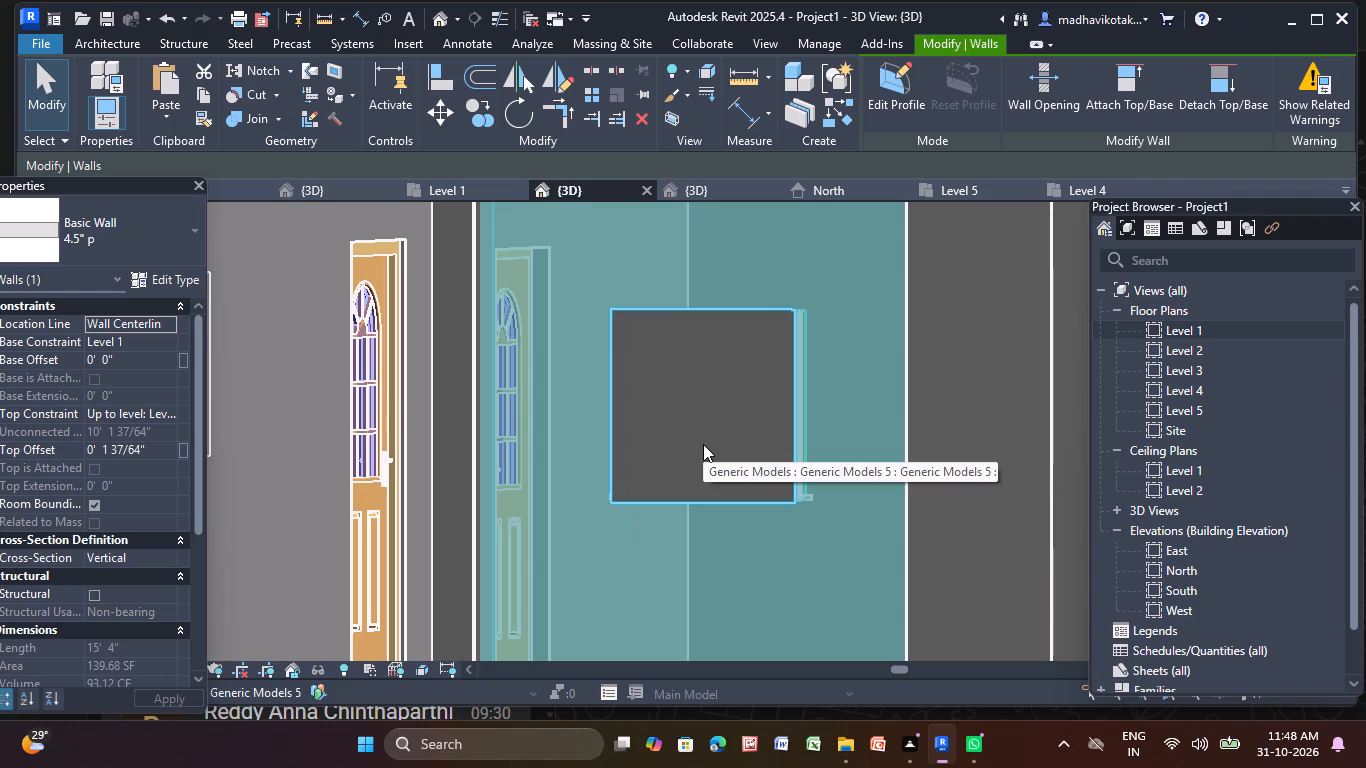
key(Escape)
middle_drag(703, 444, 733, 449)
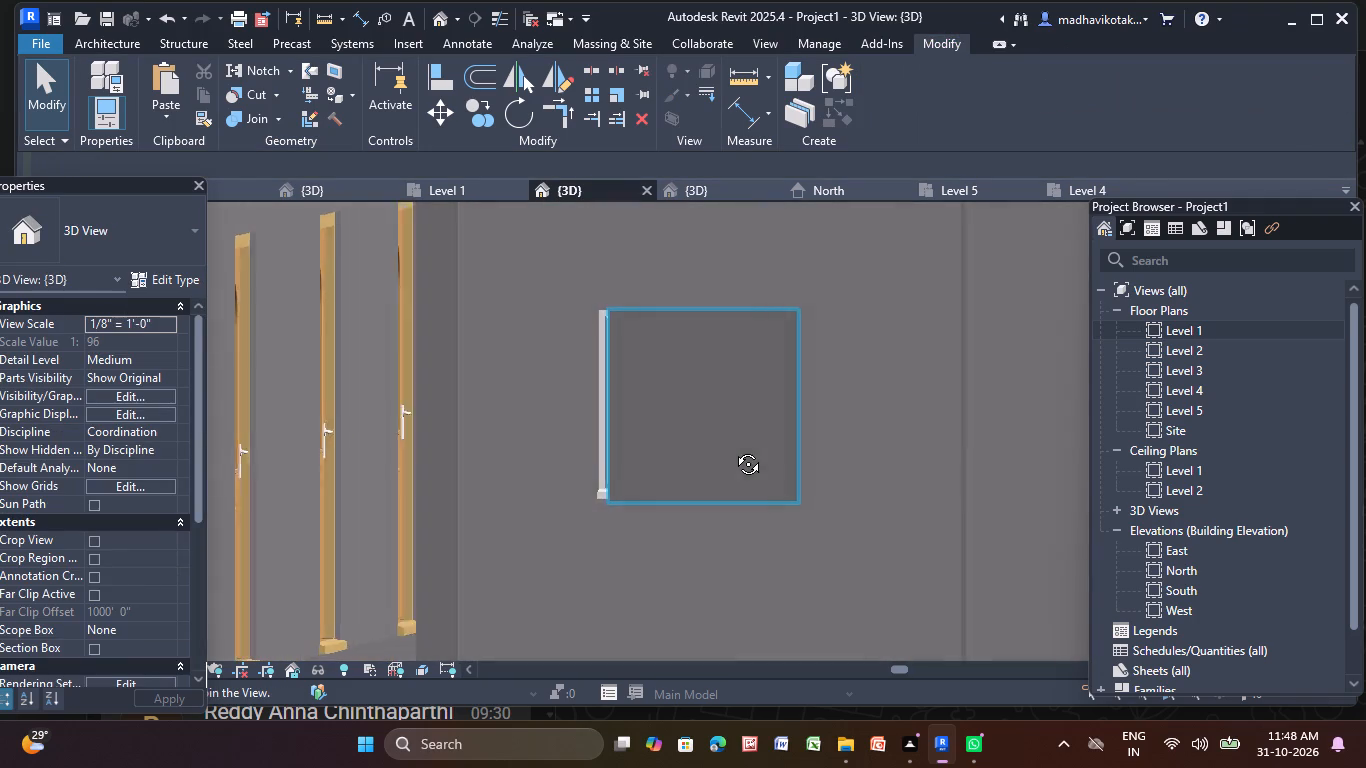
middle_drag(733, 449, 772, 454)
click(719, 451)
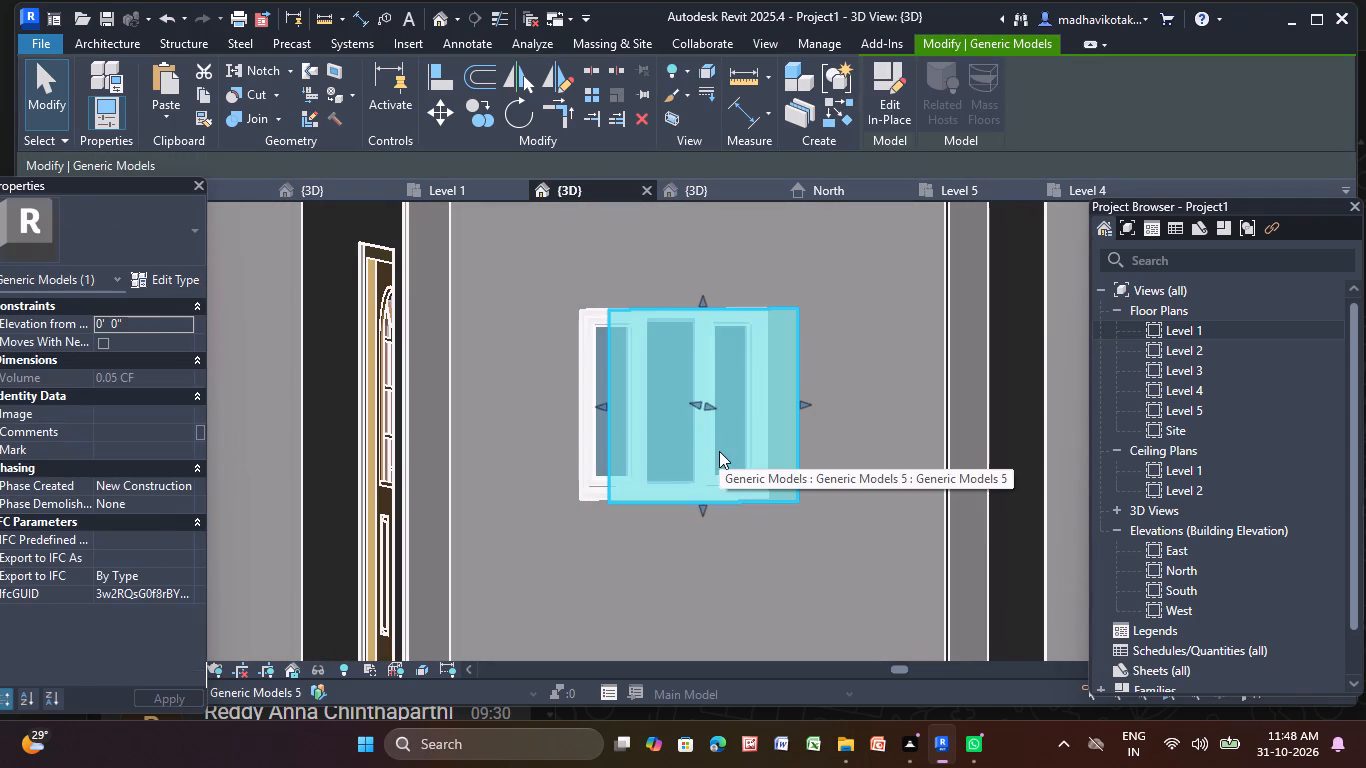
key(Delete)
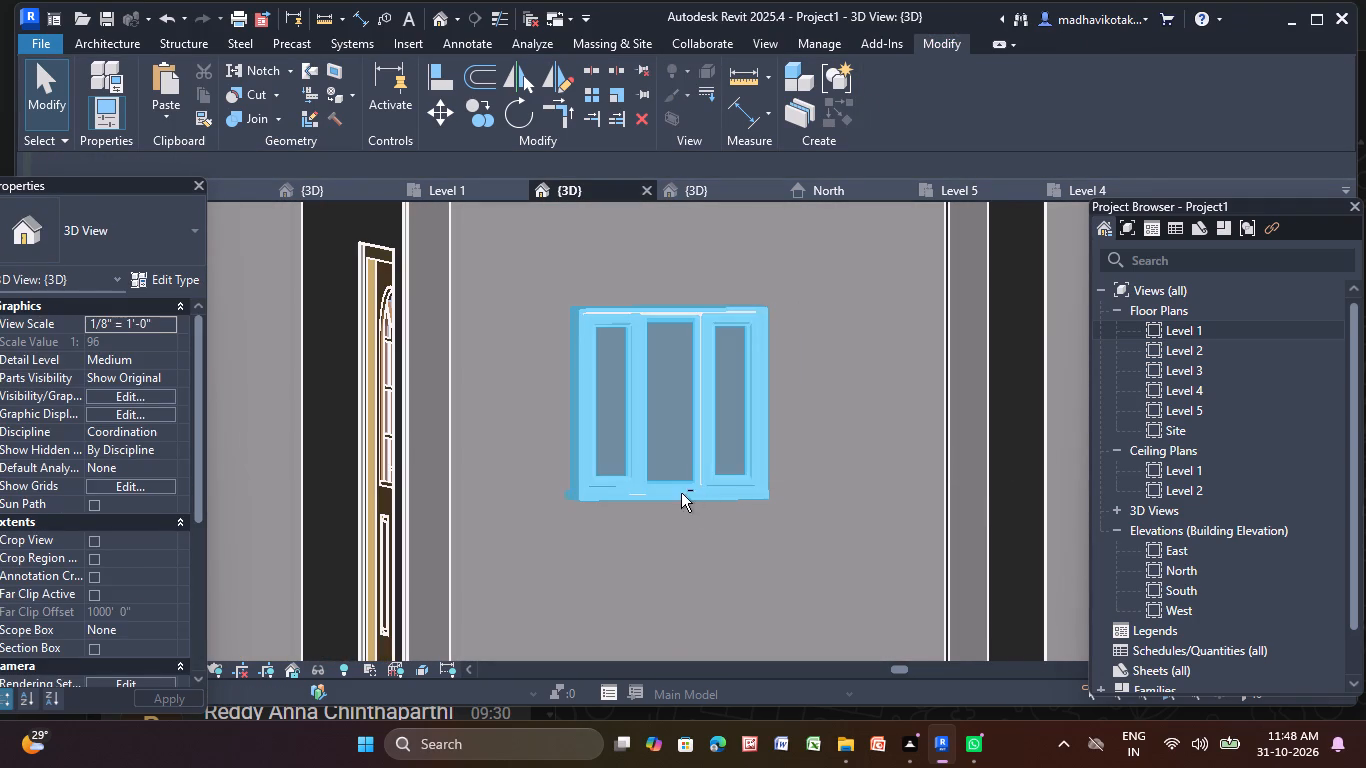
In the Level 1 floor plan, start a new in-place component in the Generic Models category, keeping the suggested name.
double_click(1217, 335)
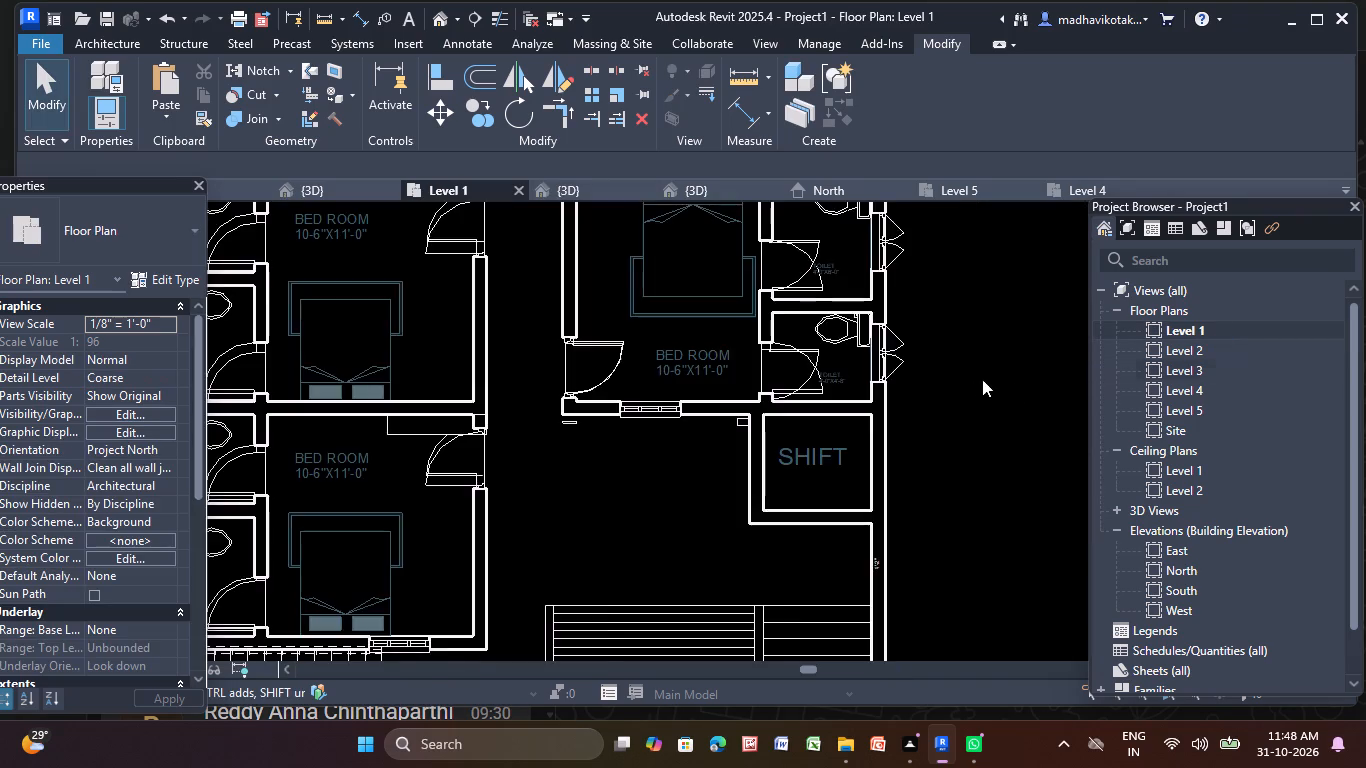
scroll(973, 384, down, 6)
scroll(820, 411, up, 3)
middle_drag(820, 411, 676, 385)
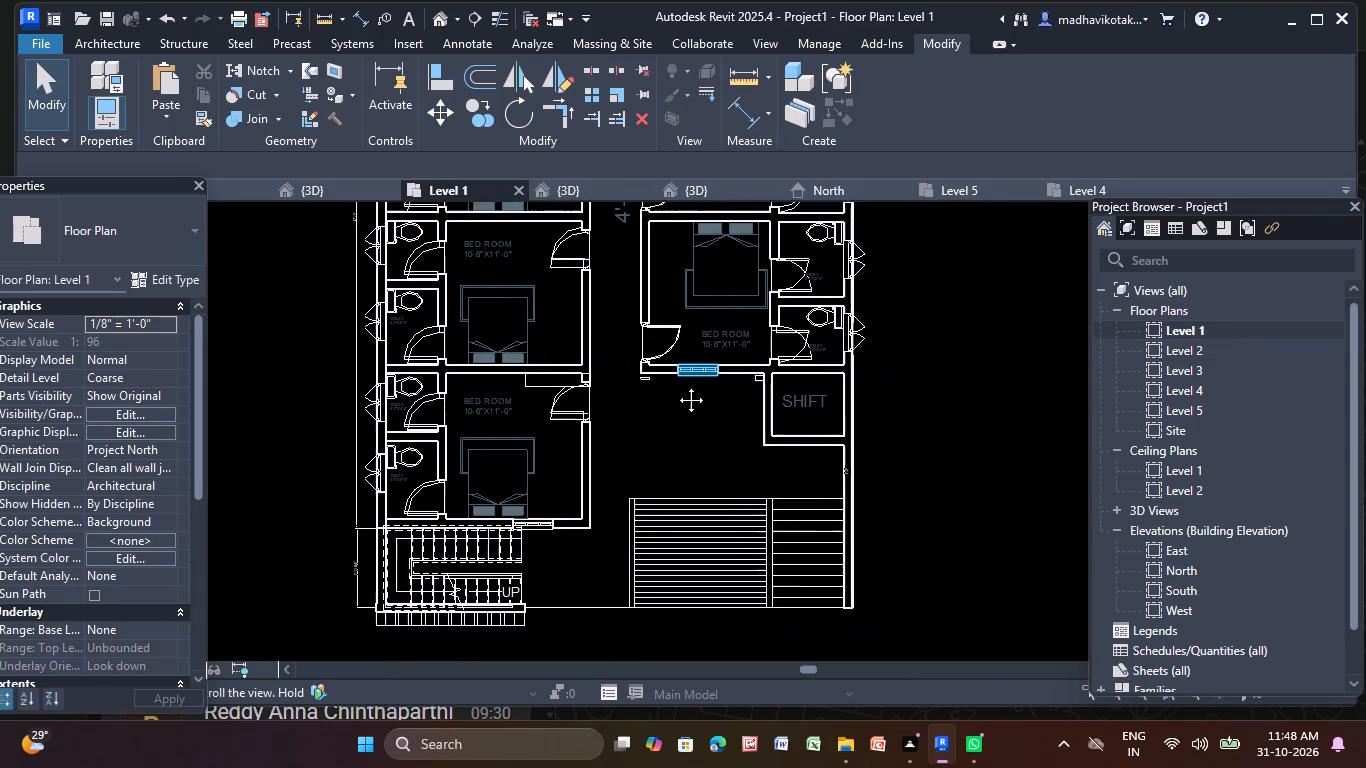
middle_drag(676, 385, 649, 366)
scroll(651, 377, up, 1)
middle_drag(646, 394, 655, 436)
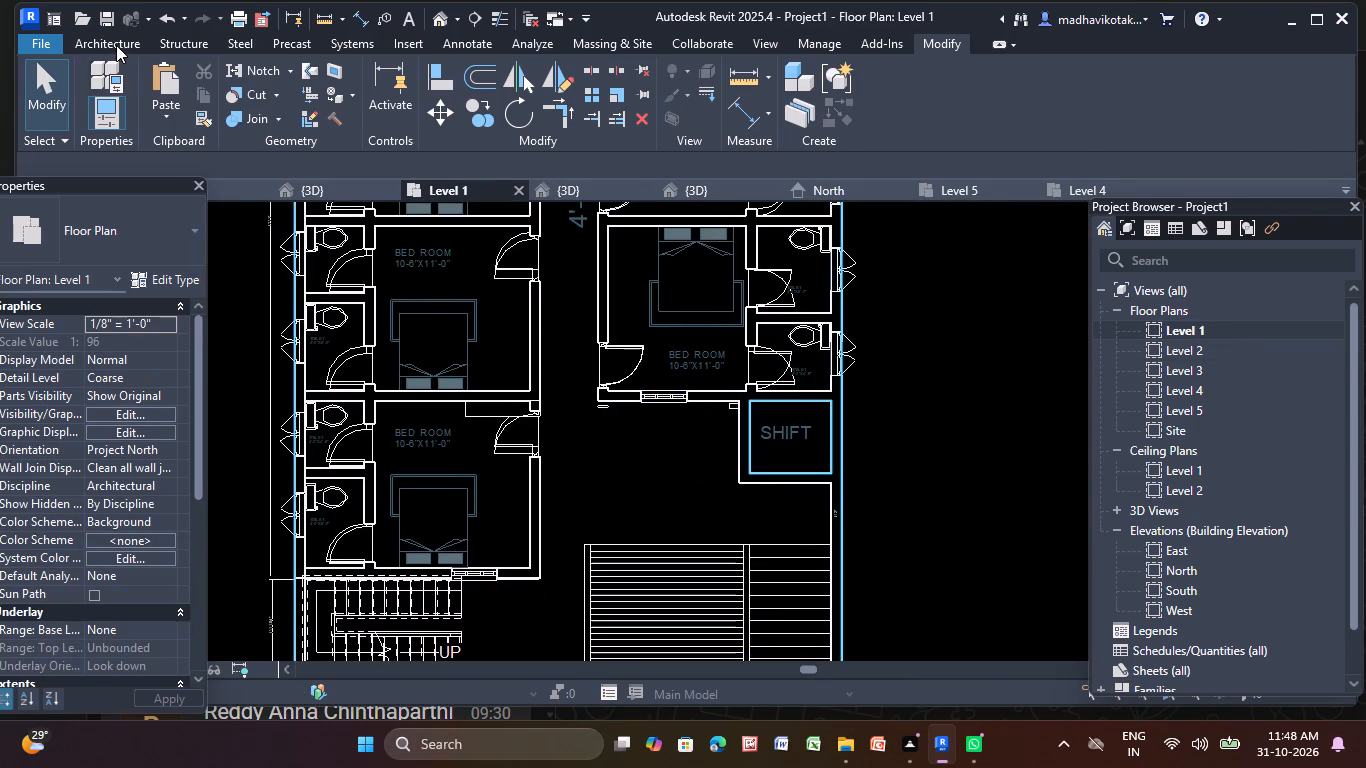
click(115, 45)
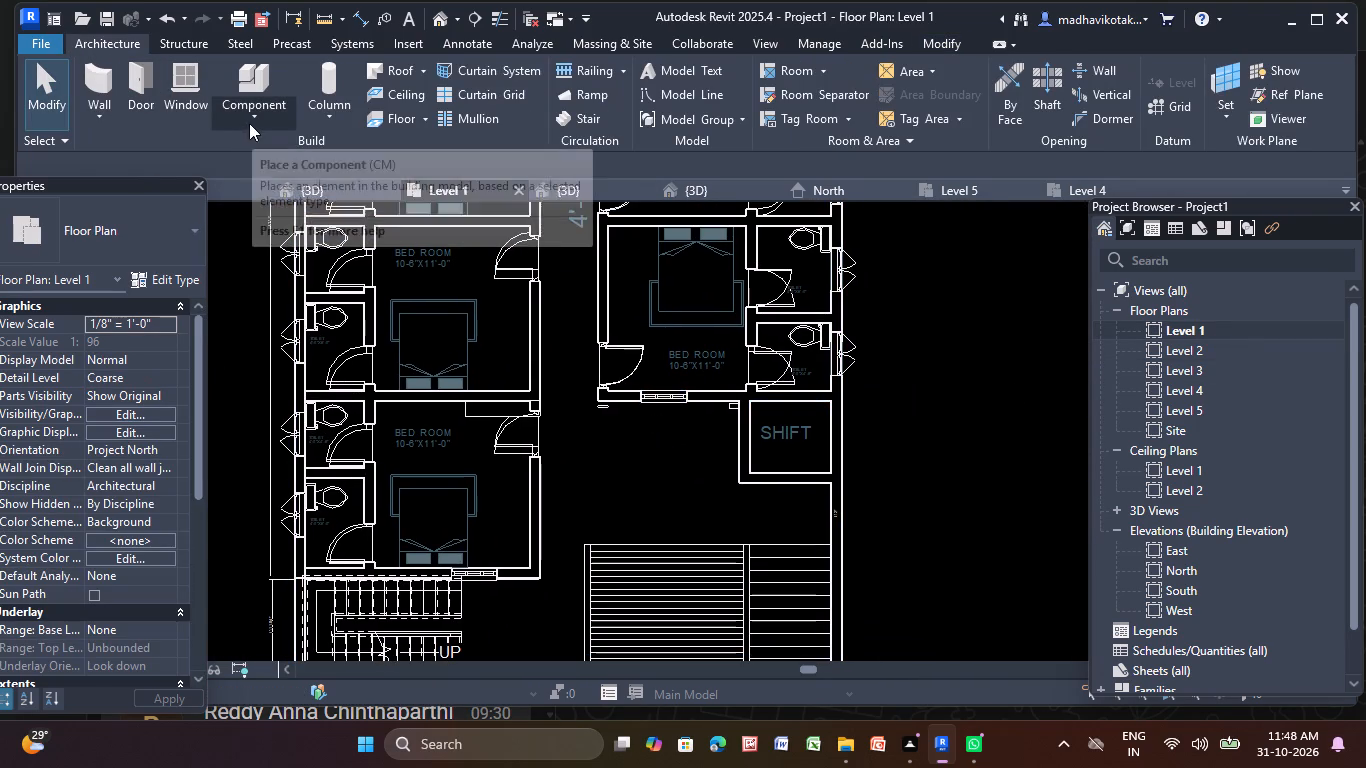
click(248, 123)
click(268, 194)
scroll(615, 318, down, 5)
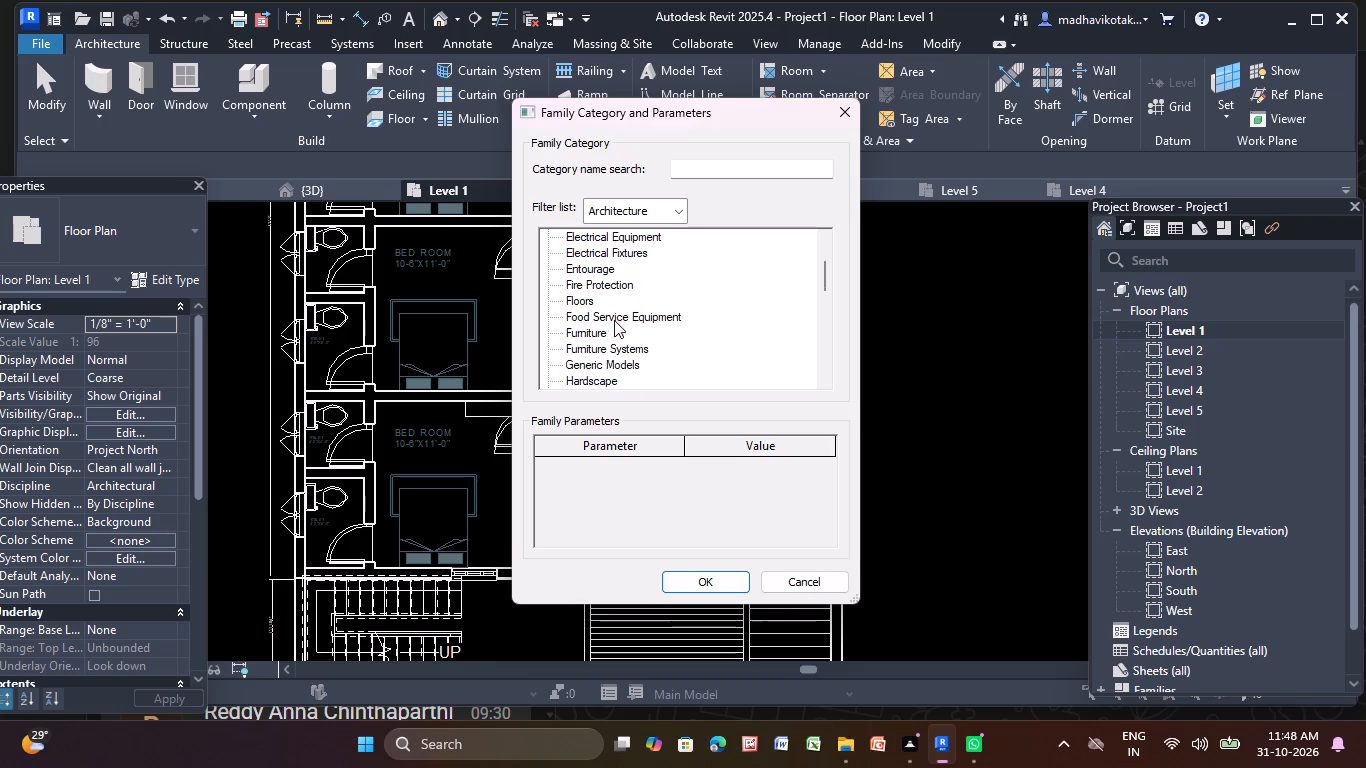
click(578, 365)
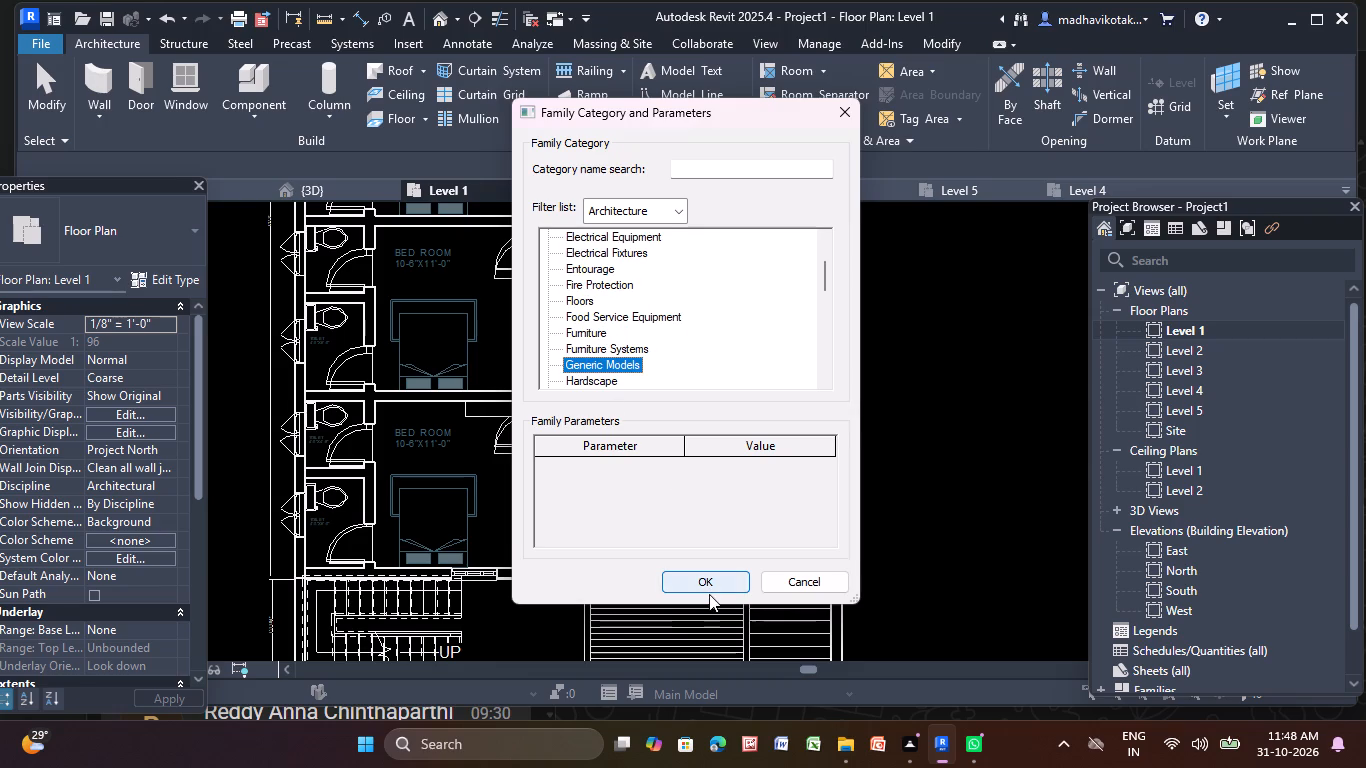
click(717, 582)
click(692, 395)
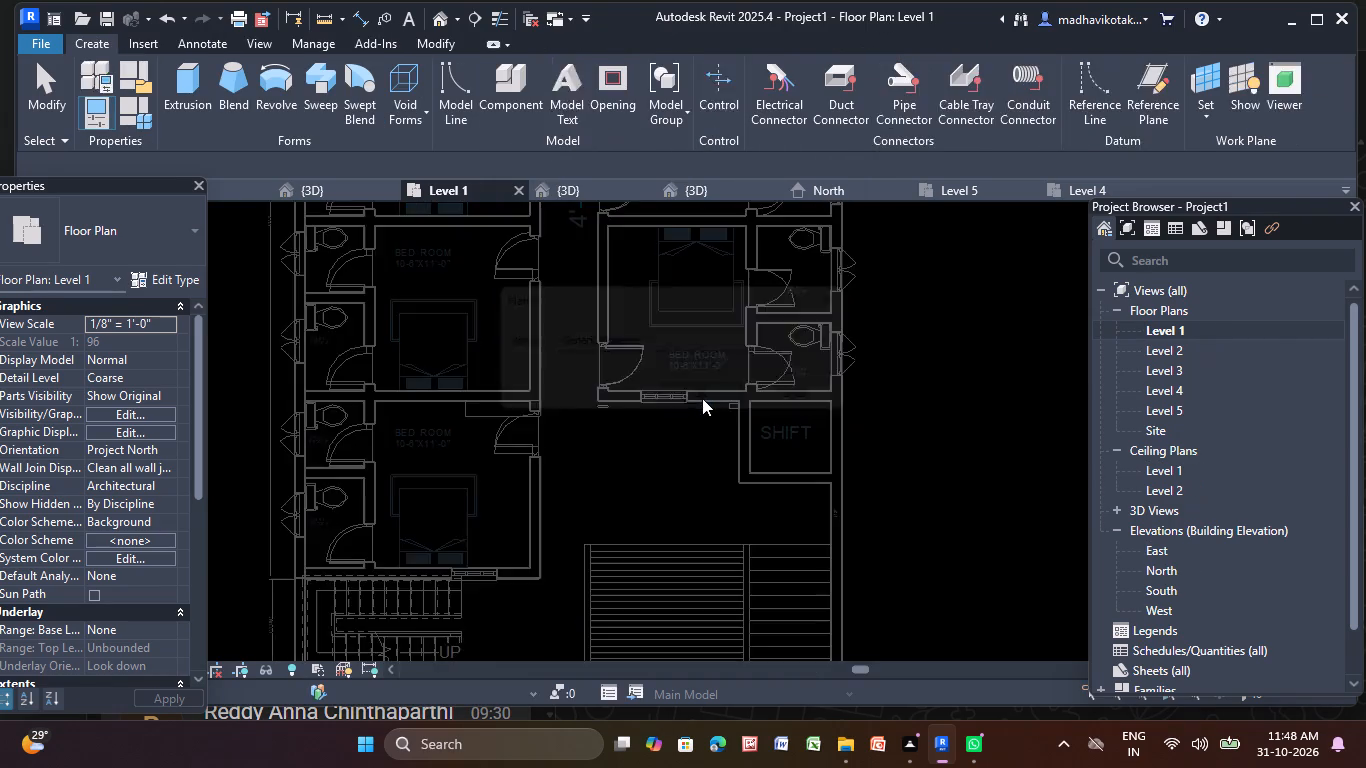
Start an extrusion with the window beside the shaft room as its picked work plane, and open the North elevation for sketching.
scroll(703, 400, down, 1)
middle_drag(703, 400, 678, 376)
click(197, 81)
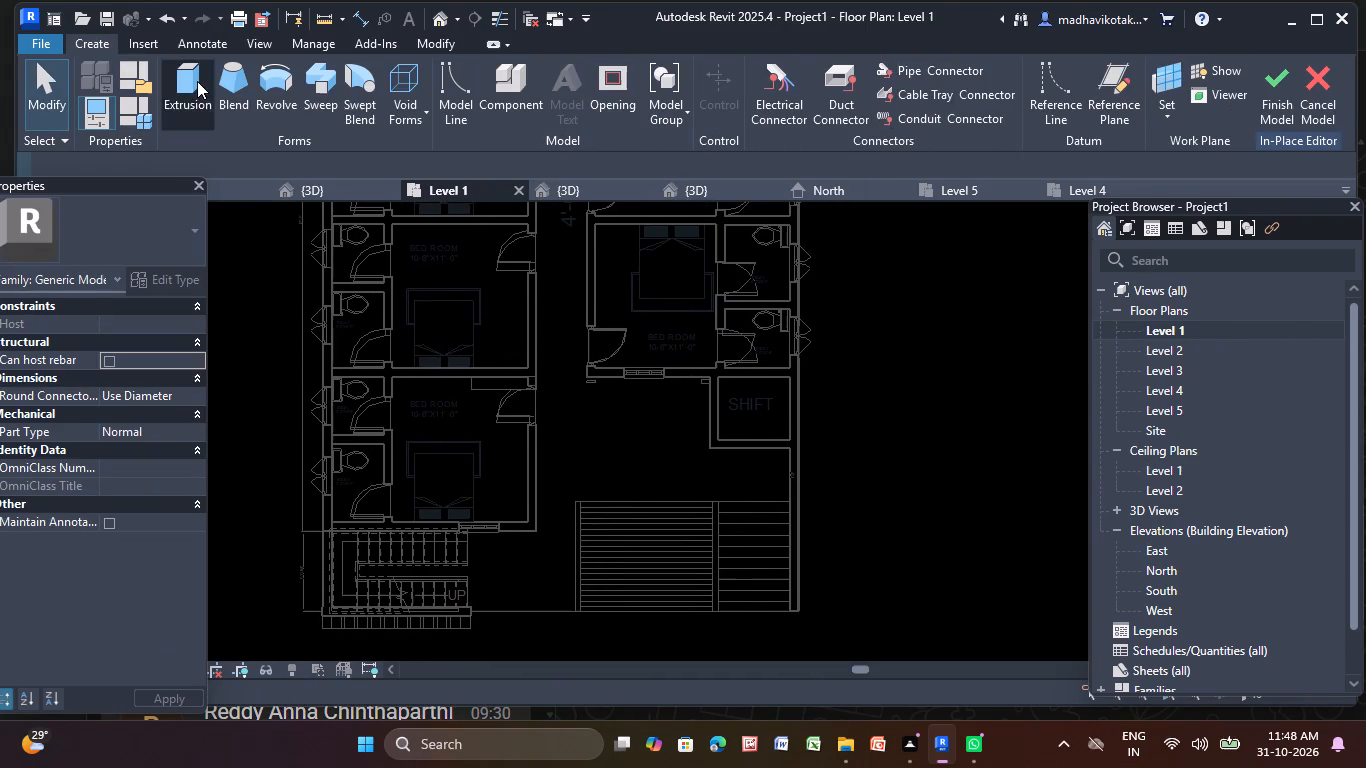
click(944, 116)
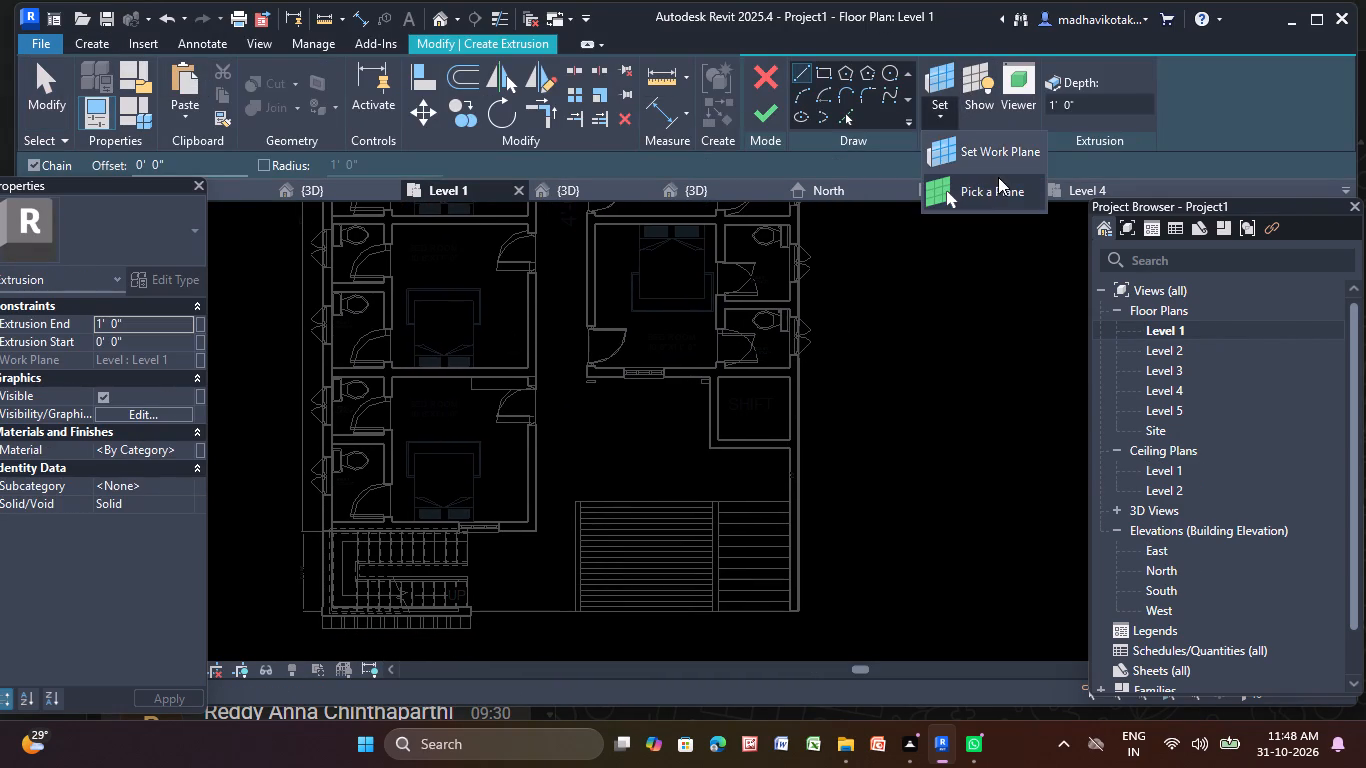
click(993, 190)
scroll(626, 379, up, 4)
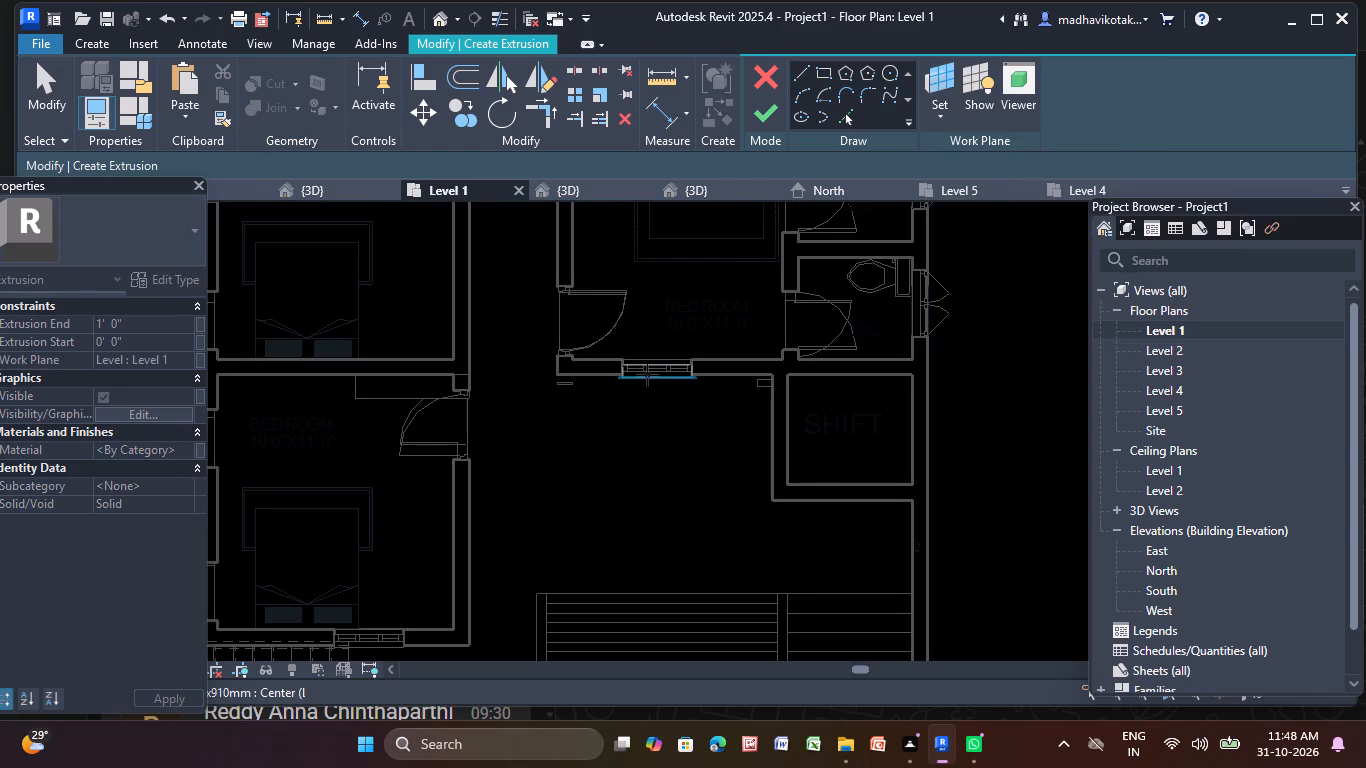
click(647, 375)
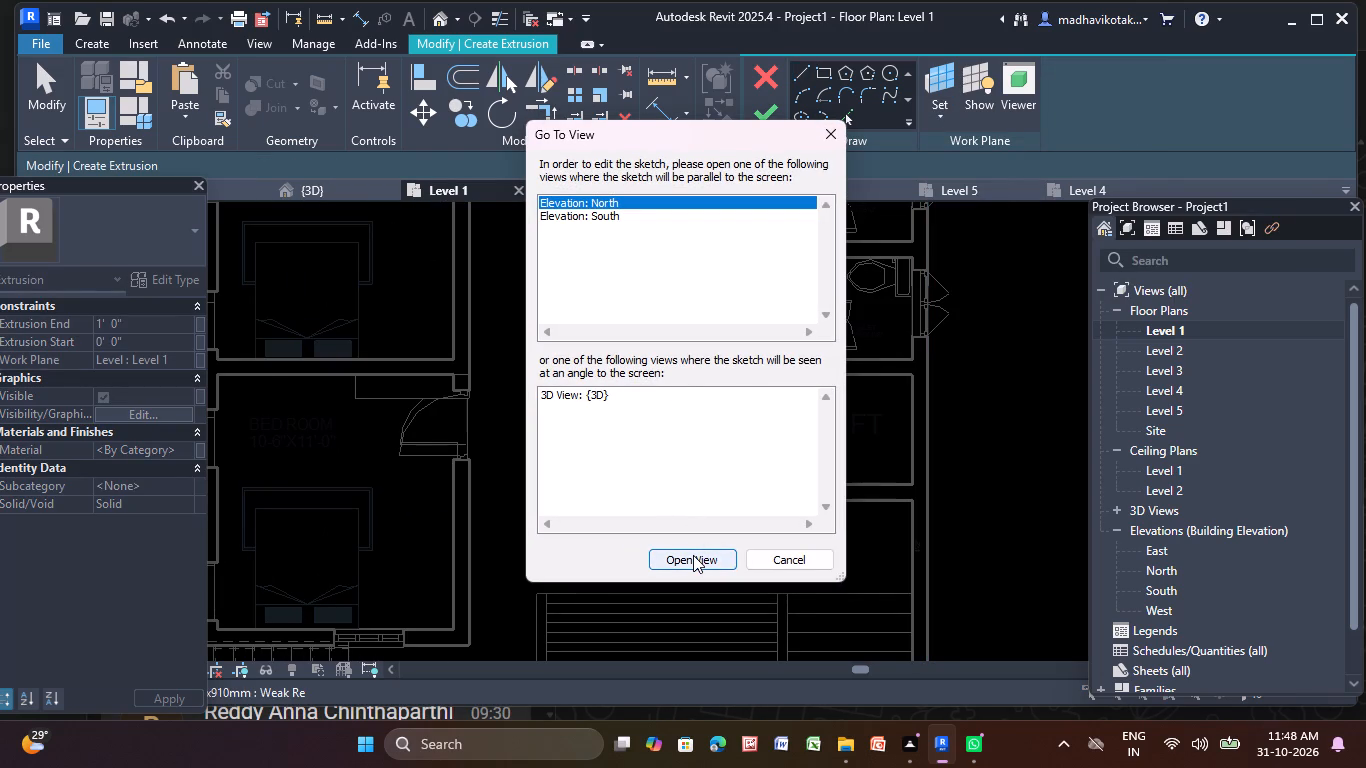
click(693, 555)
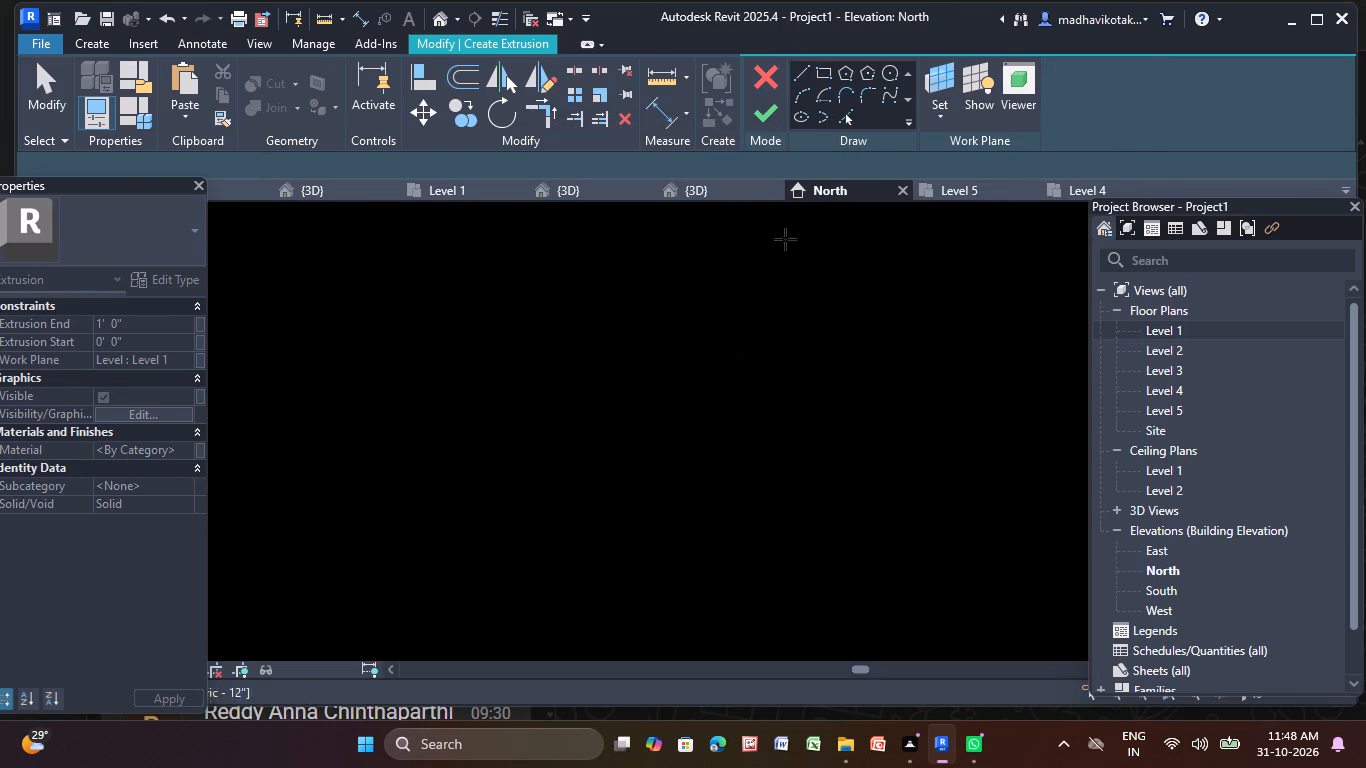
Sketch a rectangle about 6'-4" wide by 5'-6" tall down from the top of the ground storey and extrude it 1'-0".
click(825, 77)
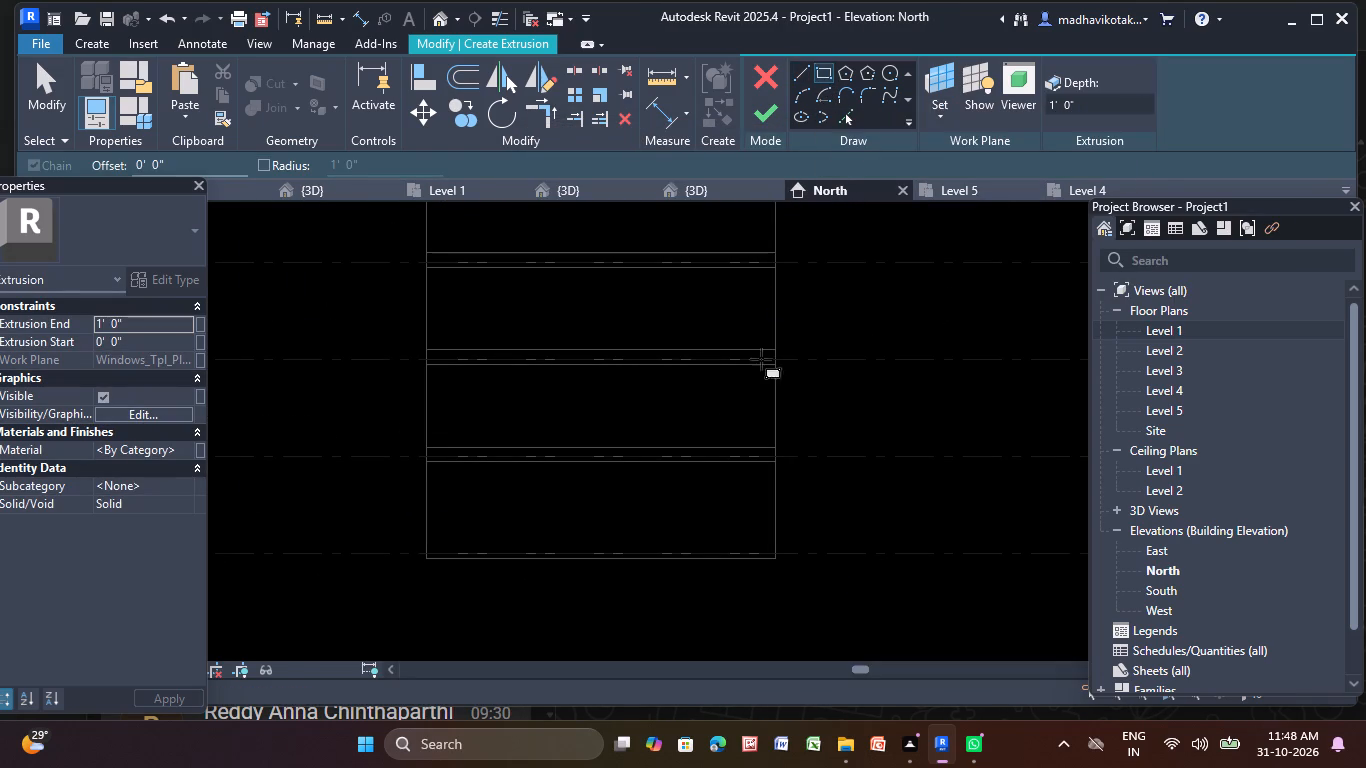
scroll(668, 468, up, 4)
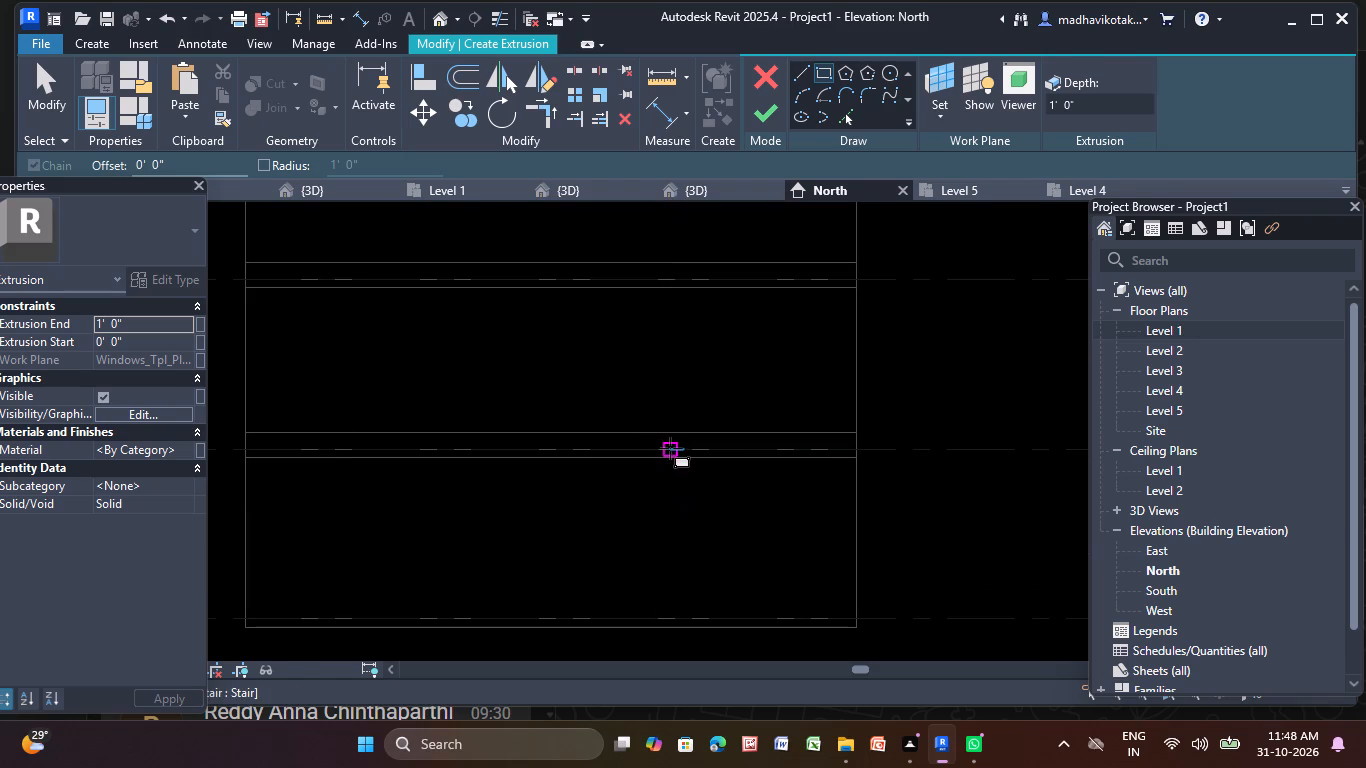
click(671, 448)
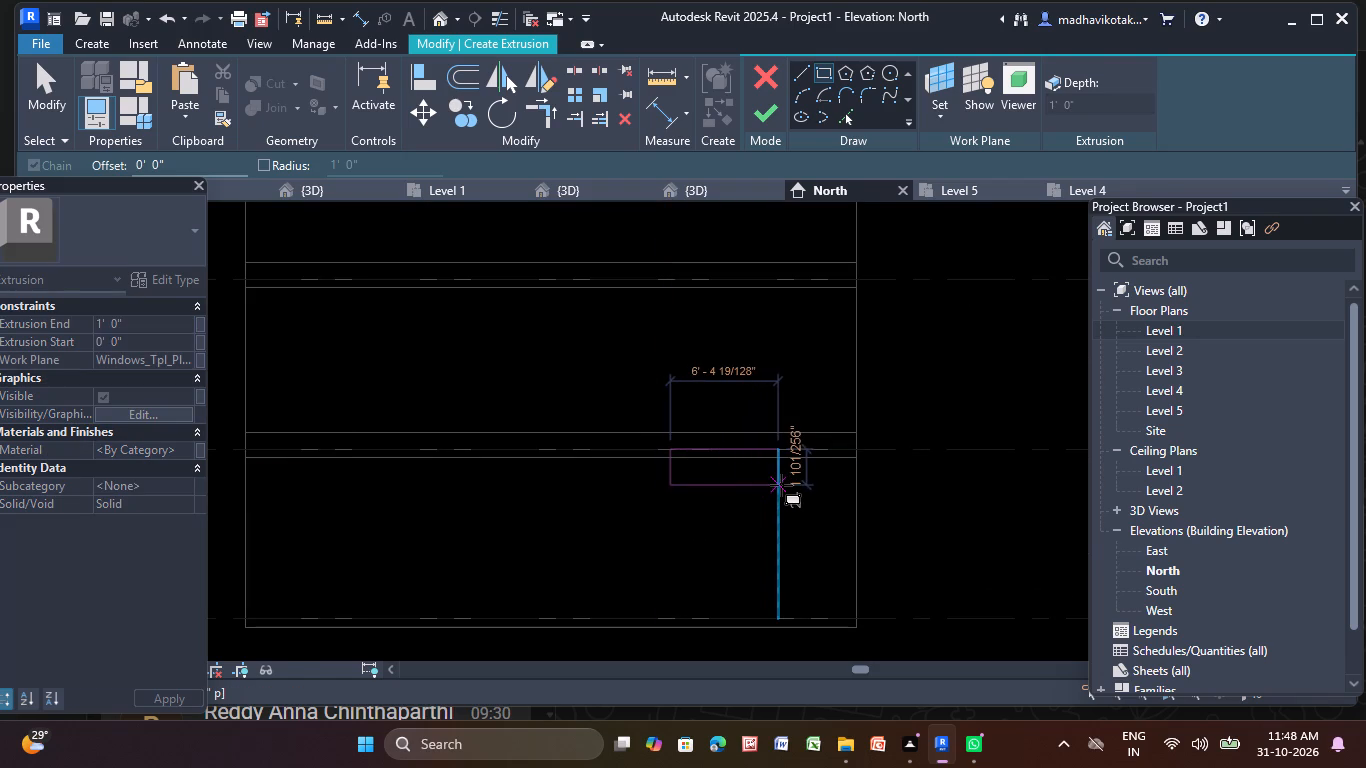
click(785, 543)
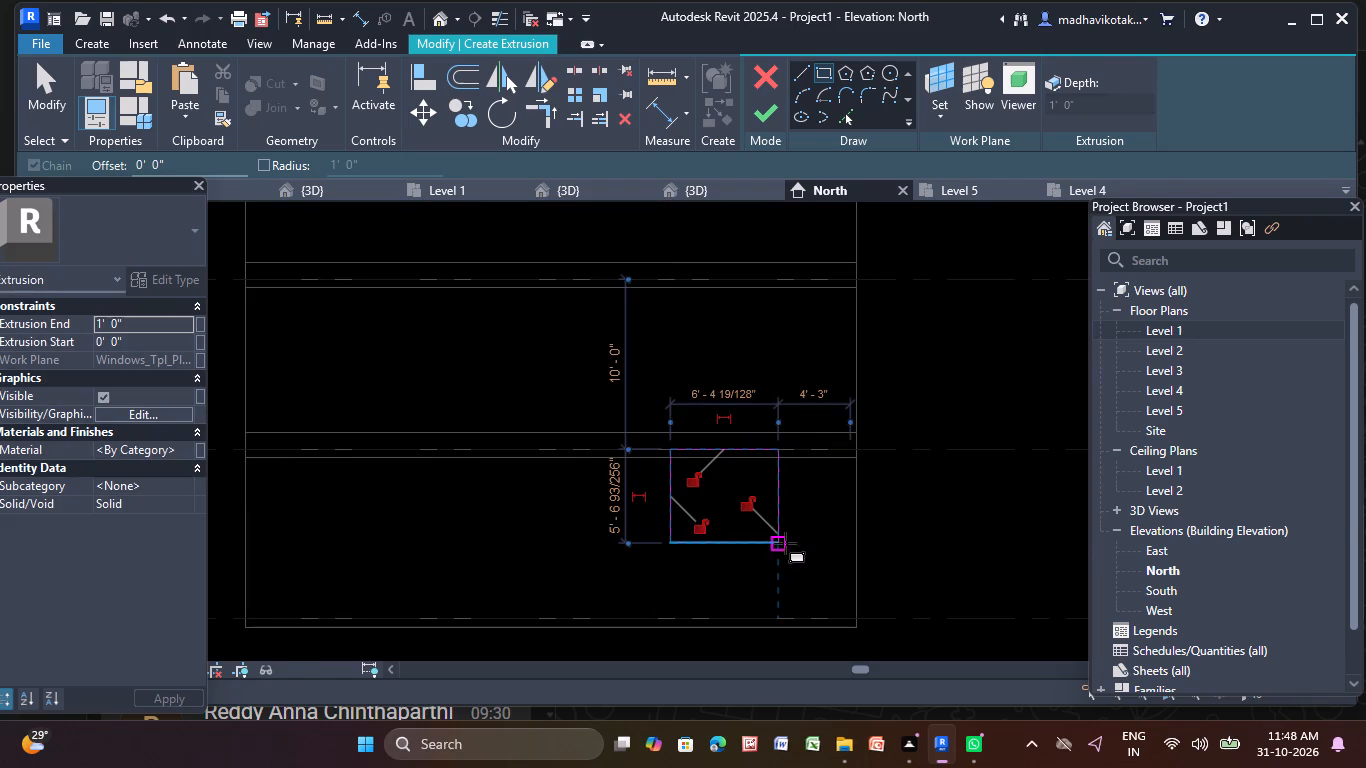
click(773, 120)
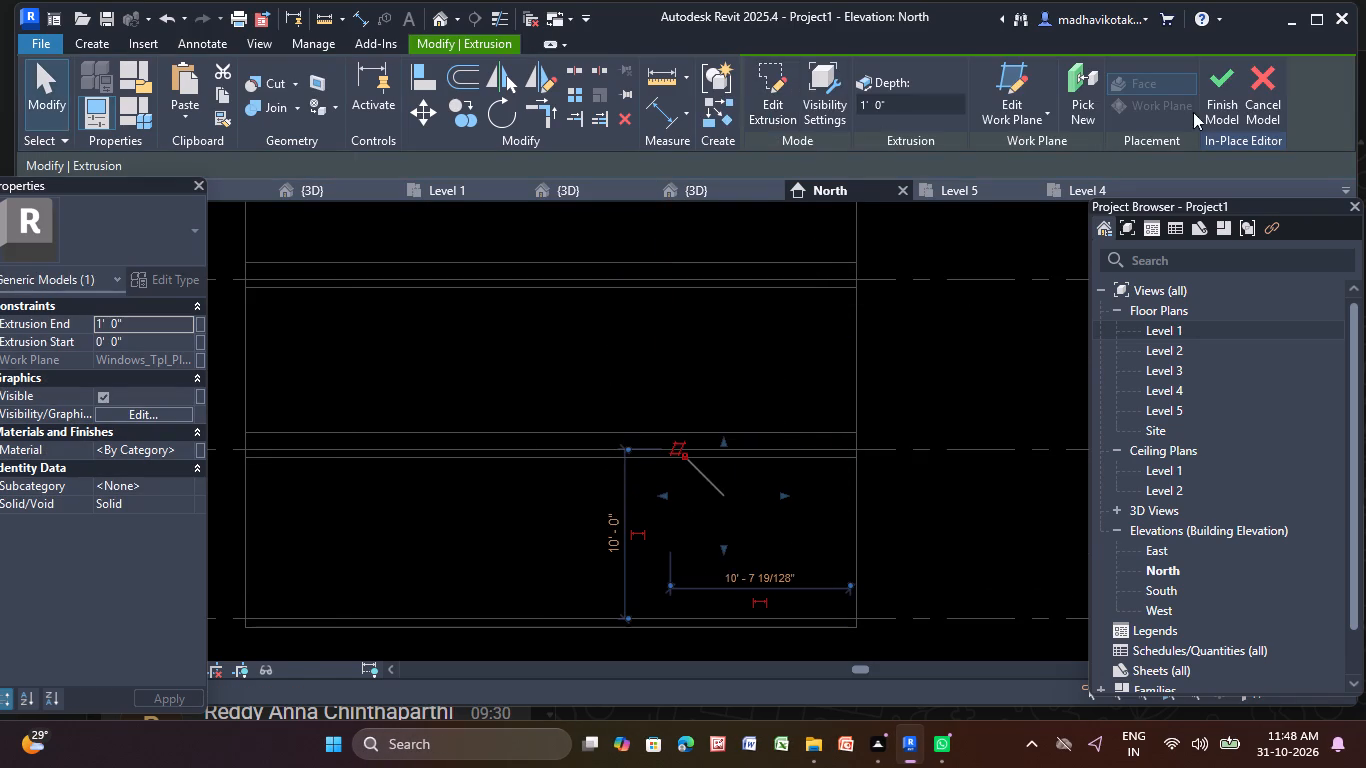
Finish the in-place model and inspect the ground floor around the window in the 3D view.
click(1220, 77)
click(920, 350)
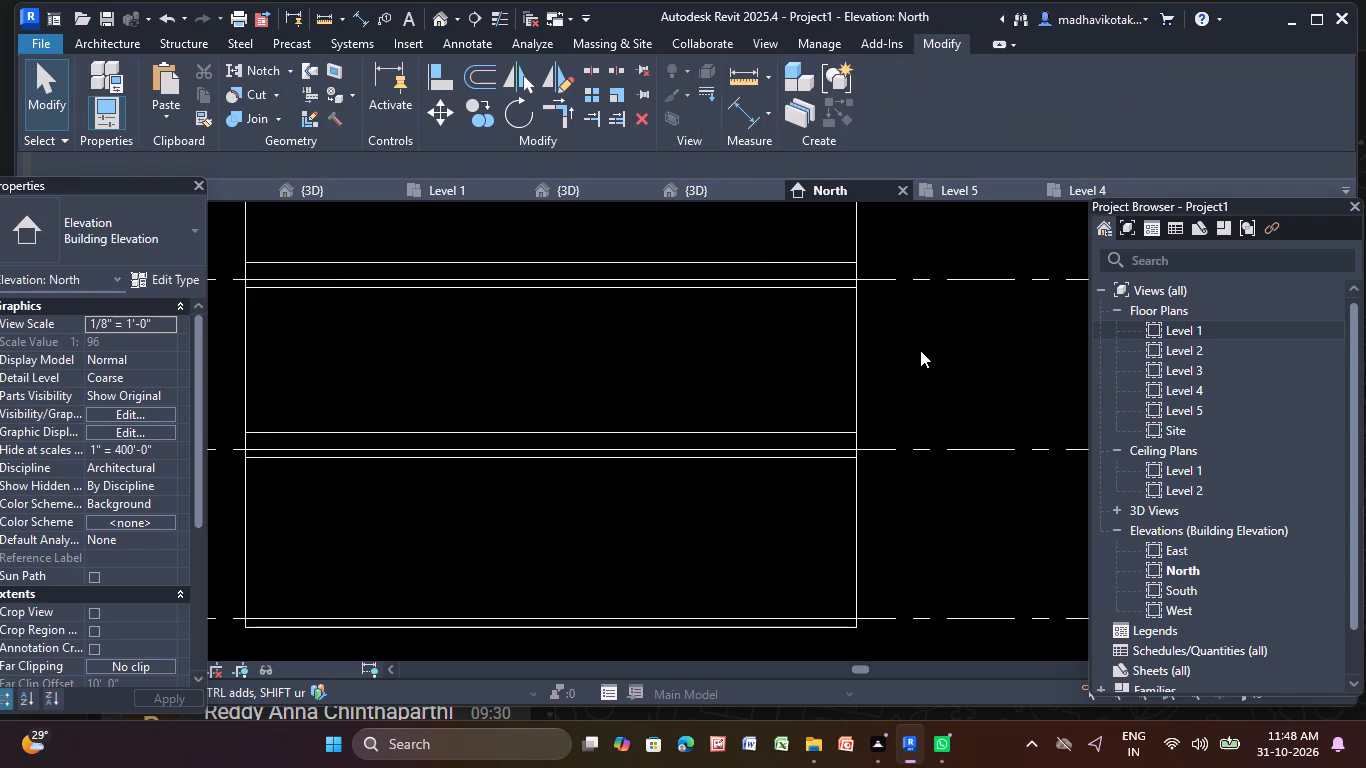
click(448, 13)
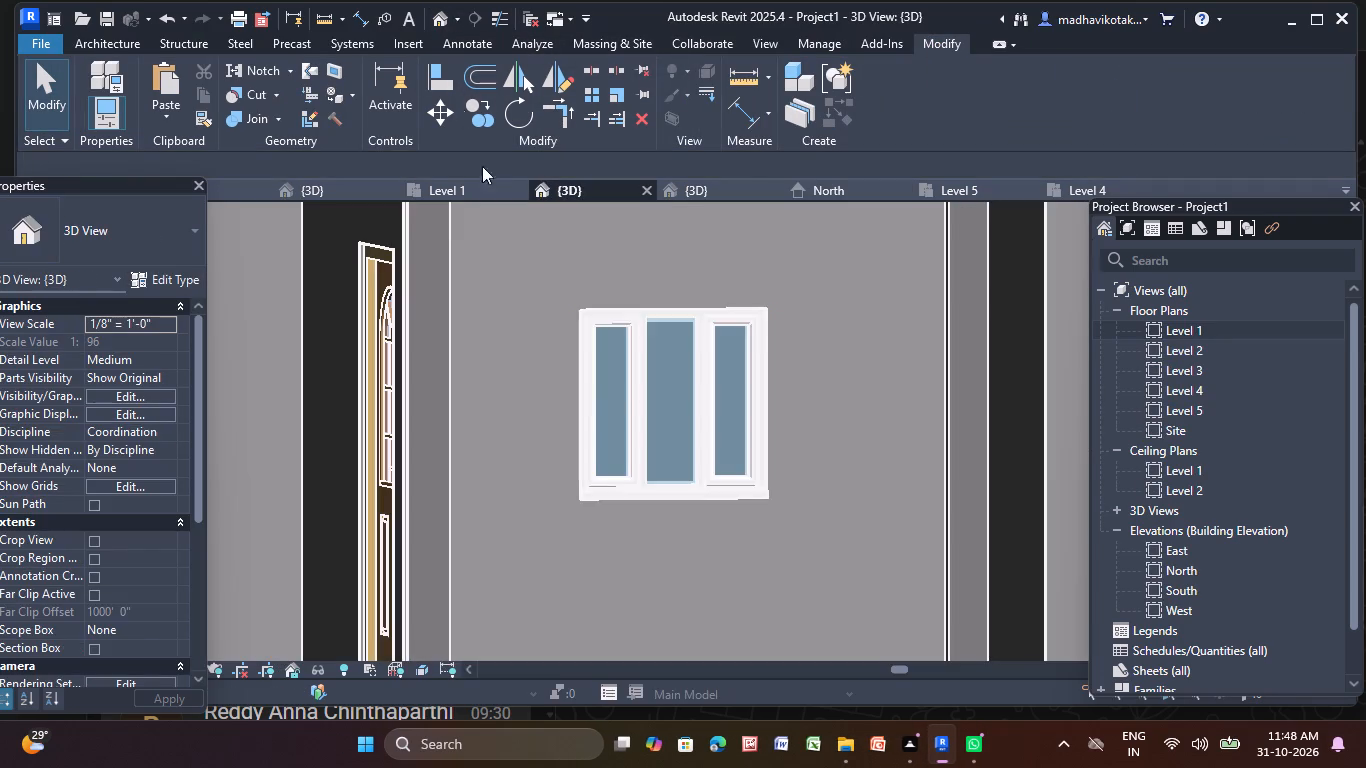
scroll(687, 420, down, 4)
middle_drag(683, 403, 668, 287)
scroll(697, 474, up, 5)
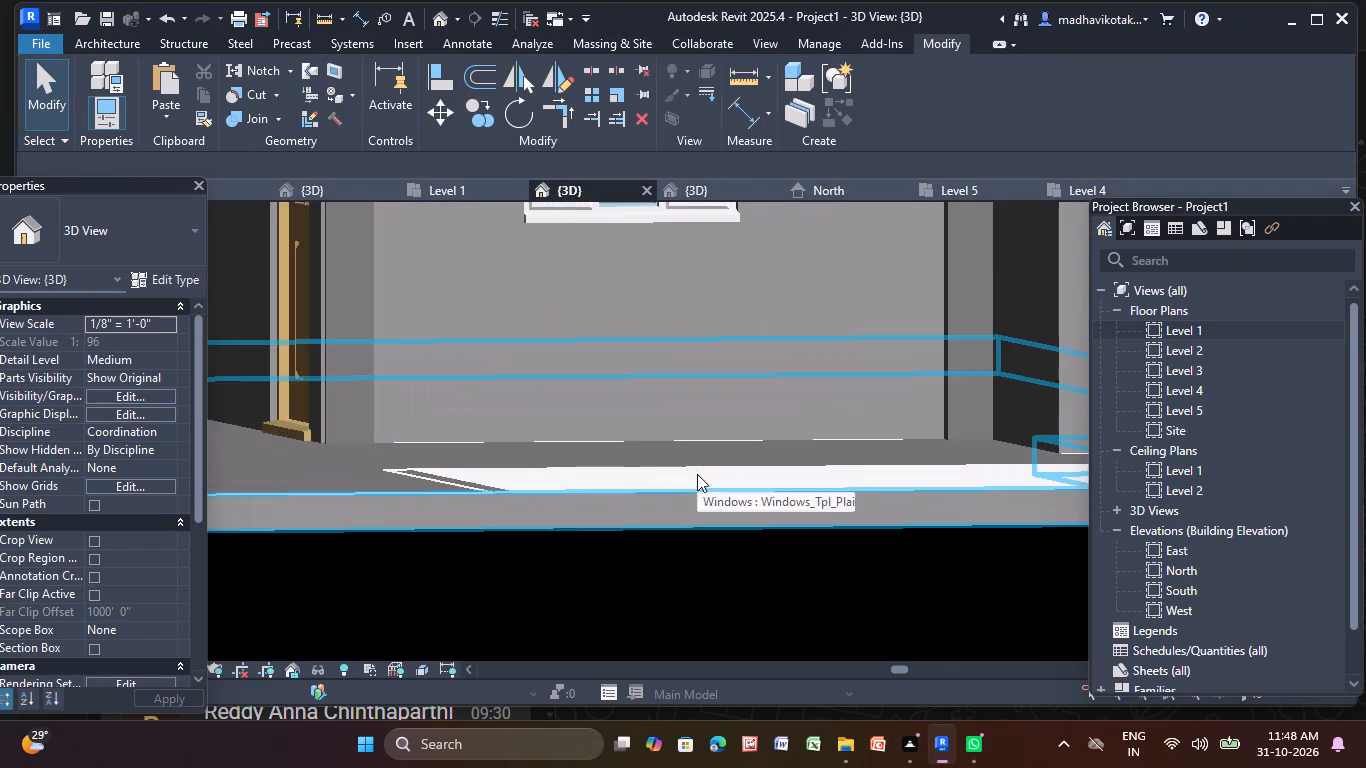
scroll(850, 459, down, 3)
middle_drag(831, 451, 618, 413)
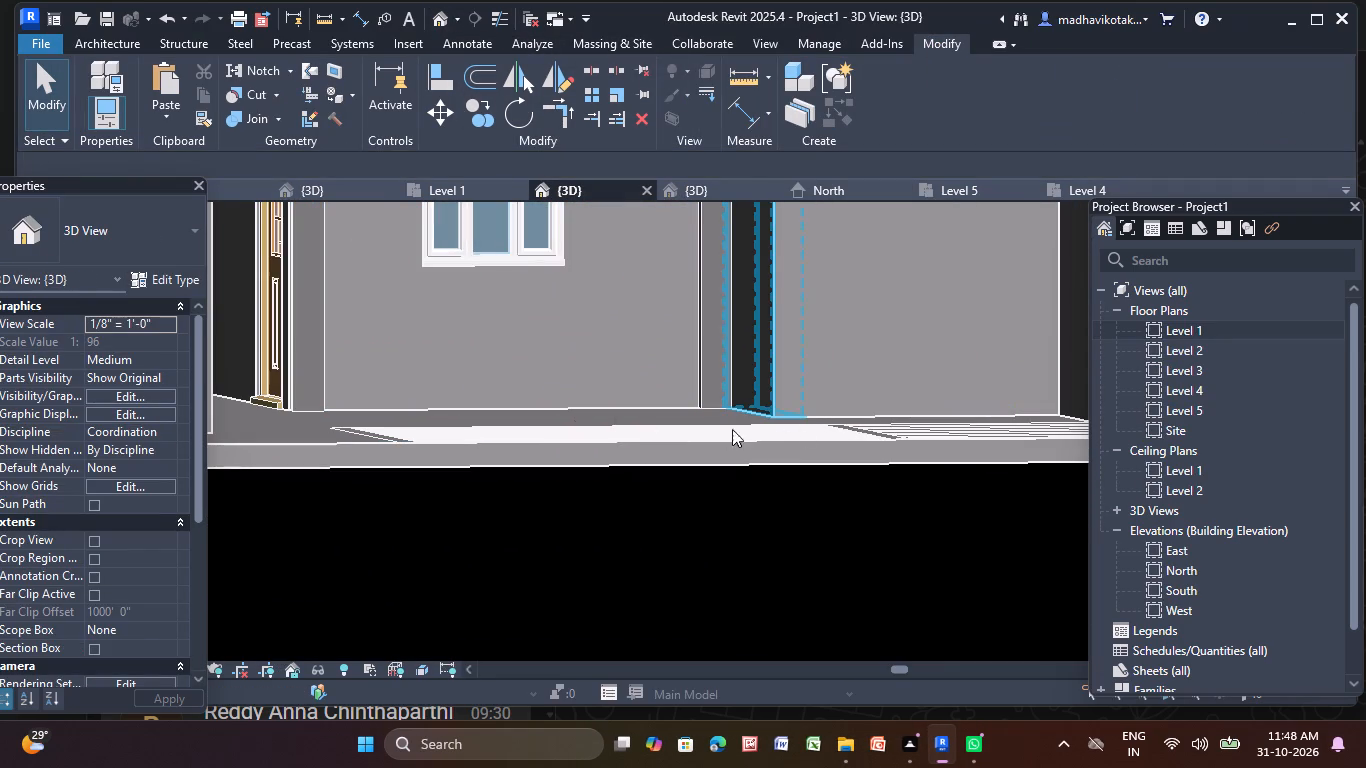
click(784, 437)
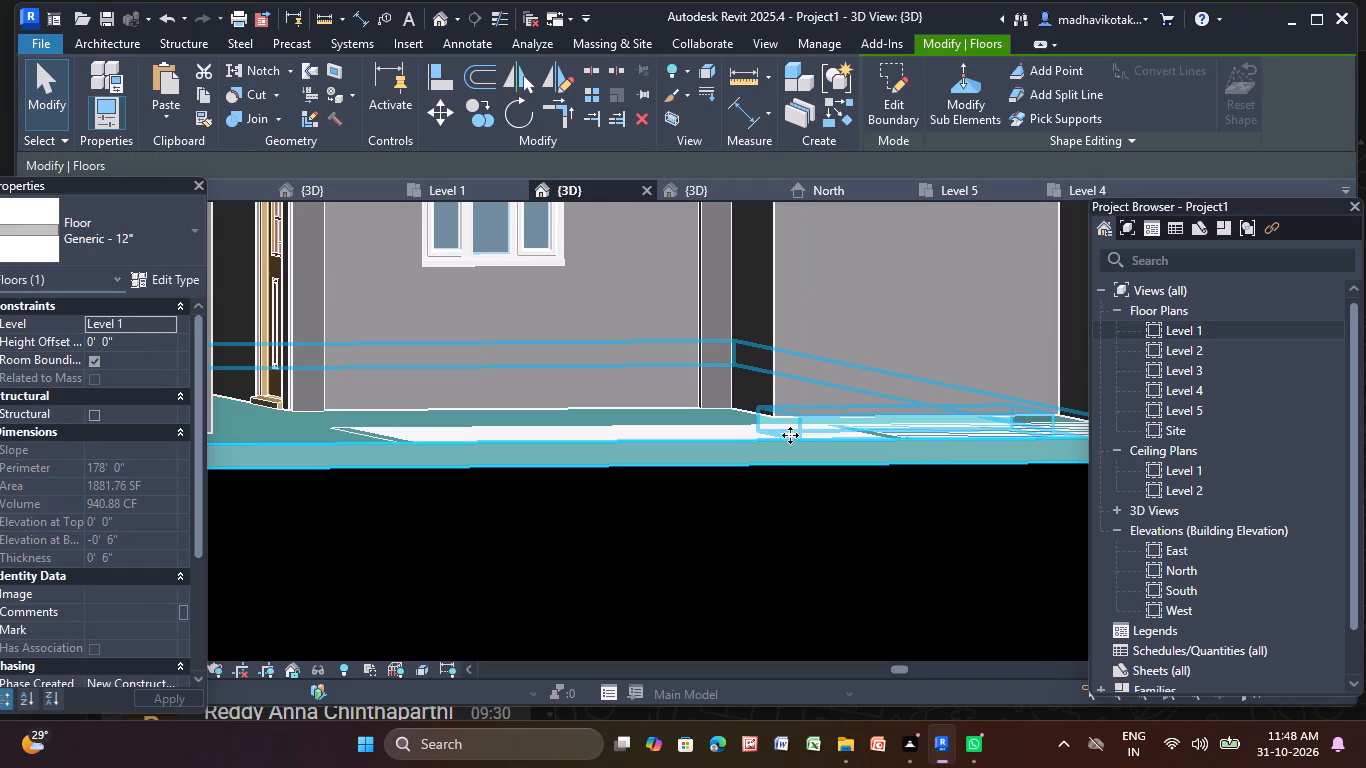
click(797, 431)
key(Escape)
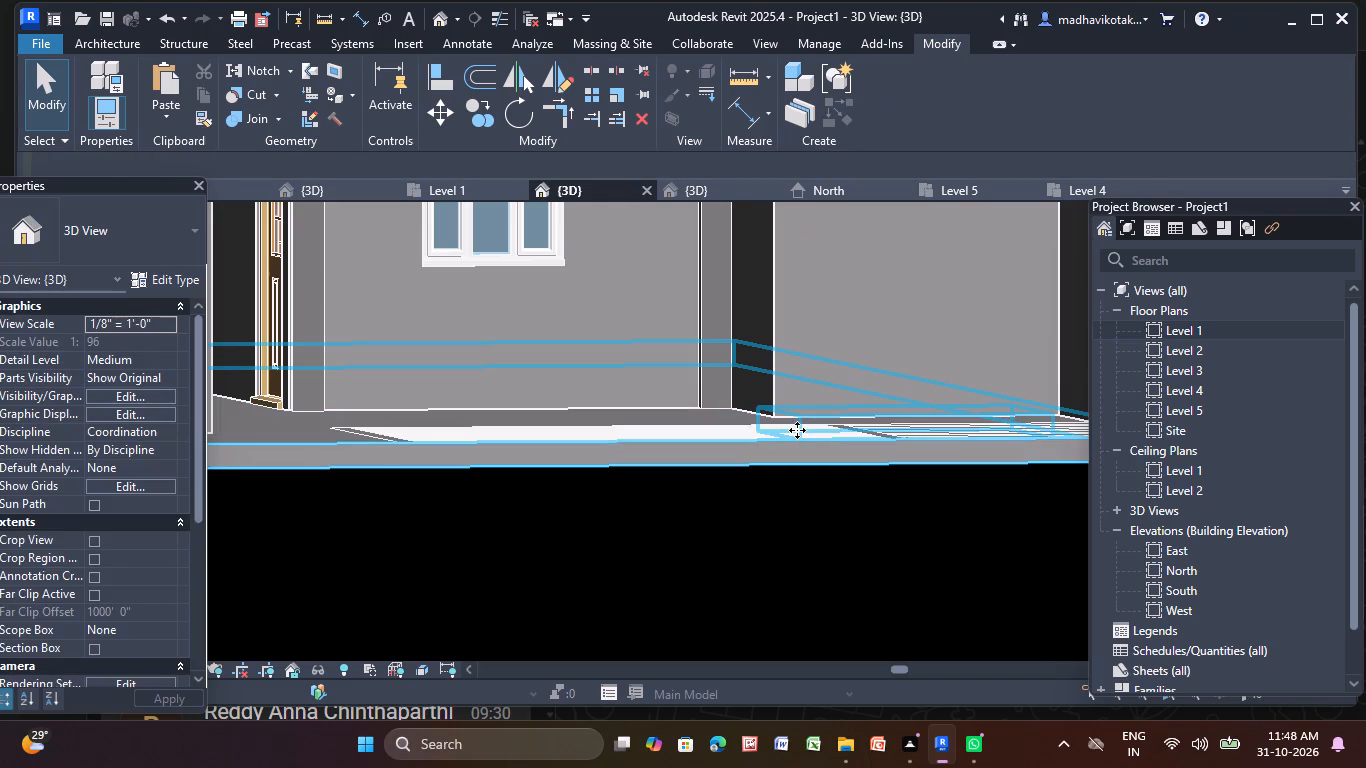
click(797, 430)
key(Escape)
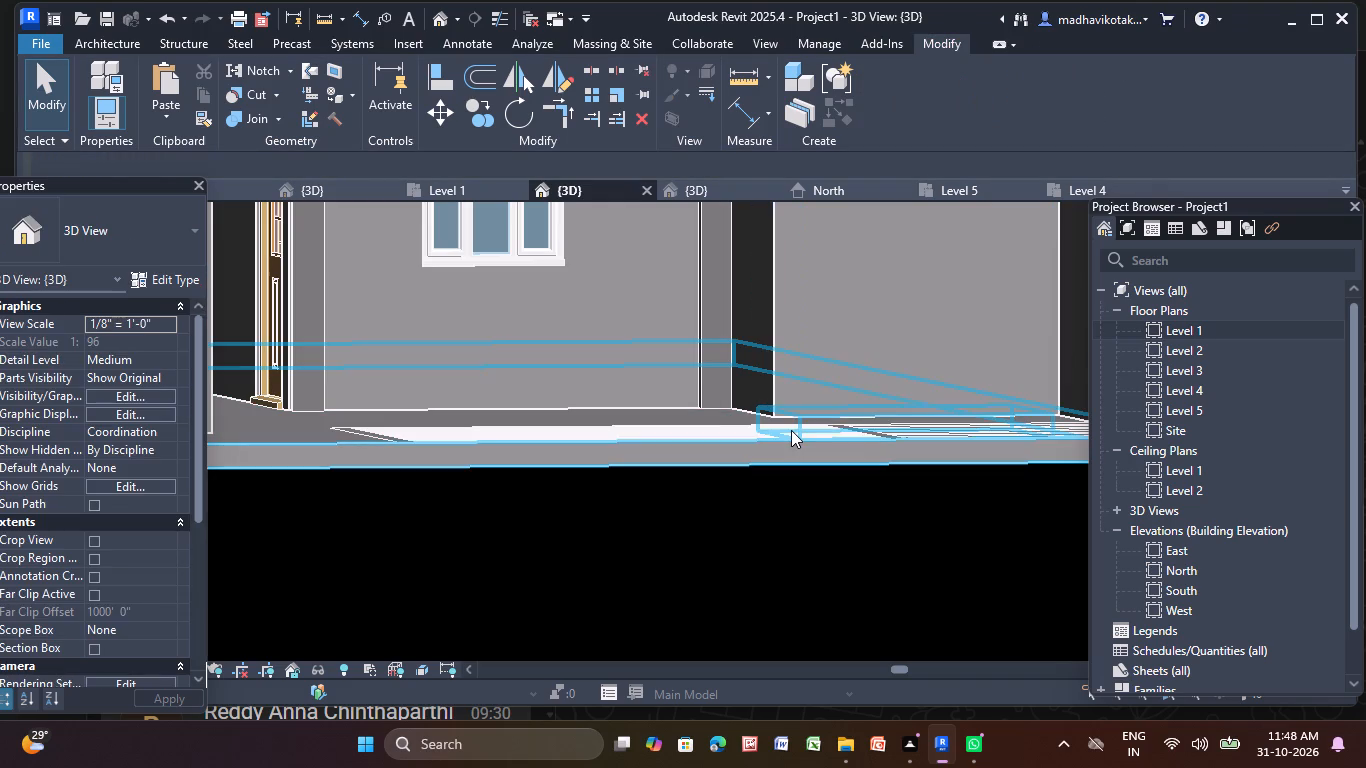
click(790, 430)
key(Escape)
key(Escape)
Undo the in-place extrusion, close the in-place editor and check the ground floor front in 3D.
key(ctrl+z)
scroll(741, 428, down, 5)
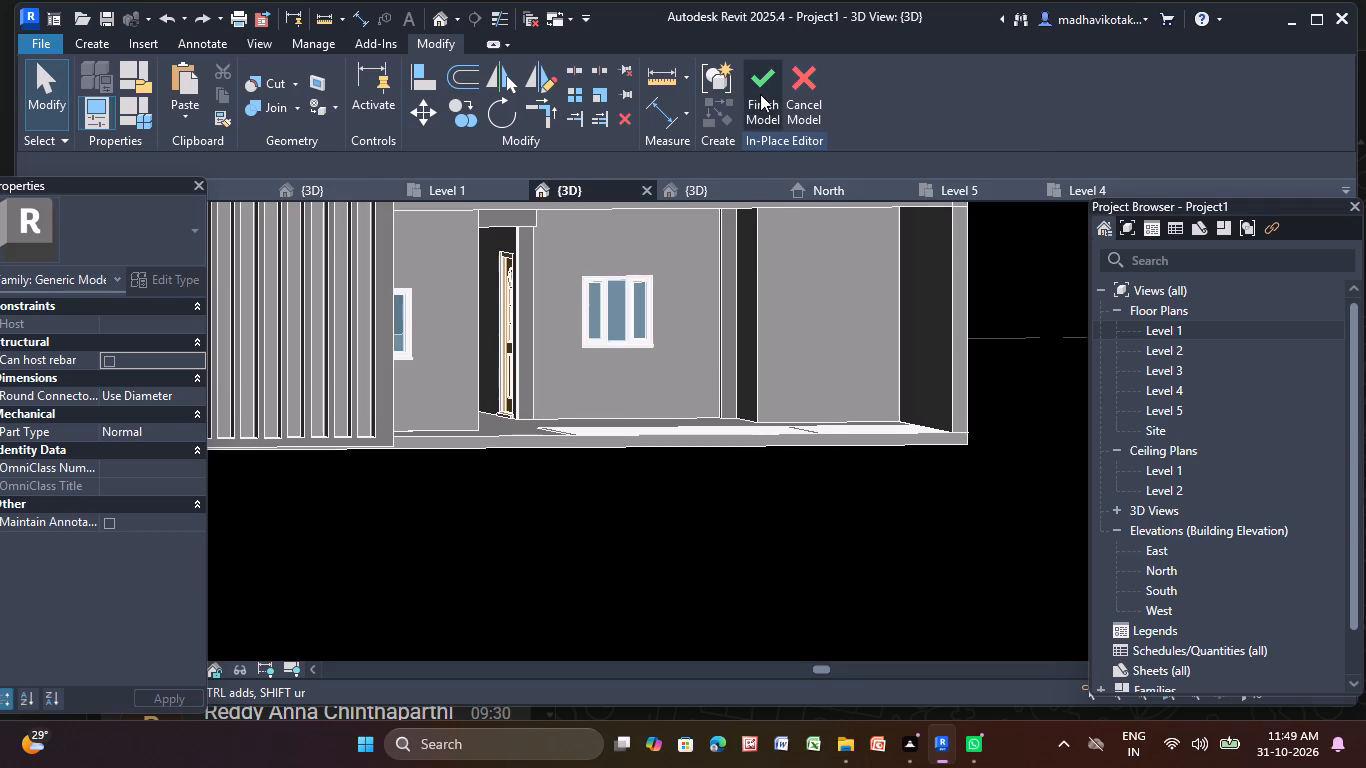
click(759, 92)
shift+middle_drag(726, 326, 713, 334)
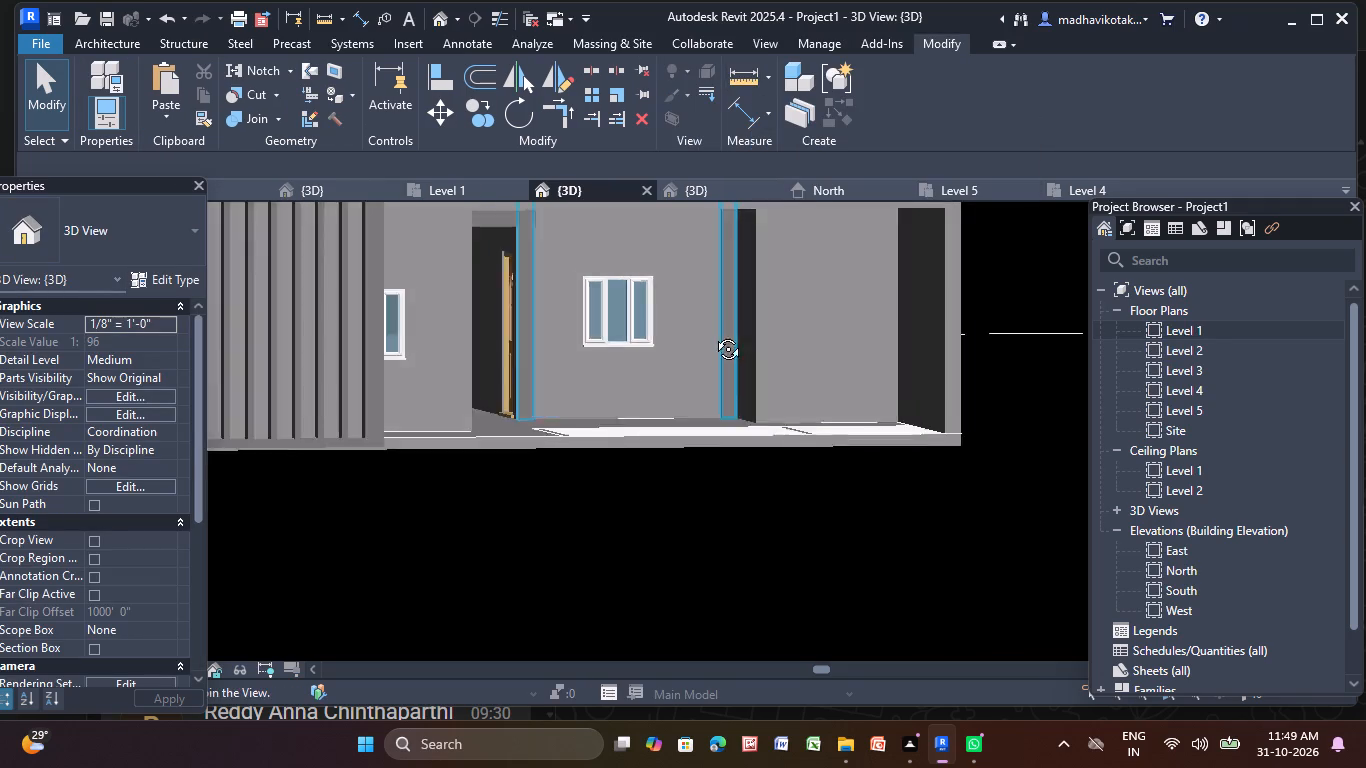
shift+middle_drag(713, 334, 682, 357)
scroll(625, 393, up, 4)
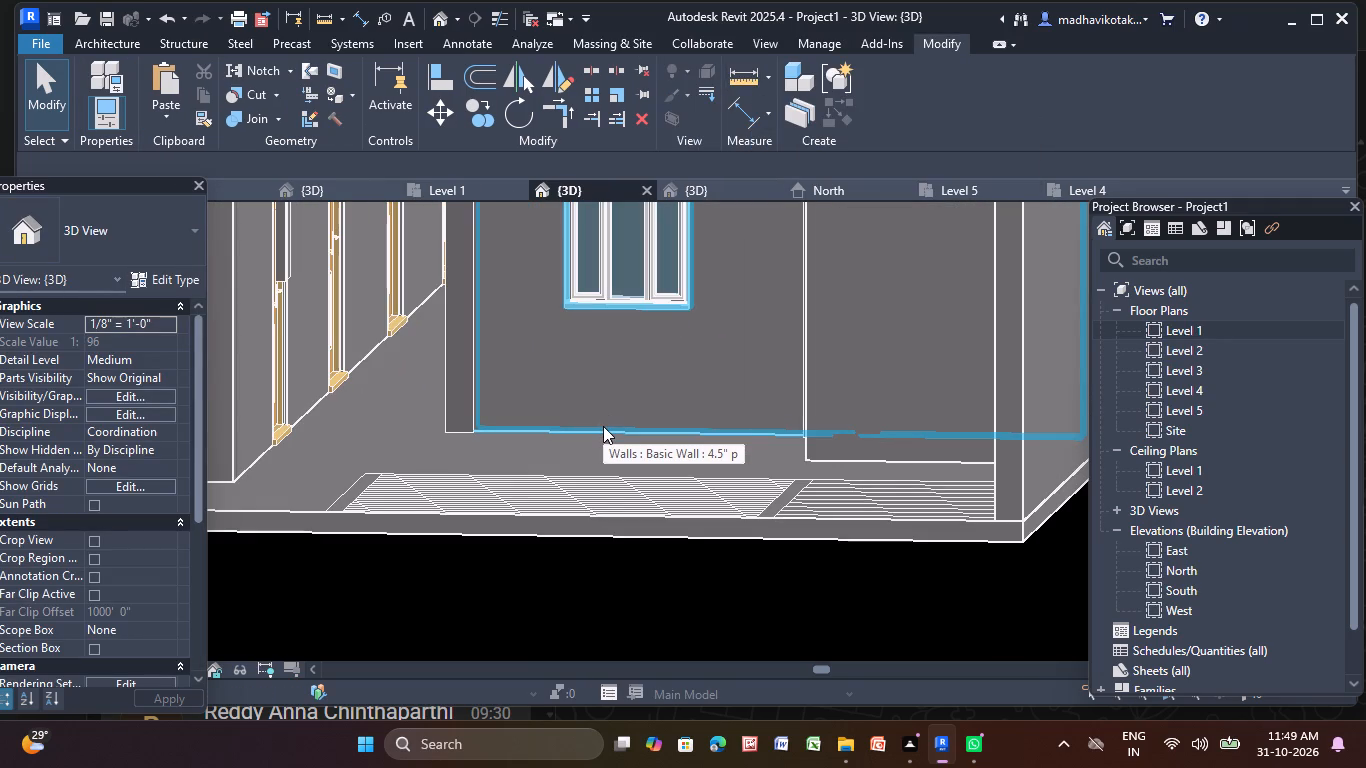
In the Level 1 floor plan, start a new in-place component in the Generic Models category, keeping the suggested name.
double_click(1187, 330)
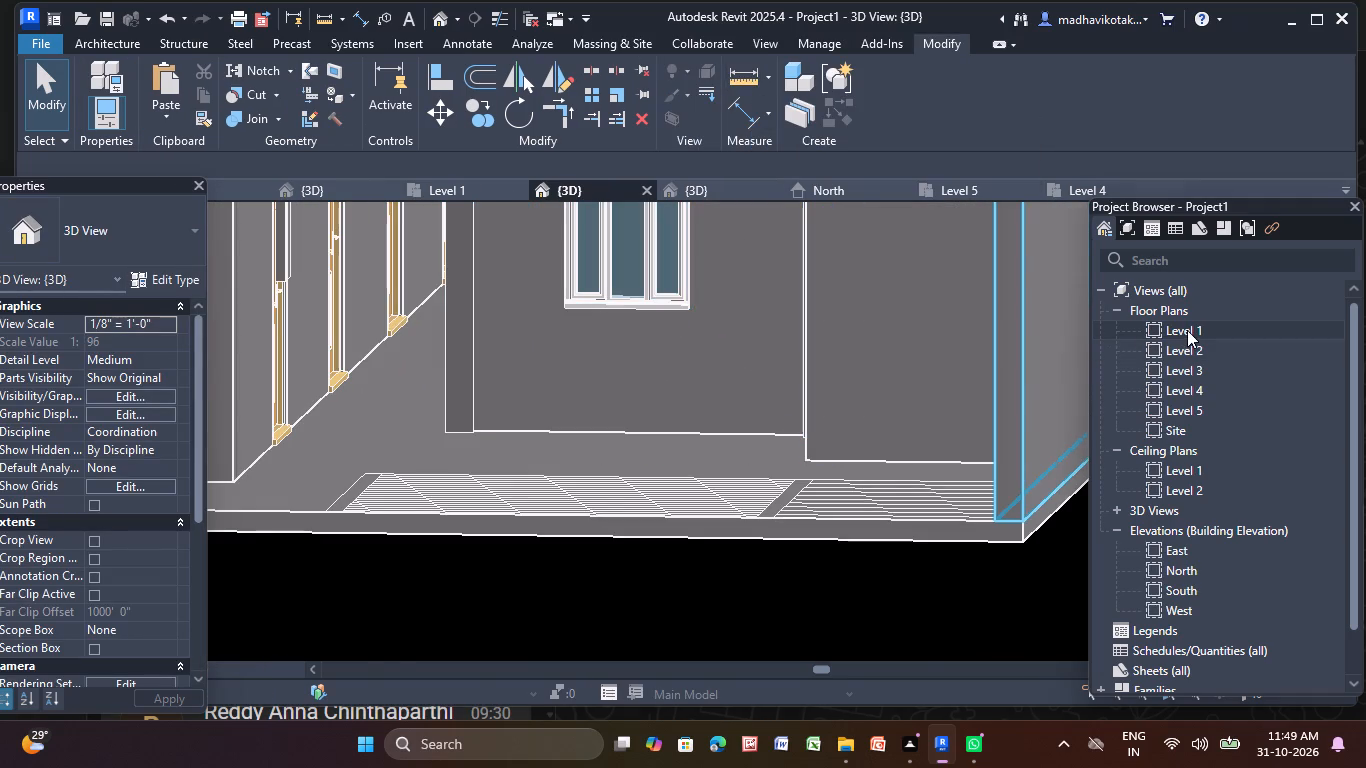
middle_drag(520, 393, 508, 377)
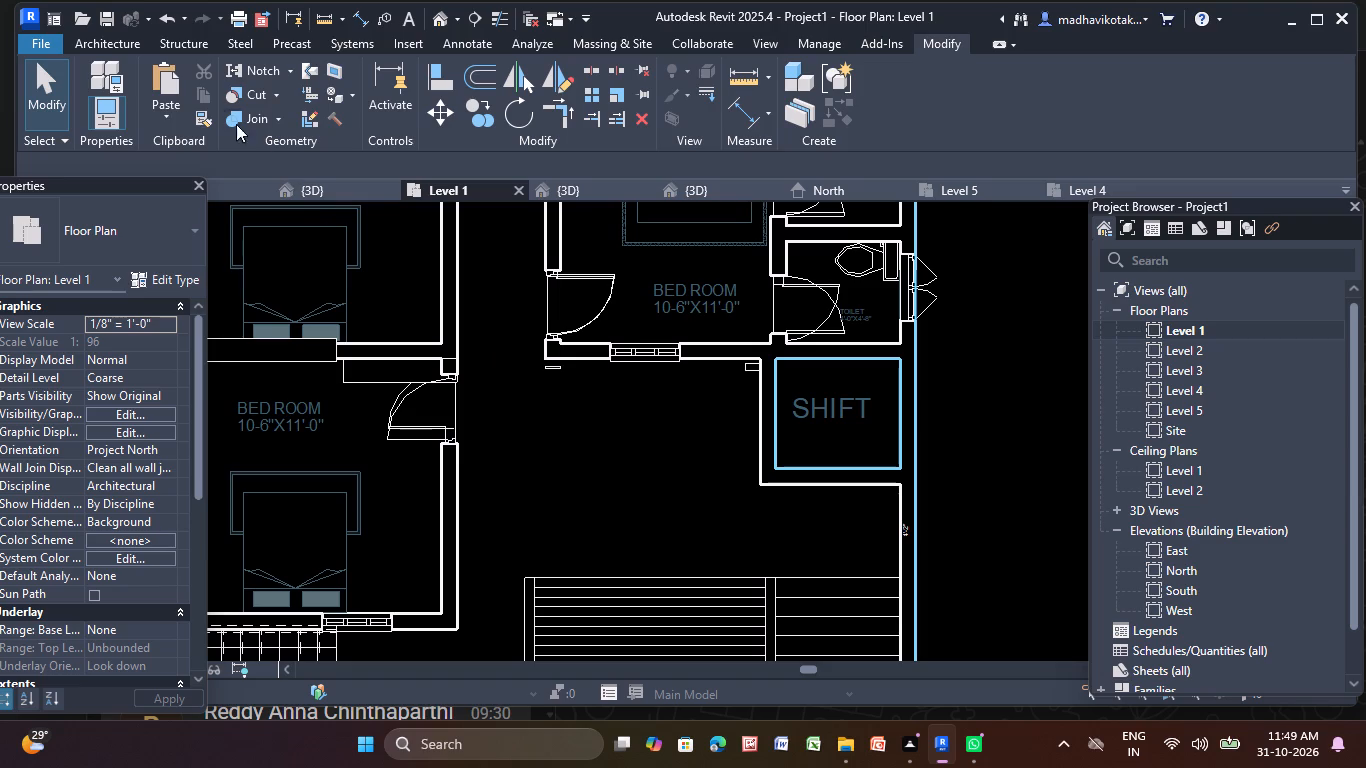
click(122, 37)
click(262, 127)
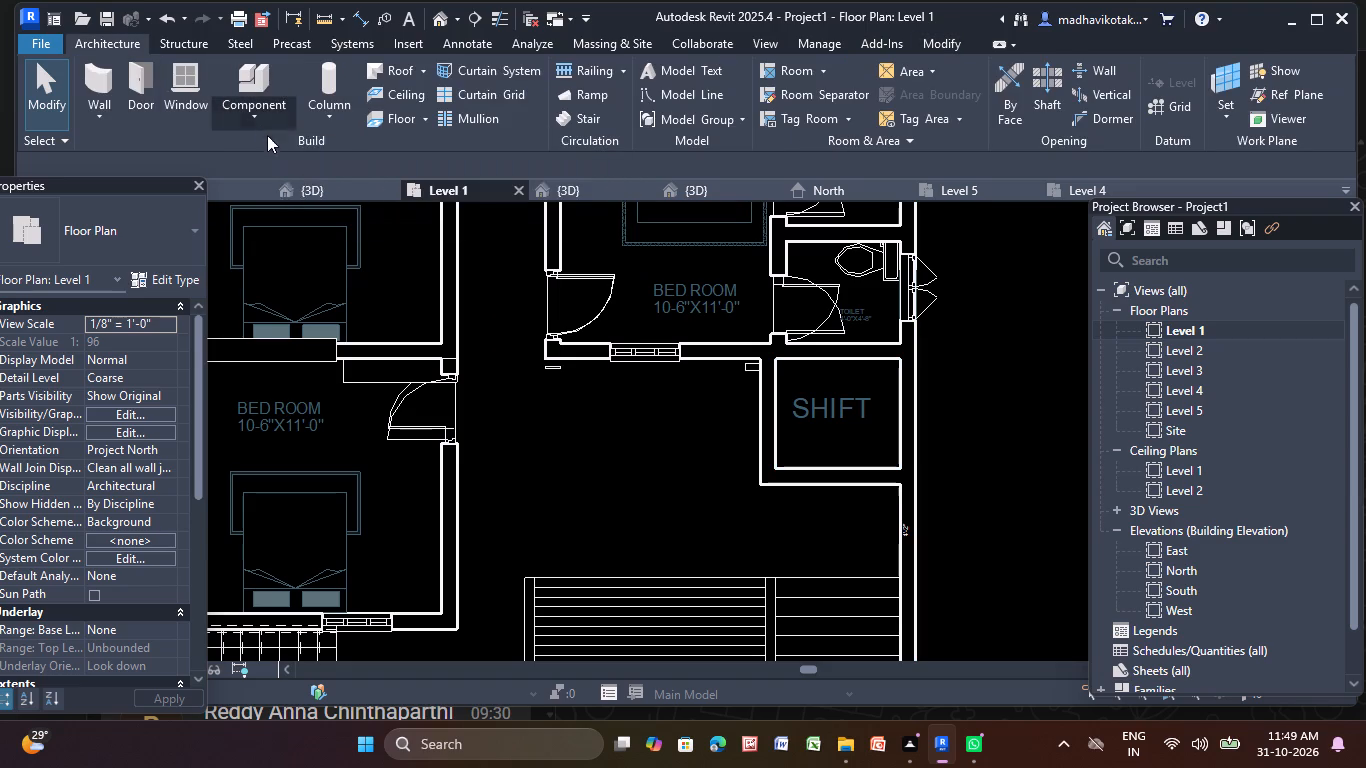
click(301, 193)
scroll(622, 307, down, 5)
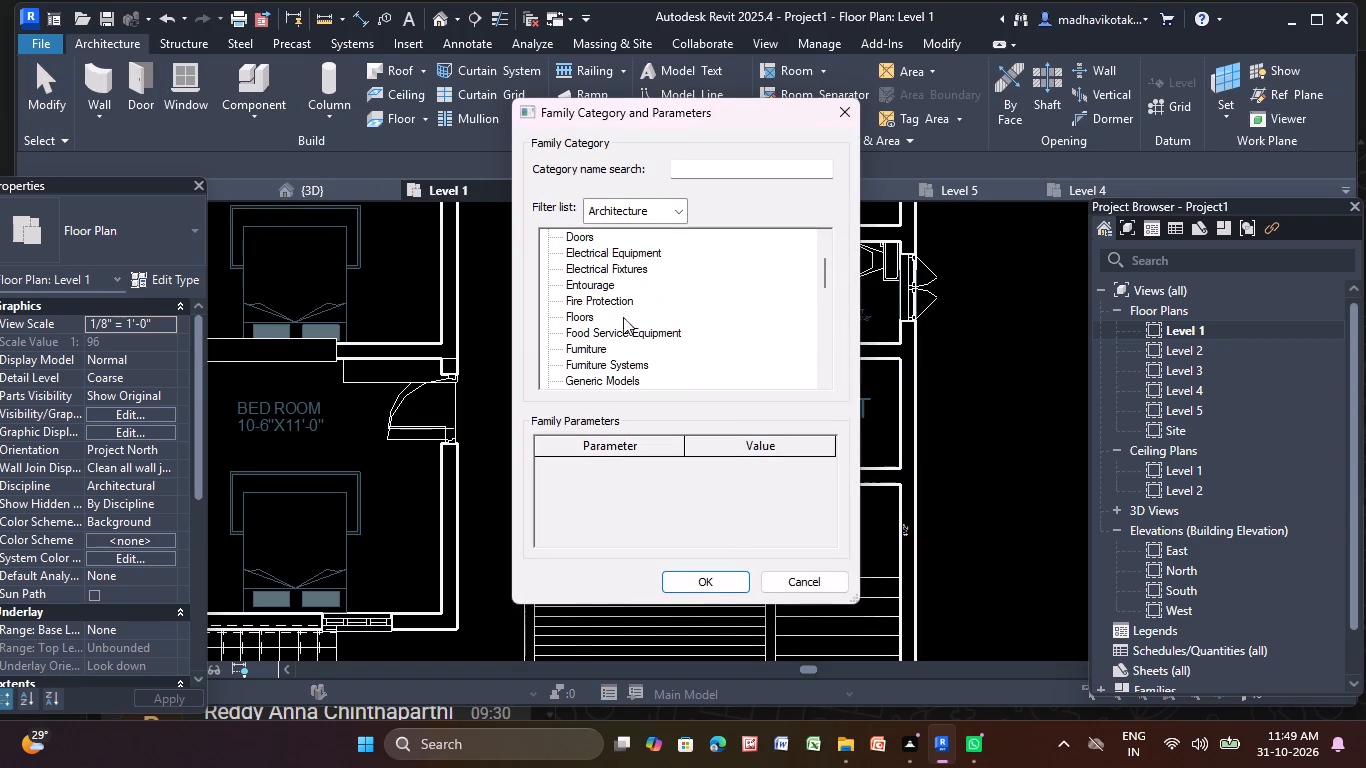
scroll(600, 375, down, 2)
click(620, 338)
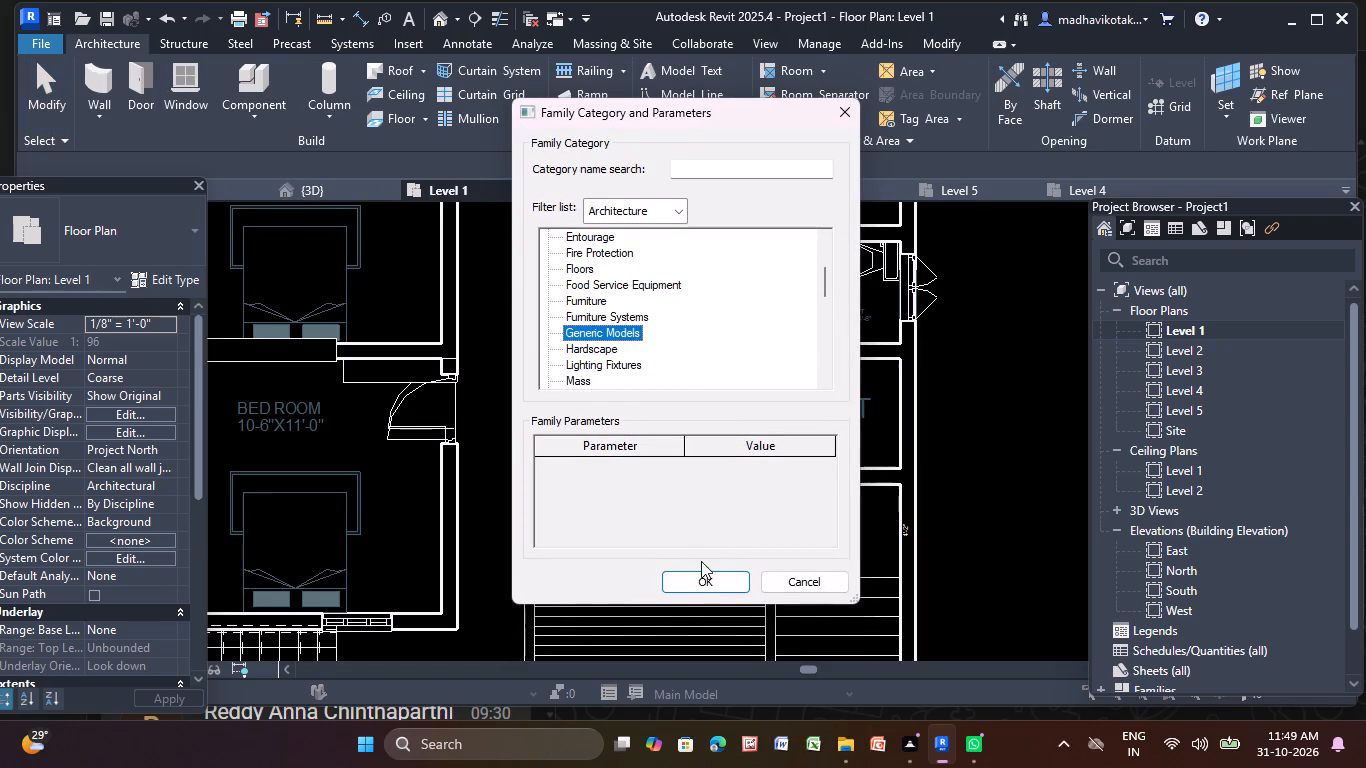
click(703, 573)
click(707, 399)
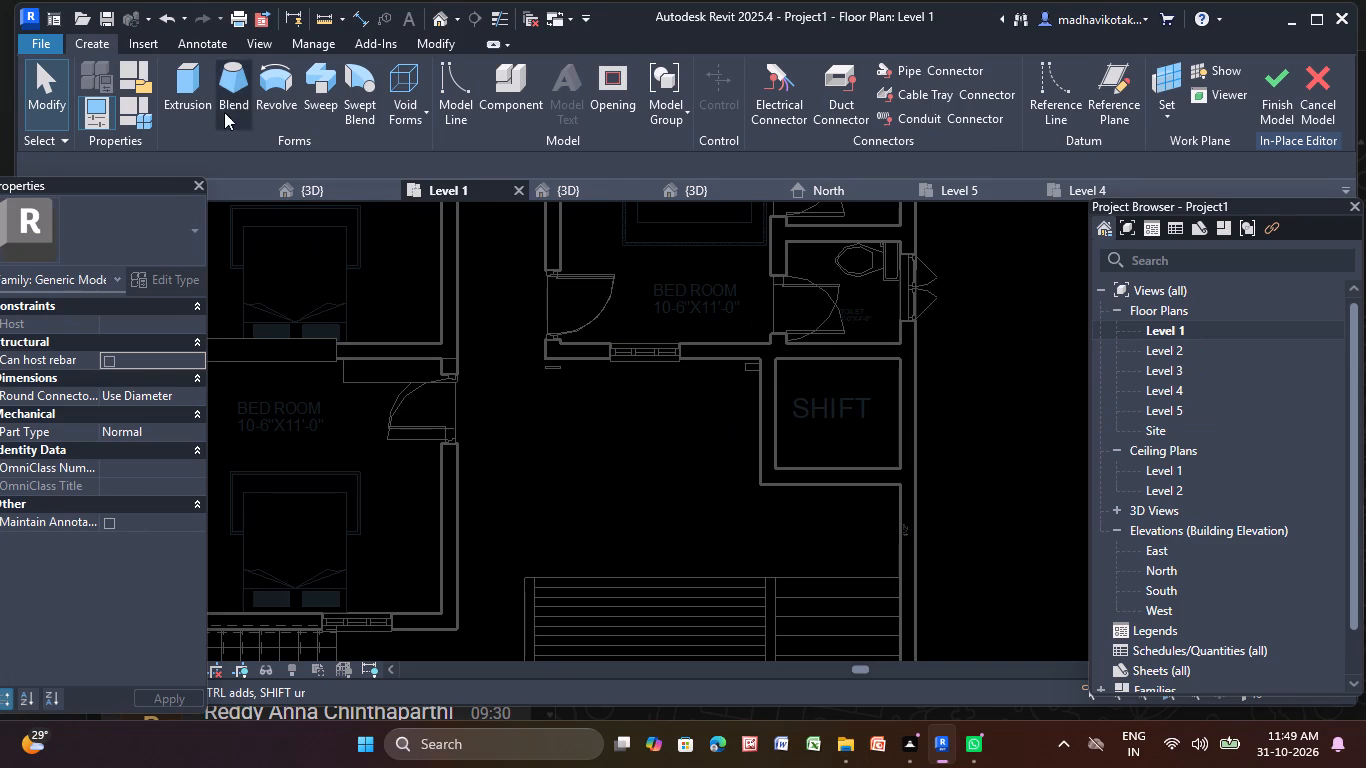
Start an extrusion and try to pick the bedroom wall face beside the window as its work plane, cancelling the view change.
click(197, 83)
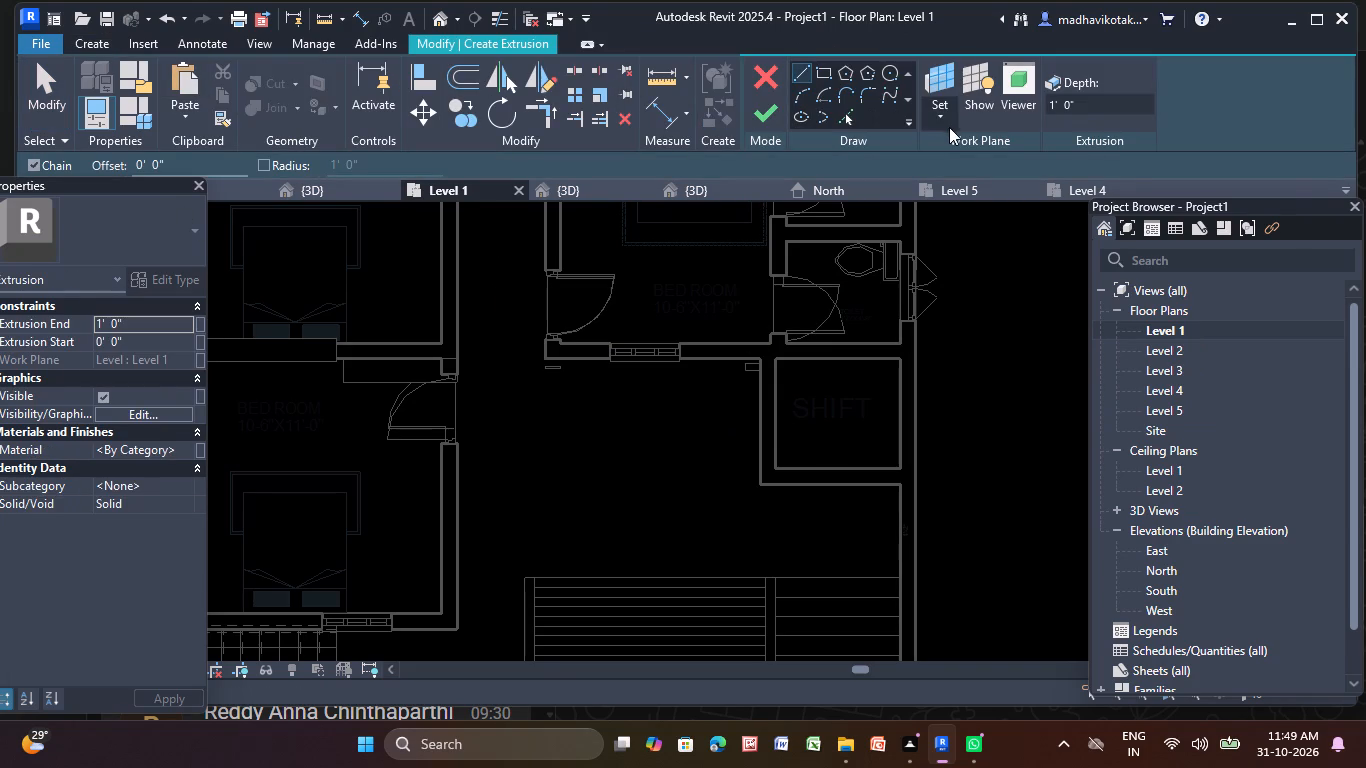
click(946, 120)
click(973, 189)
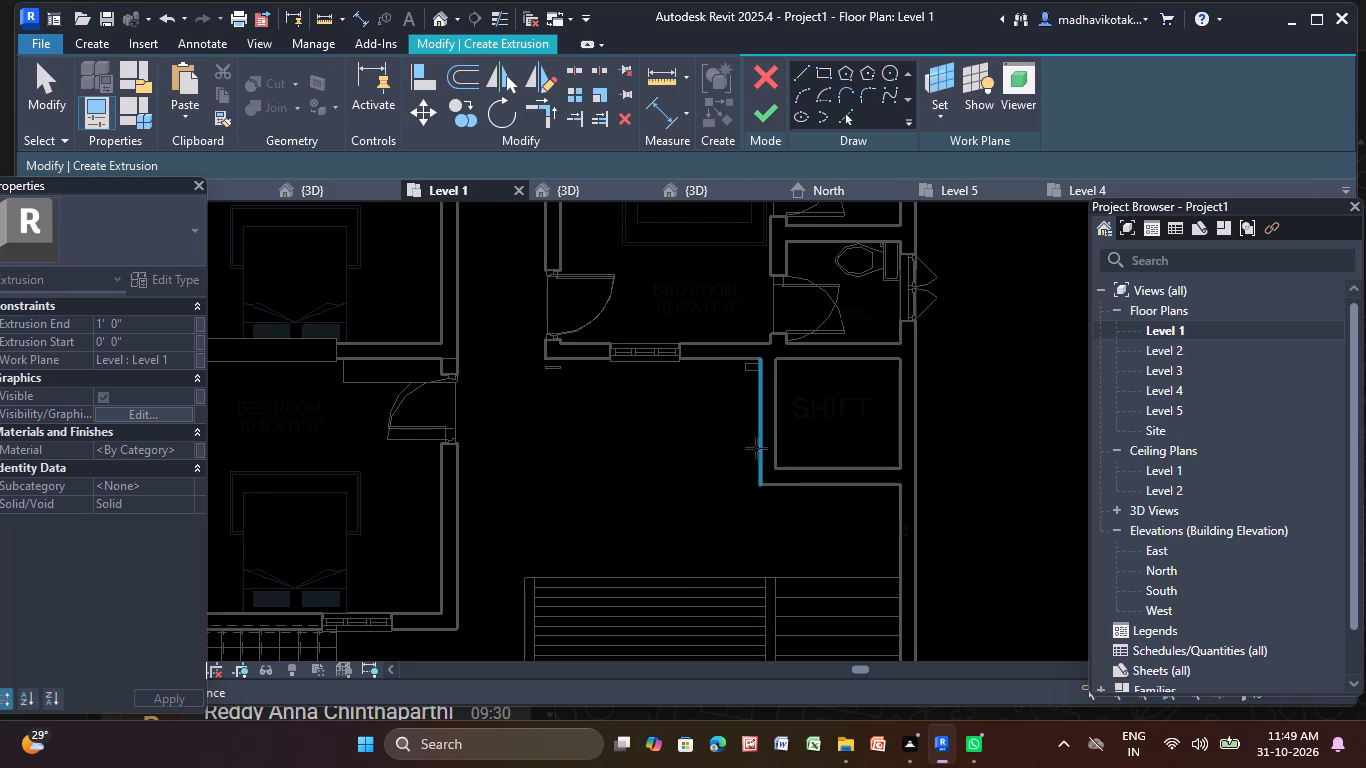
click(696, 360)
click(776, 560)
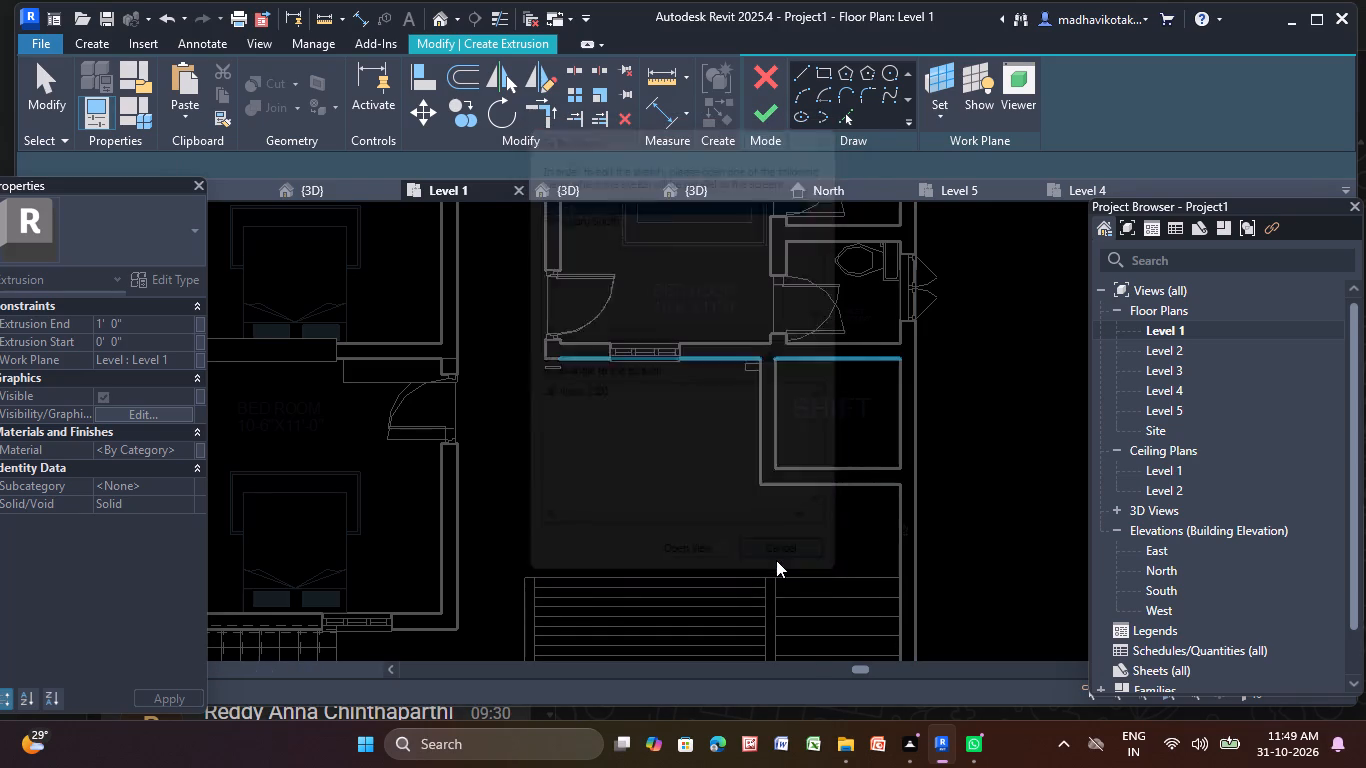
Sketch a rectangle about 8'-7" by 1'-7" in front of the bedroom window, extrude it 1'-0" and finish the in-place model.
click(820, 71)
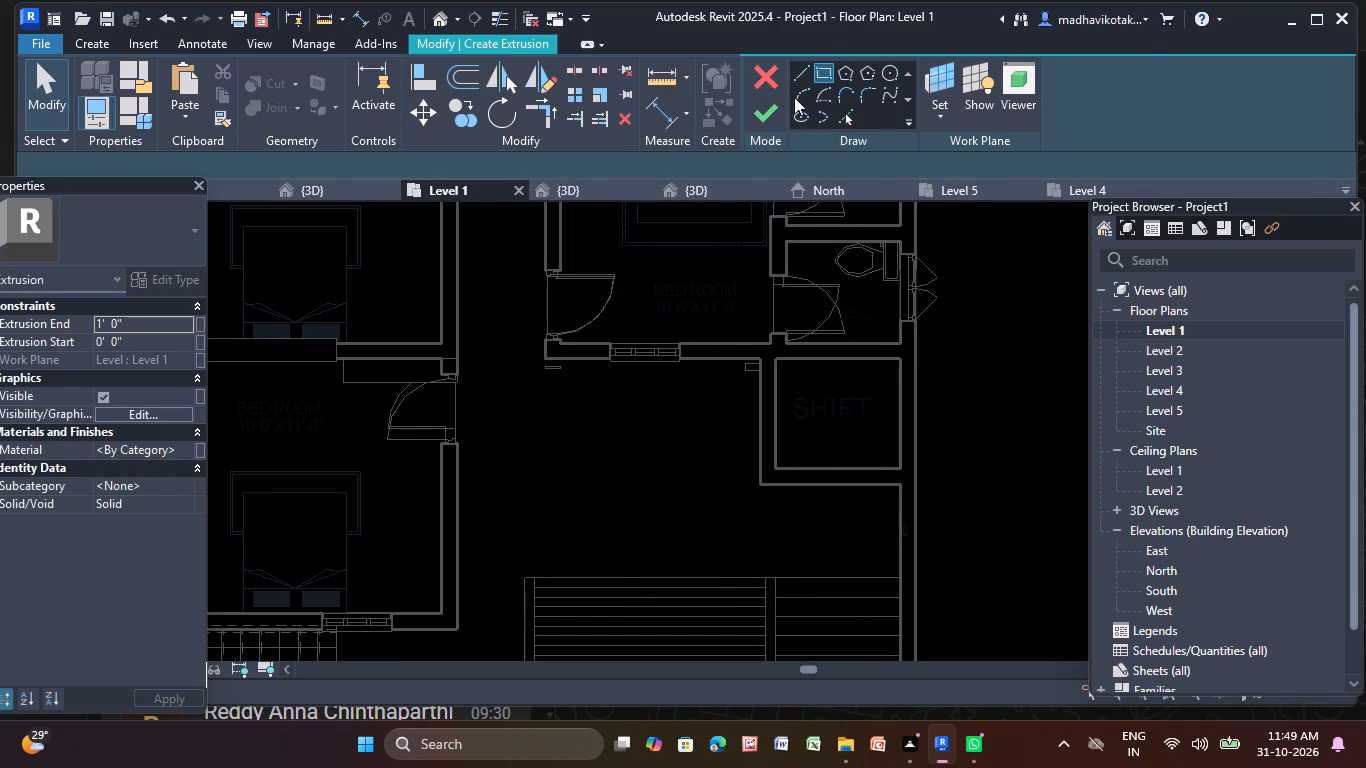
click(543, 370)
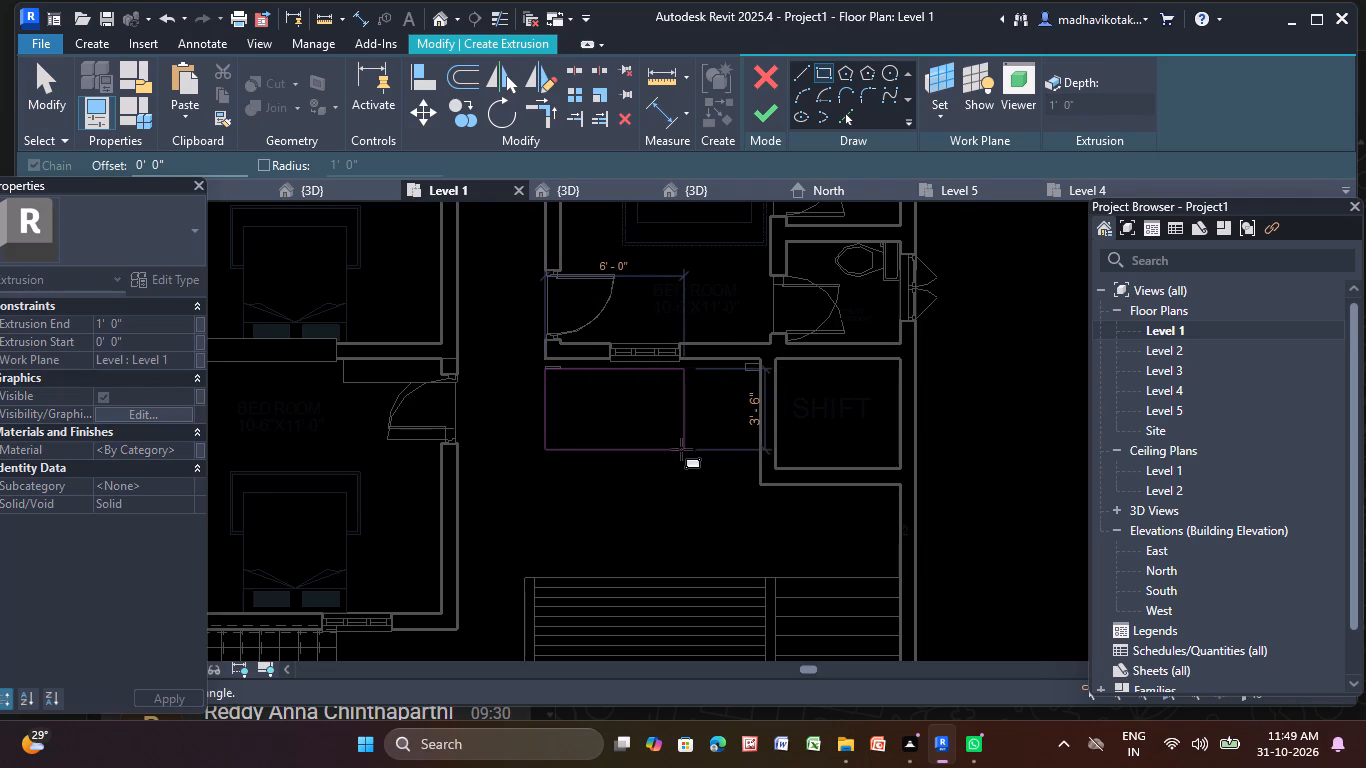
scroll(743, 405, up, 4)
middle_drag(743, 405, 764, 473)
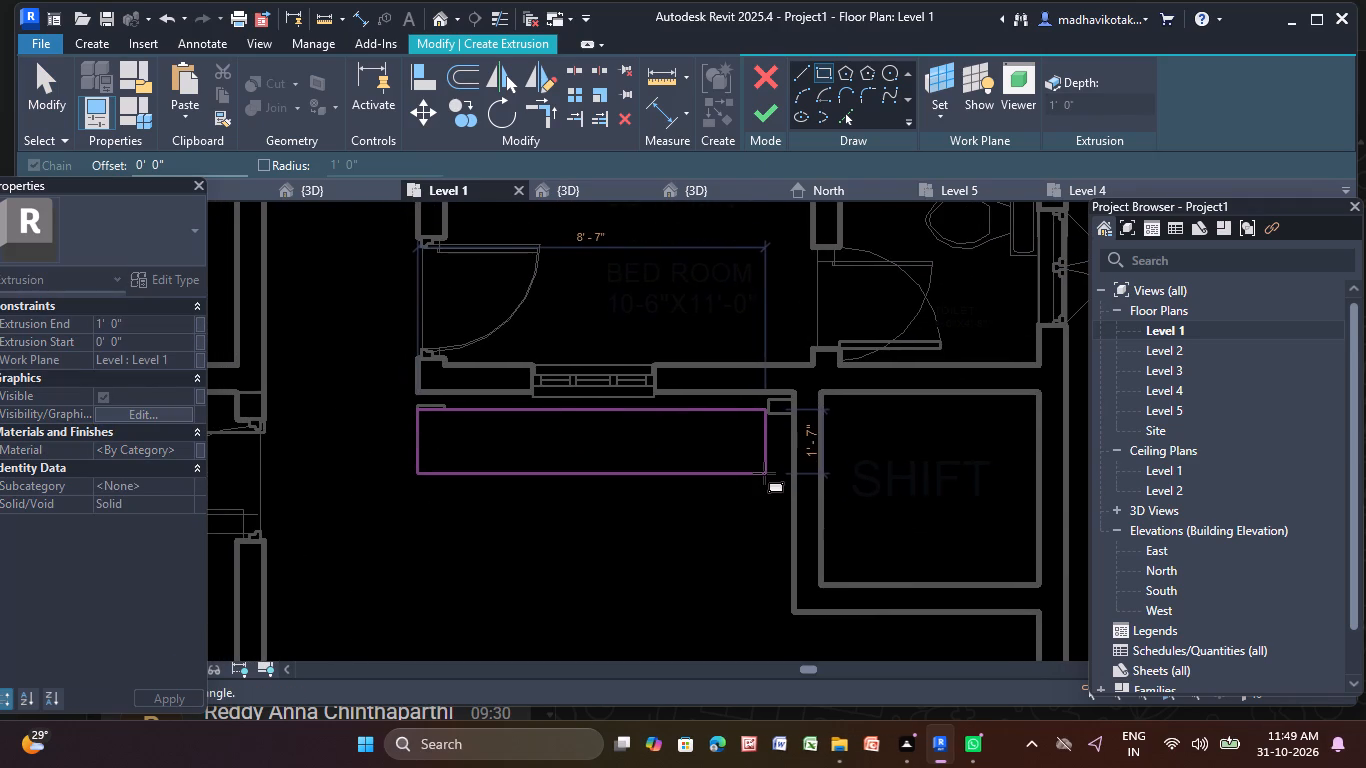
click(769, 474)
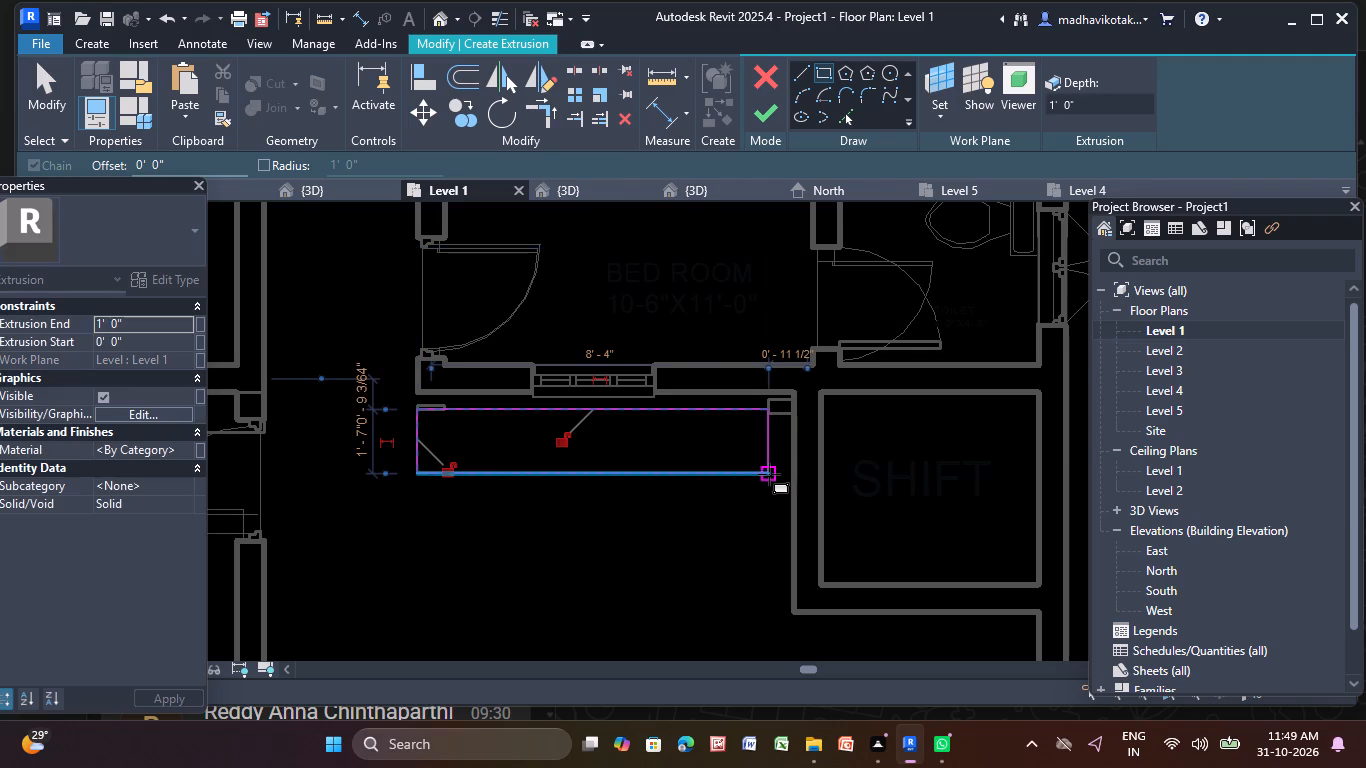
click(757, 107)
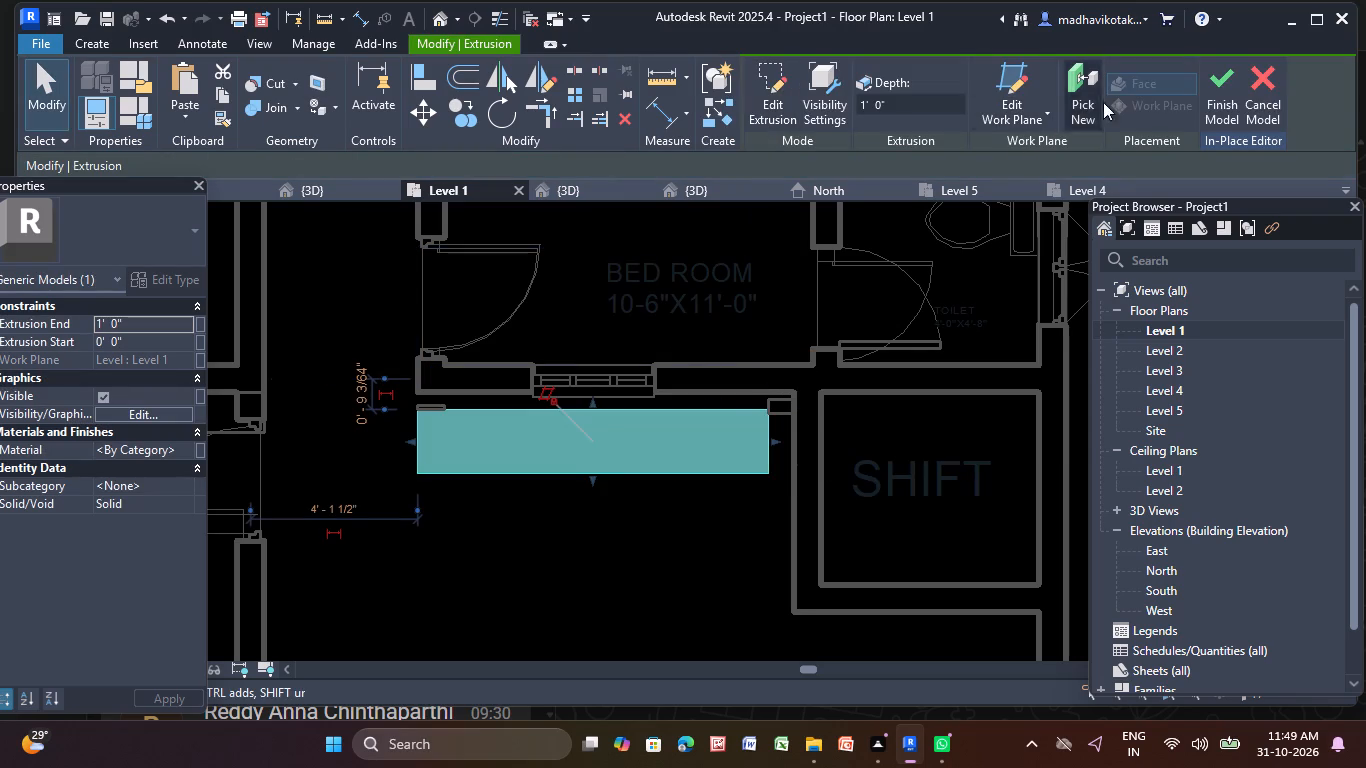
click(1216, 75)
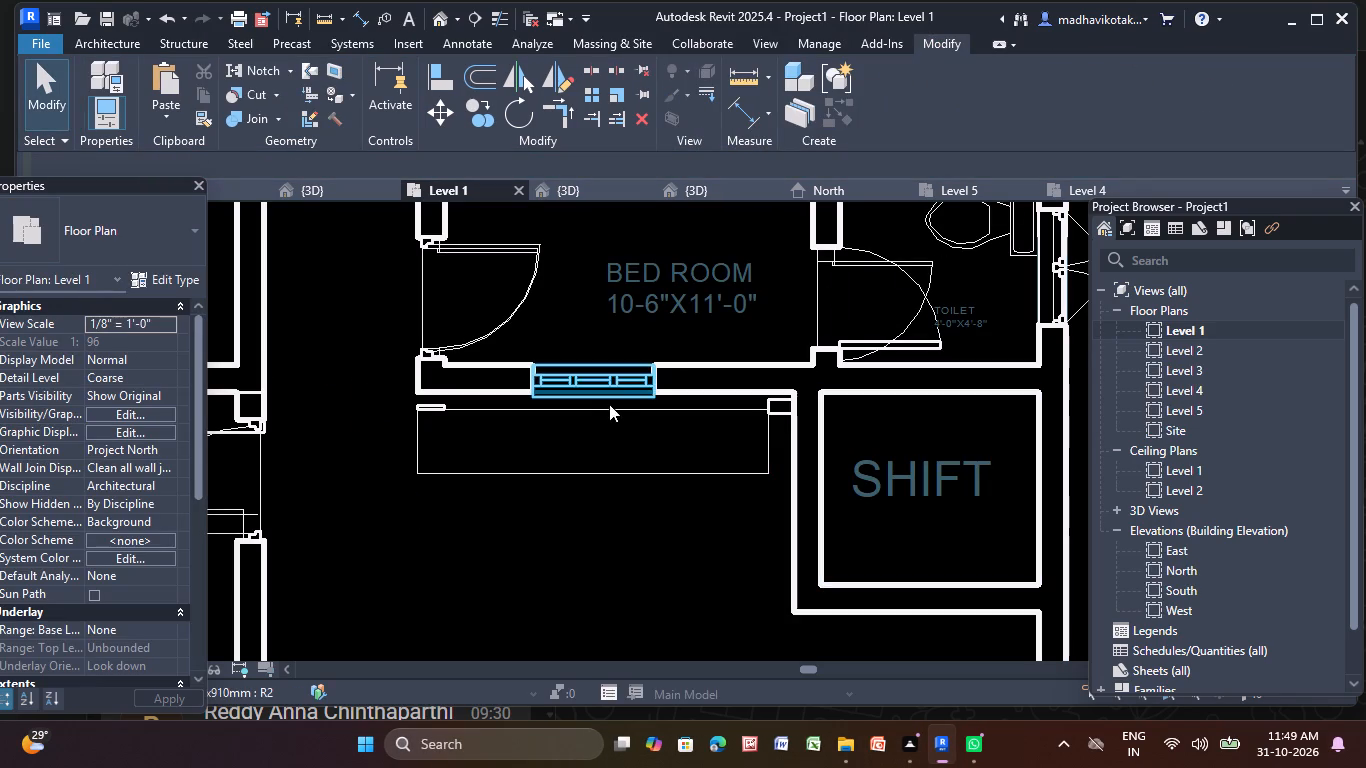
Stretch the new extrusion's window-side edge to meet the outer face of the bedroom window.
click(604, 412)
scroll(604, 412, up, 4)
drag(585, 399, 584, 397)
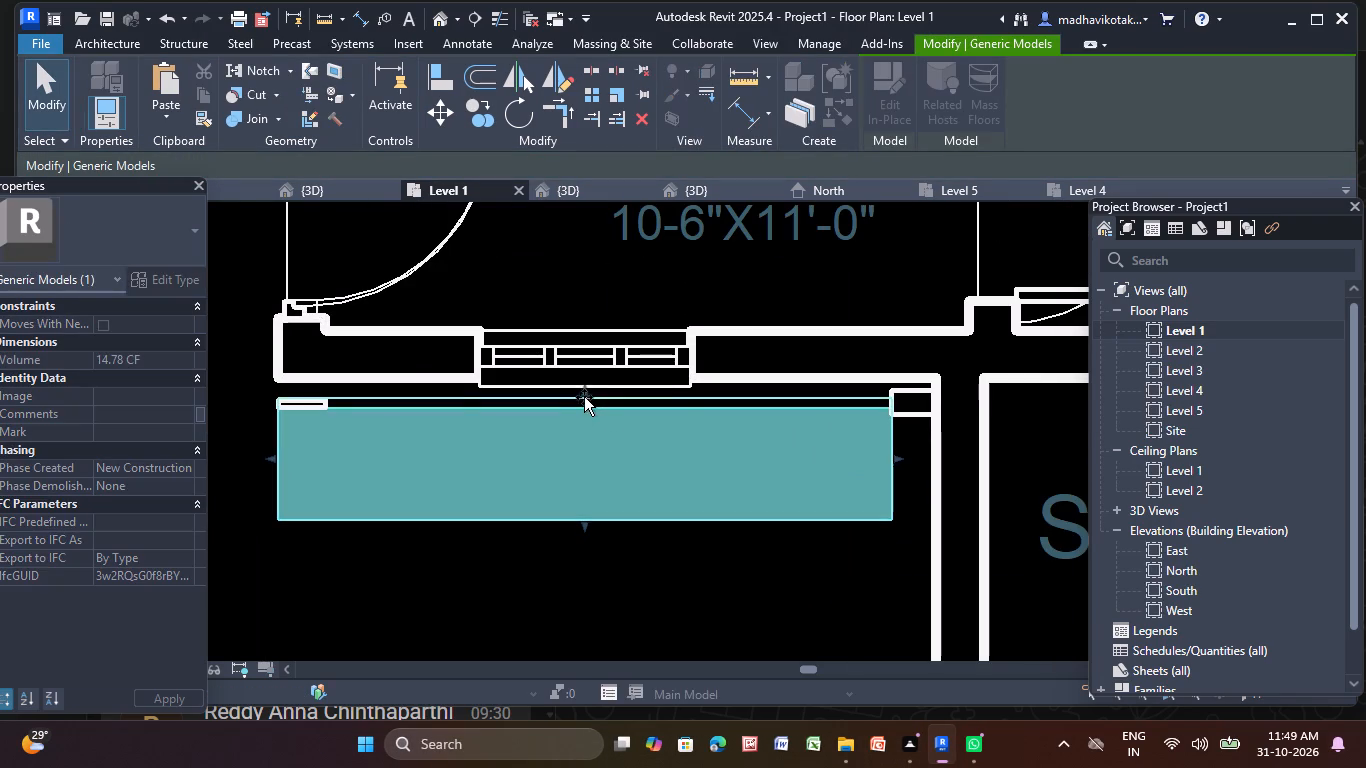
drag(584, 397, 589, 388)
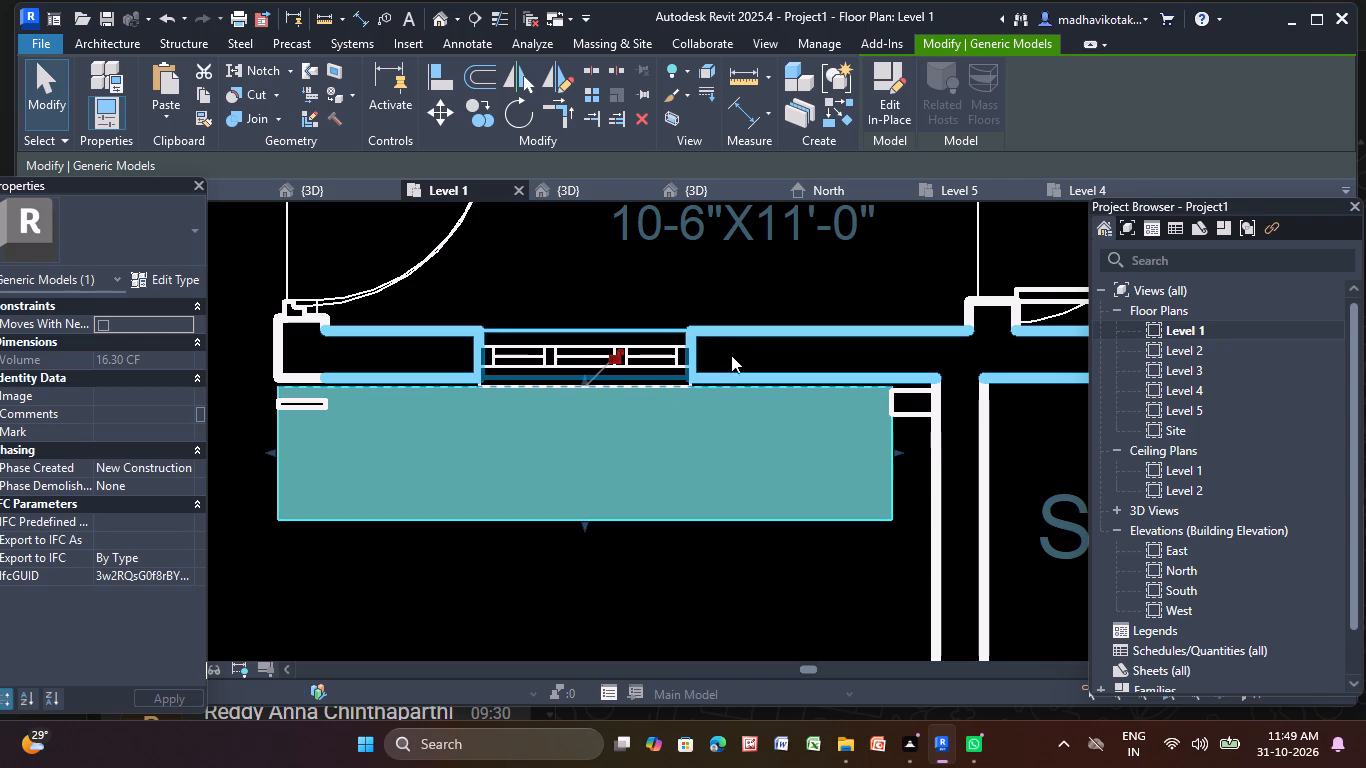
key(Escape)
scroll(700, 374, down, 5)
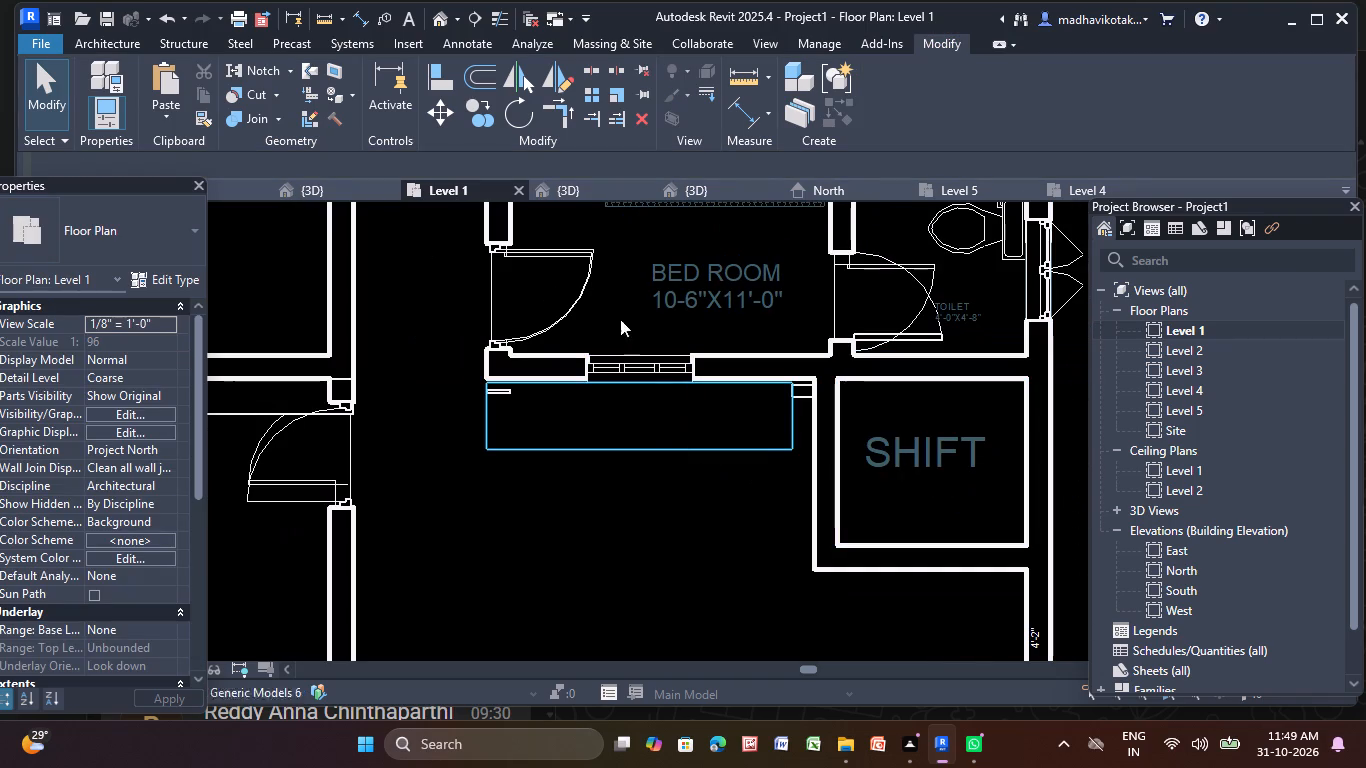
In the 3D view, stretch the new extrusion's top up from the ground floor to just above the third-storey bedroom window.
click(431, 17)
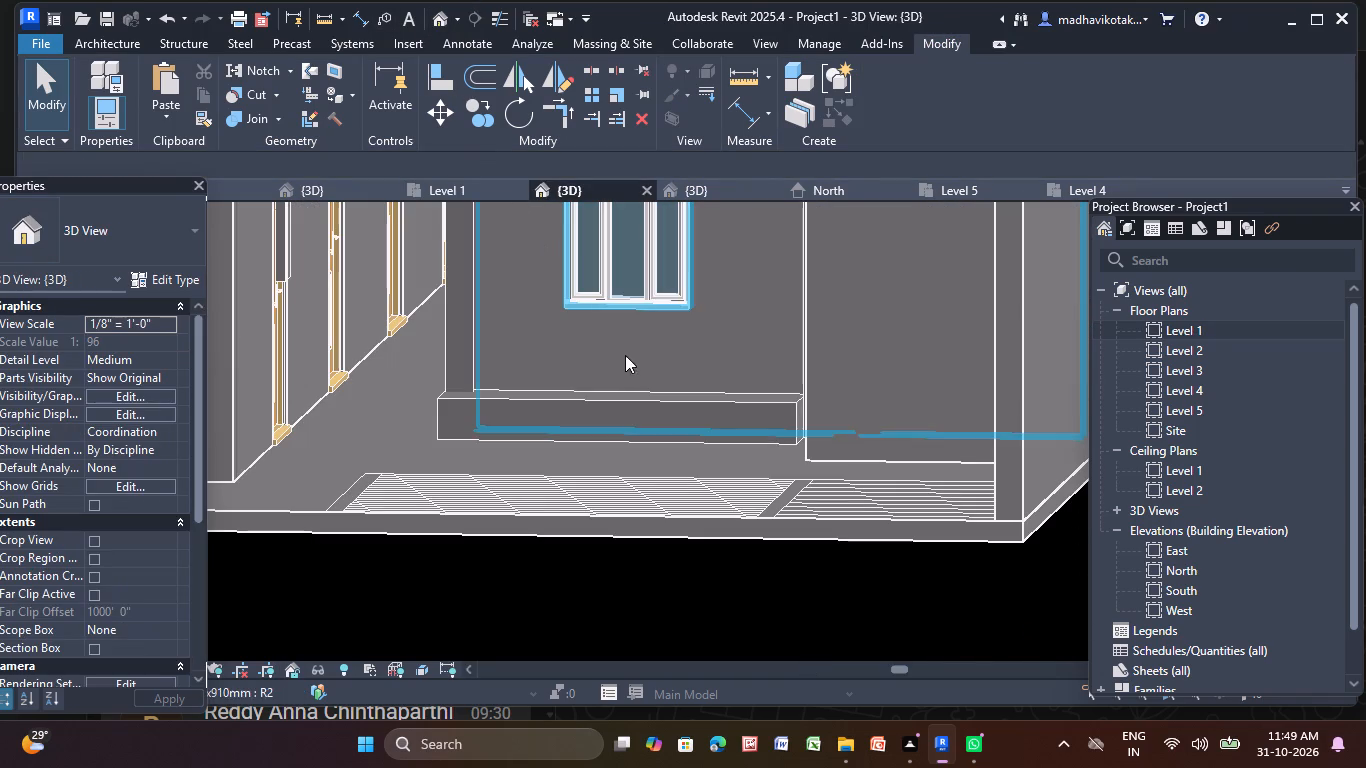
middle_drag(537, 437, 571, 439)
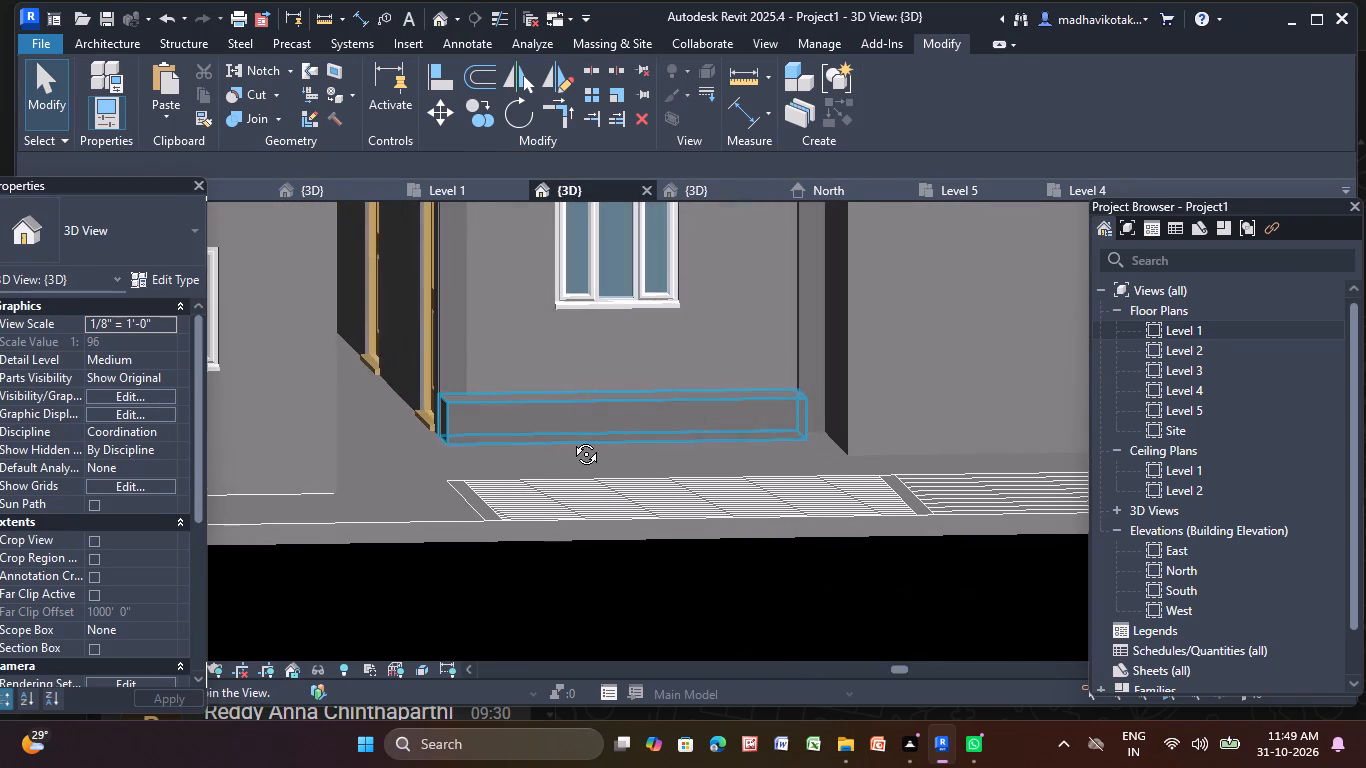
middle_drag(571, 439, 570, 439)
scroll(570, 439, down, 5)
click(581, 426)
middle_drag(581, 424, 556, 437)
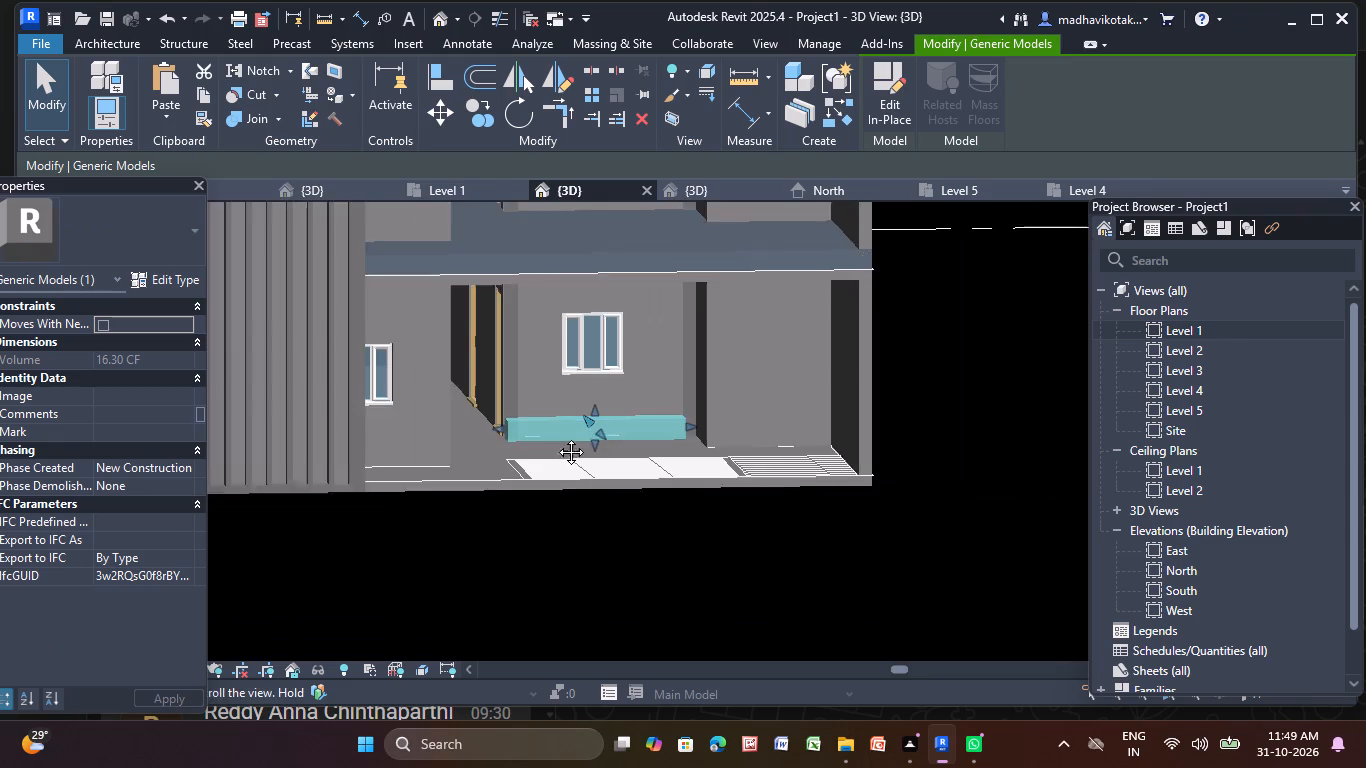
middle_drag(556, 437, 521, 445)
scroll(520, 442, up, 5)
drag(552, 426, 513, 305)
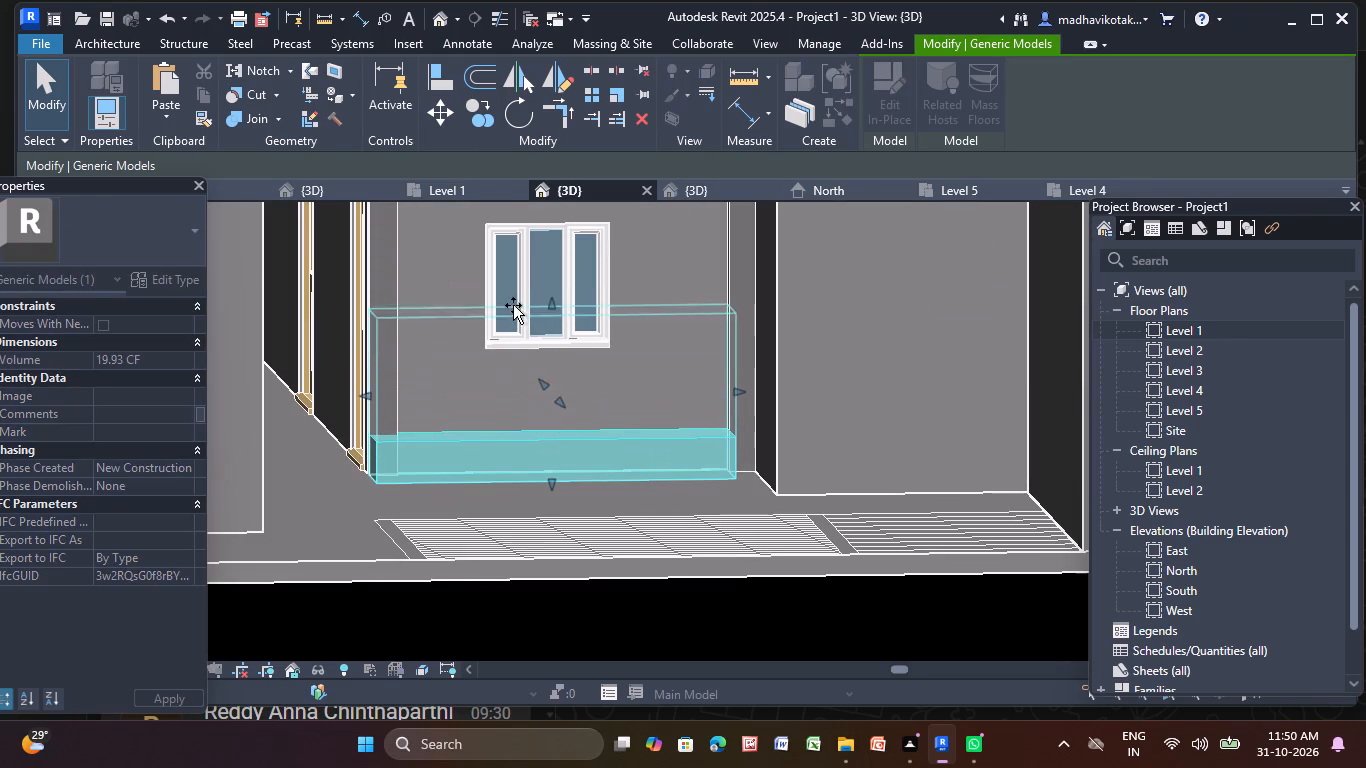
drag(513, 305, 515, 283)
scroll(515, 349, down, 4)
middle_drag(517, 368, 473, 413)
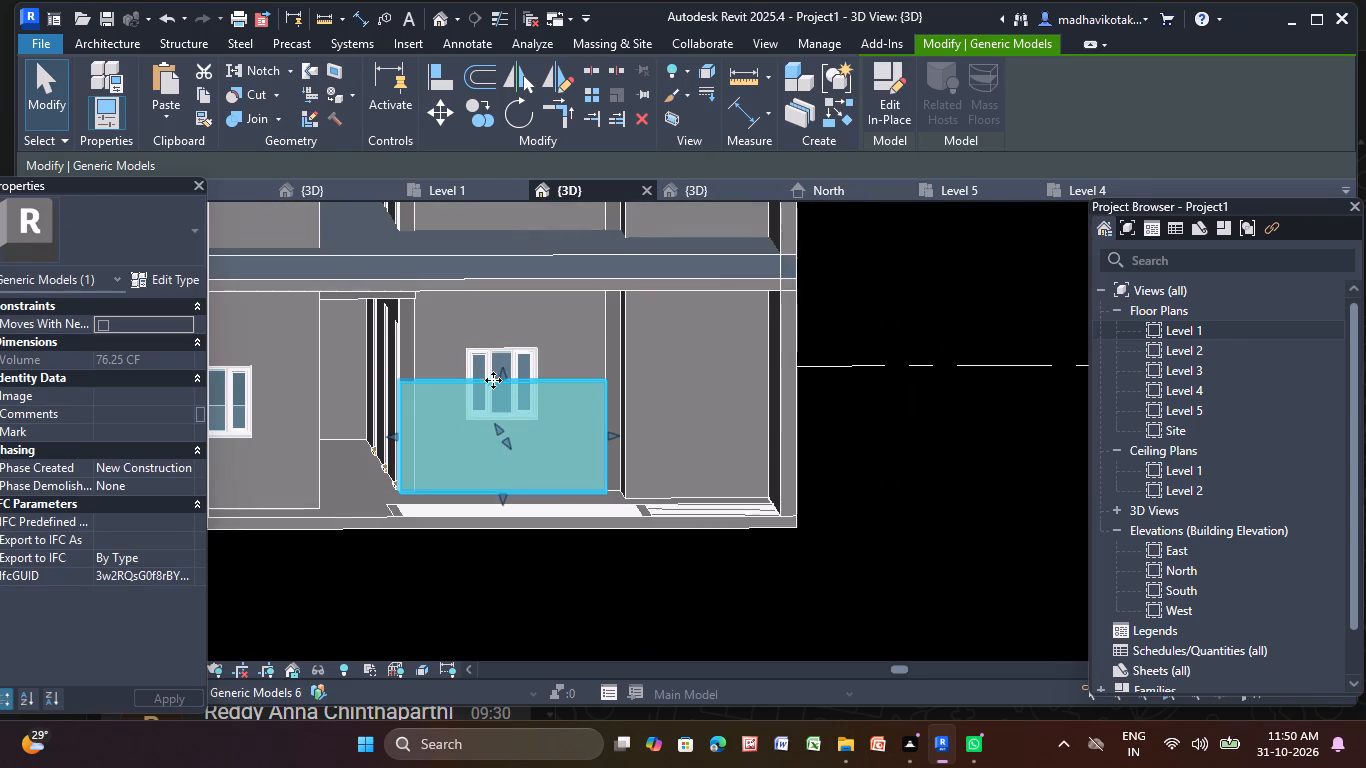
drag(500, 377, 564, 205)
scroll(523, 320, down, 5)
middle_drag(523, 320, 522, 483)
drag(515, 424, 525, 293)
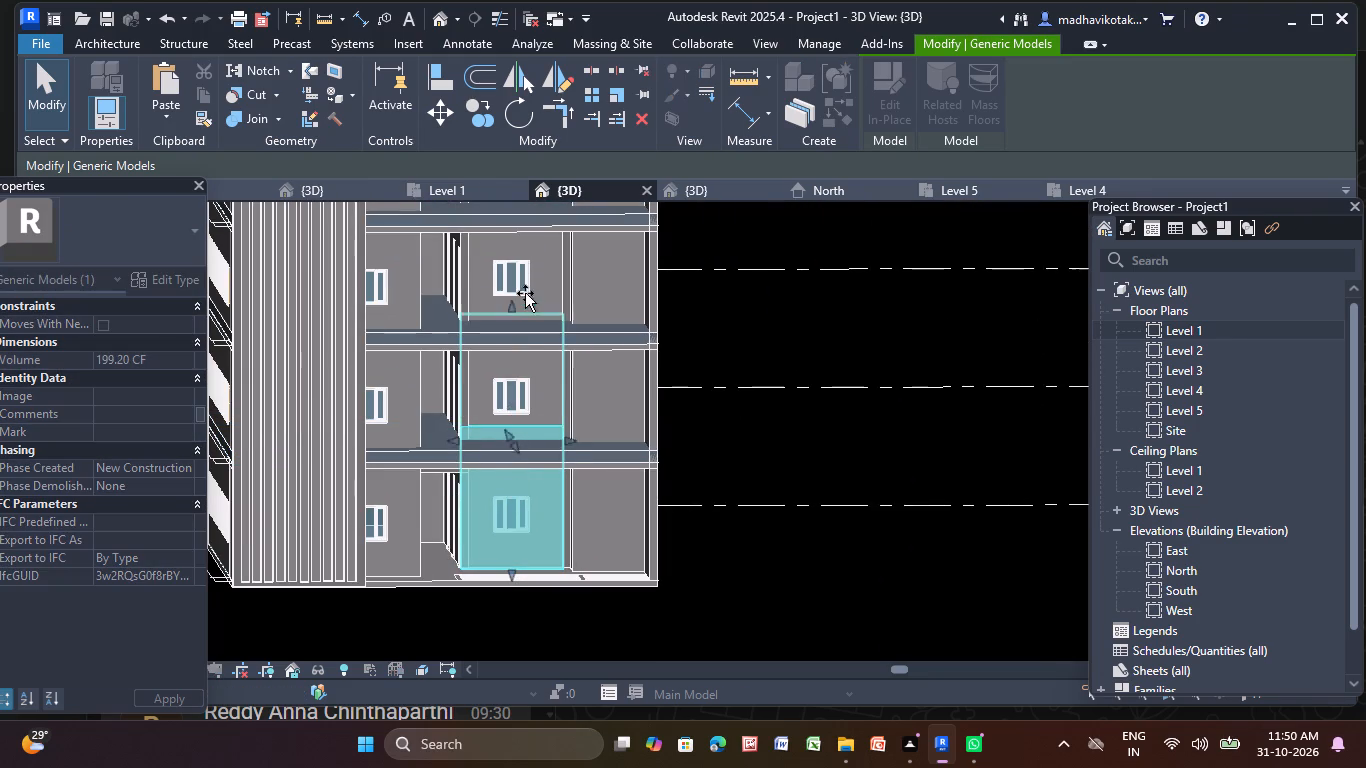
drag(525, 293, 532, 236)
Stretch the extrusion's top up past the top-floor bedroom window and align it with the underside of the roof beam.
middle_drag(553, 326, 535, 313)
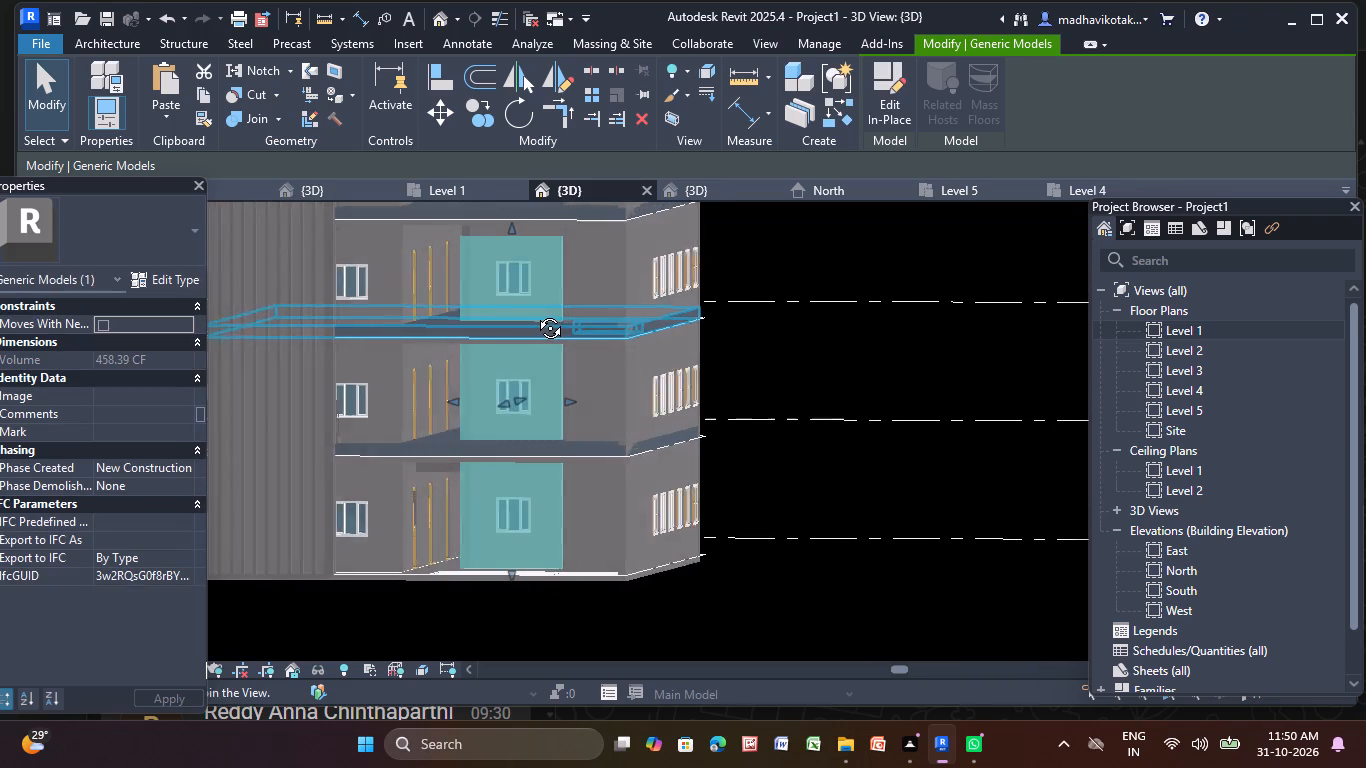
middle_drag(535, 313, 547, 308)
scroll(546, 308, down, 4)
middle_drag(516, 303, 514, 429)
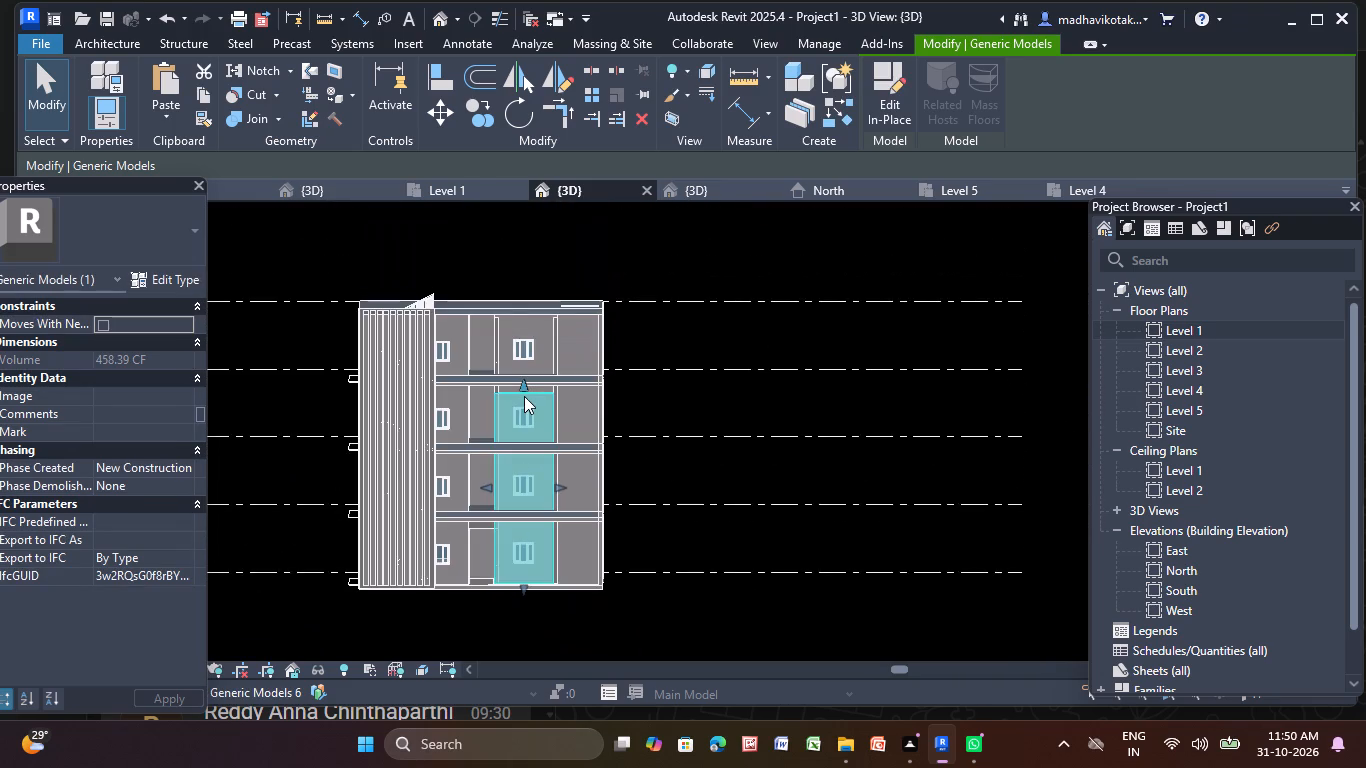
scroll(524, 396, up, 4)
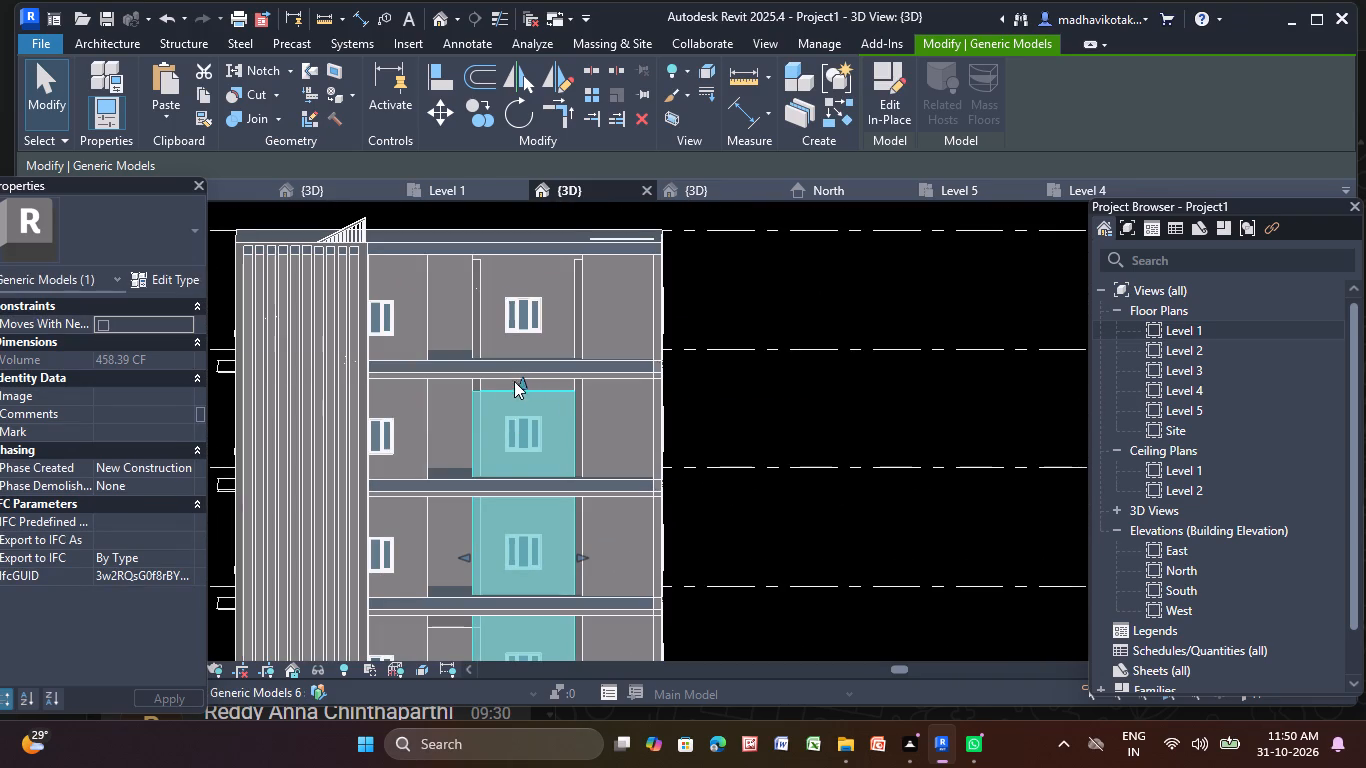
drag(523, 388, 530, 286)
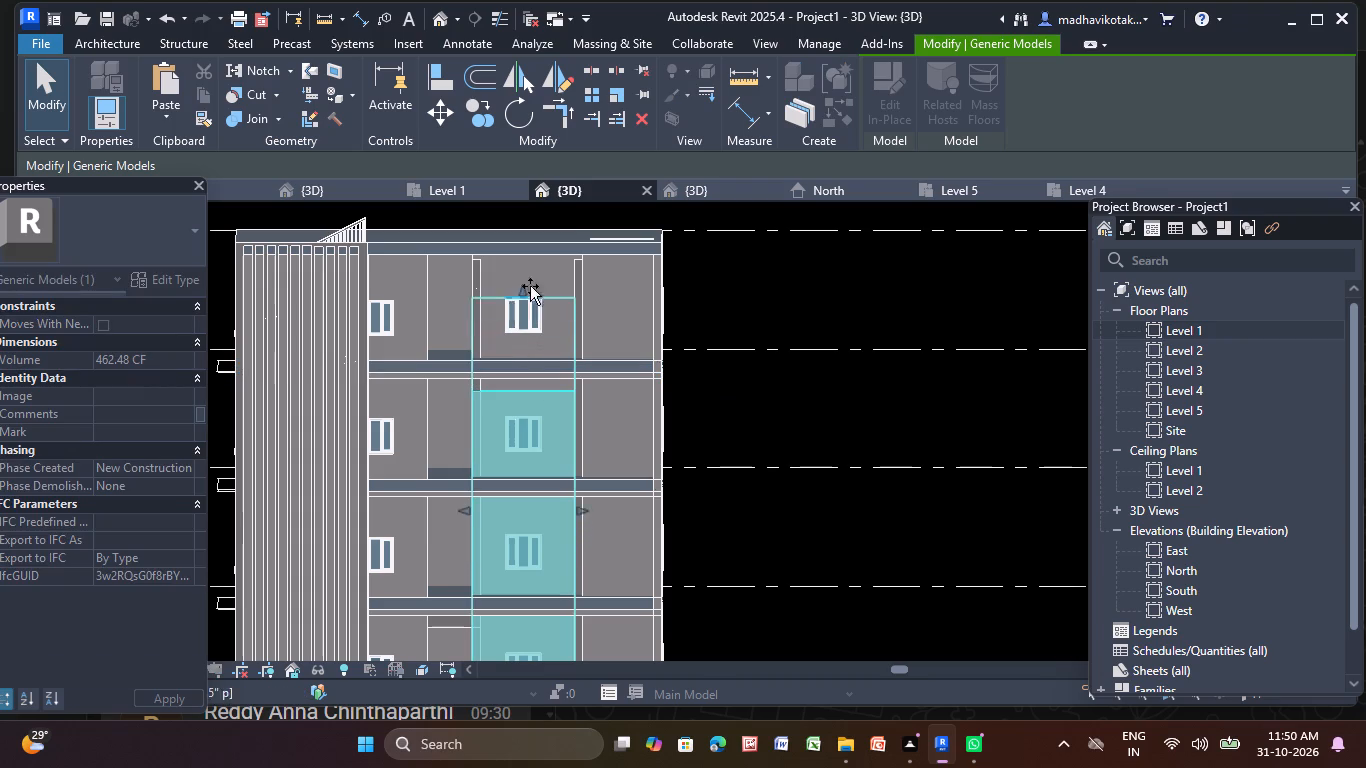
drag(530, 286, 550, 267)
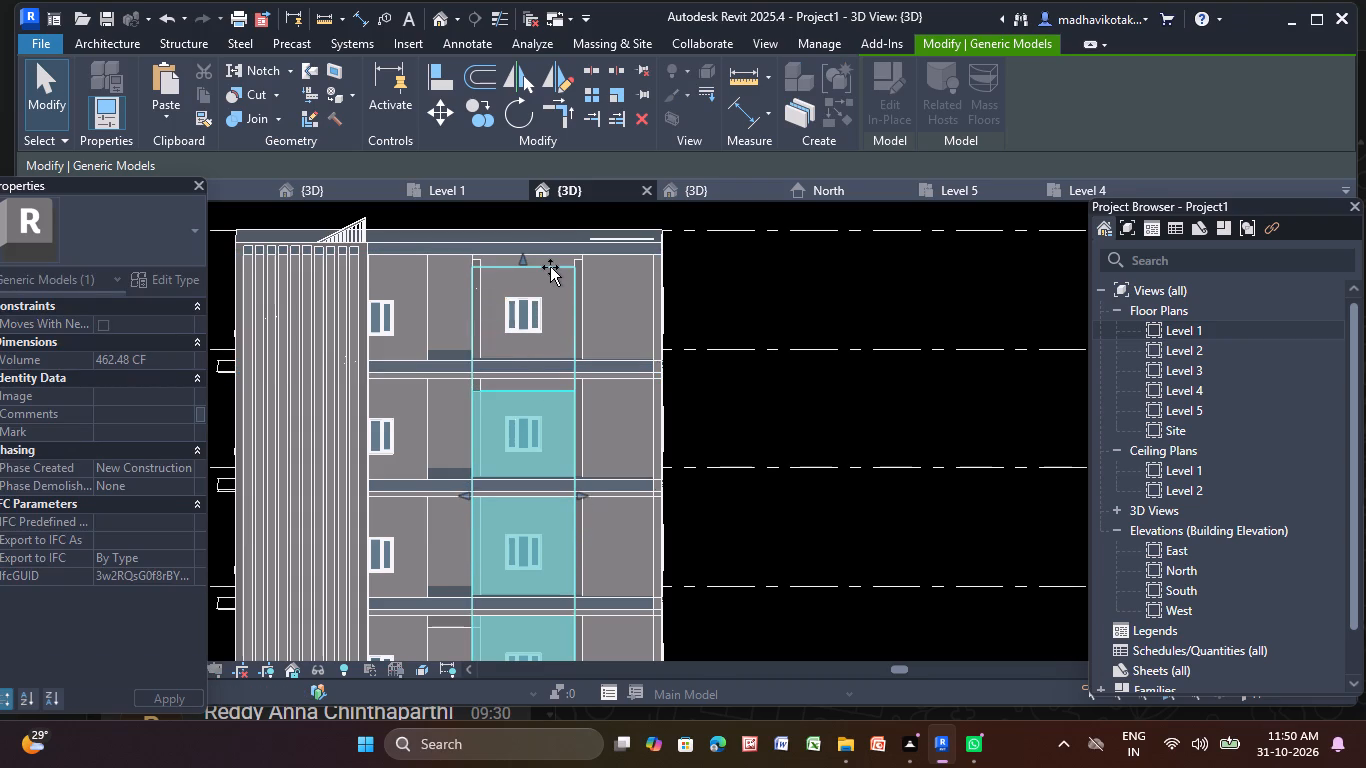
drag(550, 267, 559, 257)
scroll(558, 256, up, 3)
middle_drag(557, 258, 553, 370)
scroll(520, 361, up, 5)
drag(482, 340, 481, 355)
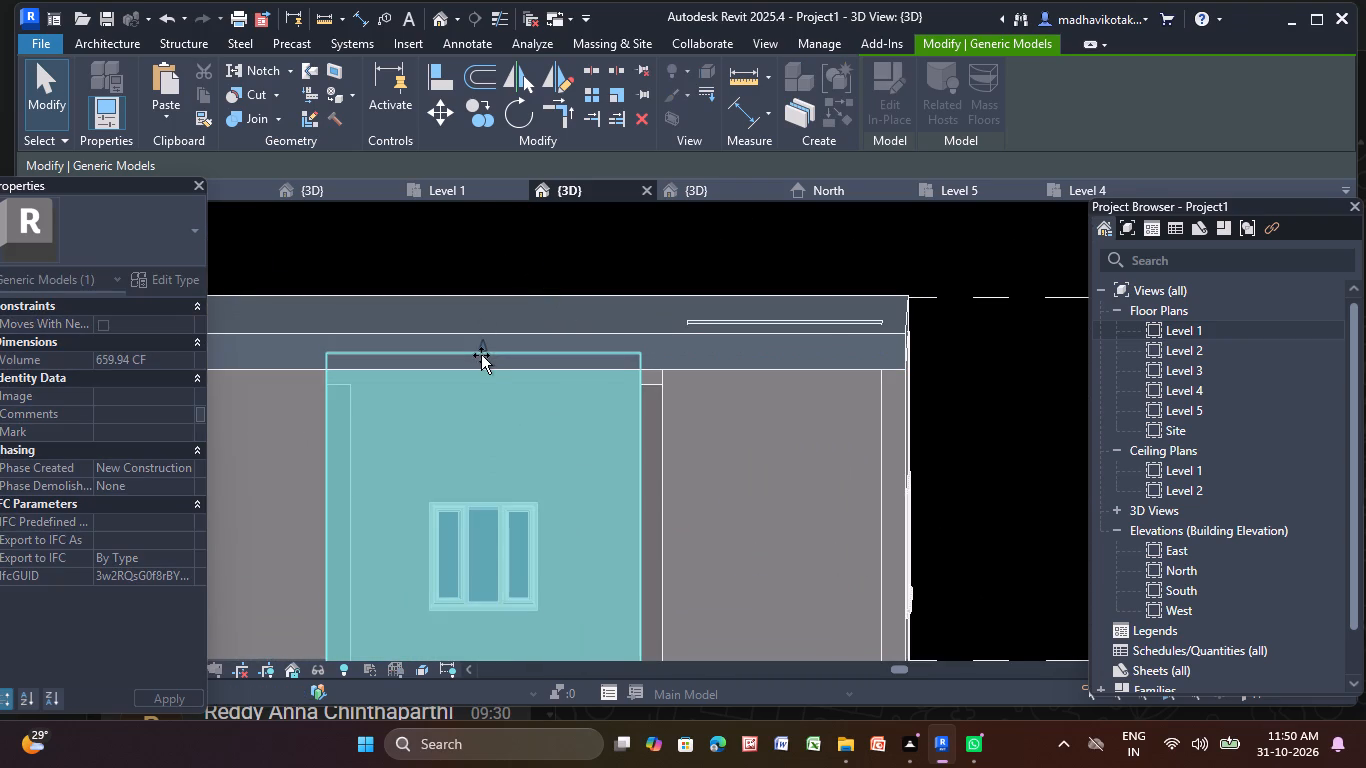
drag(481, 355, 482, 370)
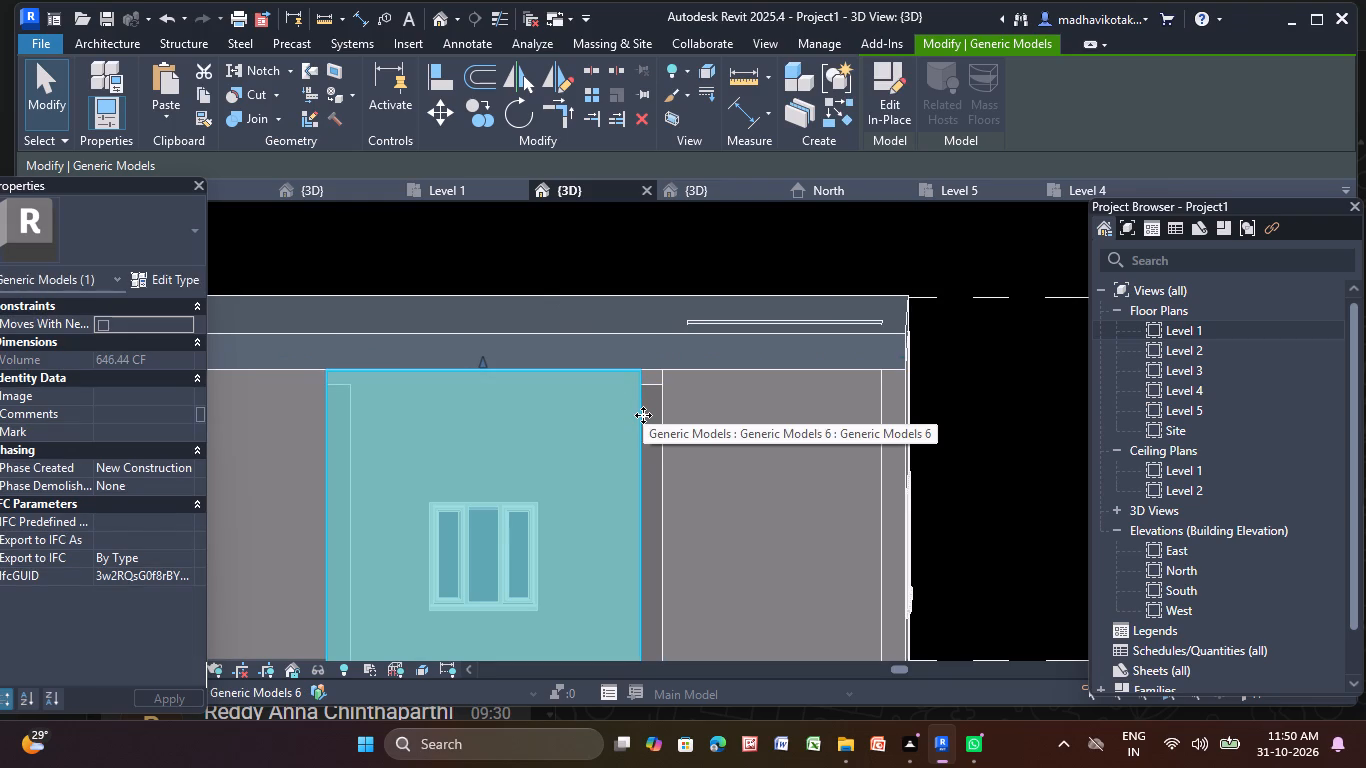
key(Escape)
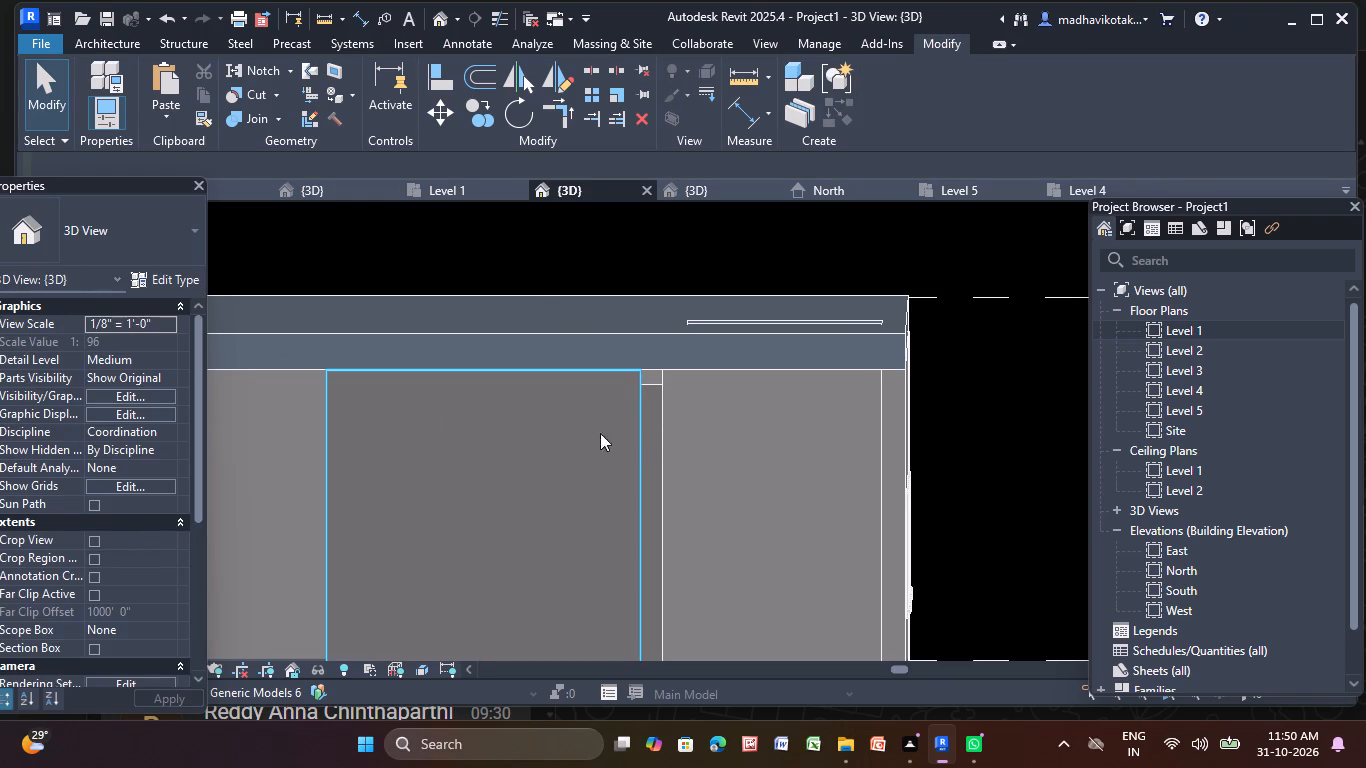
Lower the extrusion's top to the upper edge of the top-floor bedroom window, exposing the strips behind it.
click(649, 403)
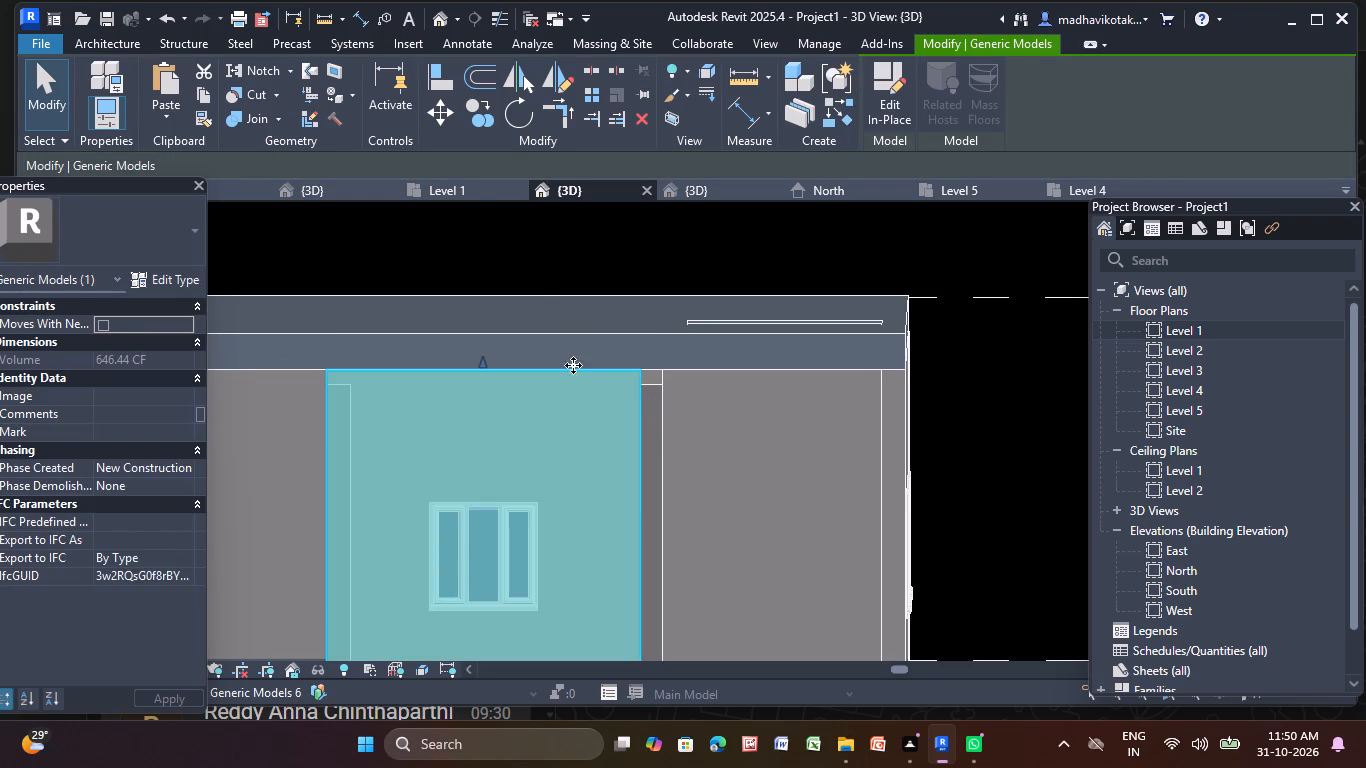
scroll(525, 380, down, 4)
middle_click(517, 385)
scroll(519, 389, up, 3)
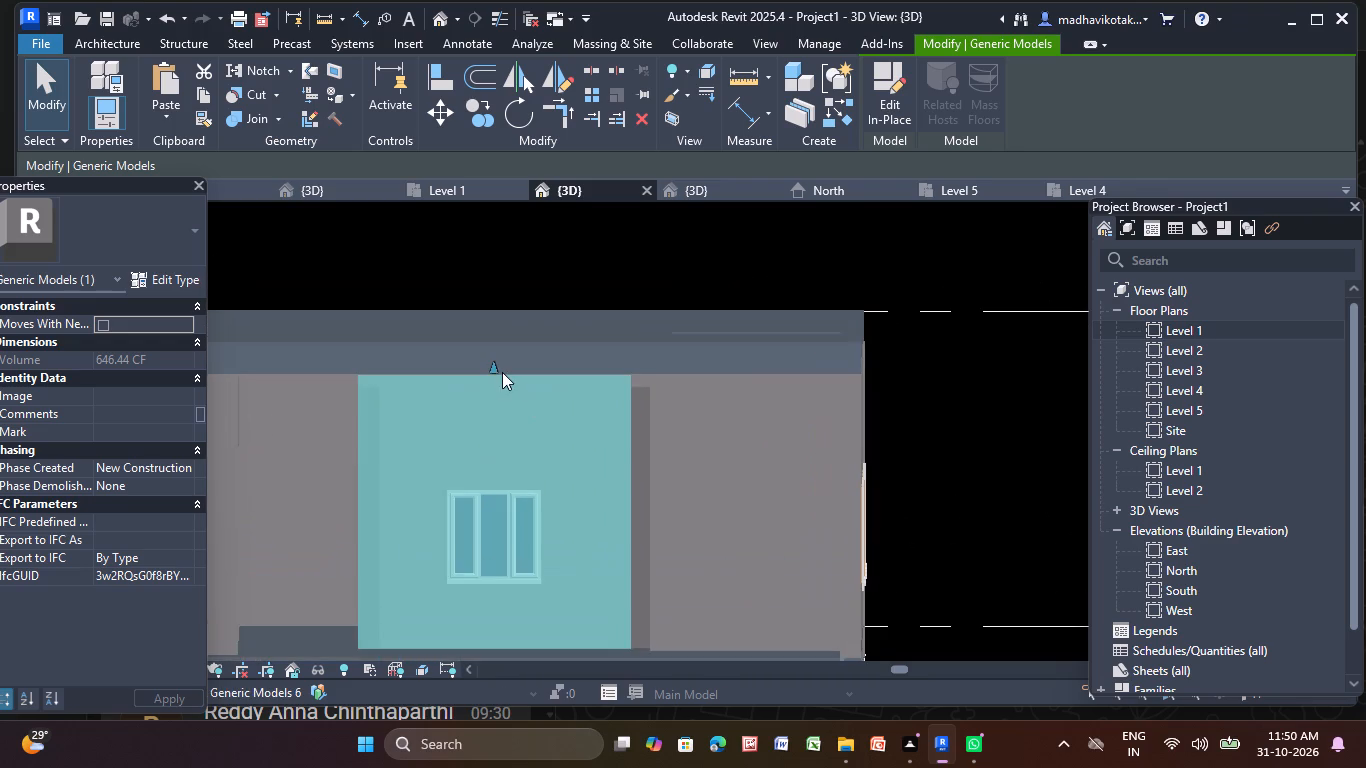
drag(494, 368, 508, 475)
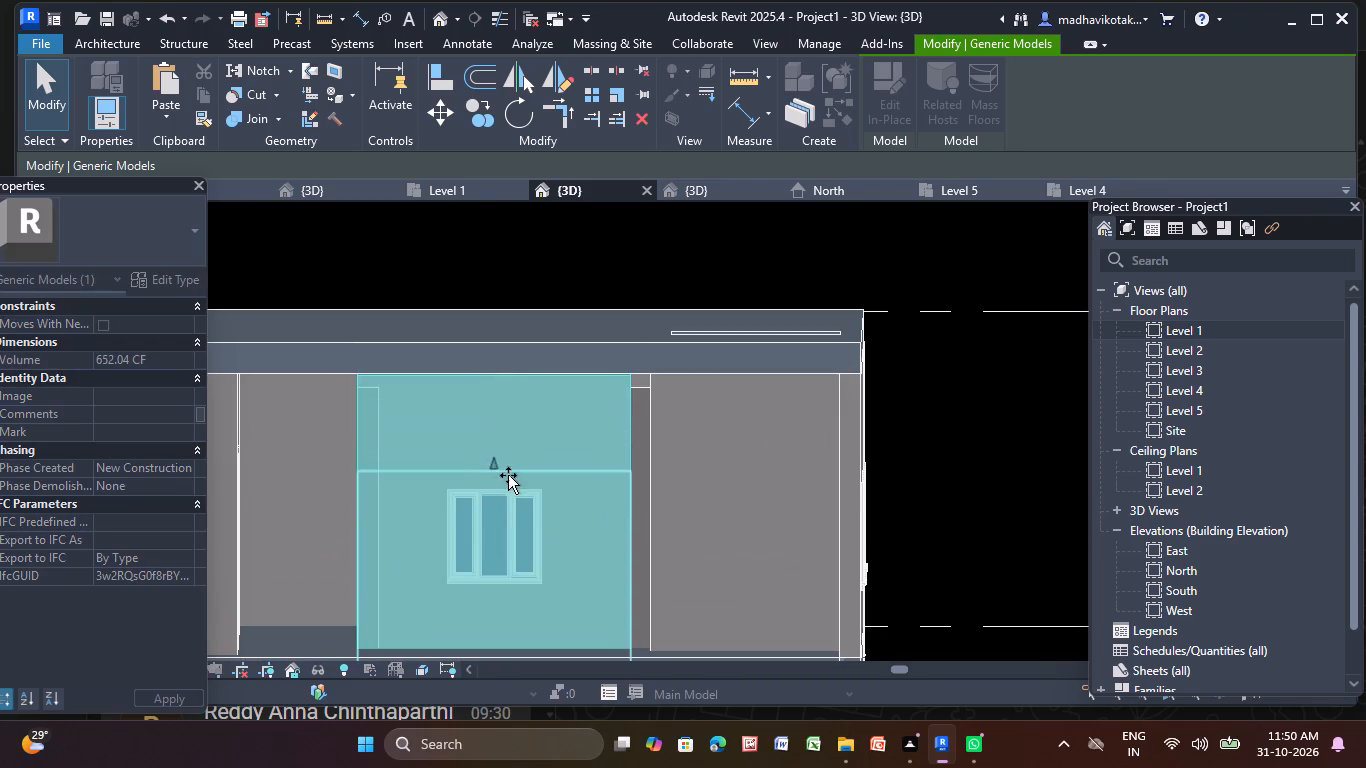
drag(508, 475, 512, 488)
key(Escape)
Stretch the top of the vertical strips beside the bedroom window up to the underside of the roof beam.
click(630, 415)
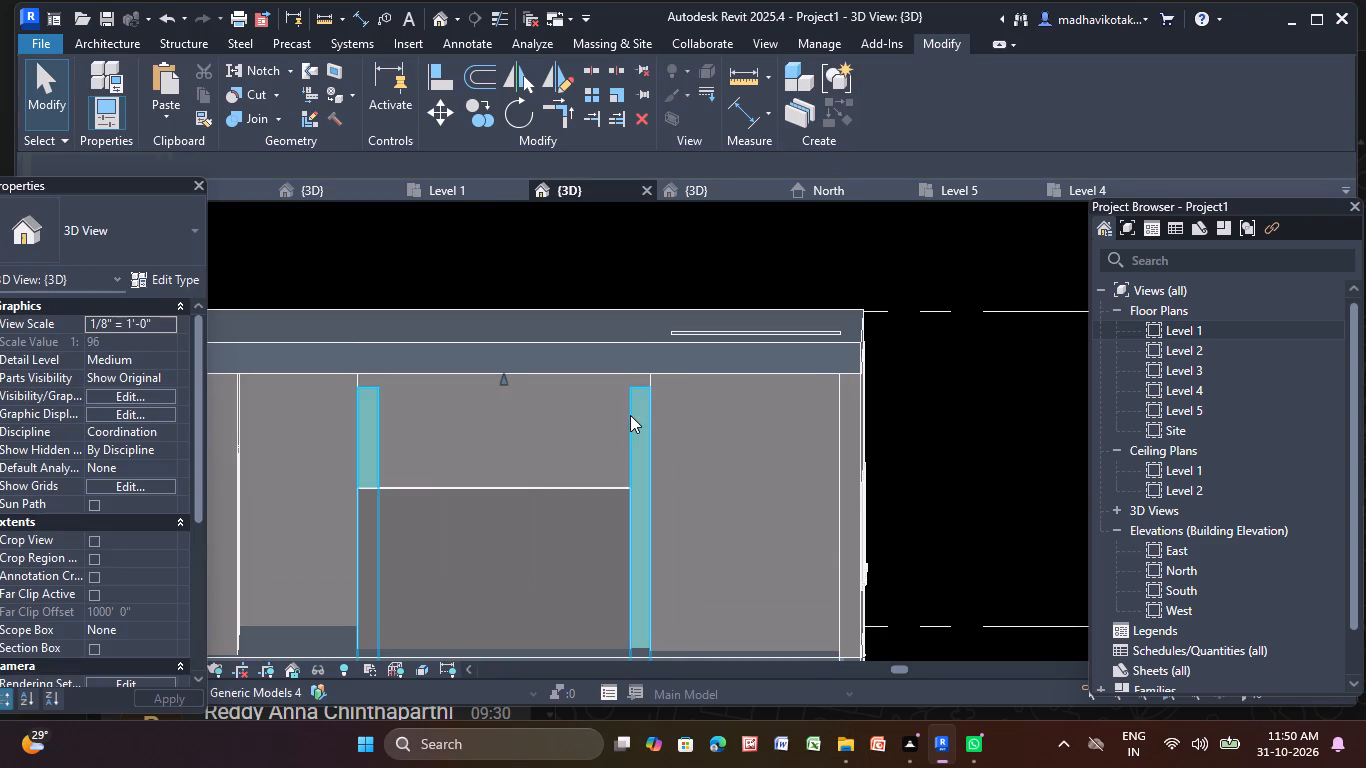
click(505, 375)
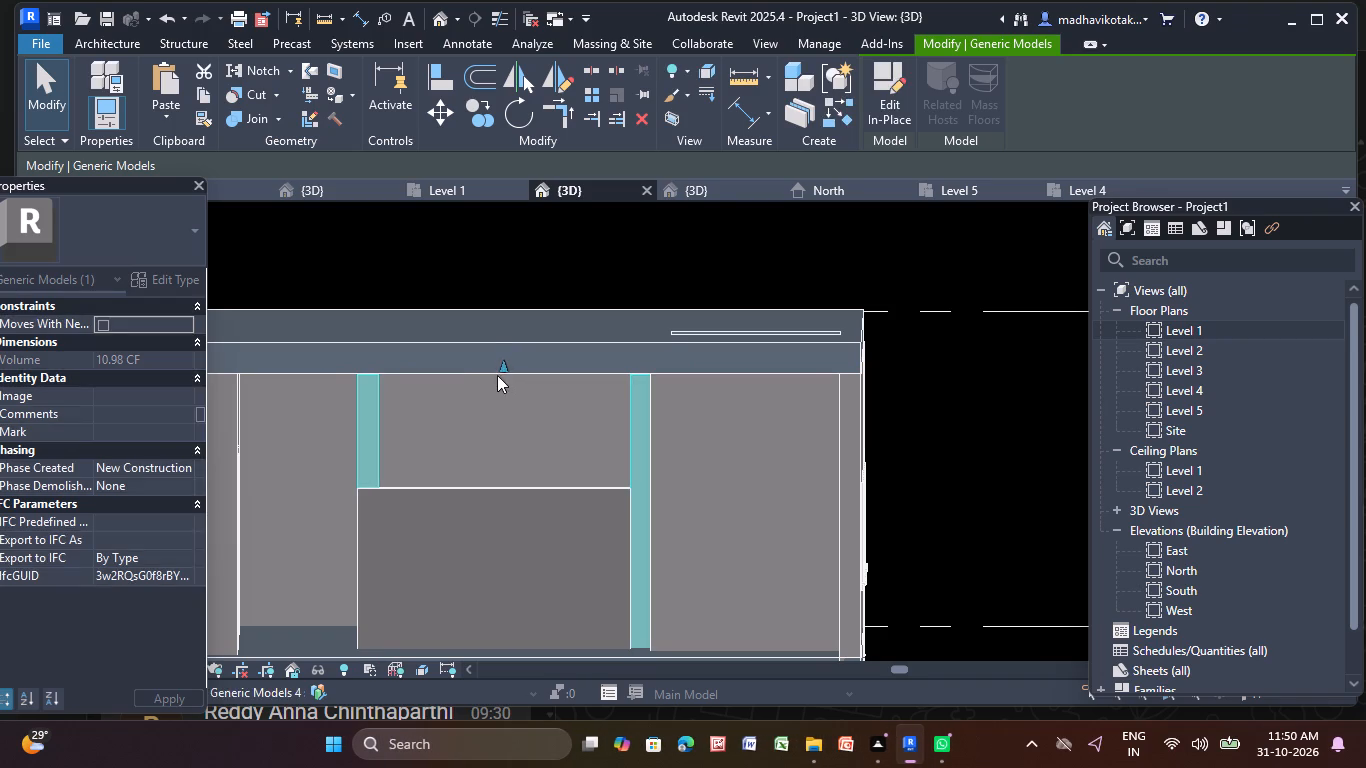
key(Escape)
Raise the window extrusion's top back up to the underside of the roof beam.
scroll(505, 514, down, 4)
middle_drag(504, 520, 506, 458)
click(494, 467)
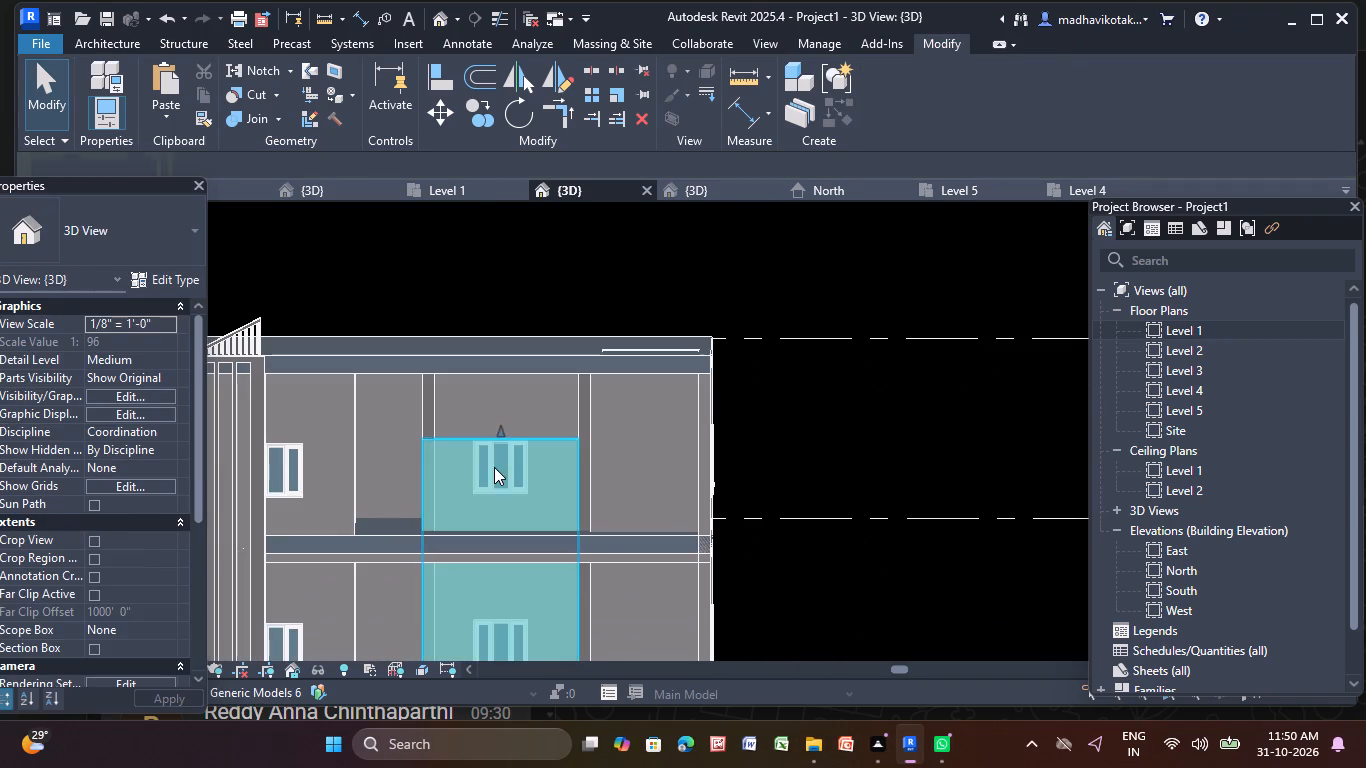
drag(507, 432, 535, 376)
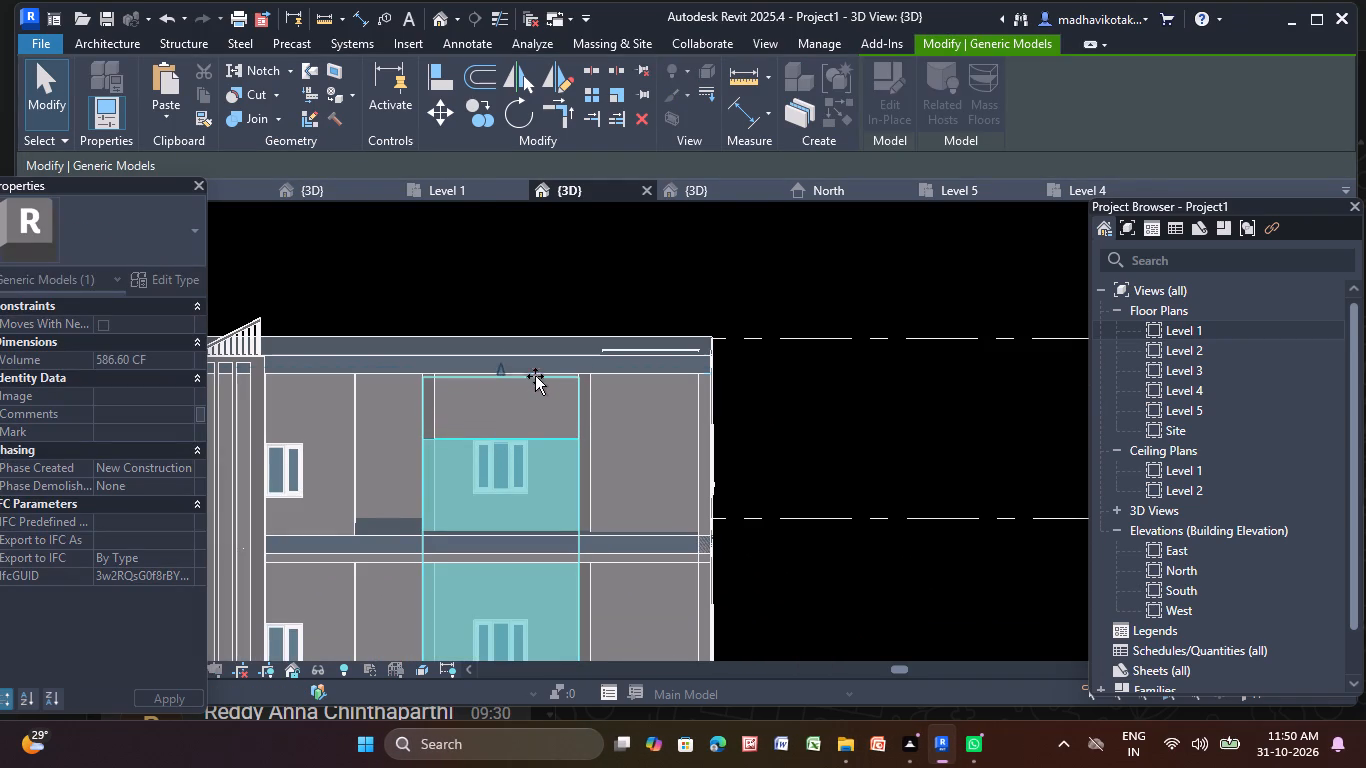
drag(535, 376, 535, 377)
scroll(535, 377, up, 3)
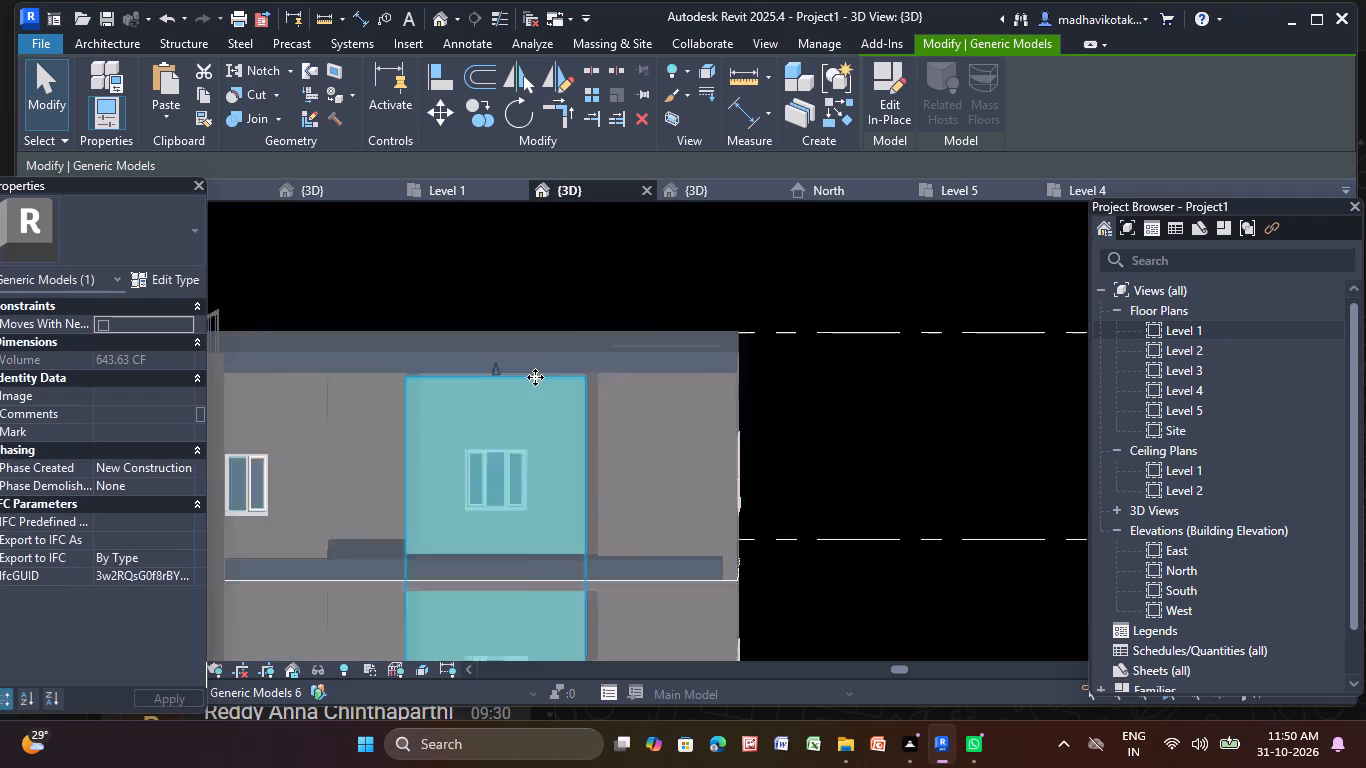
scroll(535, 377, up, 1)
middle_drag(535, 377, 584, 455)
scroll(535, 377, up, 5)
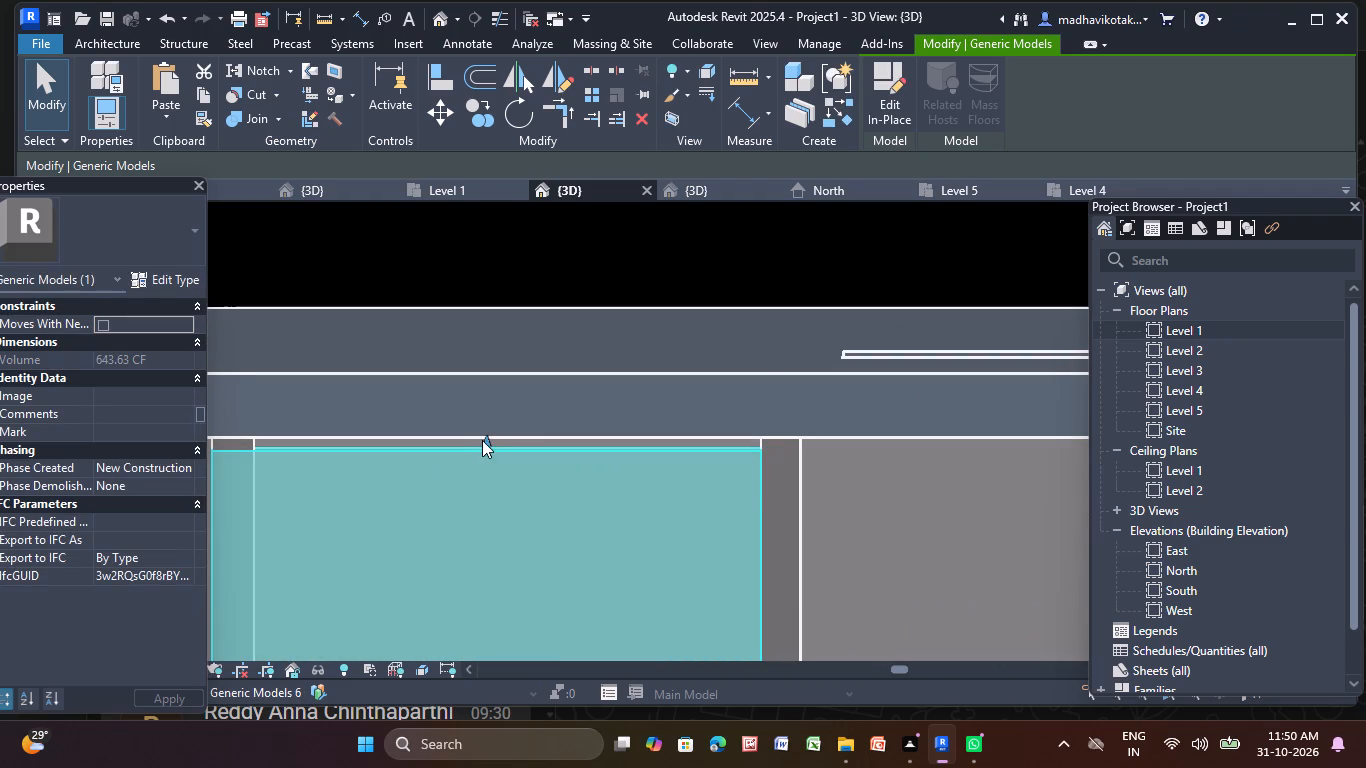
click(487, 440)
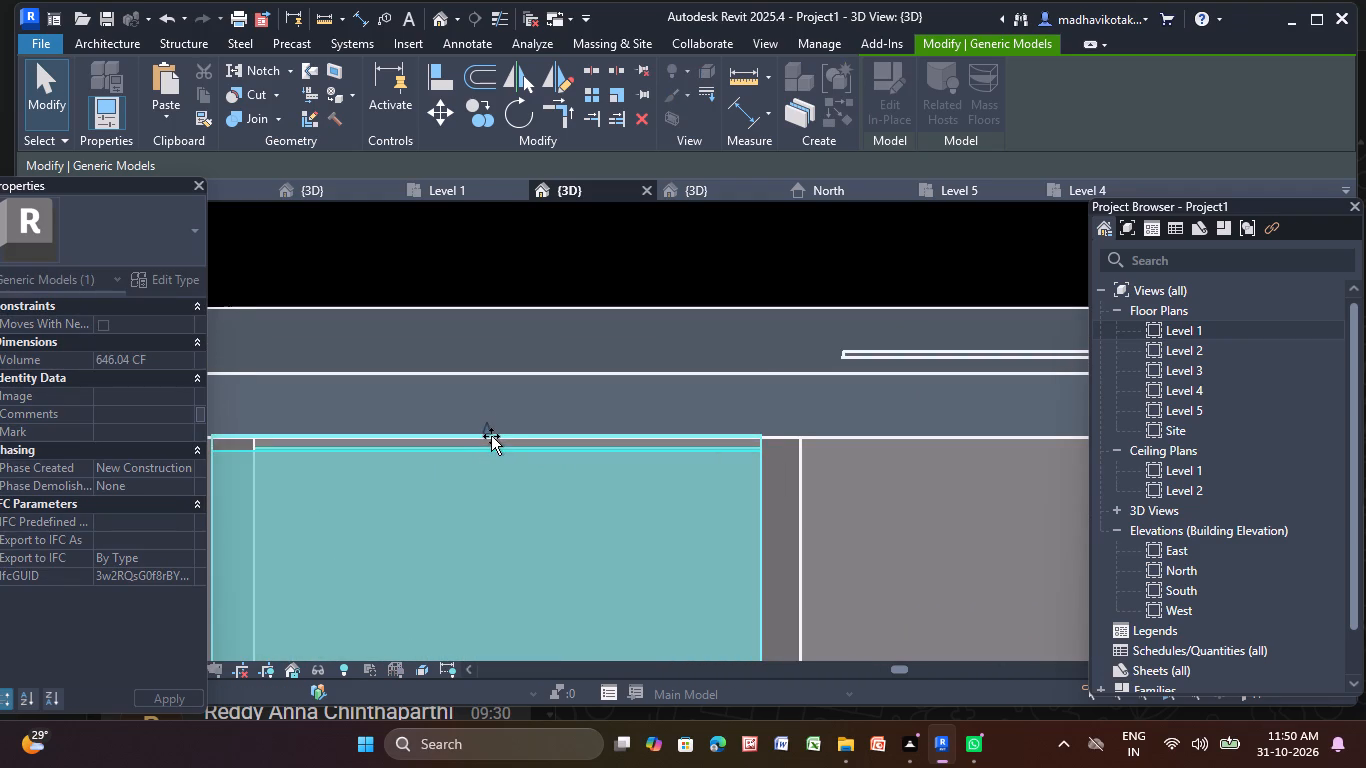
key(Escape)
Narrow the tall extrusion by moving its left side face in to just outside the bedroom windows' left edge.
scroll(494, 439, down, 15)
middle_drag(549, 490, 545, 228)
scroll(546, 448, down, 2)
middle_drag(544, 450, 579, 387)
scroll(525, 461, up, 10)
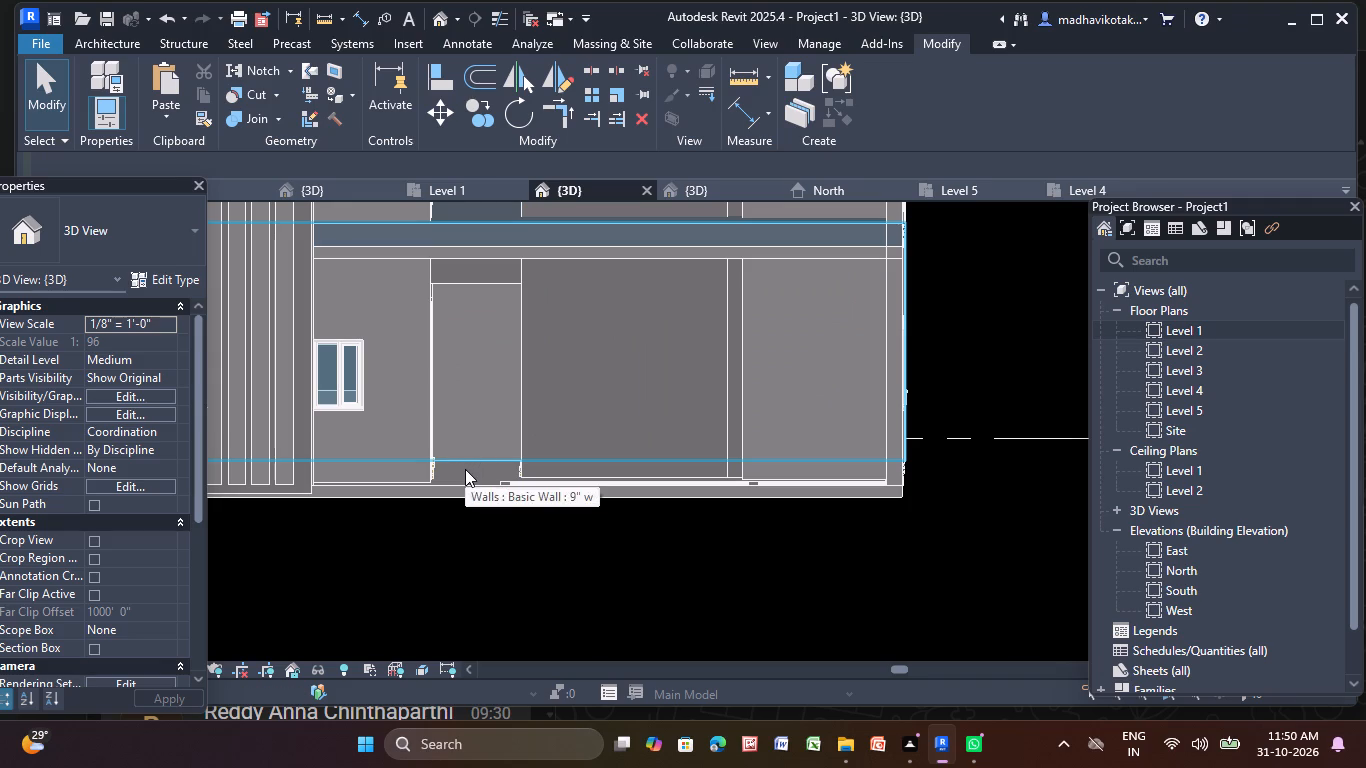
middle_click(554, 438)
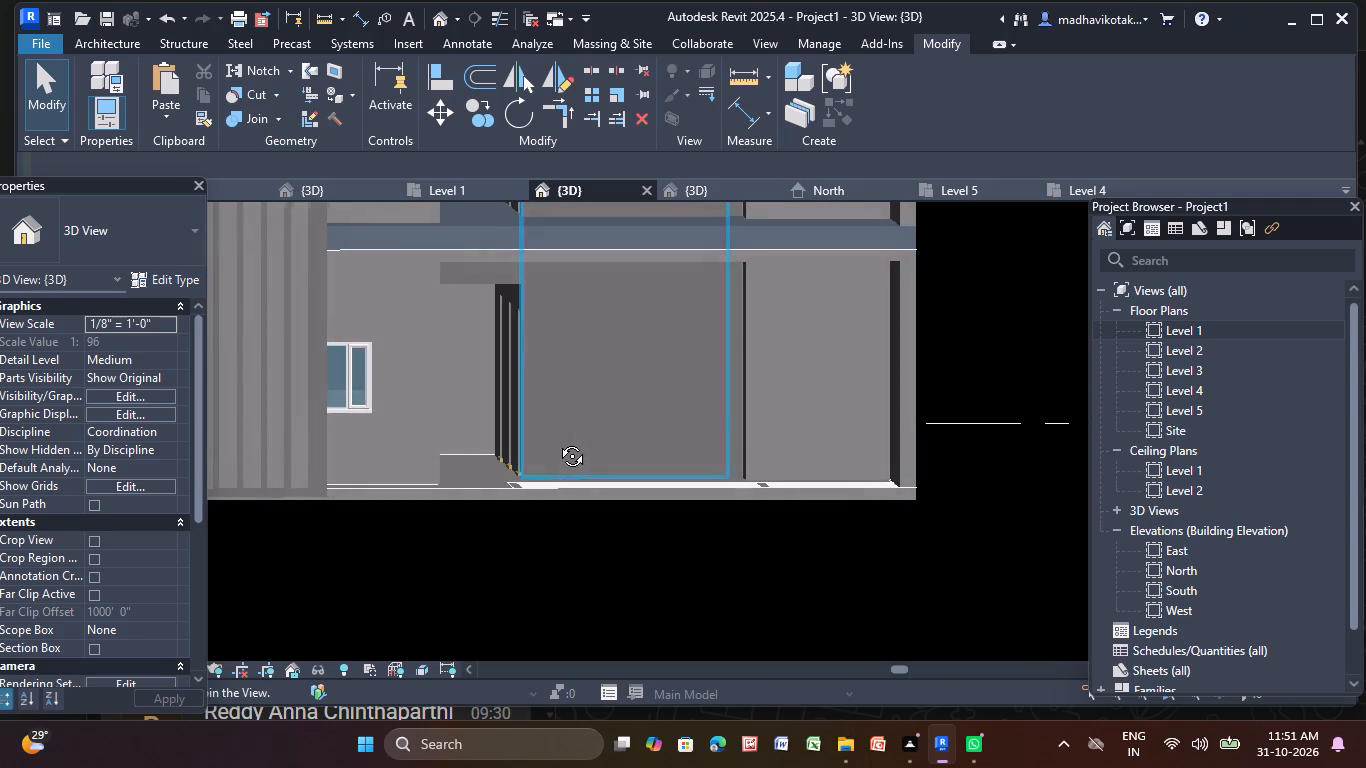
click(596, 399)
middle_drag(596, 399, 499, 453)
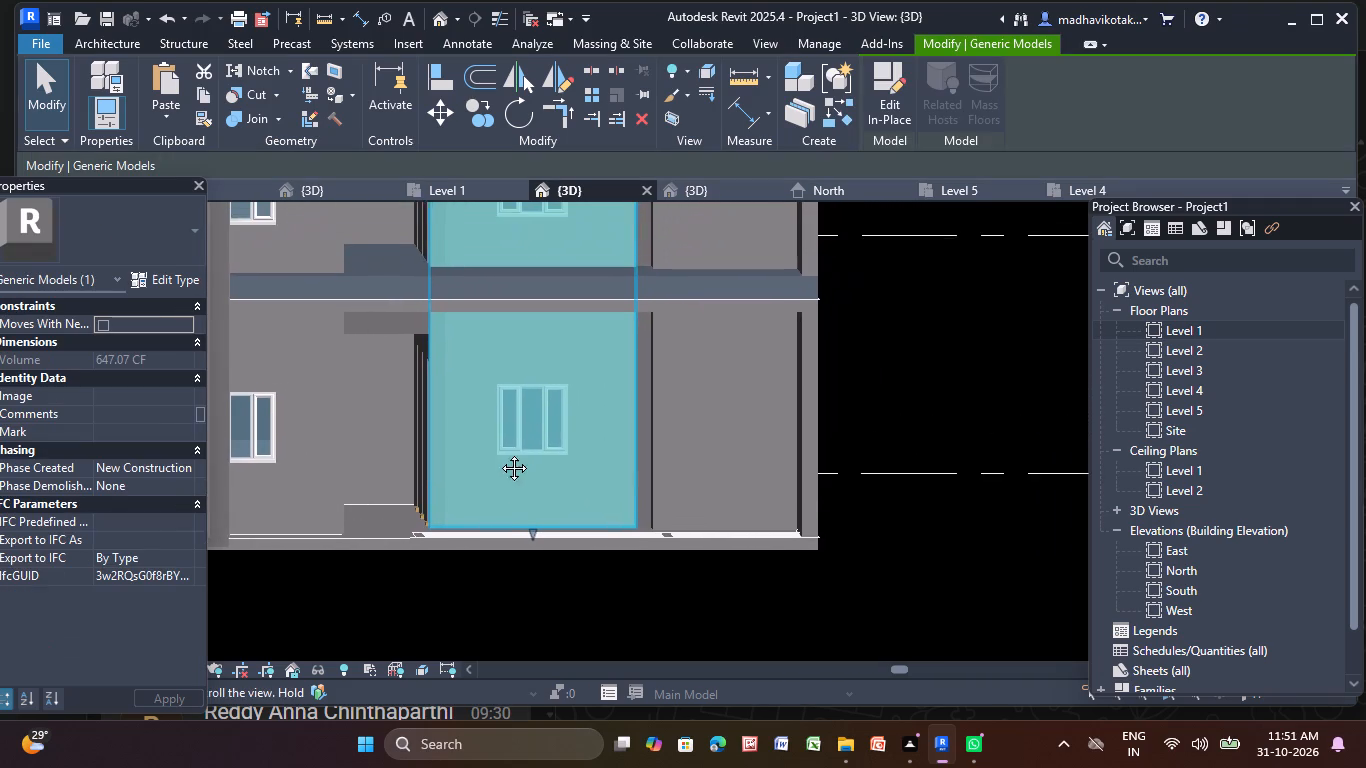
middle_drag(499, 453, 496, 455)
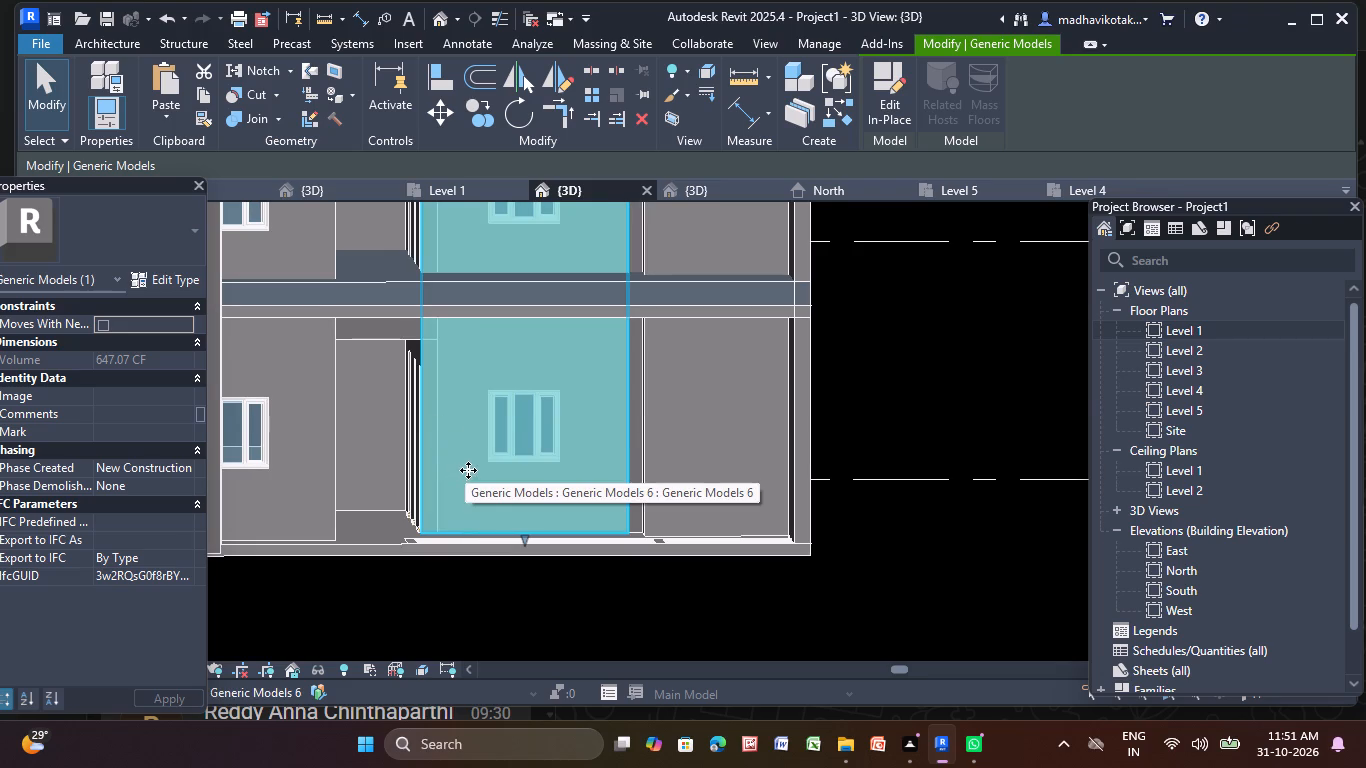
scroll(521, 391, down, 5)
middle_drag(521, 391, 506, 455)
scroll(440, 273, up, 2)
middle_drag(492, 306, 450, 394)
scroll(440, 386, up, 5)
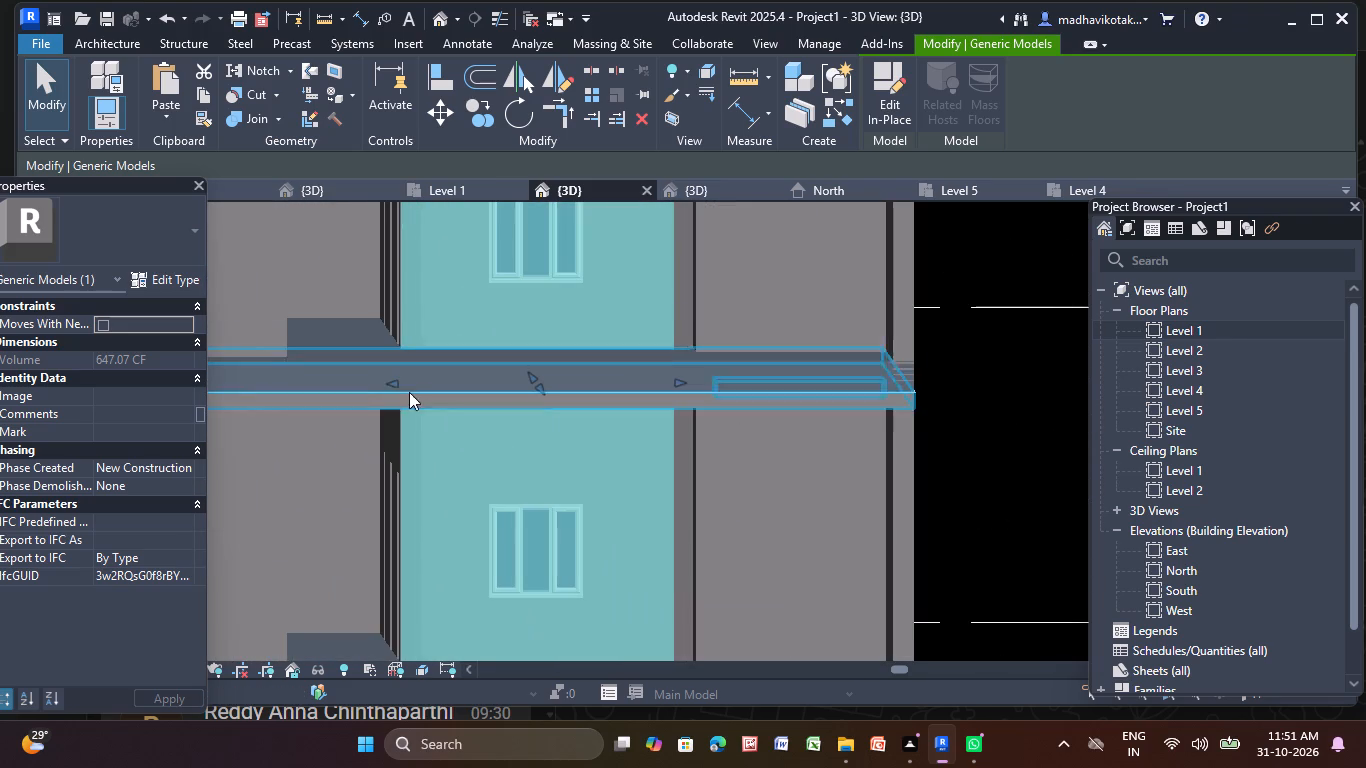
drag(395, 384, 448, 376)
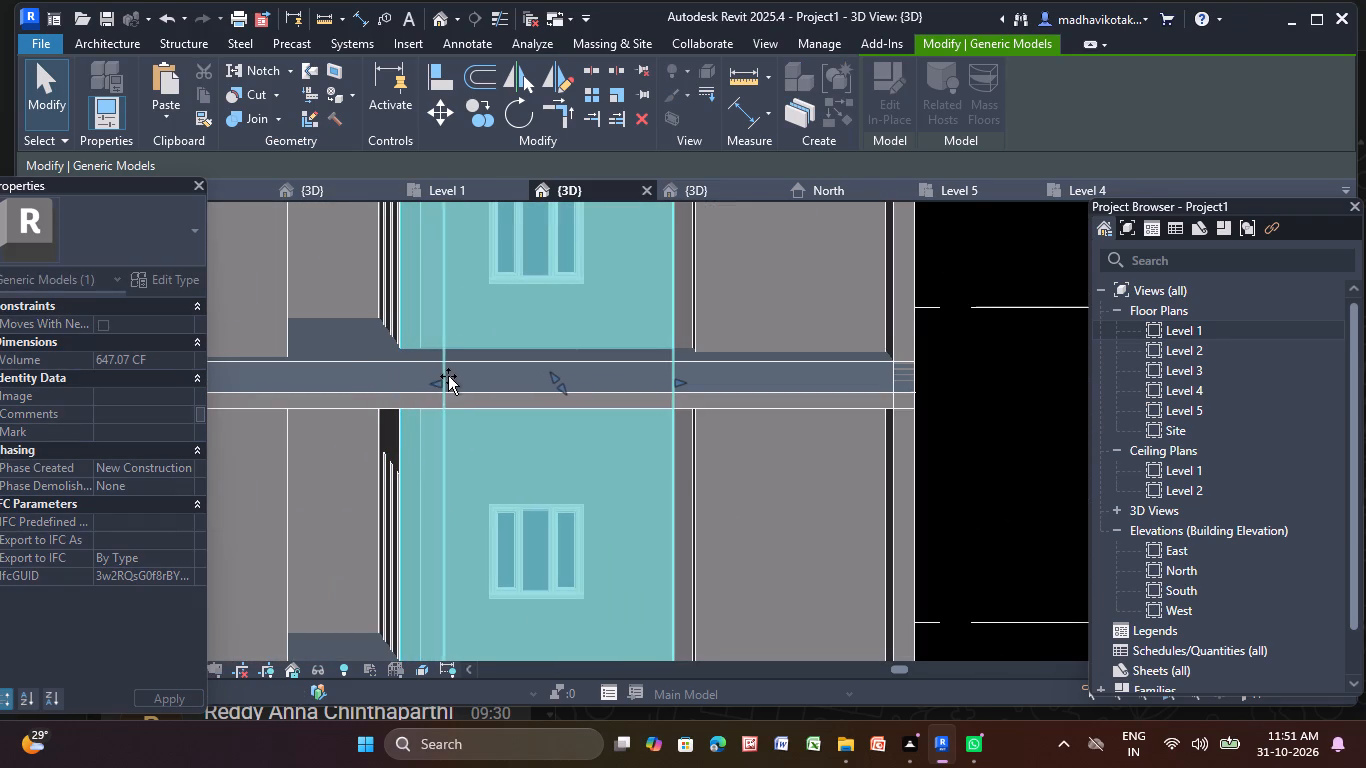
drag(448, 376, 482, 377)
Move the extrusion's right side face in to the bedroom windows' right edge, leaving a window-width vertical band.
scroll(668, 389, up, 2)
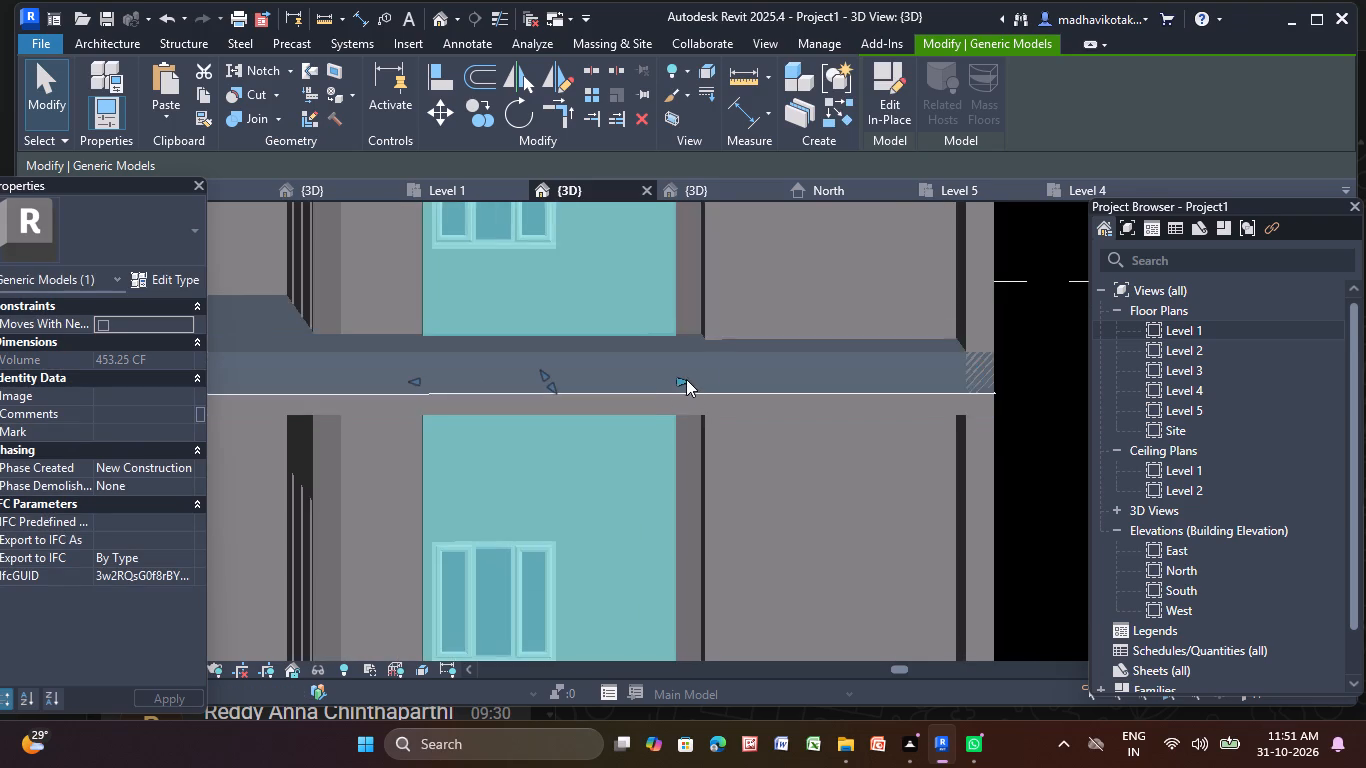
drag(681, 378, 564, 388)
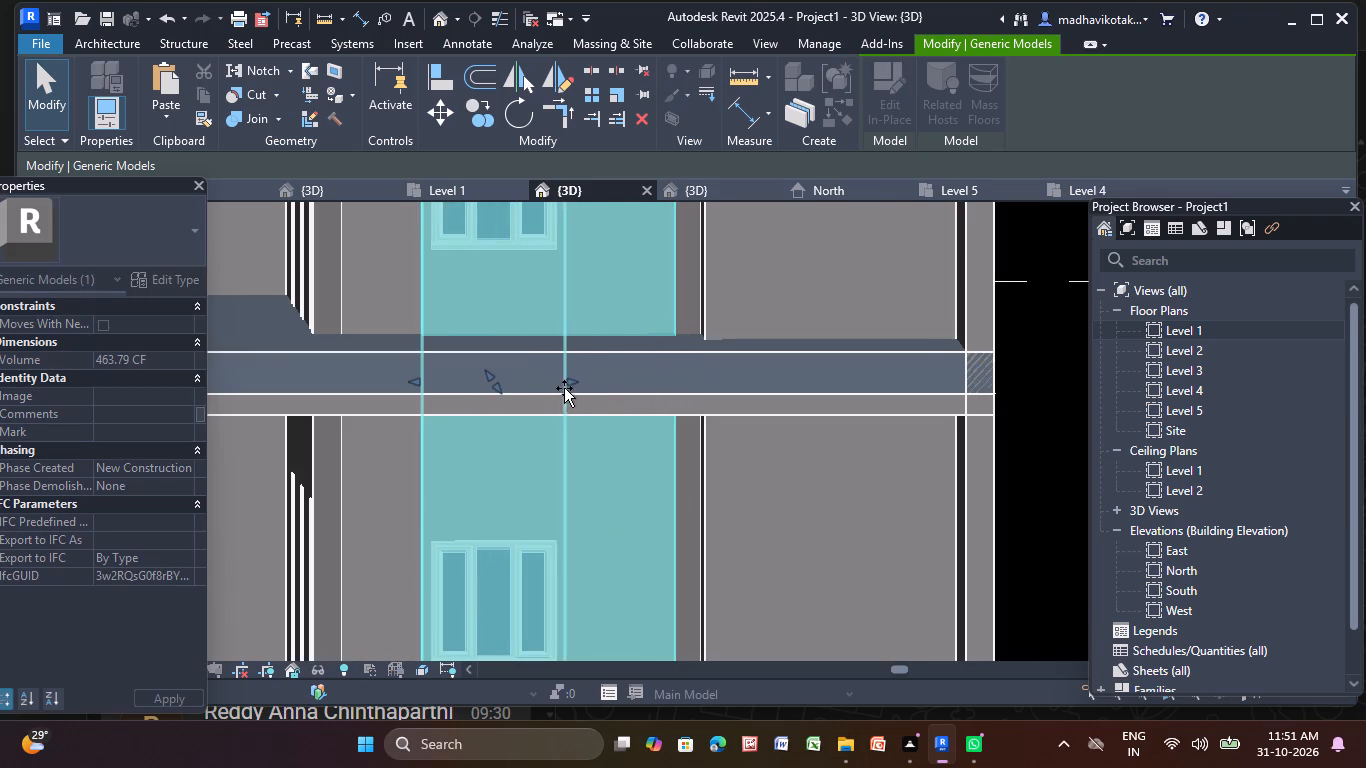
drag(564, 388, 558, 389)
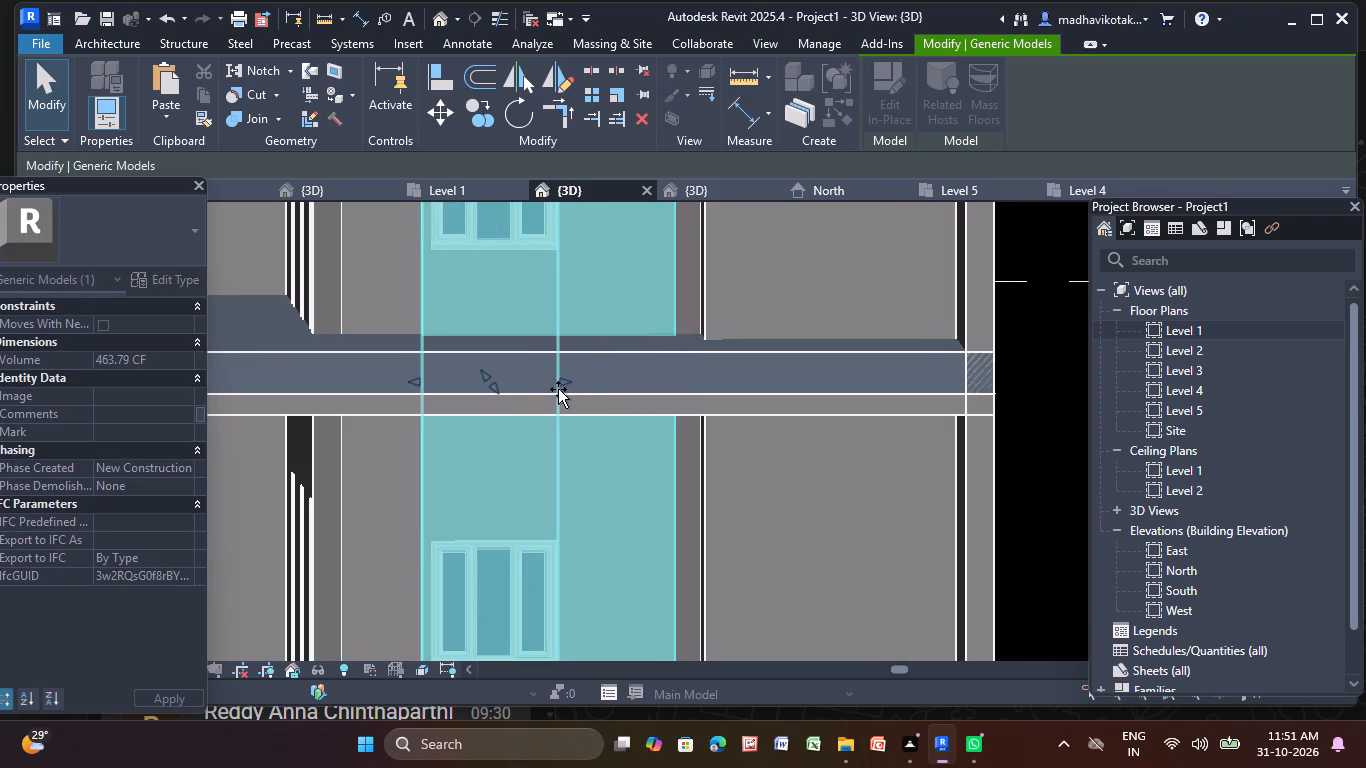
drag(558, 389, 560, 389)
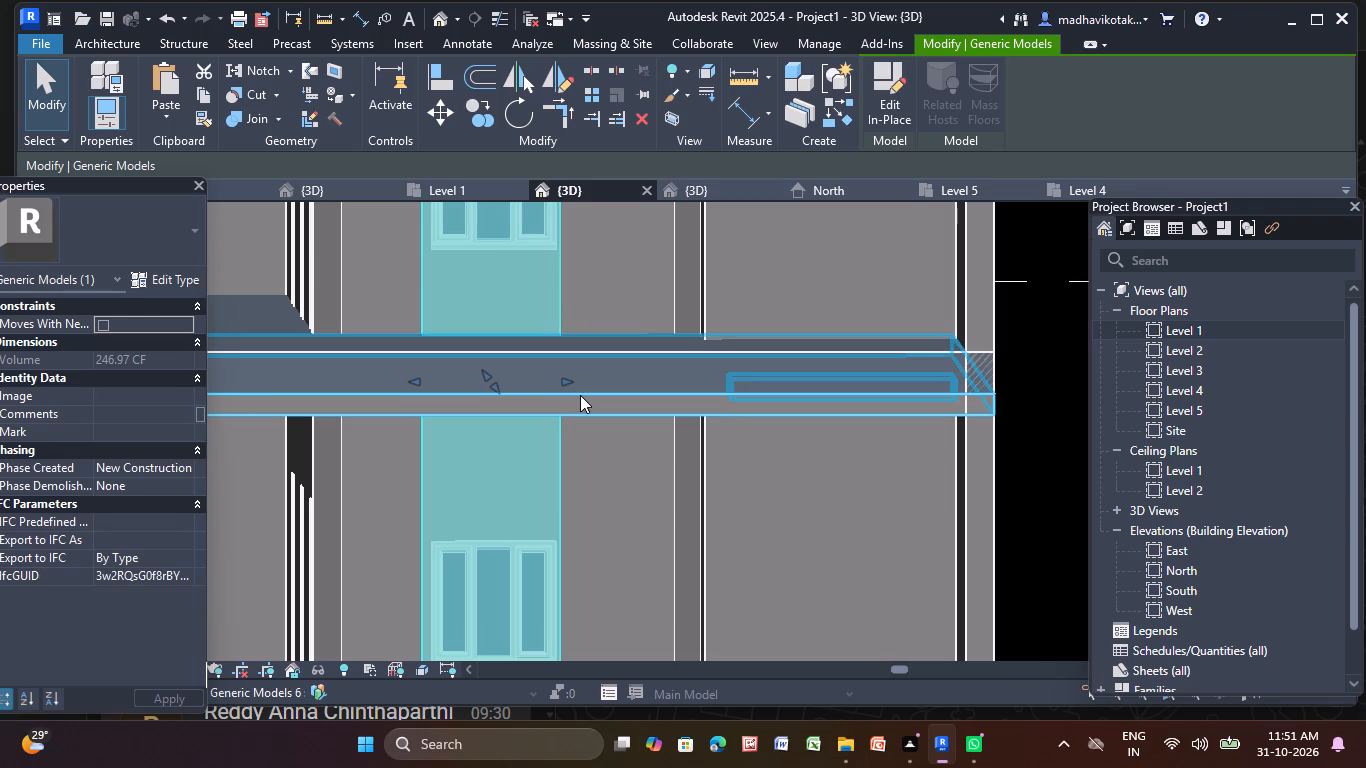
key(Escape)
scroll(593, 422, down, 12)
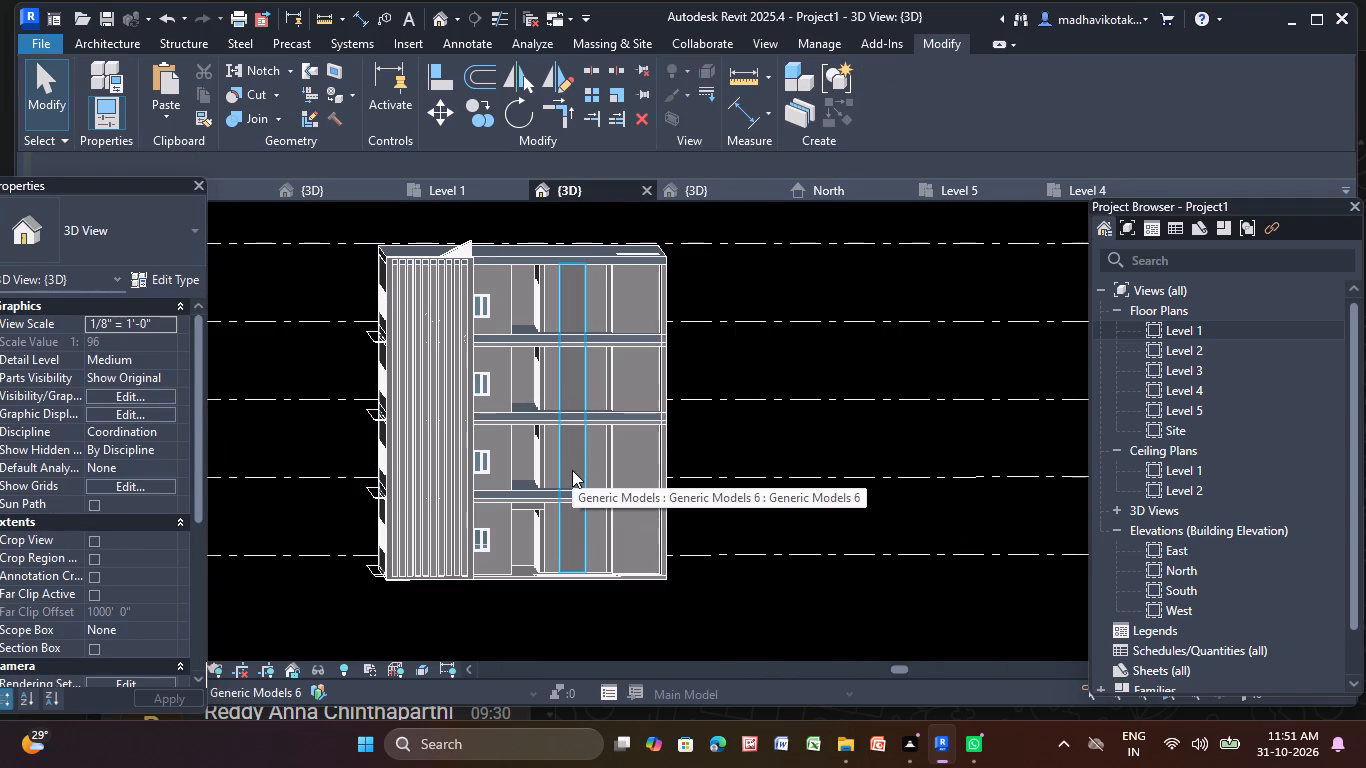
Edit the window-width vertical band in place and start a void extrusion with the band's front face as its work plane.
click(572, 470)
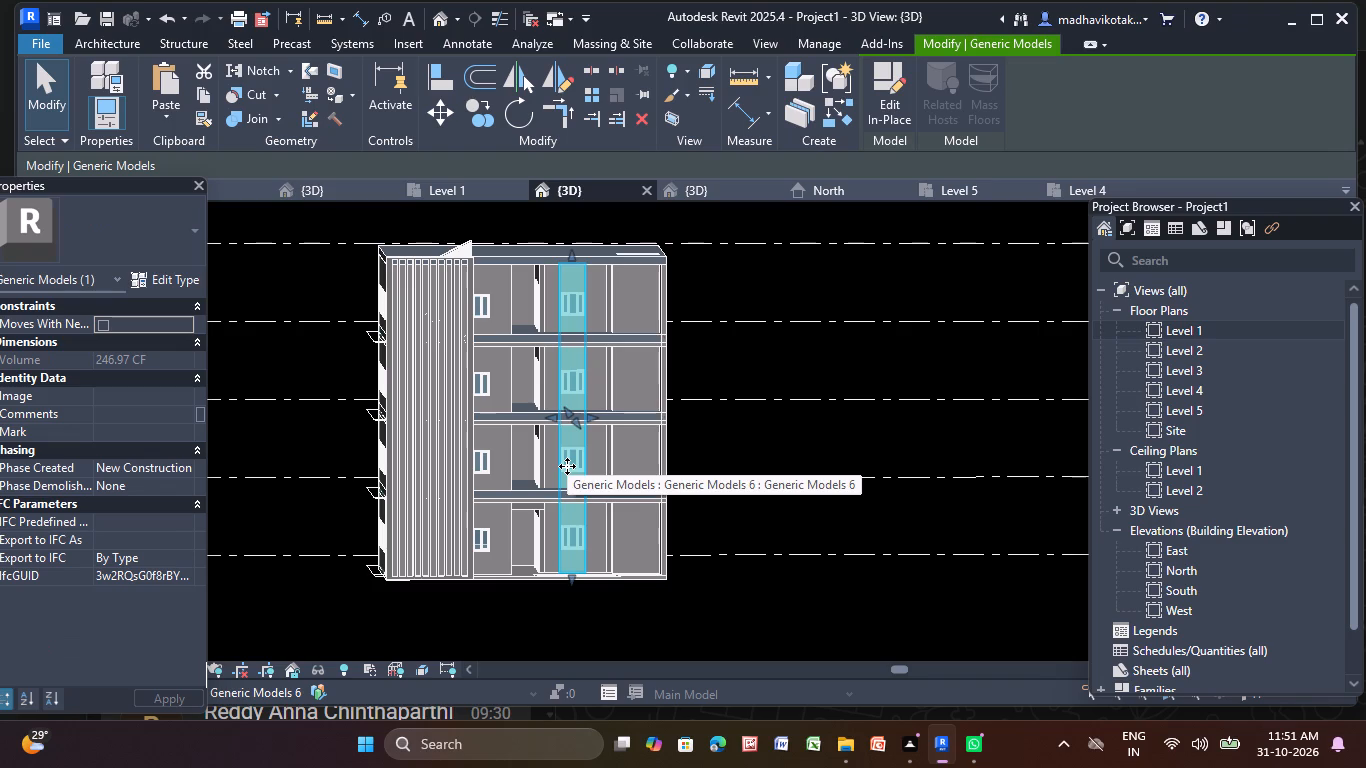
scroll(567, 466, up, 5)
scroll(601, 398, down, 3)
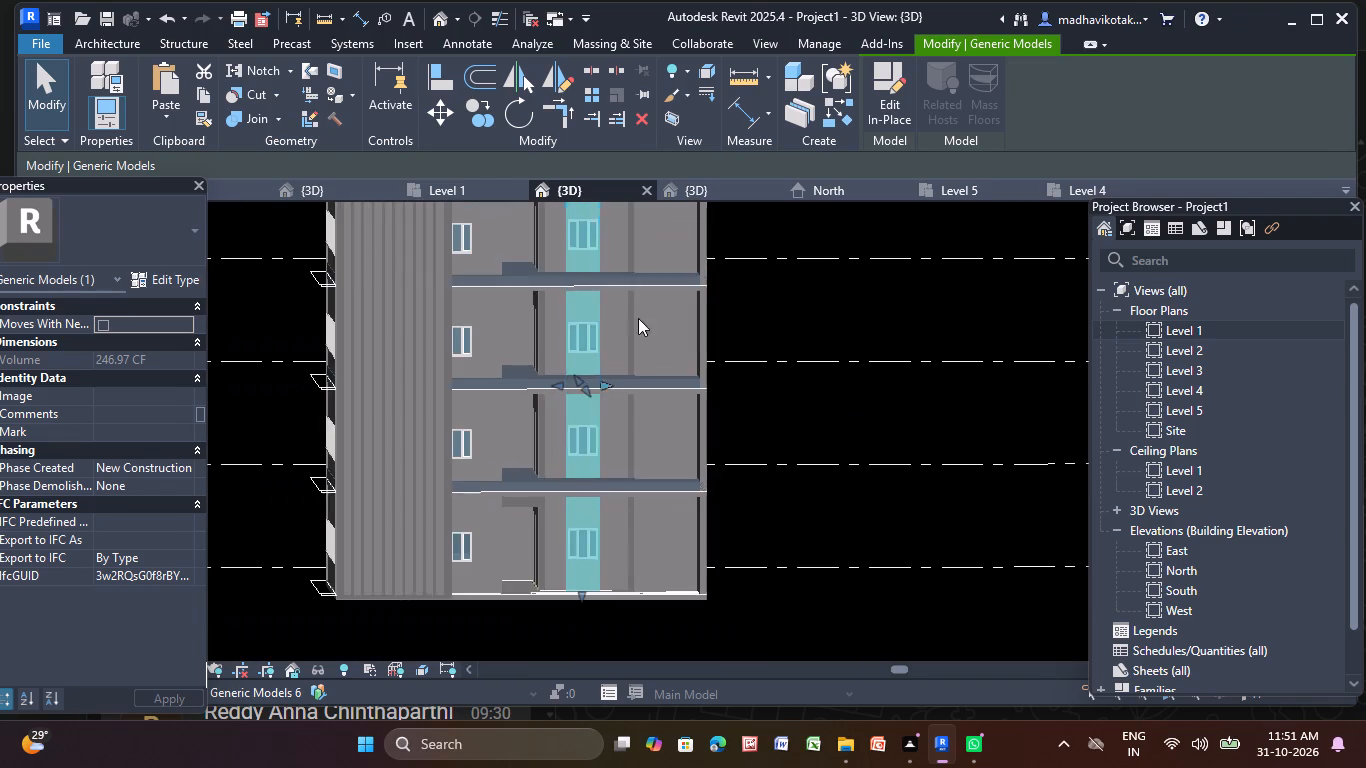
click(888, 87)
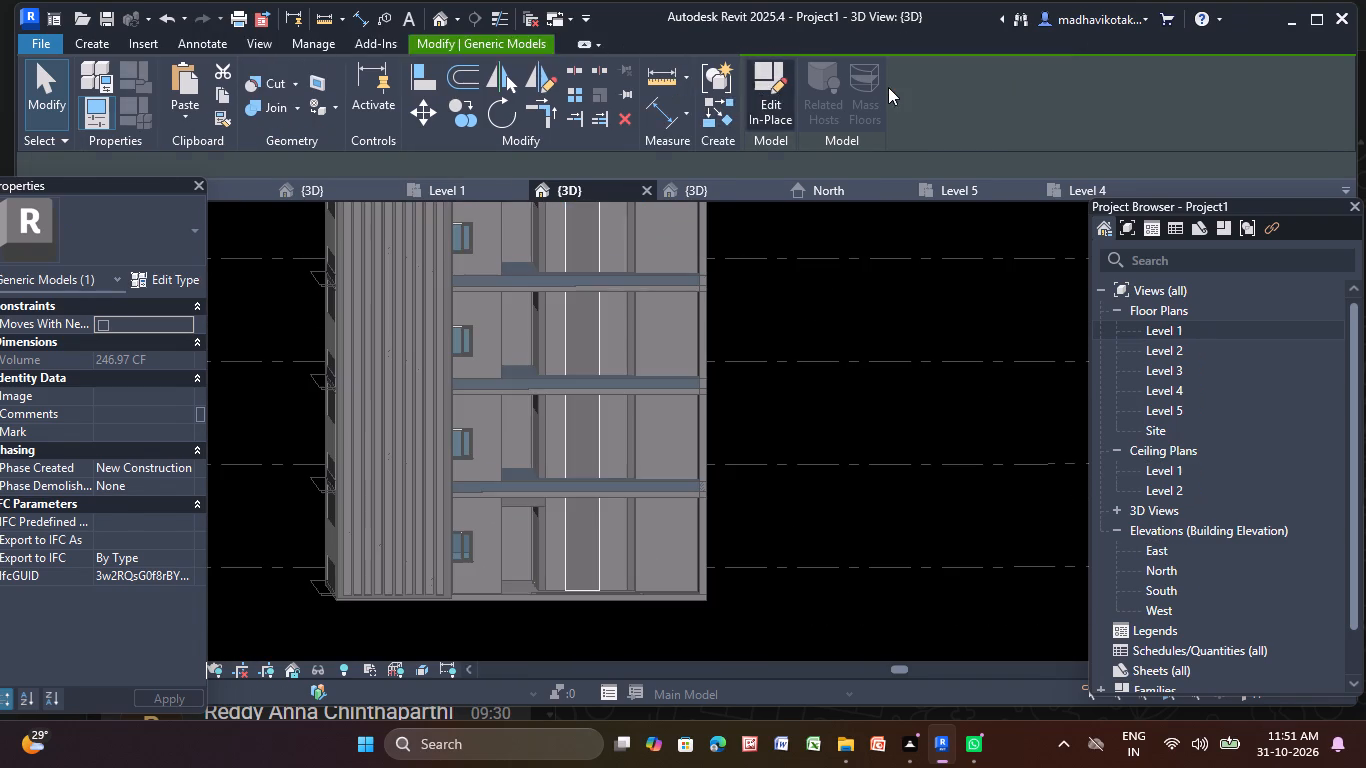
click(90, 44)
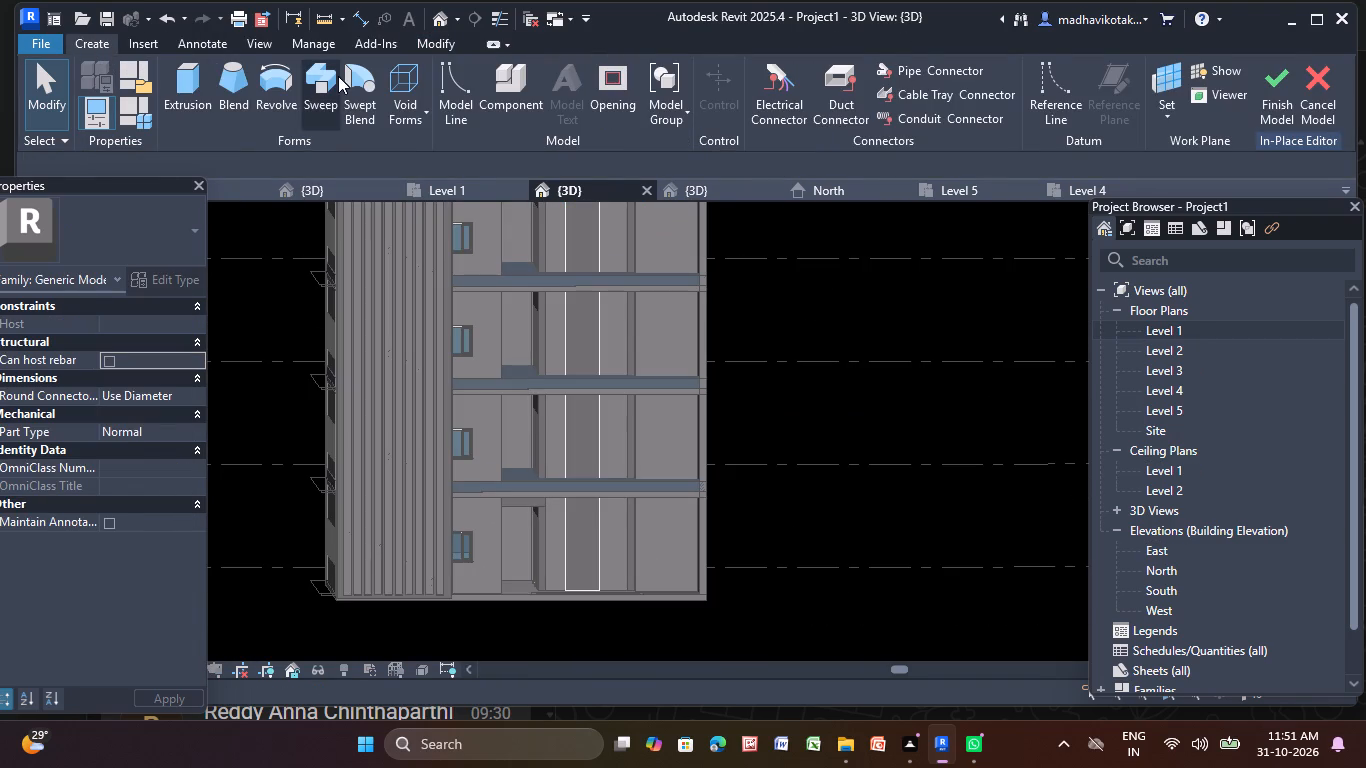
click(404, 78)
click(480, 155)
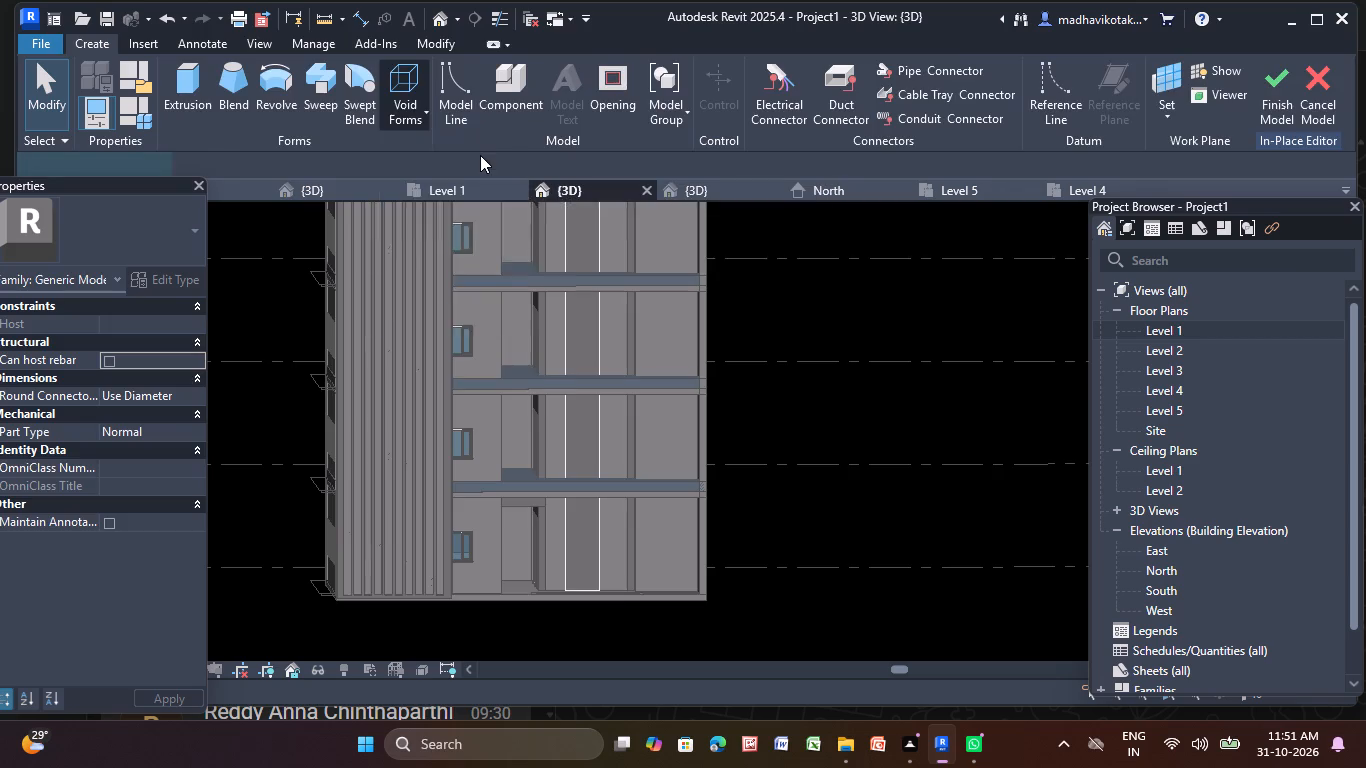
click(942, 116)
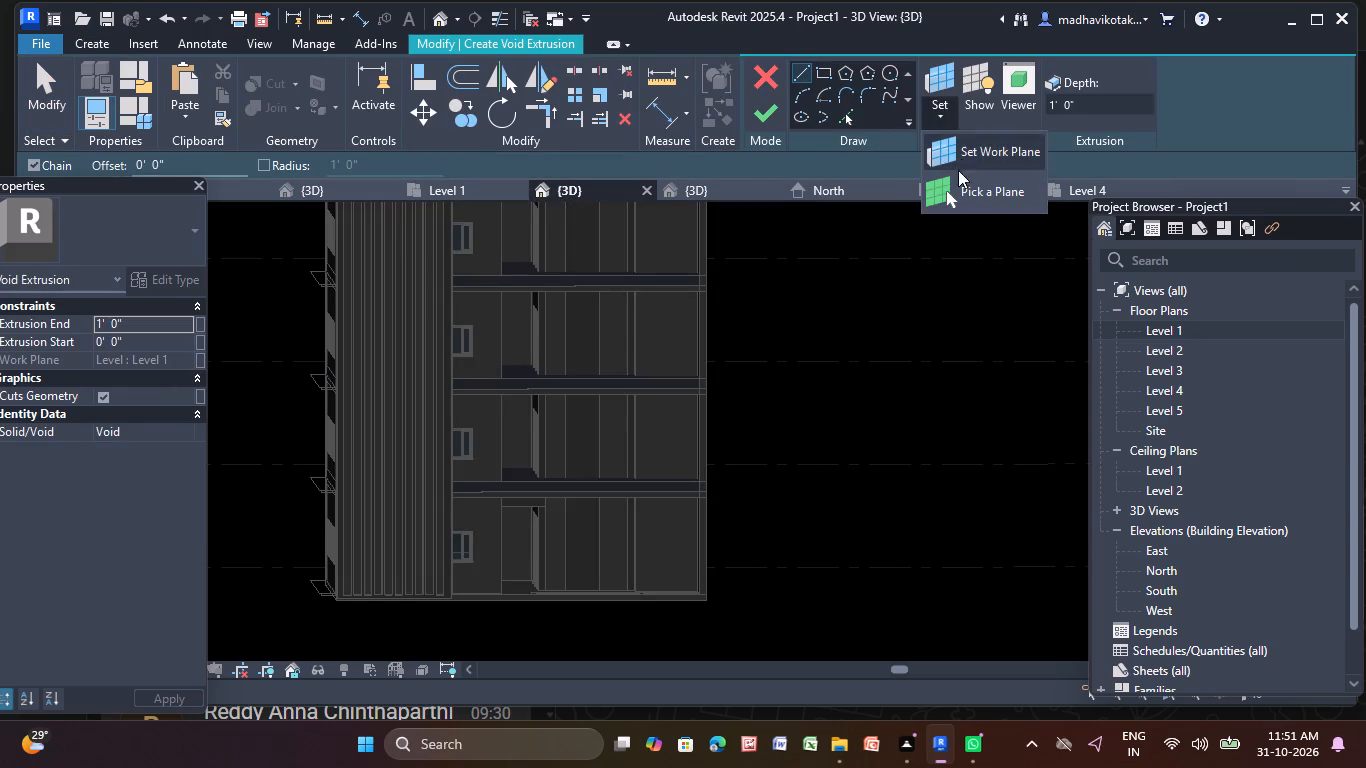
click(970, 189)
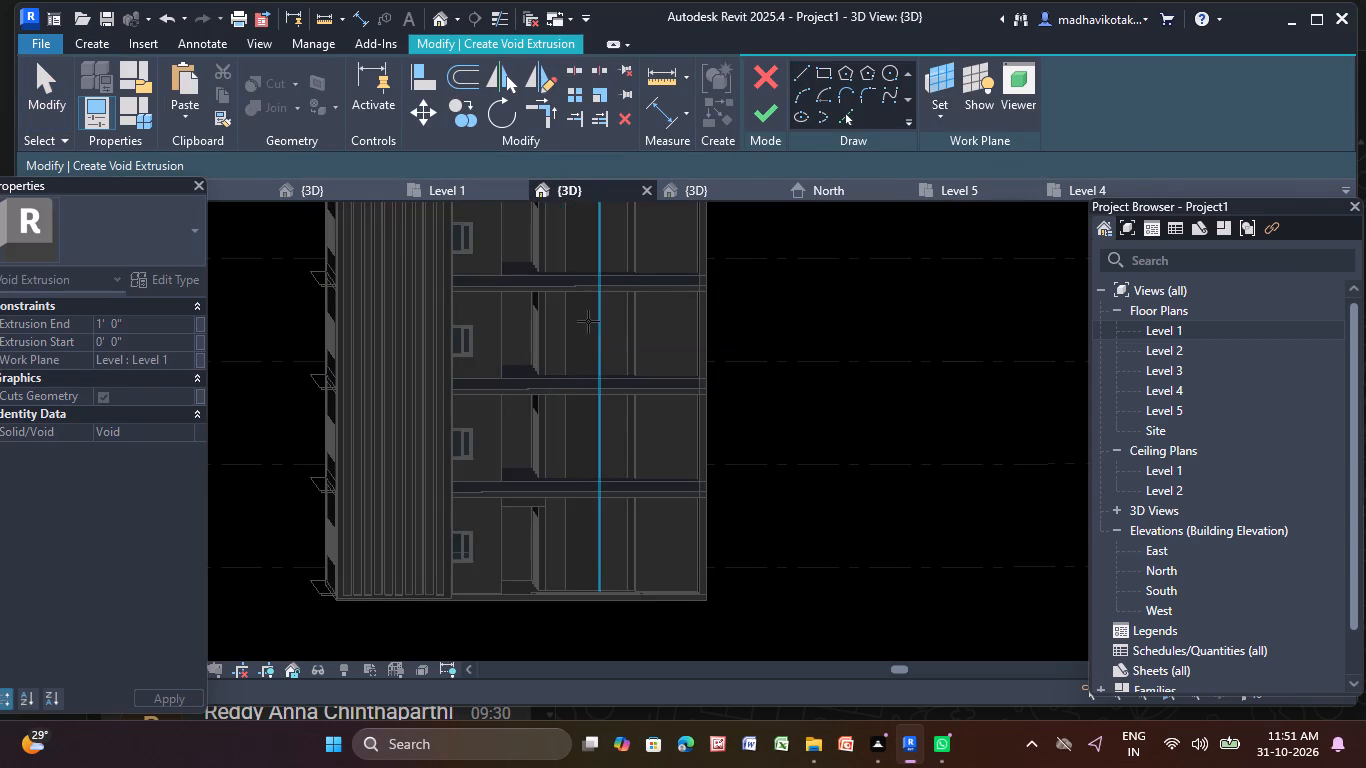
click(585, 323)
Sketch a rectangle about 1'-9" wide and 6'-9" tall on the band at the top floor for the void.
middle_drag(585, 323, 553, 478)
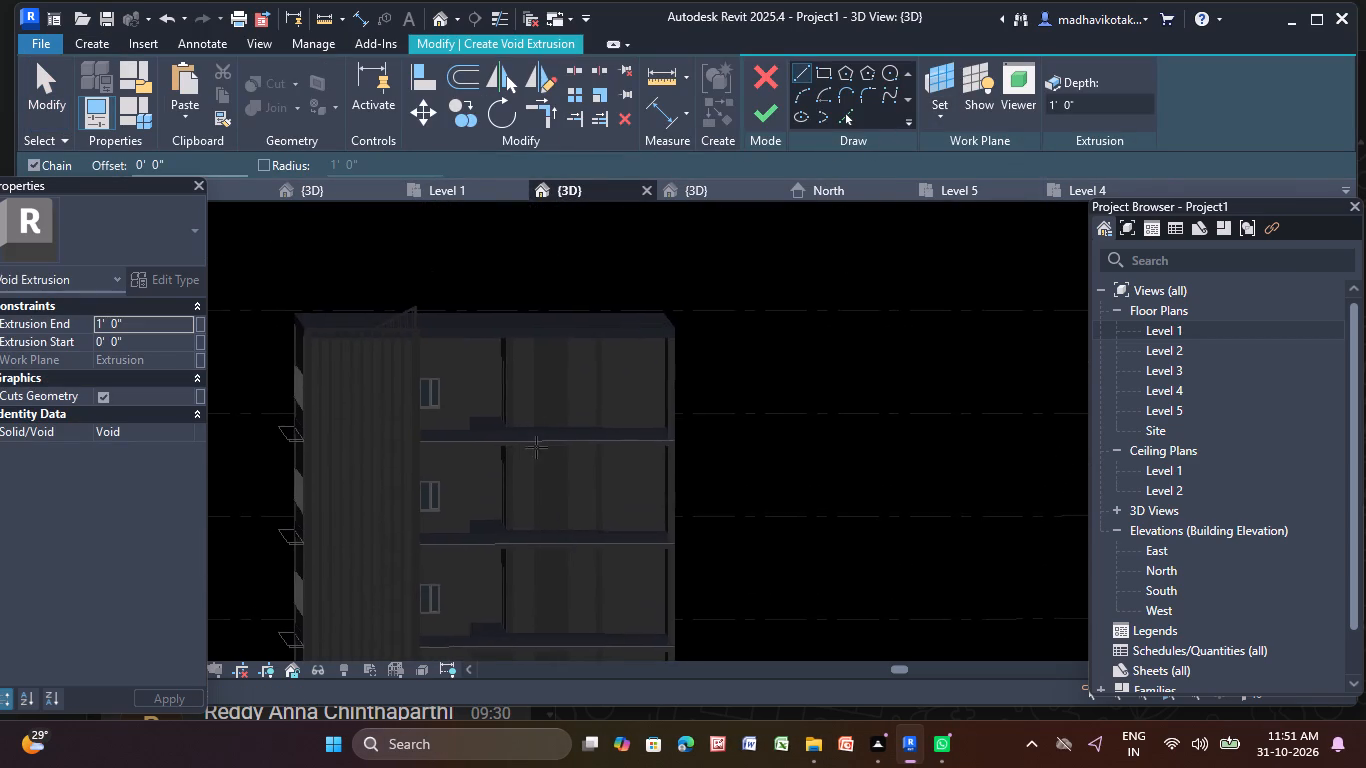
scroll(520, 401, up, 5)
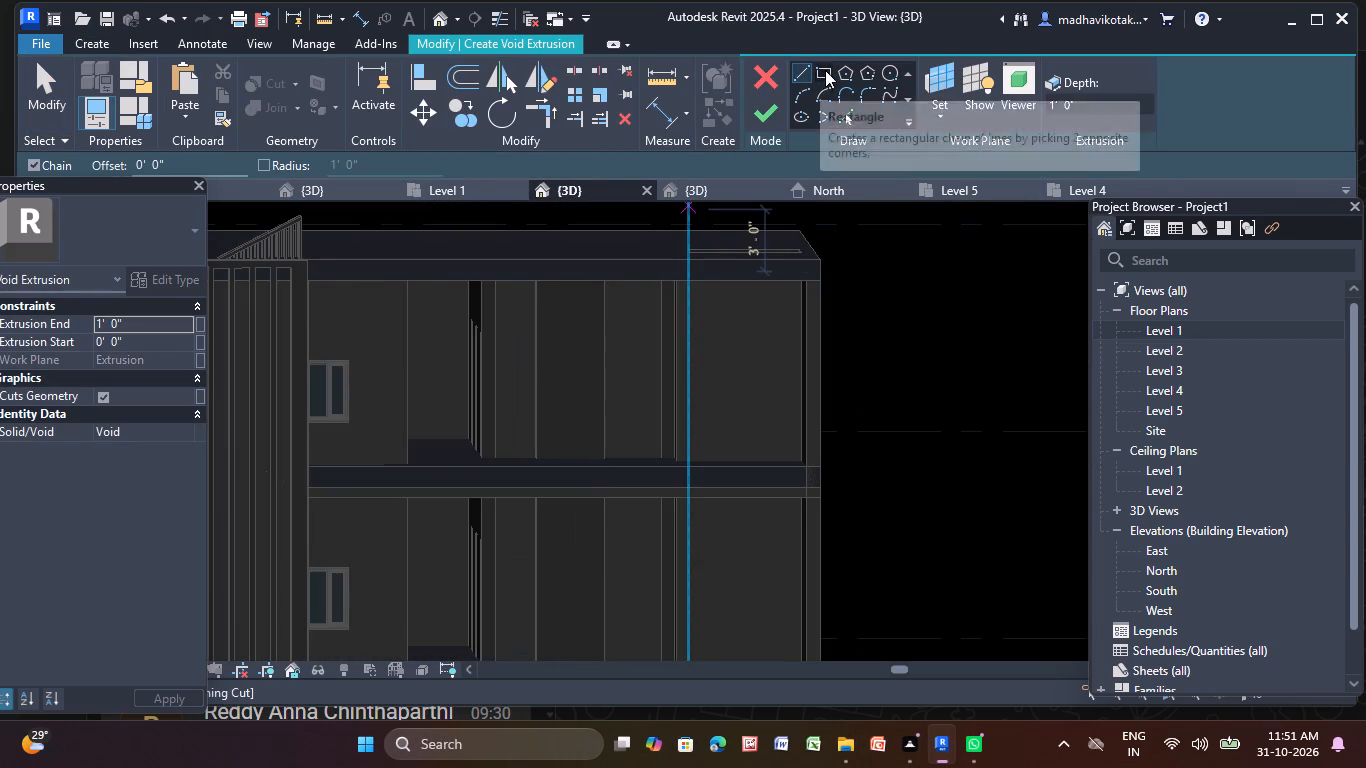
click(826, 70)
scroll(577, 323, up, 4)
middle_drag(541, 322, 508, 362)
scroll(504, 362, up, 1)
click(502, 334)
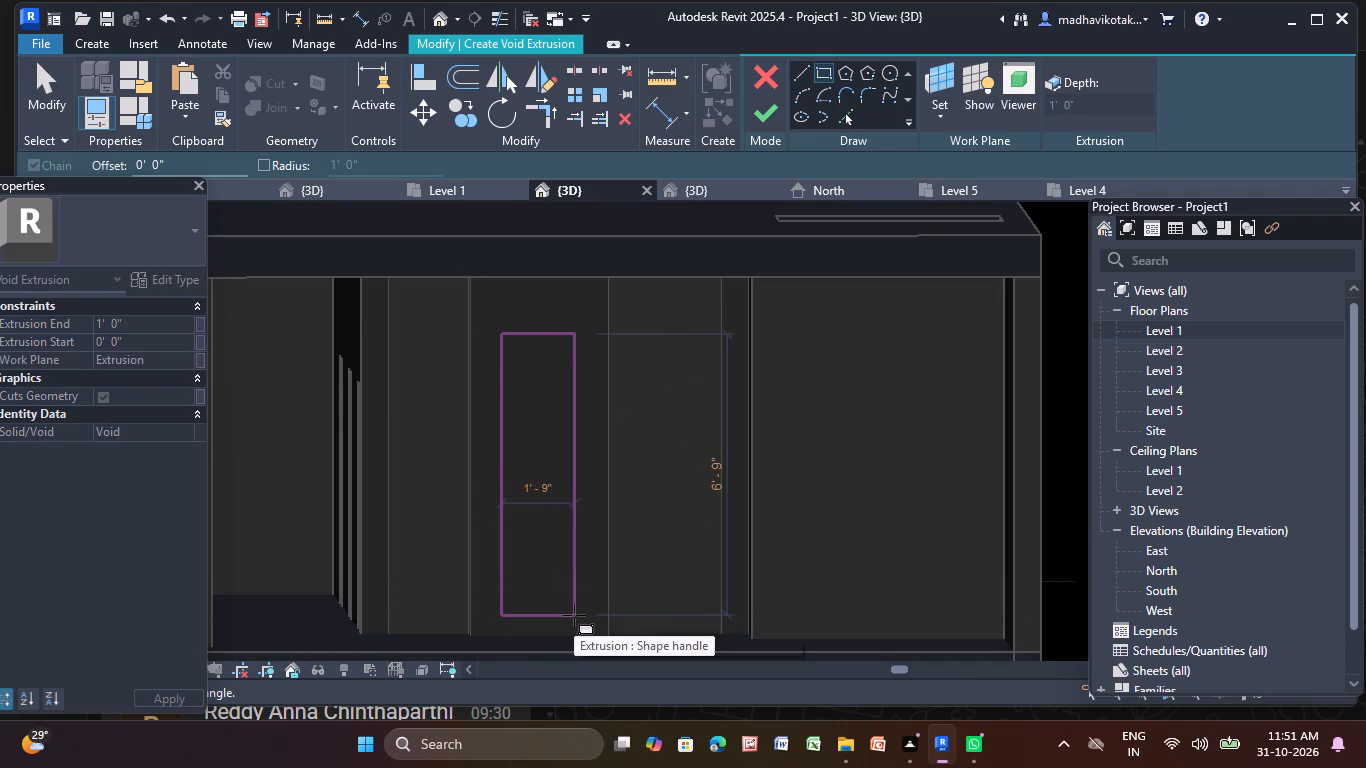
click(574, 615)
Sketch a second void rectangle about 2'-1" wide and 6'-8" tall on the band, one floor below the top.
scroll(574, 615, down, 1)
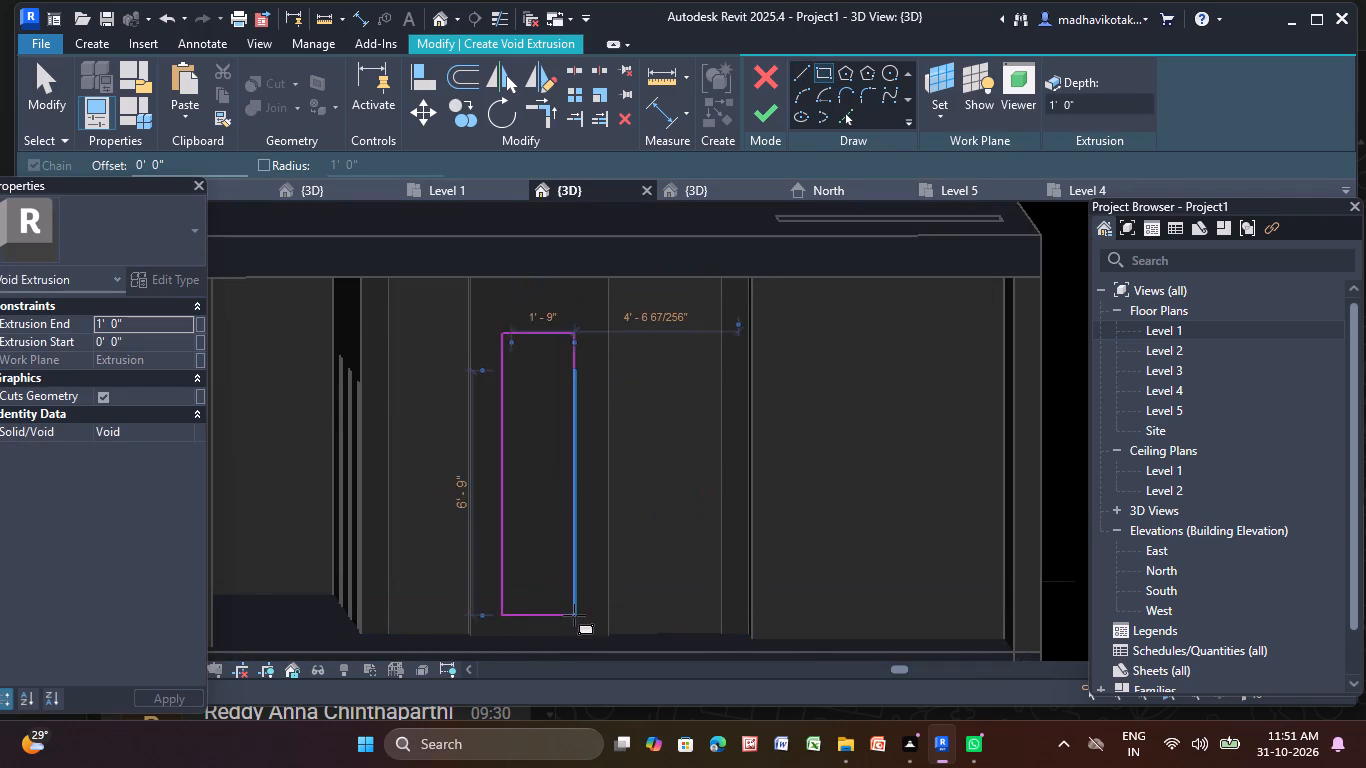
middle_drag(574, 615, 536, 531)
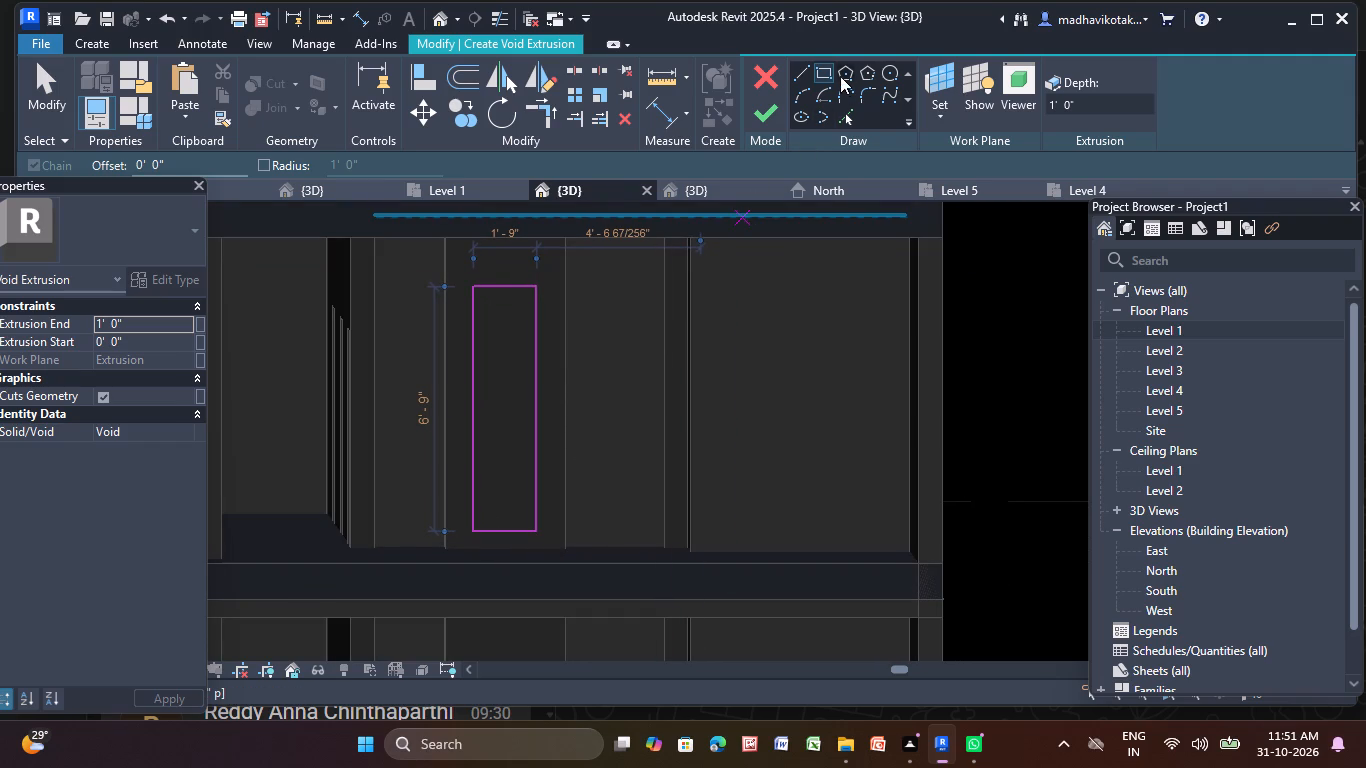
click(824, 73)
scroll(698, 369, down, 2)
middle_drag(673, 403, 606, 229)
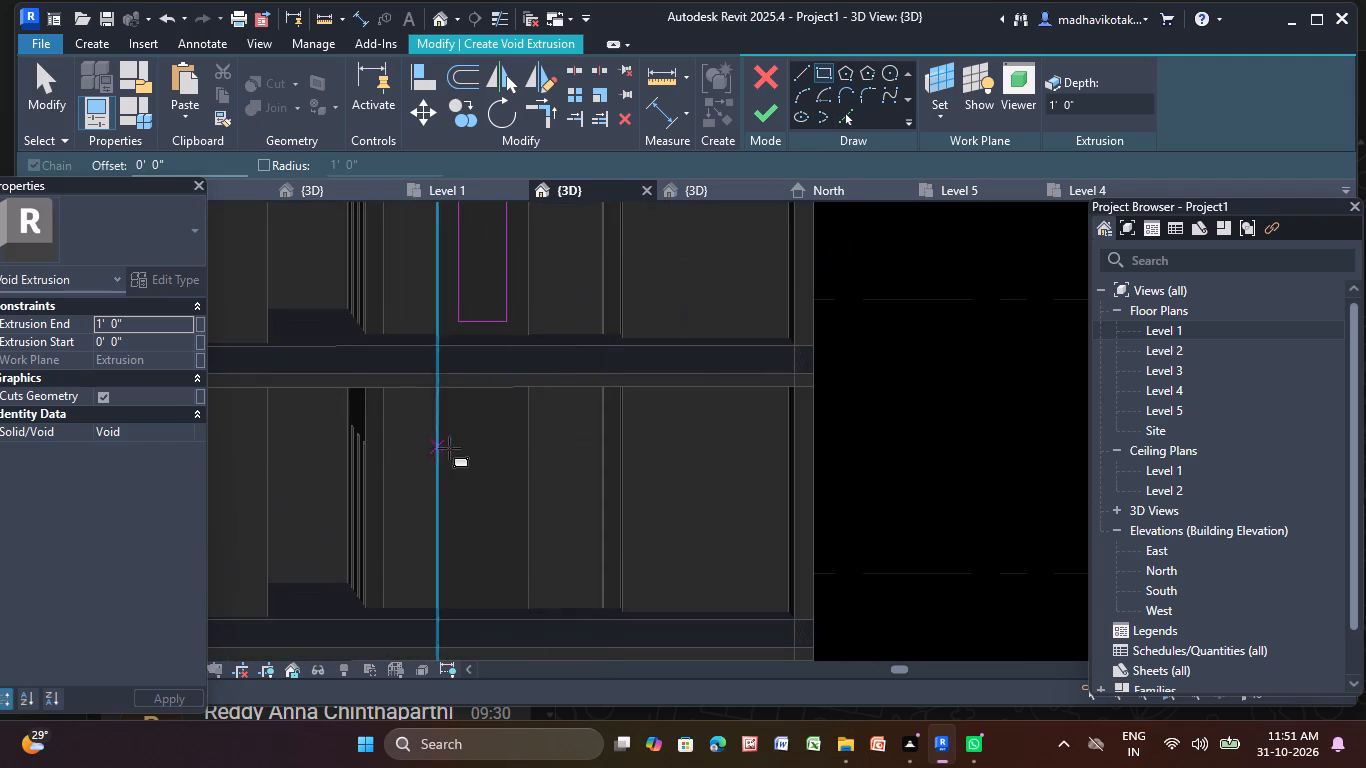
scroll(495, 431, up, 3)
click(442, 411)
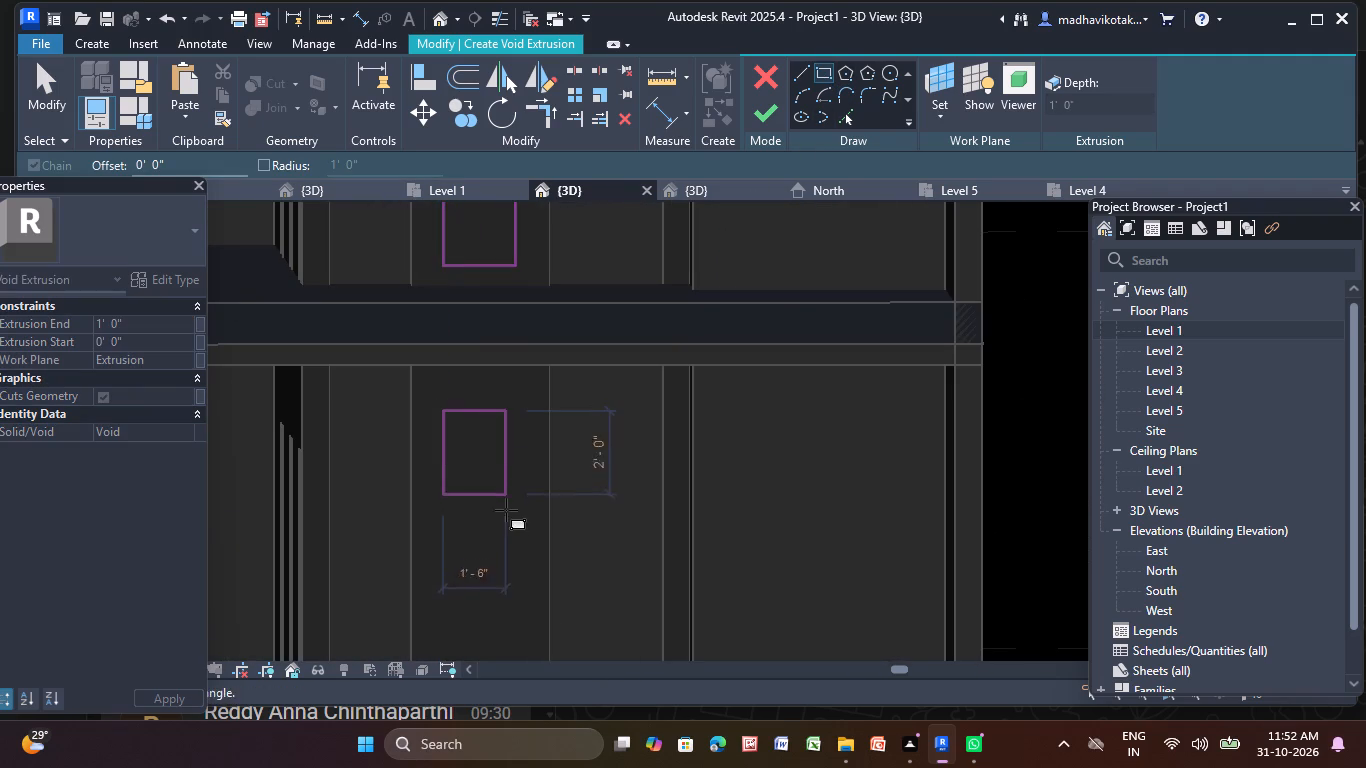
middle_drag(509, 520, 496, 431)
click(518, 599)
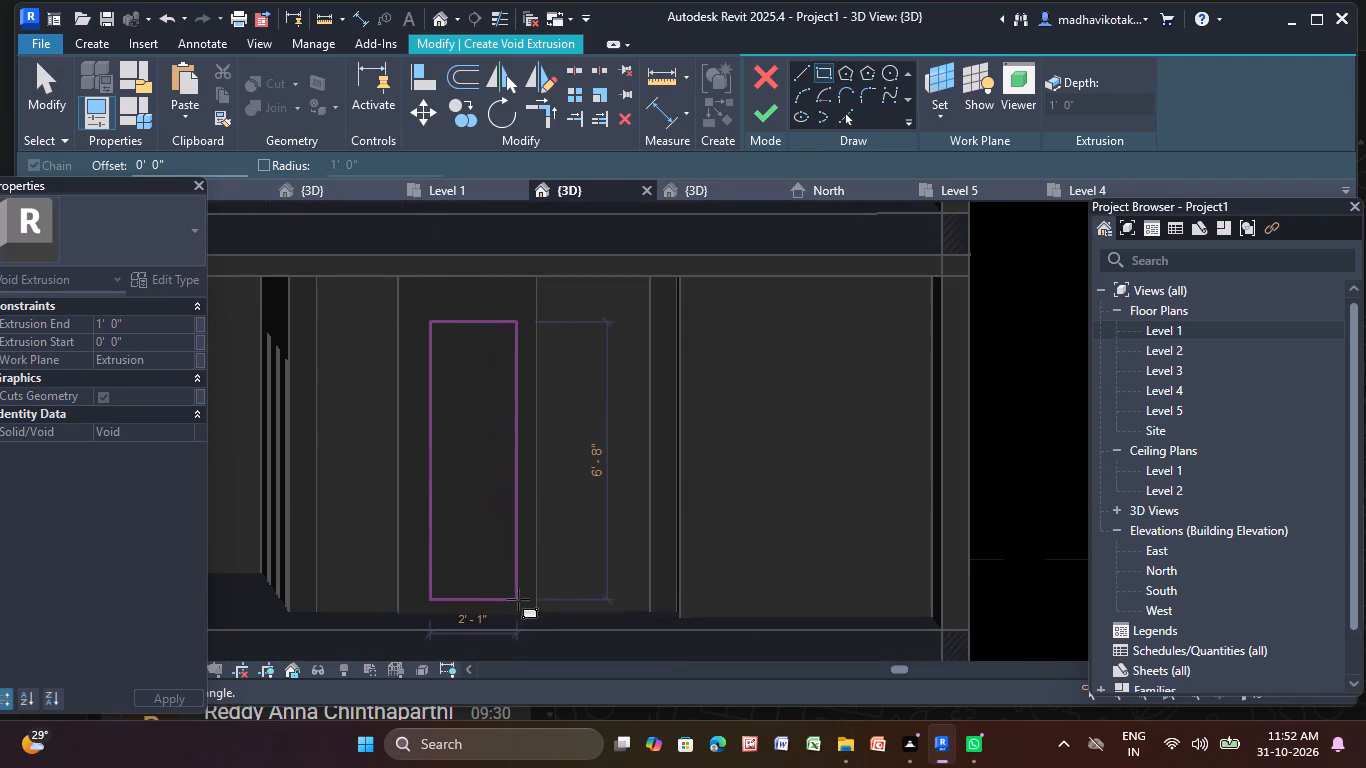
Sketch a third void rectangle about 2'-1" wide and 6'-10" tall on the band at the floor above ground, aligned with the one above.
scroll(646, 345, down, 3)
middle_drag(615, 421, 532, 180)
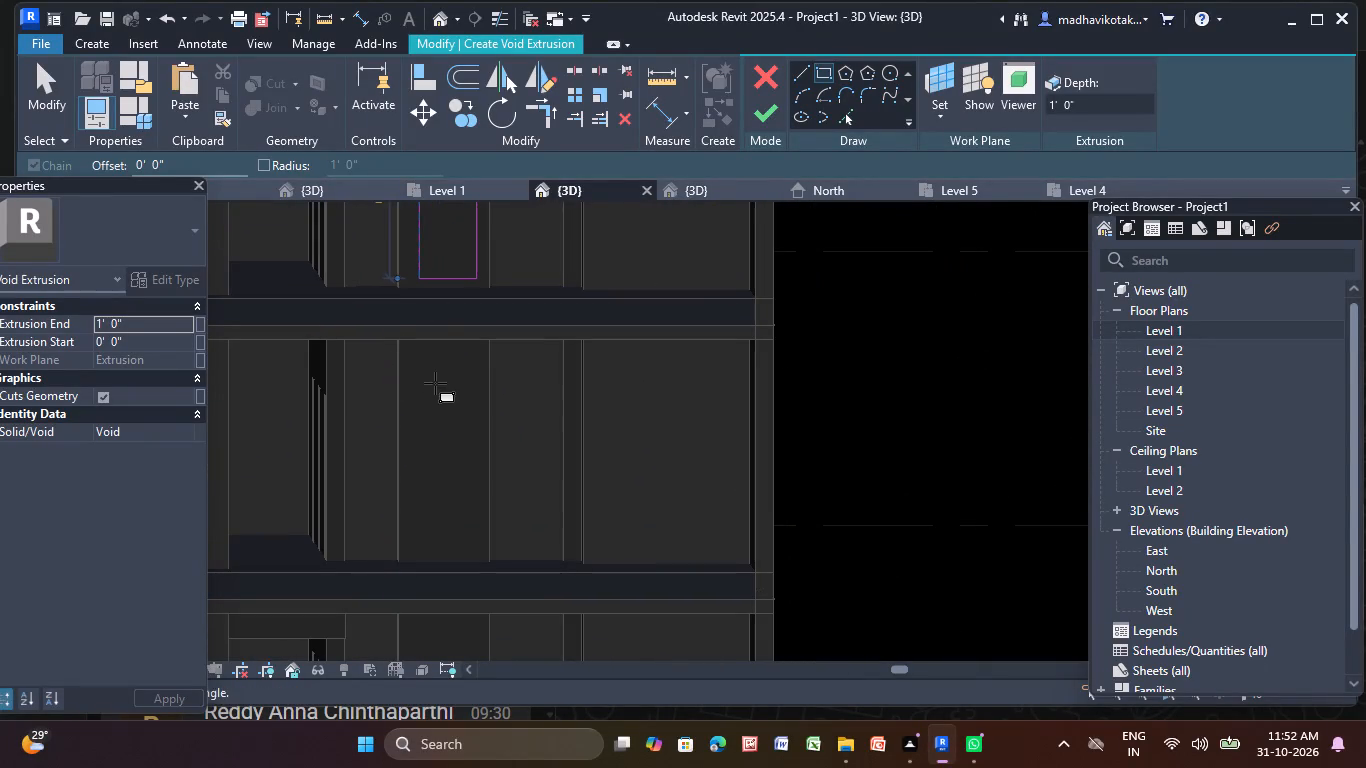
click(417, 366)
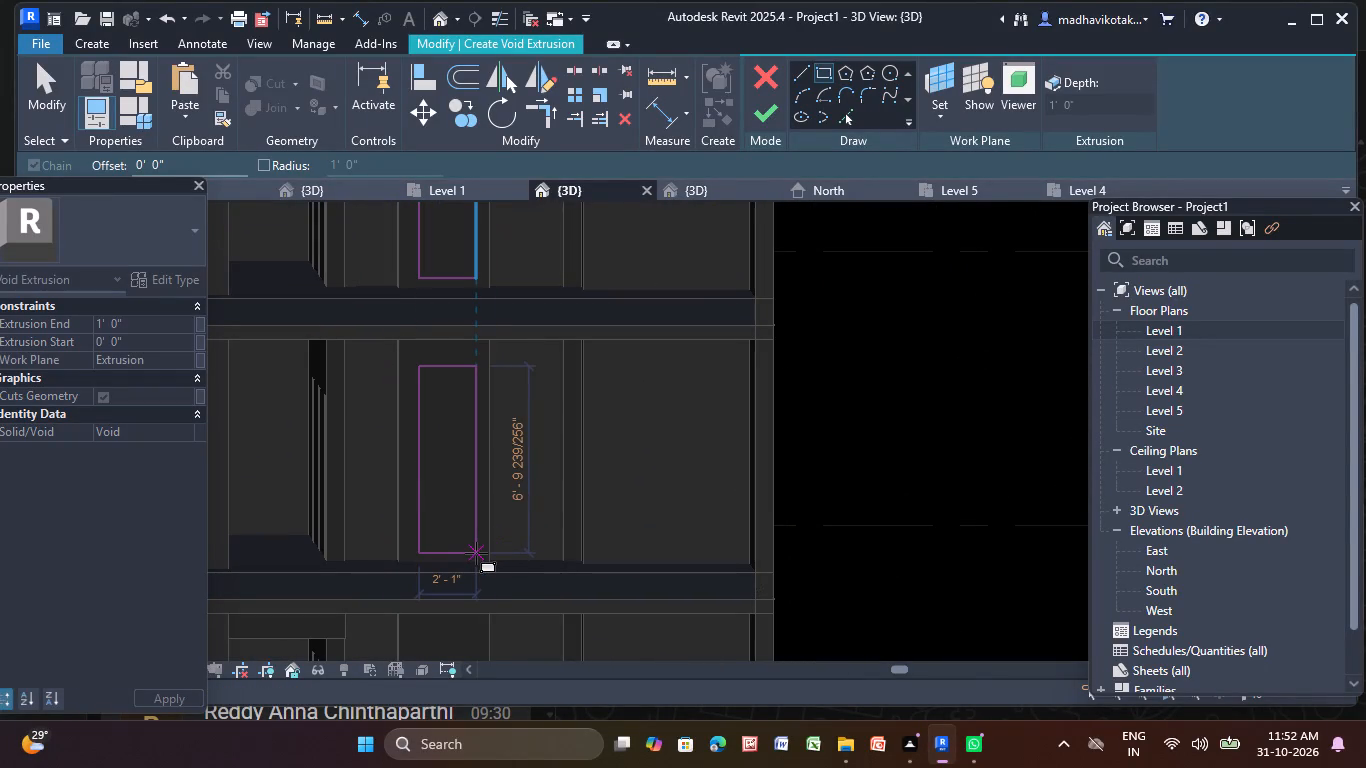
click(476, 553)
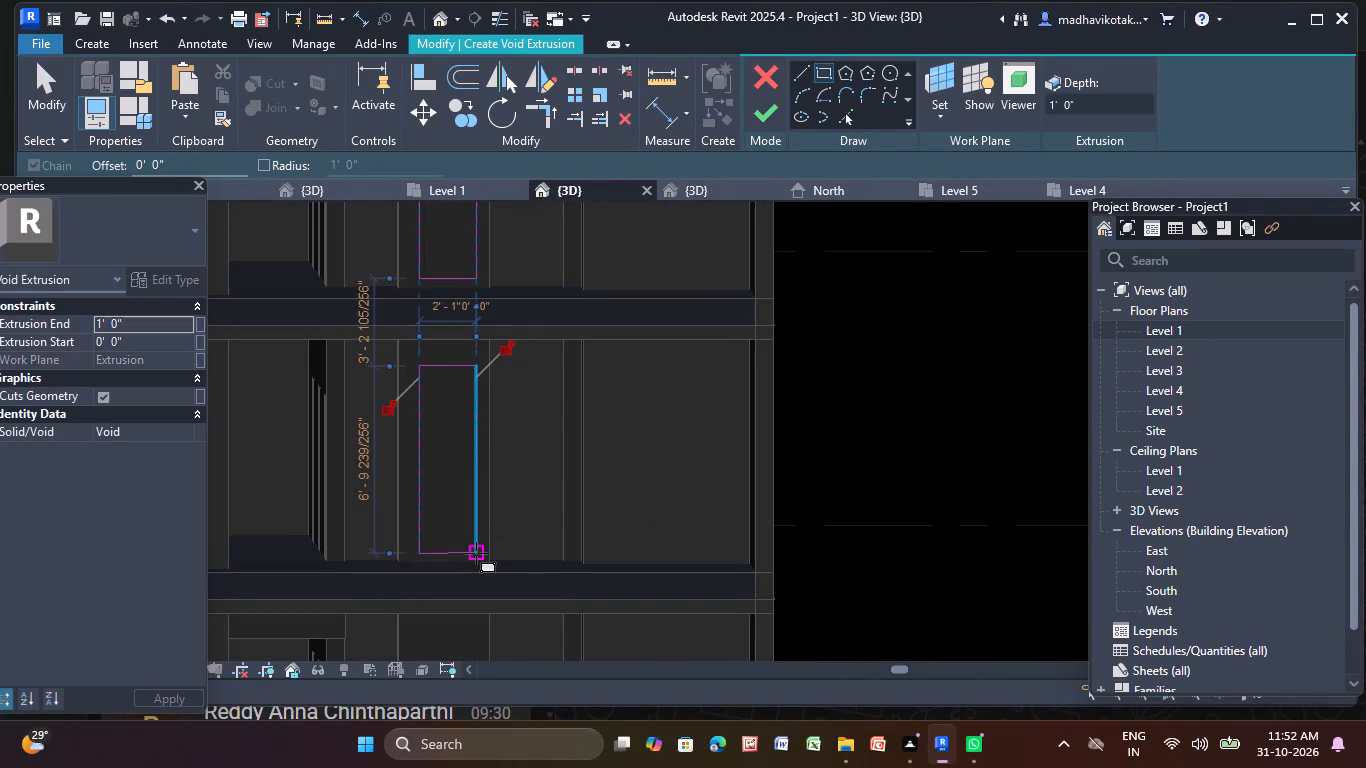
Sketch a fourth void rectangle about 2'-2" wide and 7'-6" tall on the band at the ground floor.
scroll(474, 551, down, 3)
middle_drag(470, 549, 387, 264)
scroll(366, 347, up, 4)
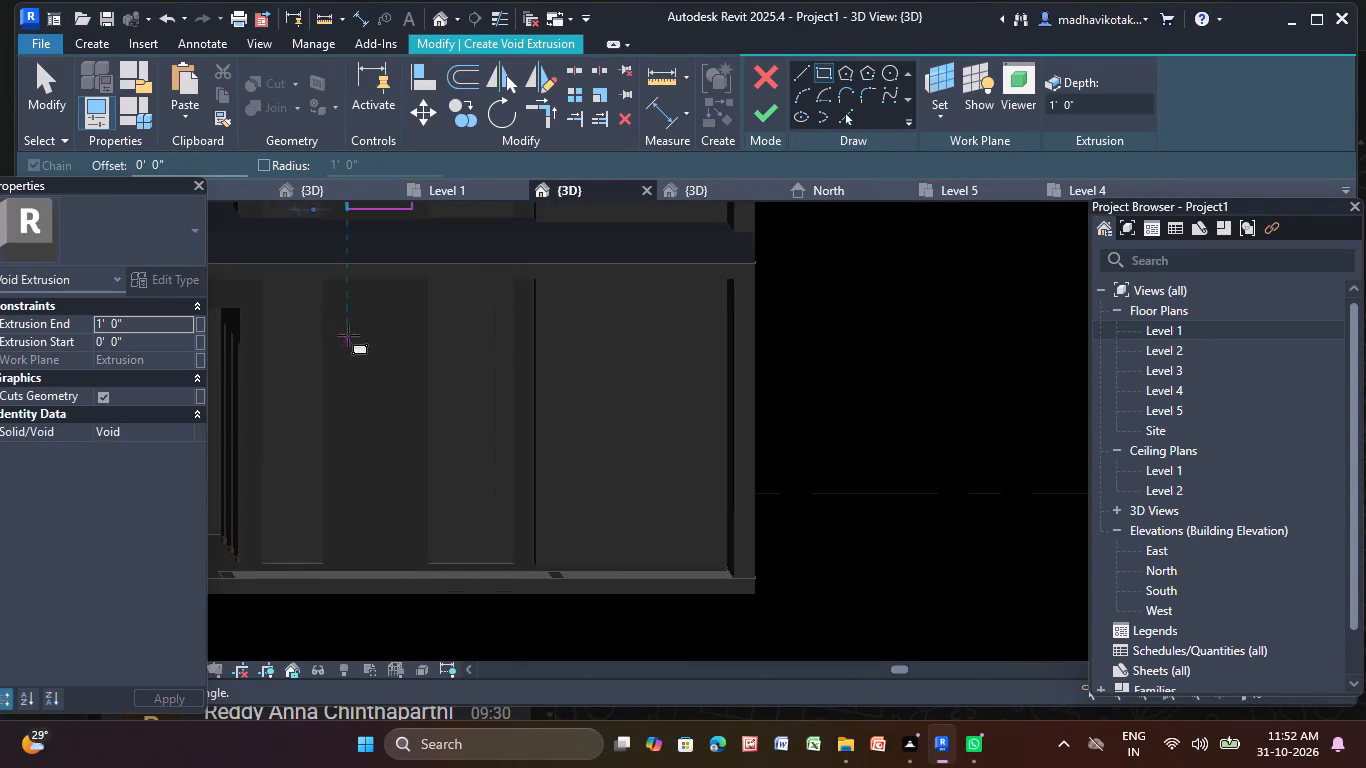
scroll(348, 335, up, 1)
click(347, 304)
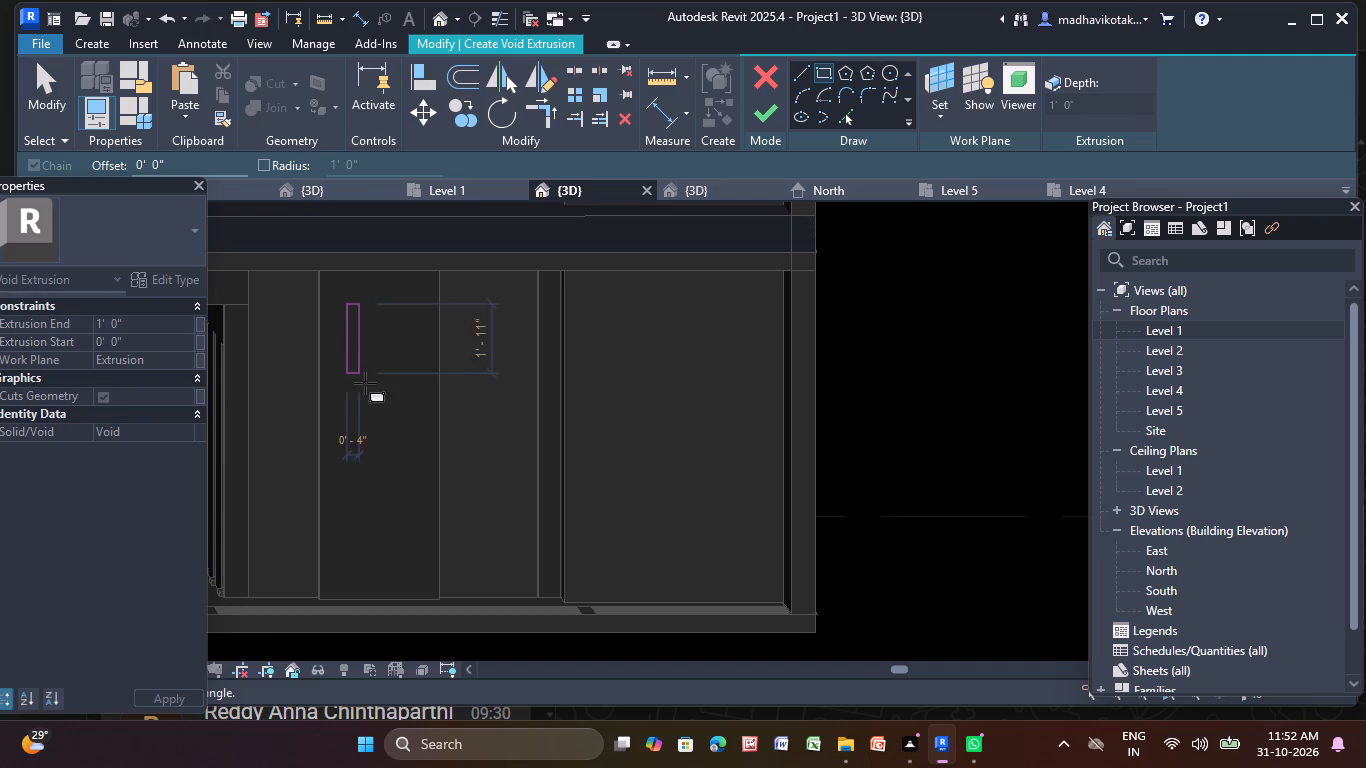
click(425, 577)
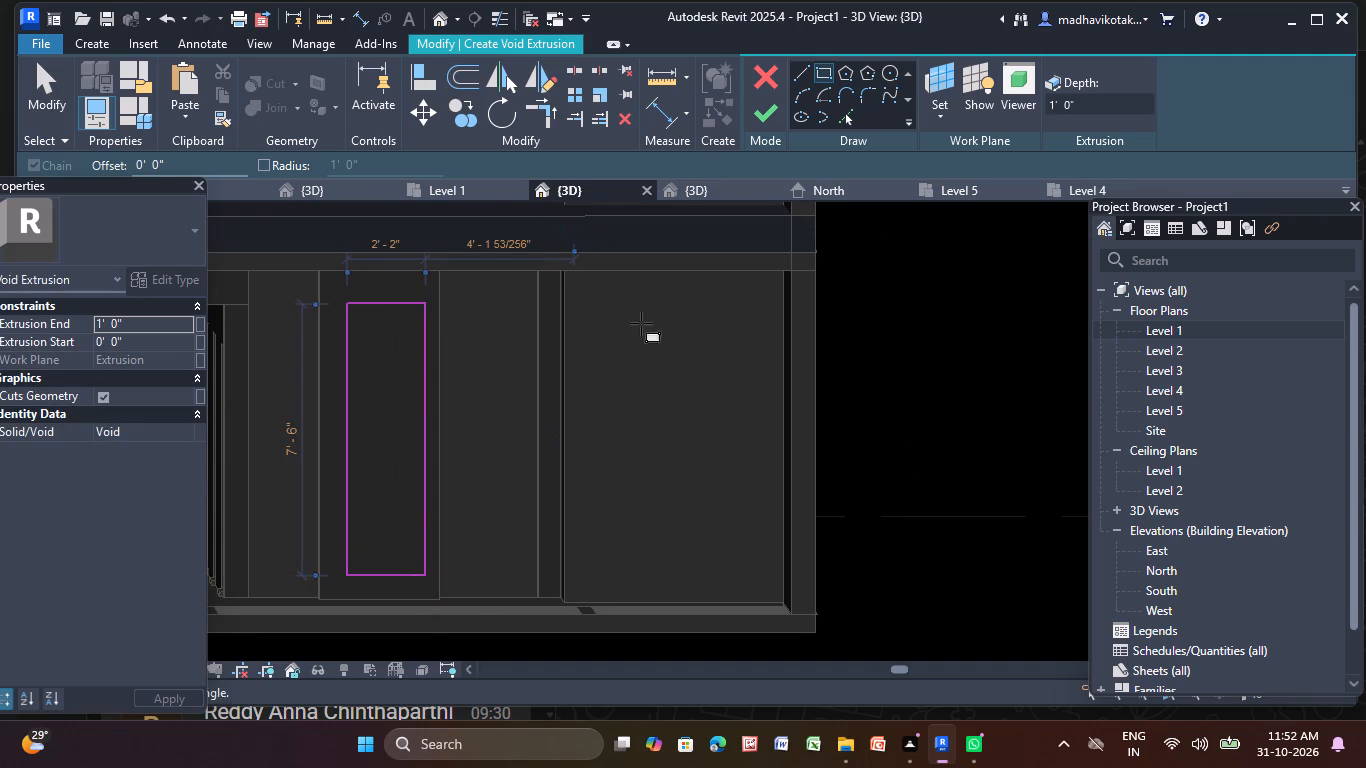
Finish the void extrusion sketch and complete the in-place band model.
click(765, 121)
scroll(790, 131, down, 1)
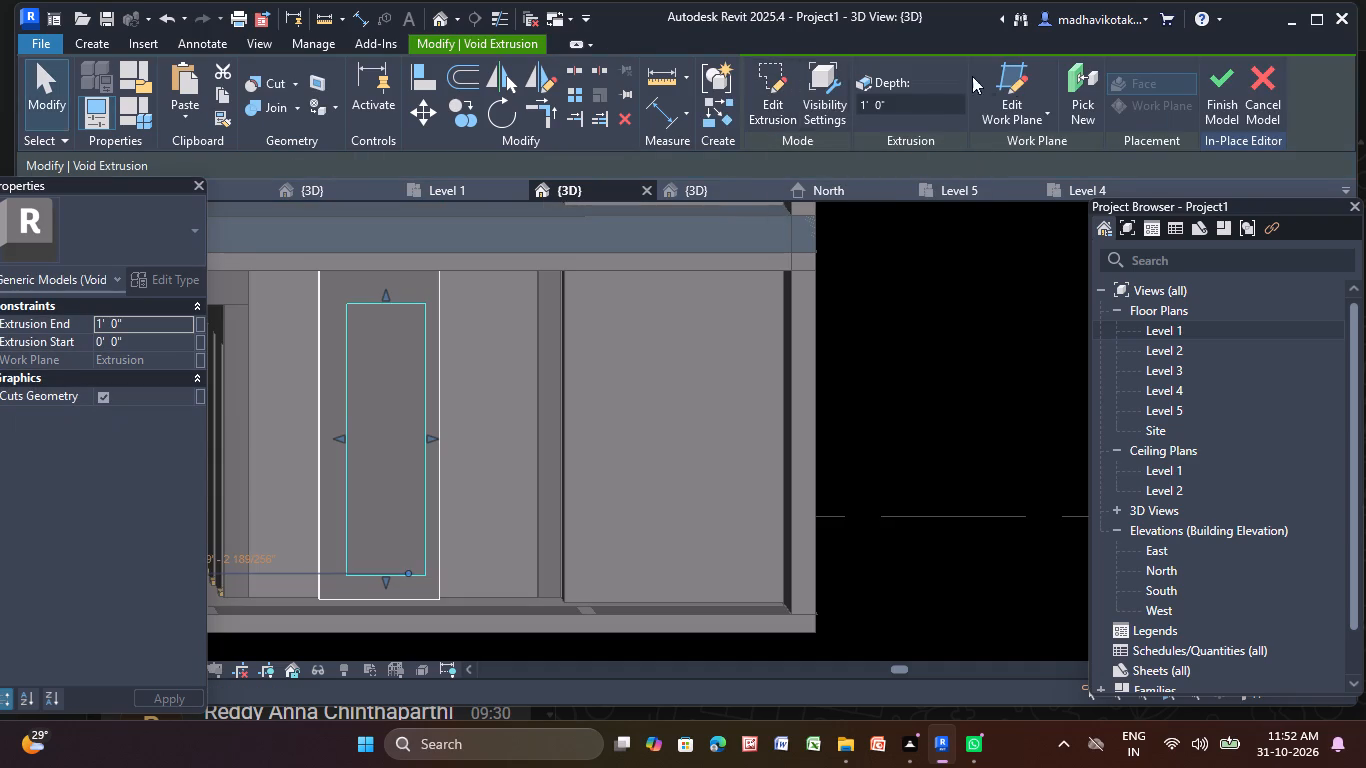
click(1219, 74)
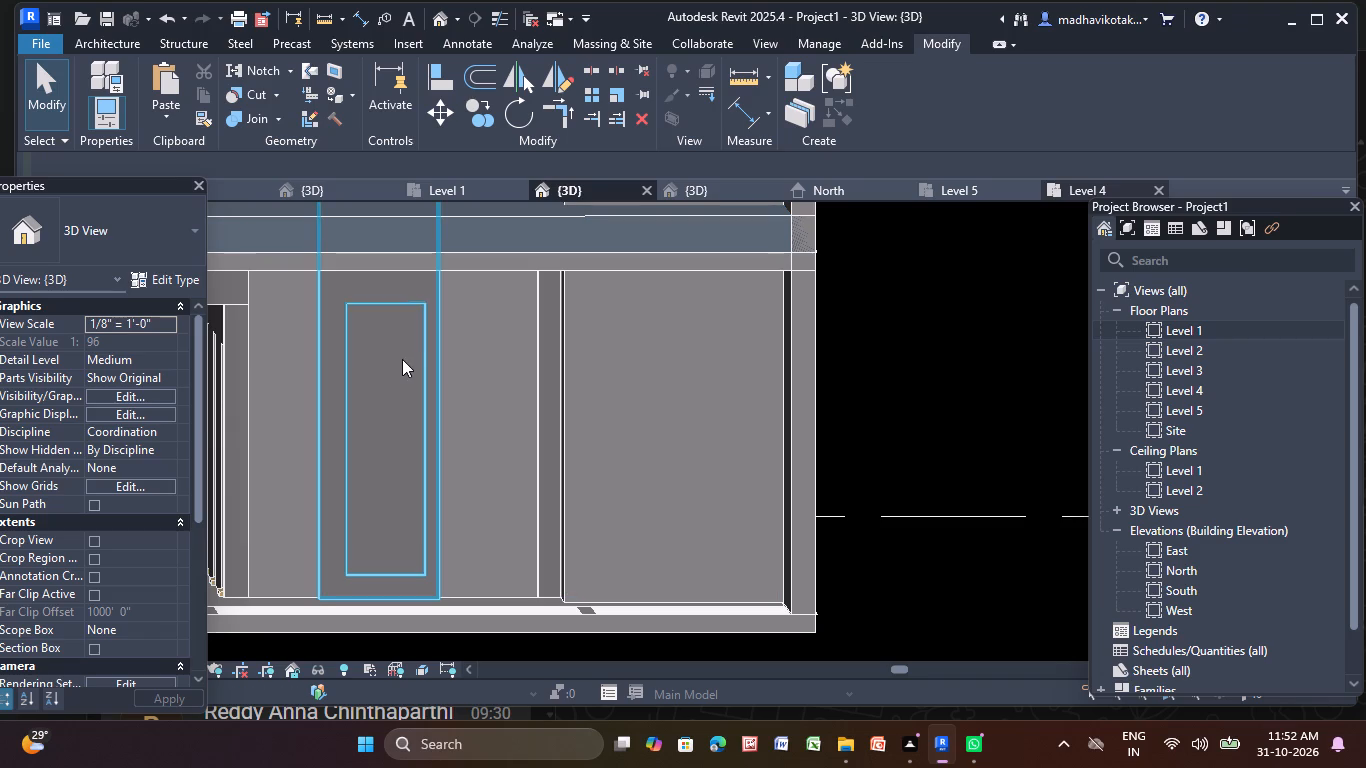
Widen the band's ground-floor void by moving both of its side faces out to the band's edges.
click(402, 359)
scroll(398, 362, up, 3)
scroll(399, 360, down, 1)
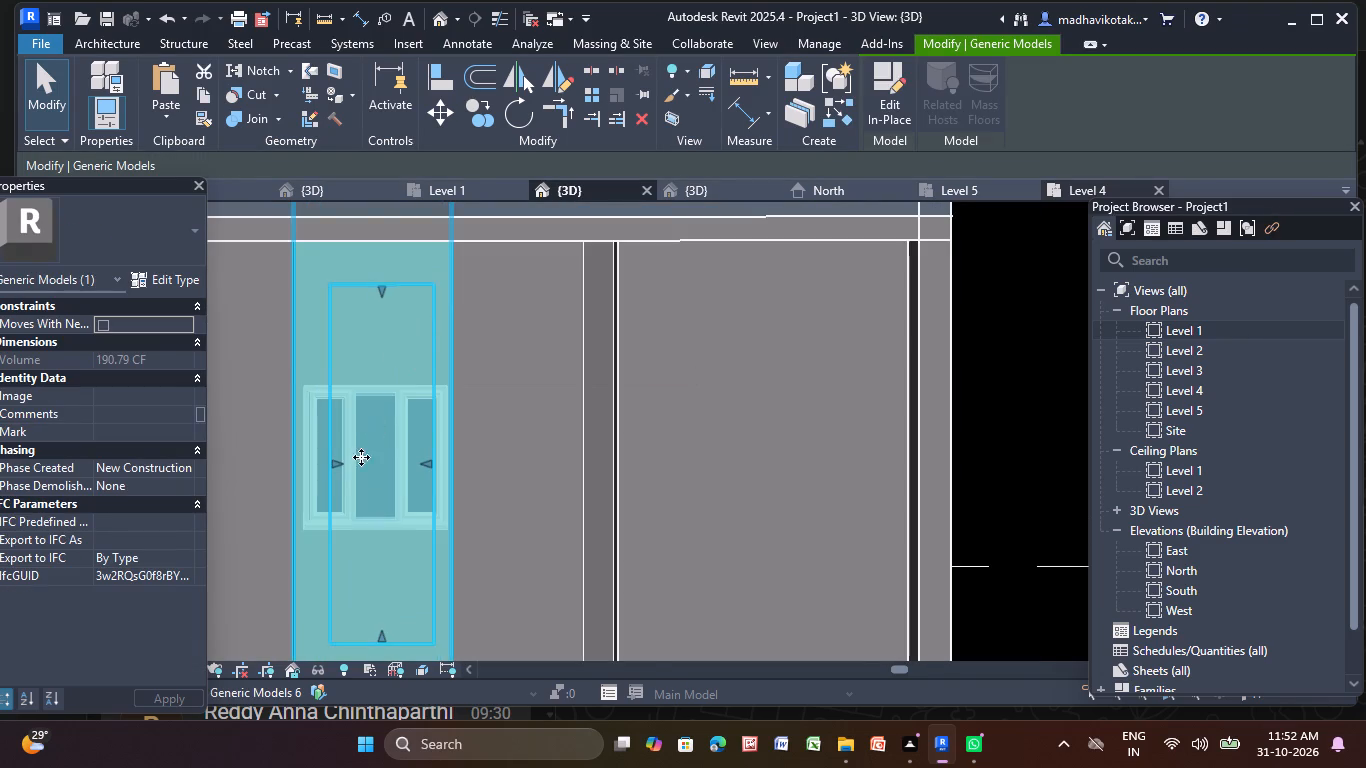
scroll(353, 481, up, 1)
middle_drag(353, 484, 462, 391)
scroll(439, 400, up, 5)
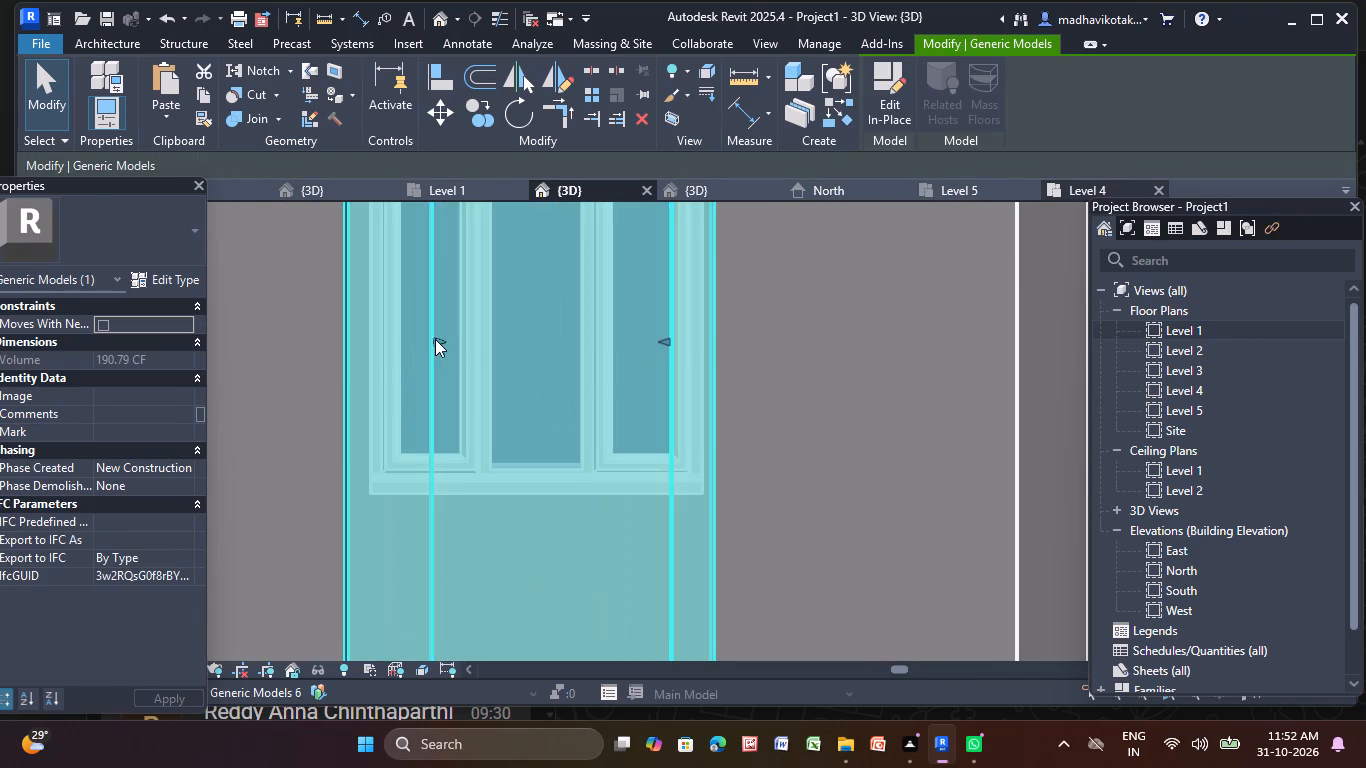
drag(435, 339, 349, 347)
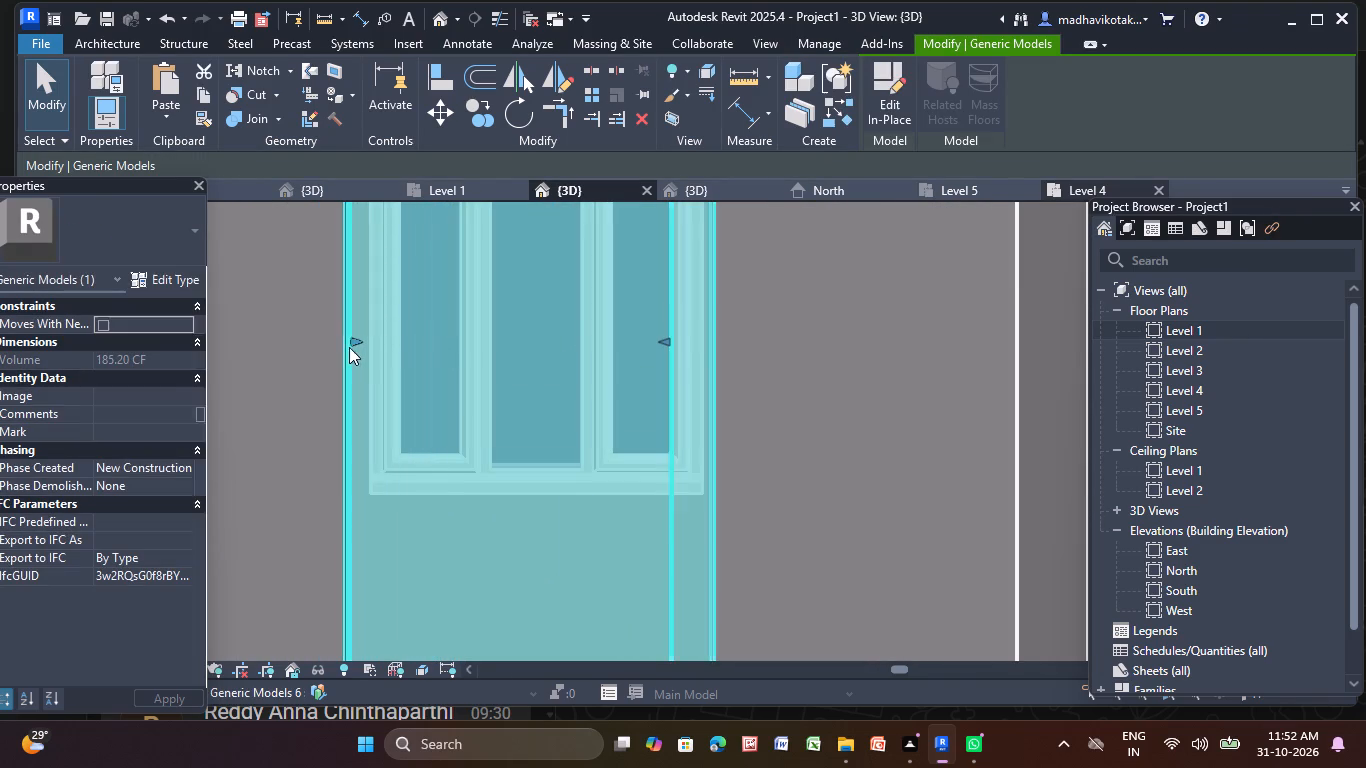
drag(666, 342, 719, 349)
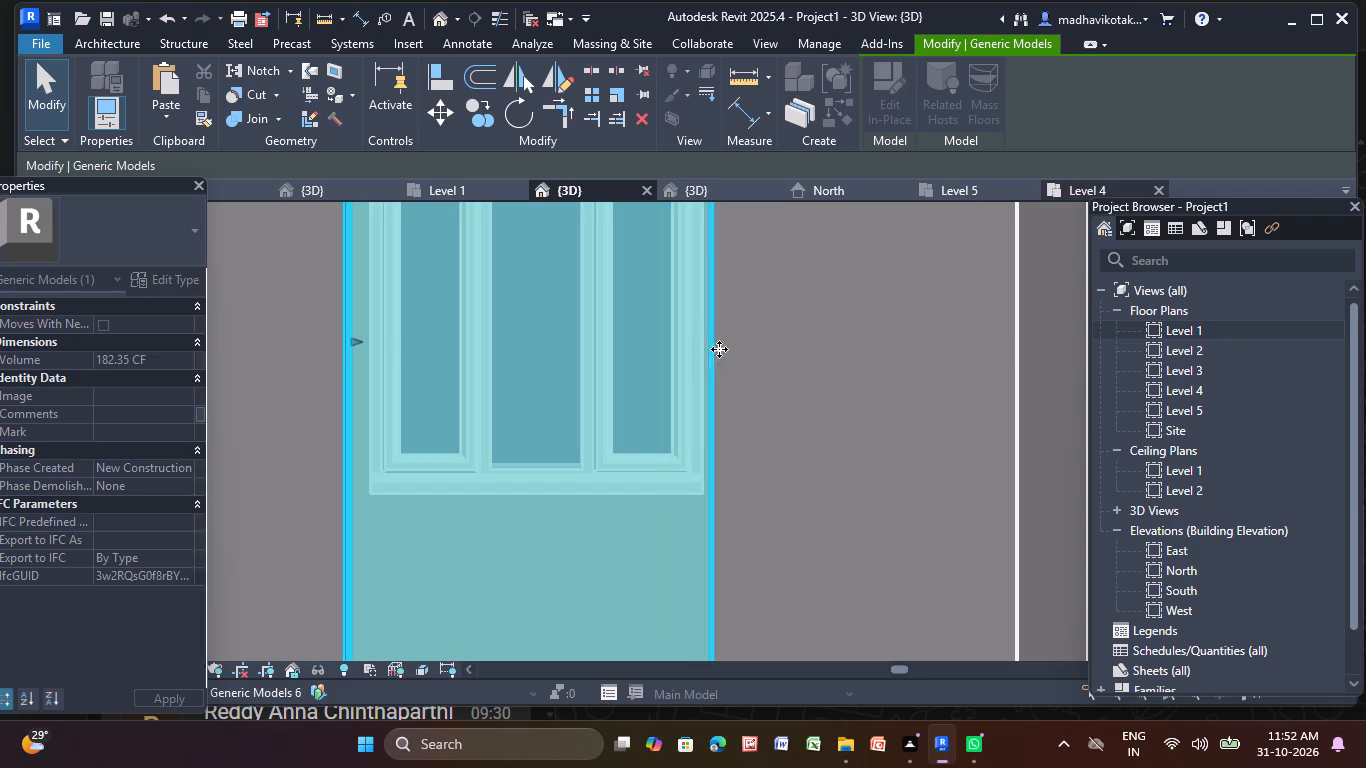
click(262, 356)
Widen the void on the floor above ground by moving both of its side faces out to the band's edges.
scroll(491, 360, down, 10)
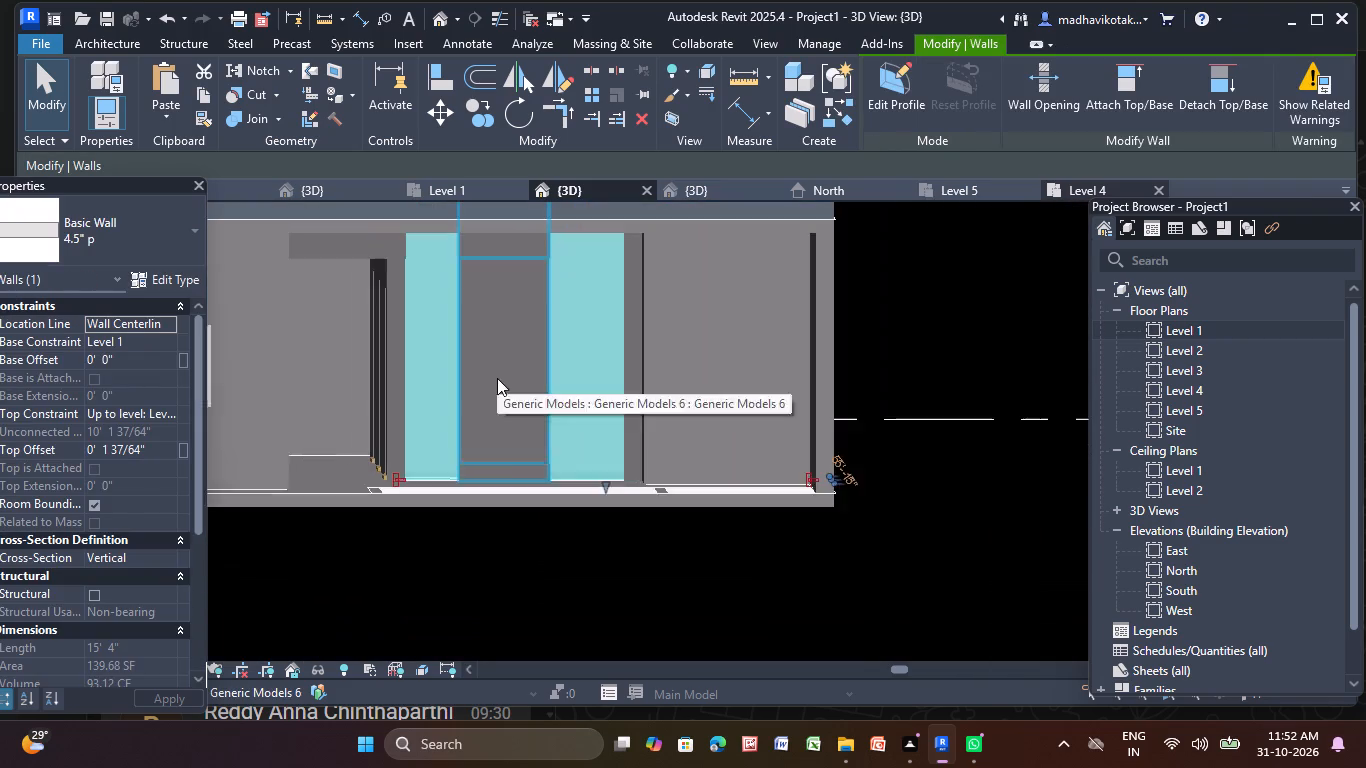
middle_drag(497, 382, 498, 479)
key(Escape)
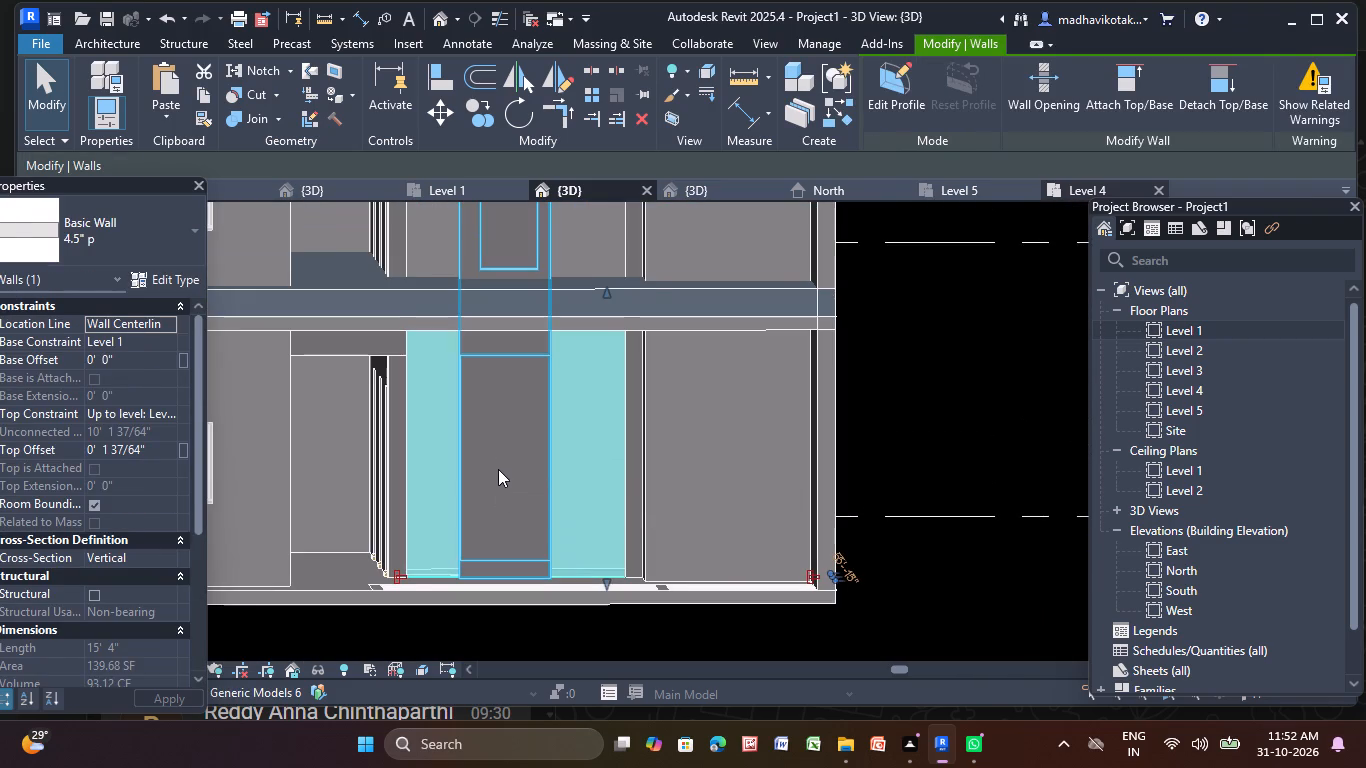
scroll(502, 454, down, 5)
middle_drag(503, 449, 509, 507)
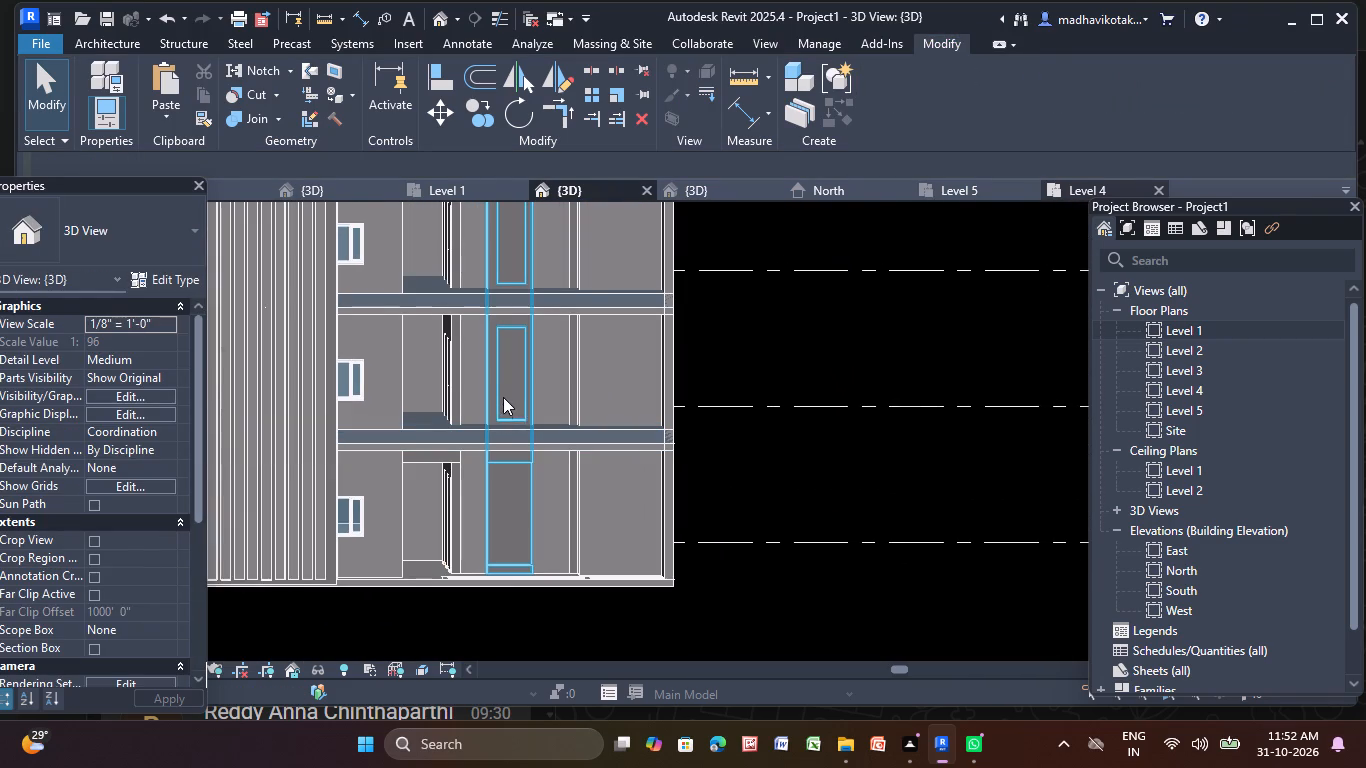
click(502, 397)
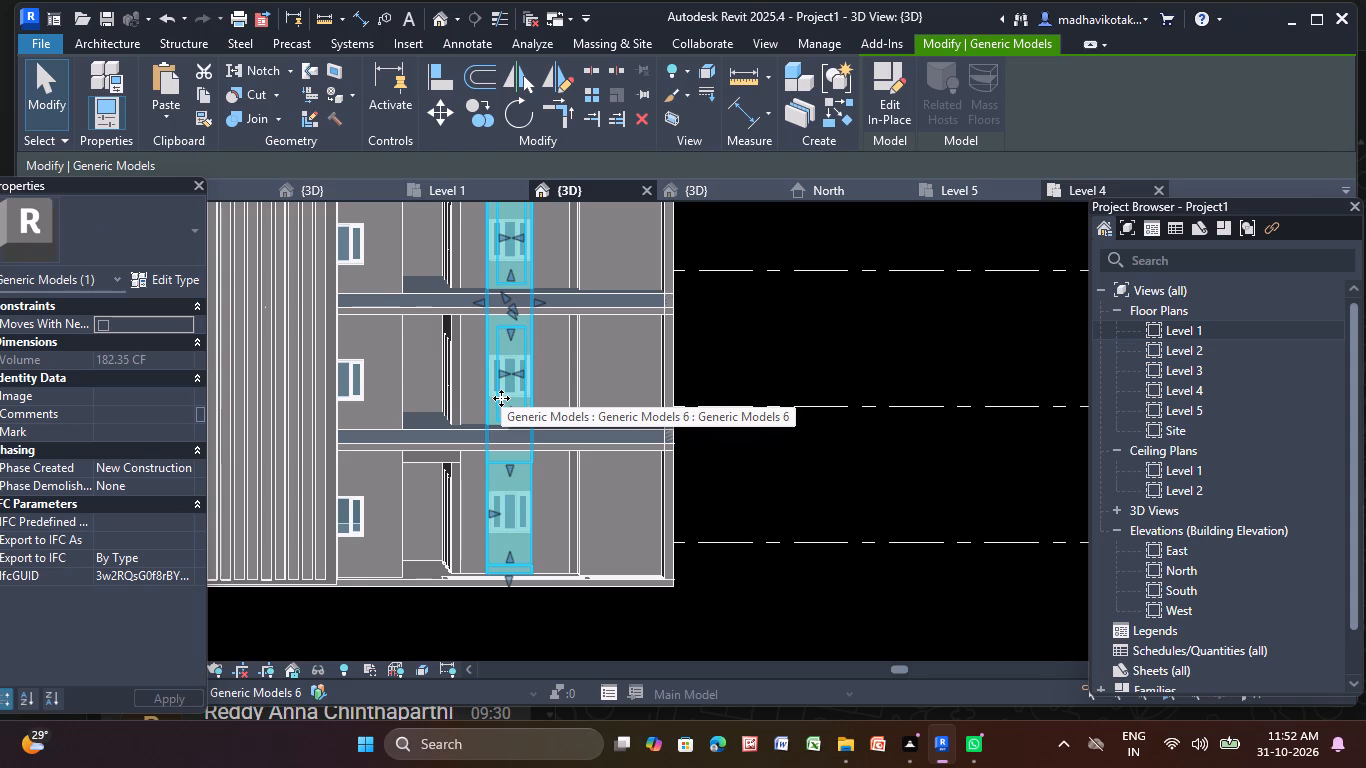
scroll(481, 369, up, 3)
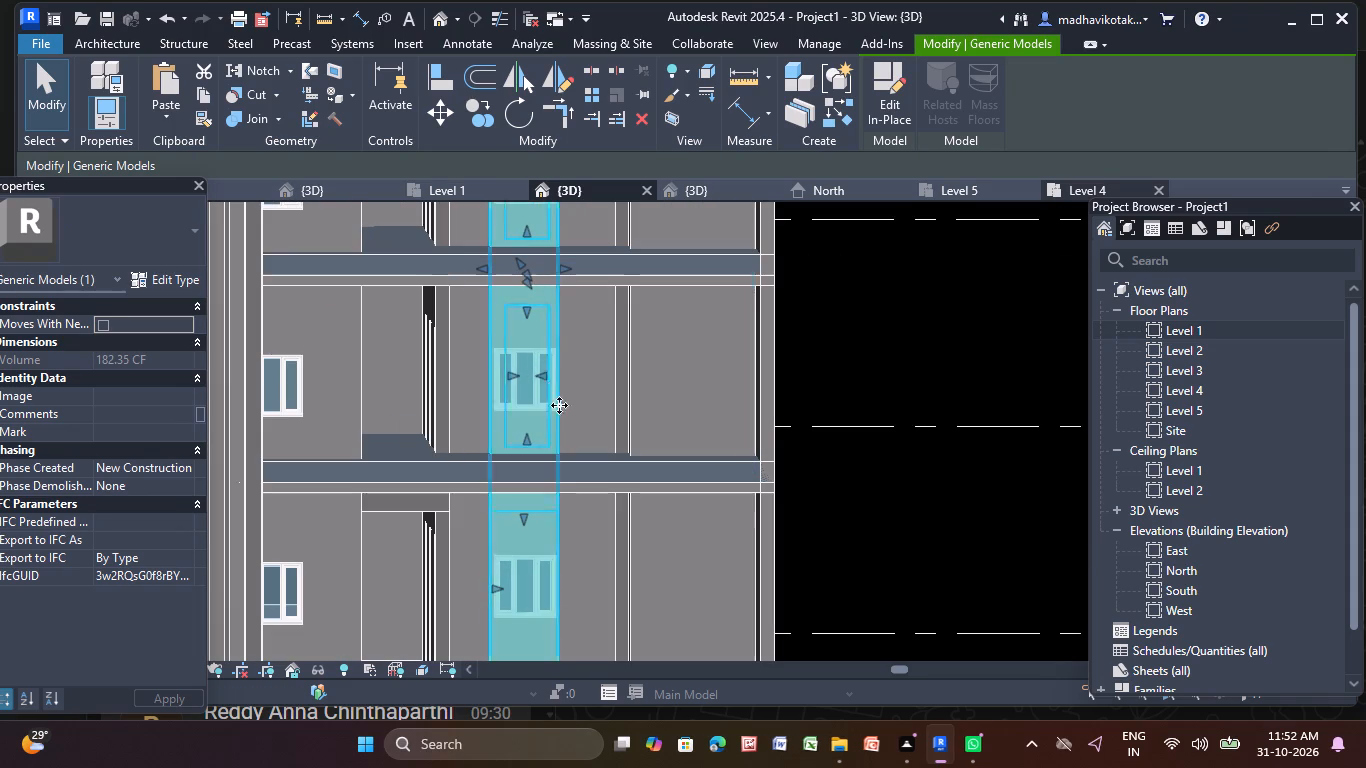
scroll(542, 371, up, 5)
drag(550, 378, 556, 381)
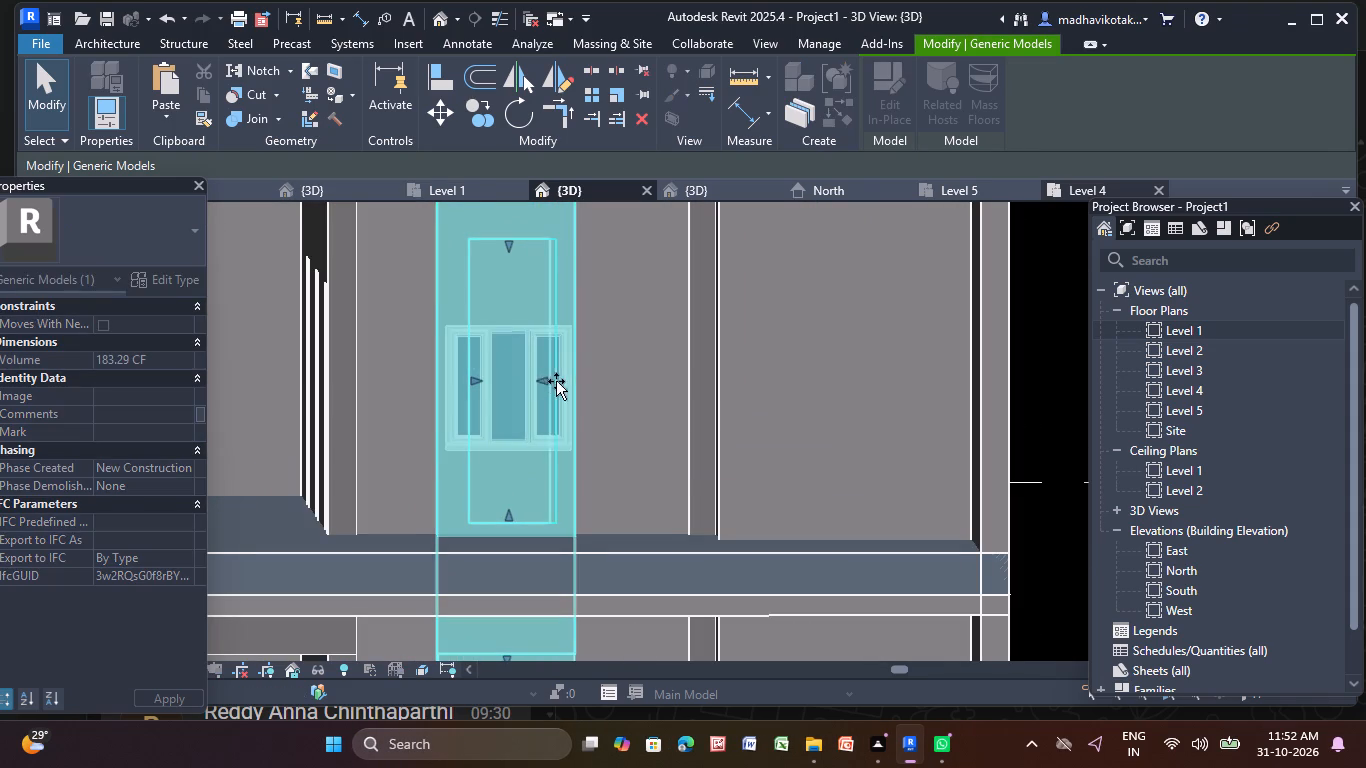
drag(556, 381, 574, 386)
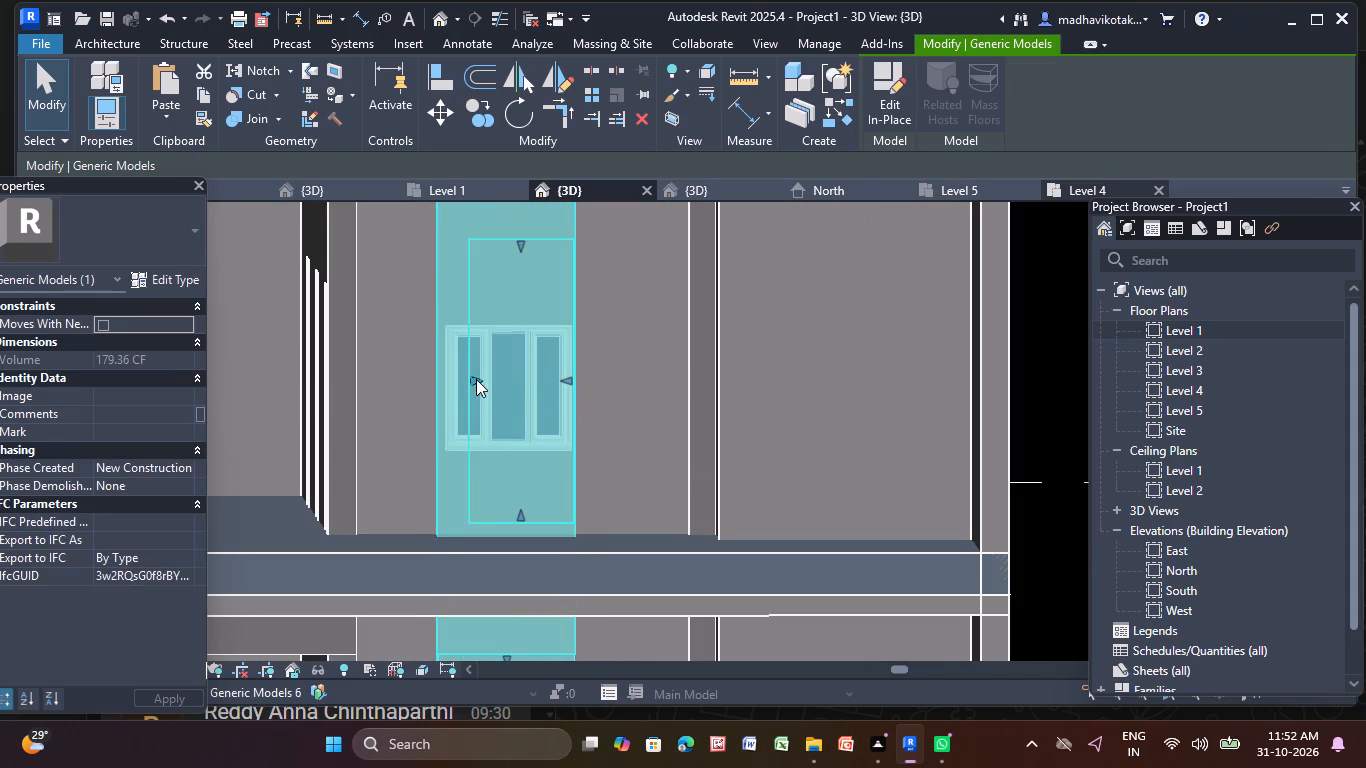
drag(477, 380, 435, 377)
click(395, 366)
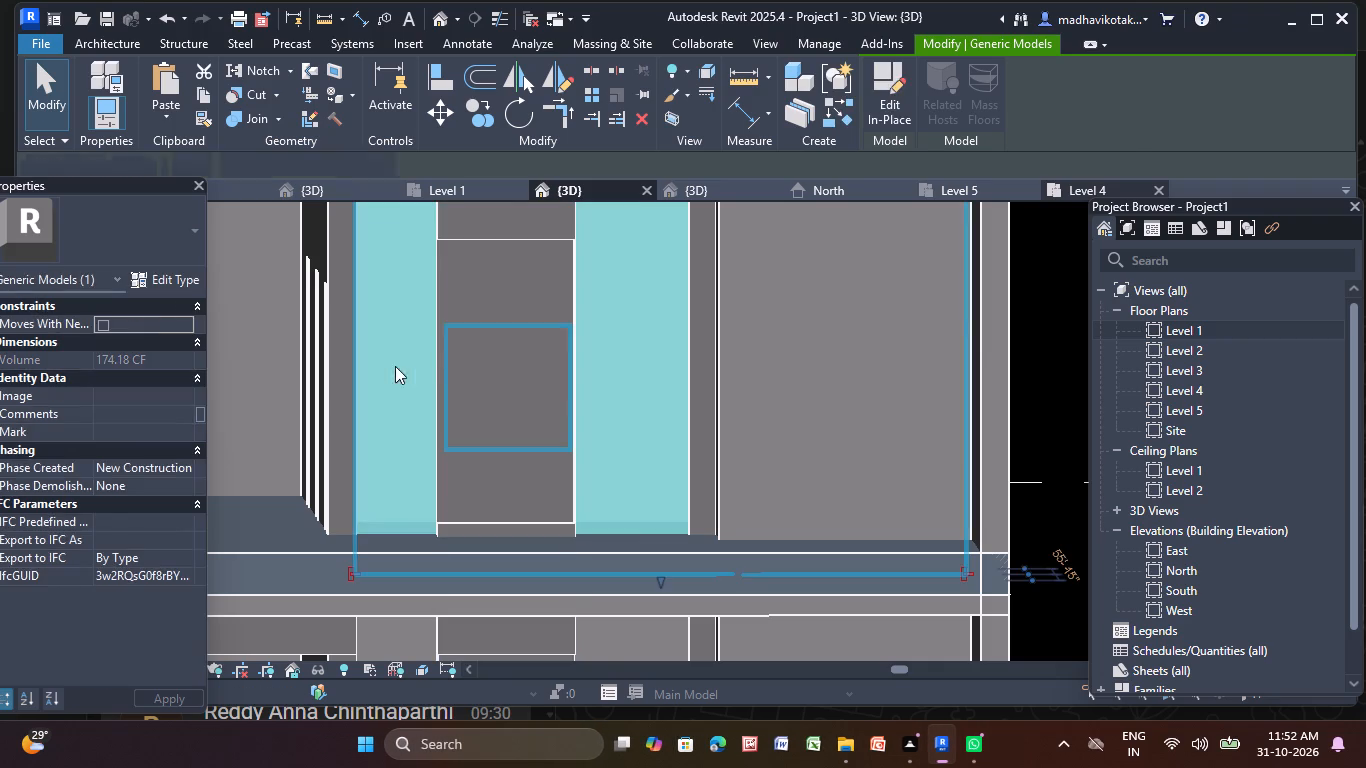
Delete the full-height in-place band running over the bedroom windows on the front facade.
scroll(538, 390, down, 9)
middle_drag(530, 402, 509, 441)
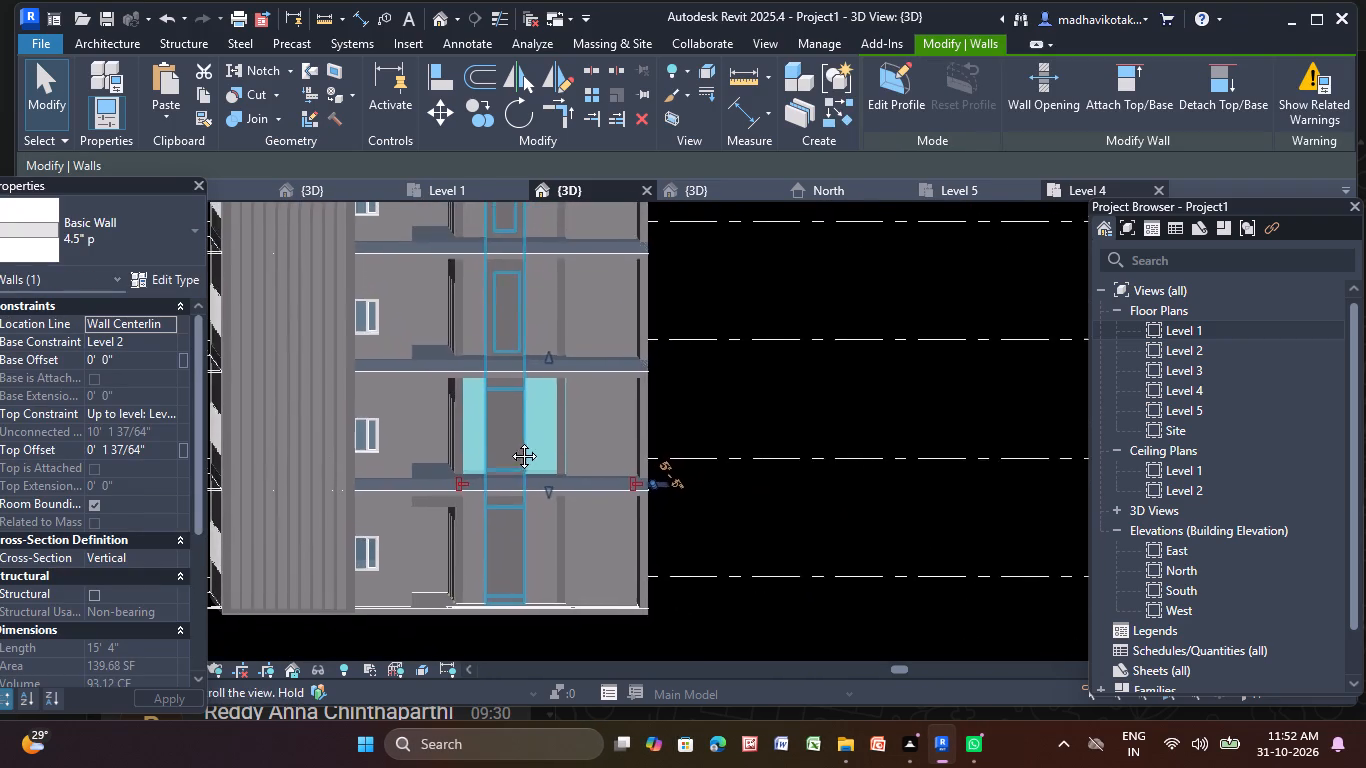
middle_drag(509, 441, 508, 442)
scroll(505, 446, down, 4)
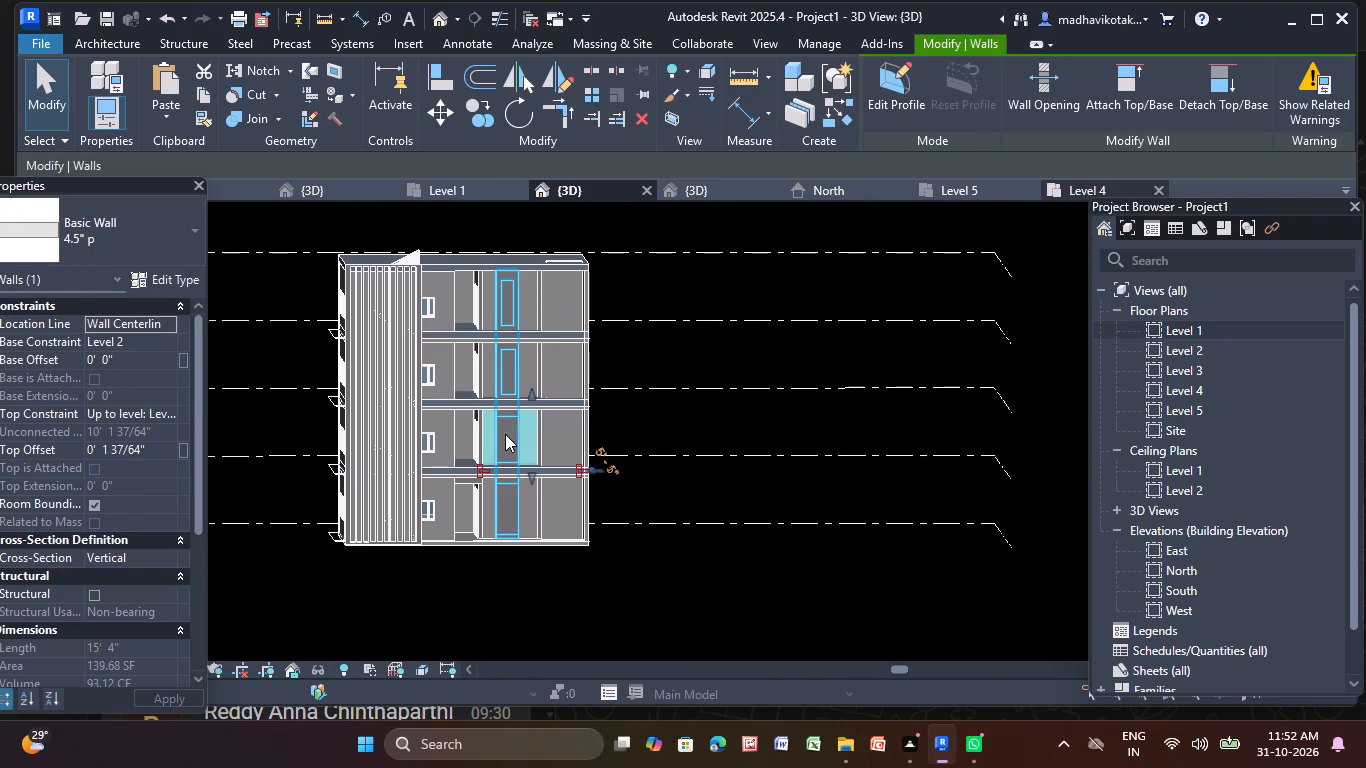
click(505, 434)
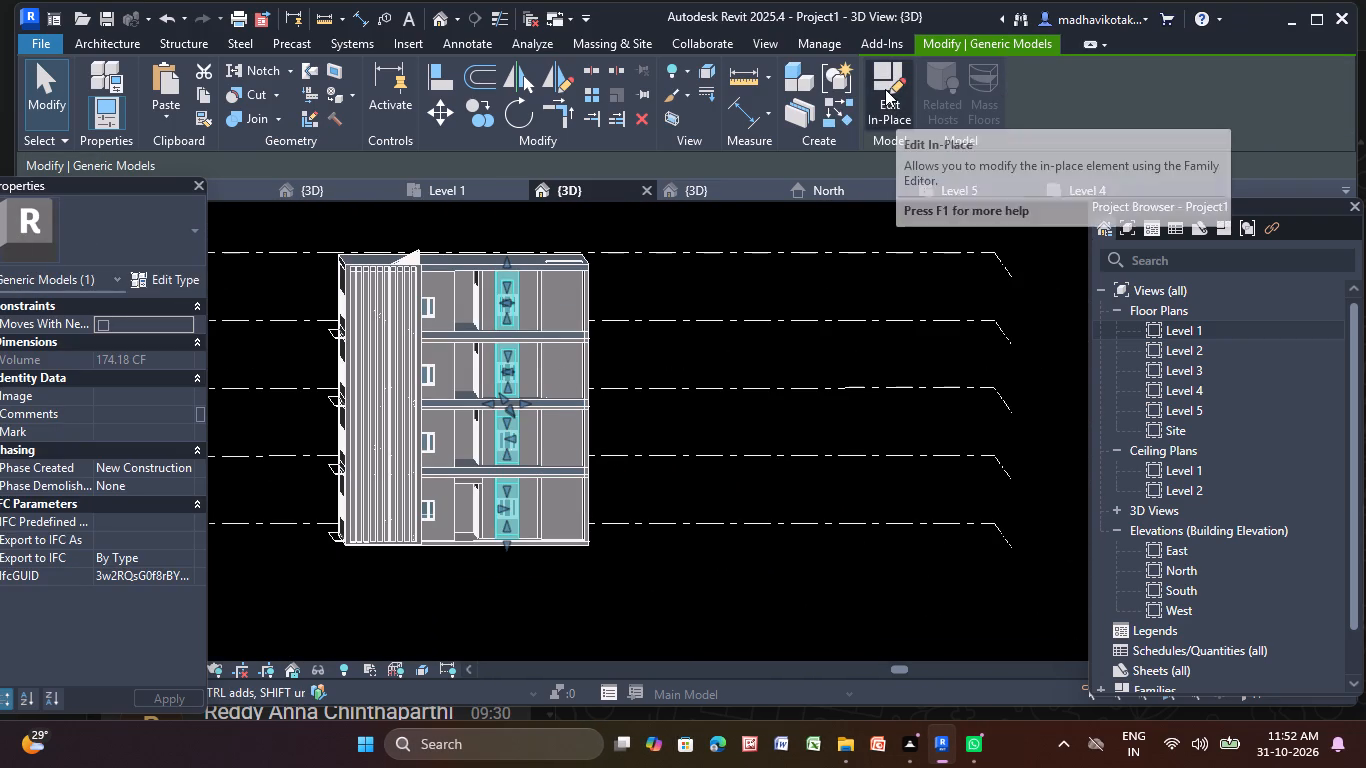
key(Delete)
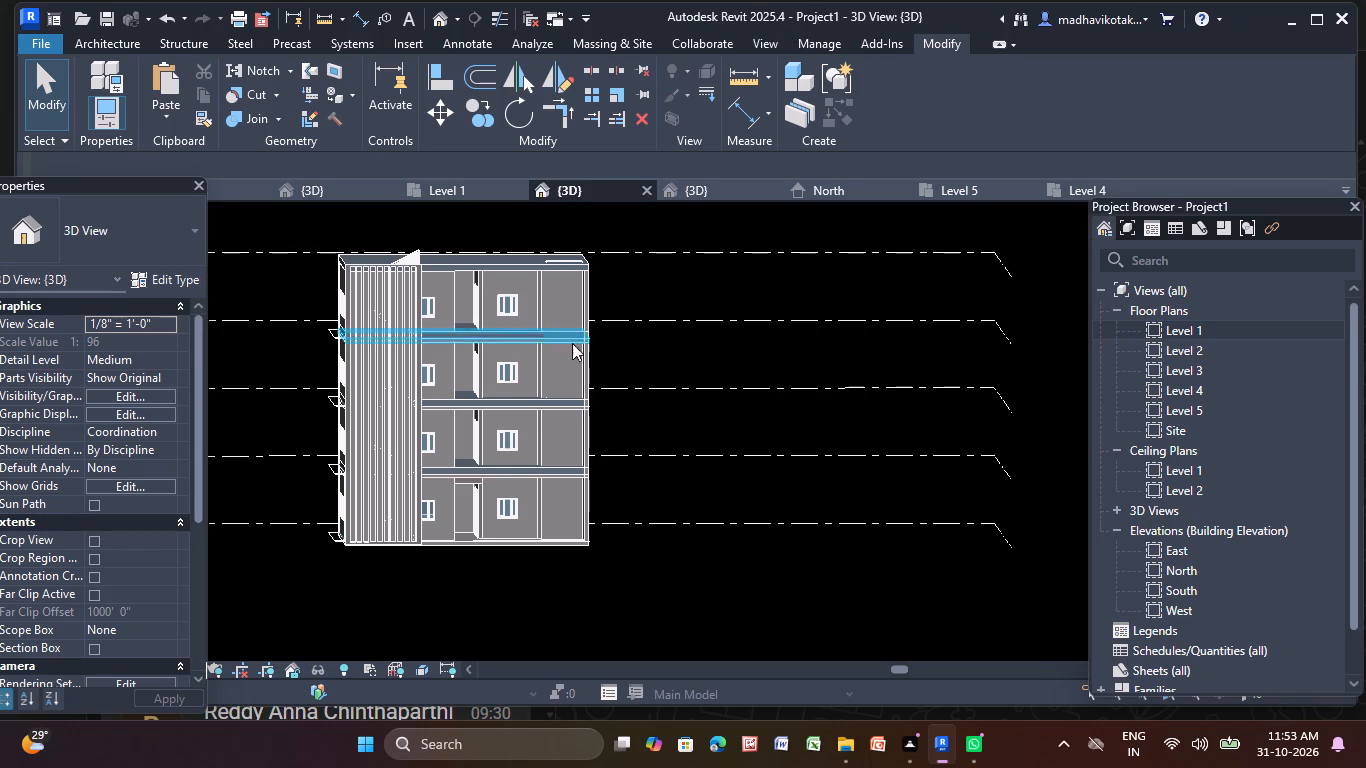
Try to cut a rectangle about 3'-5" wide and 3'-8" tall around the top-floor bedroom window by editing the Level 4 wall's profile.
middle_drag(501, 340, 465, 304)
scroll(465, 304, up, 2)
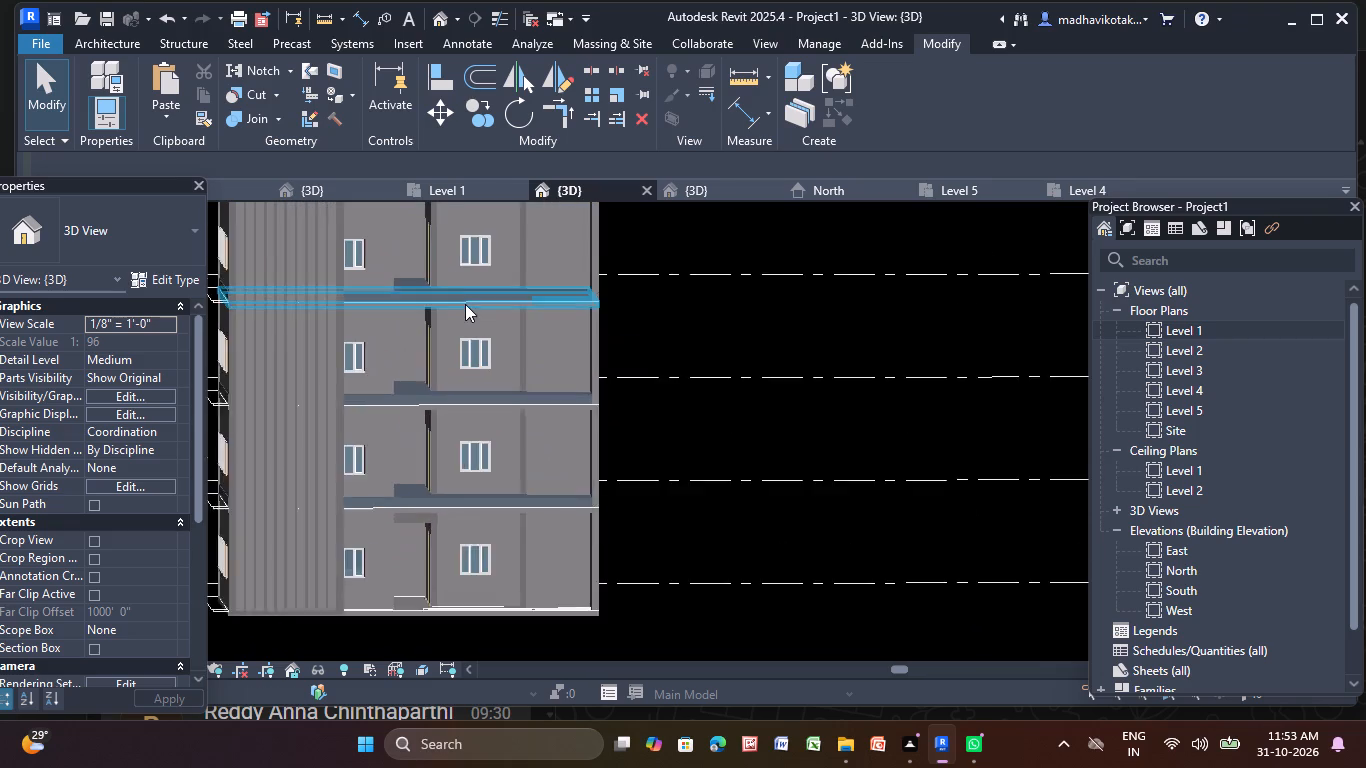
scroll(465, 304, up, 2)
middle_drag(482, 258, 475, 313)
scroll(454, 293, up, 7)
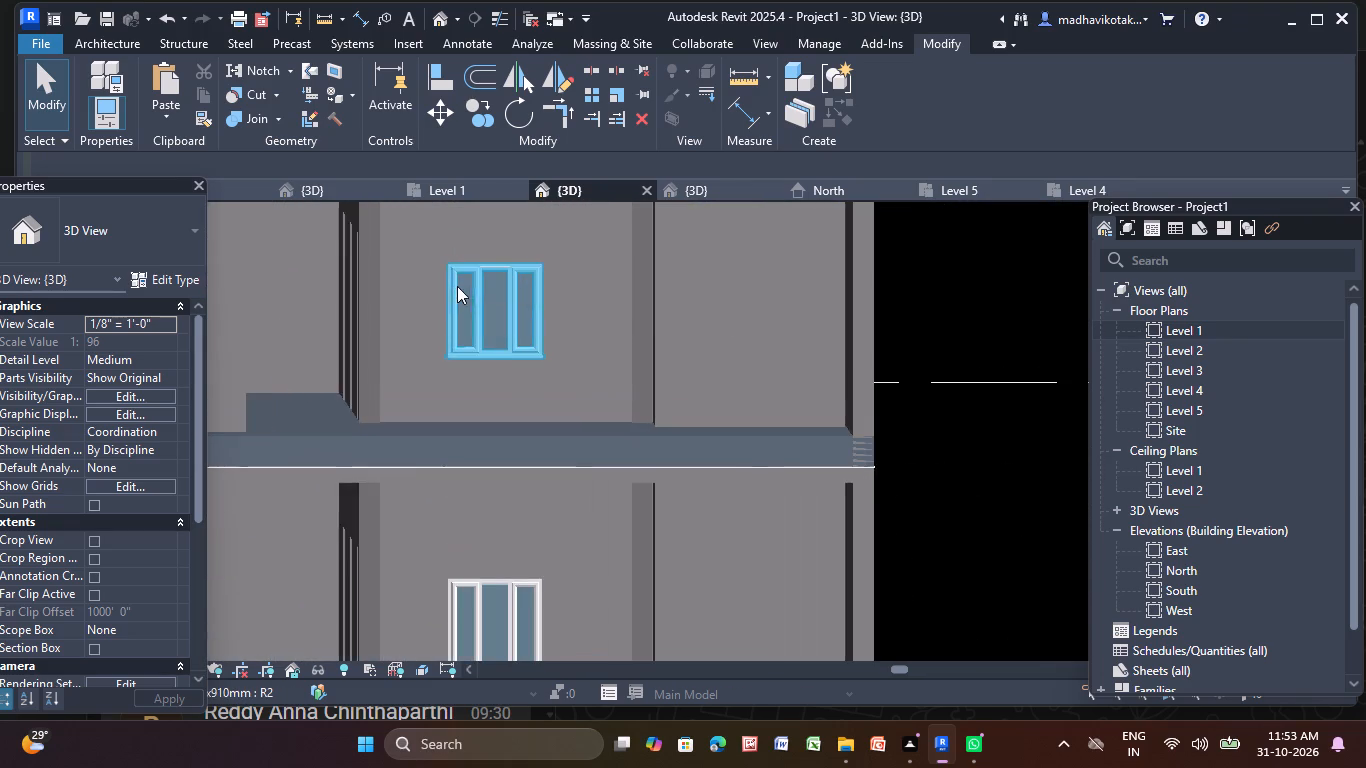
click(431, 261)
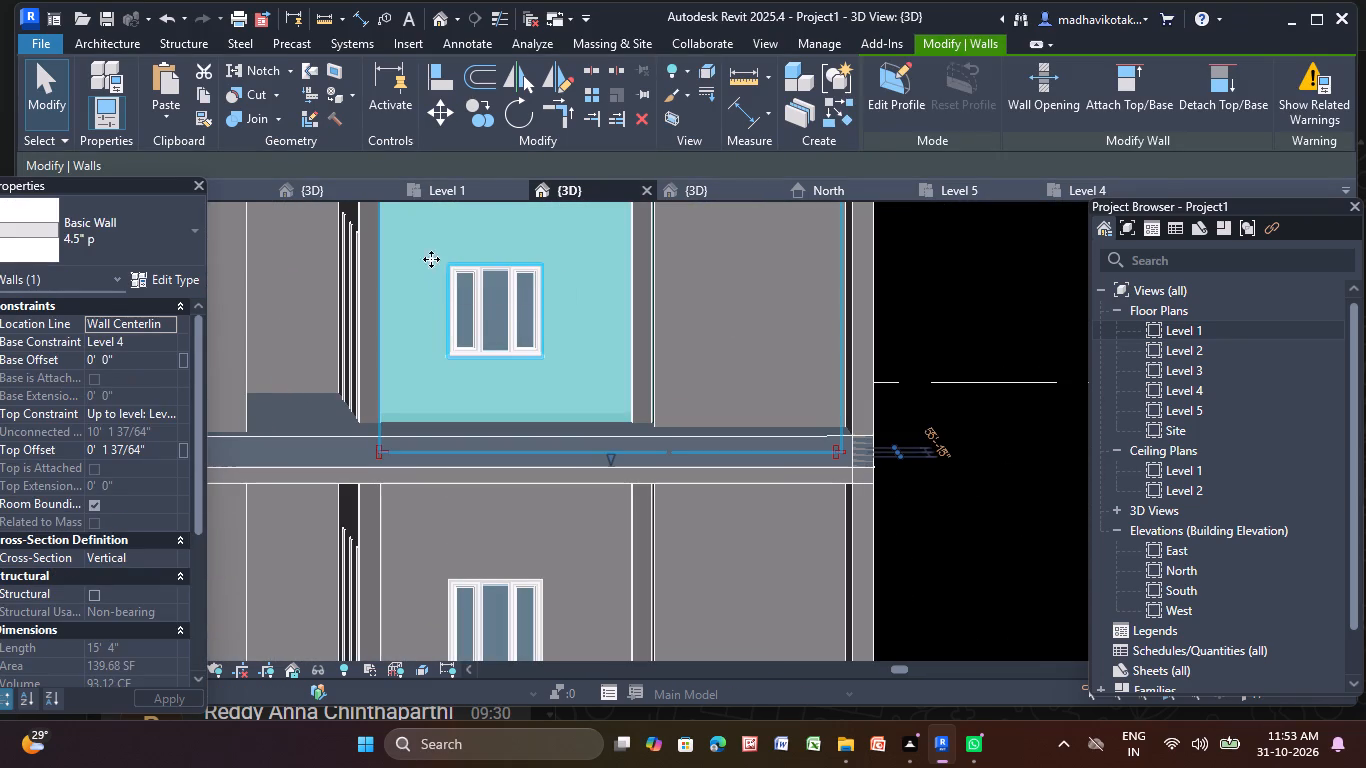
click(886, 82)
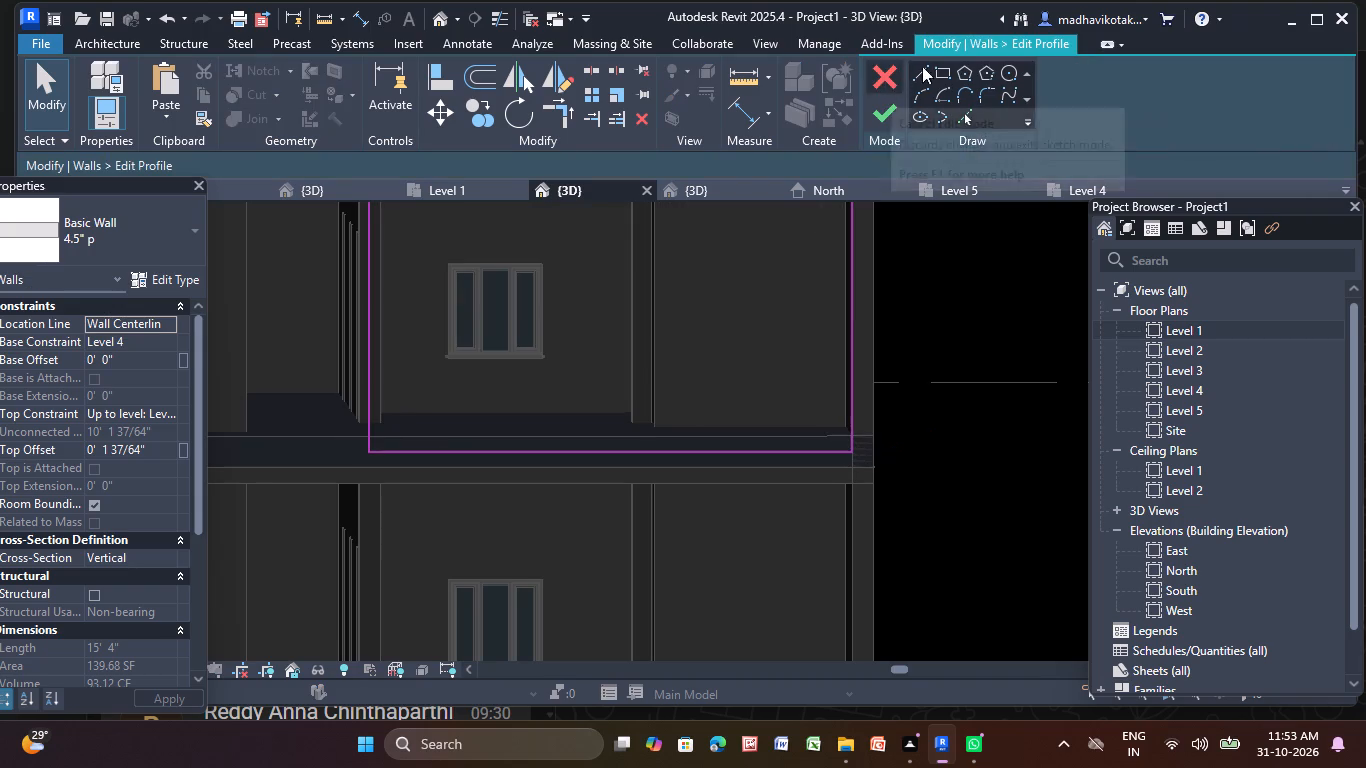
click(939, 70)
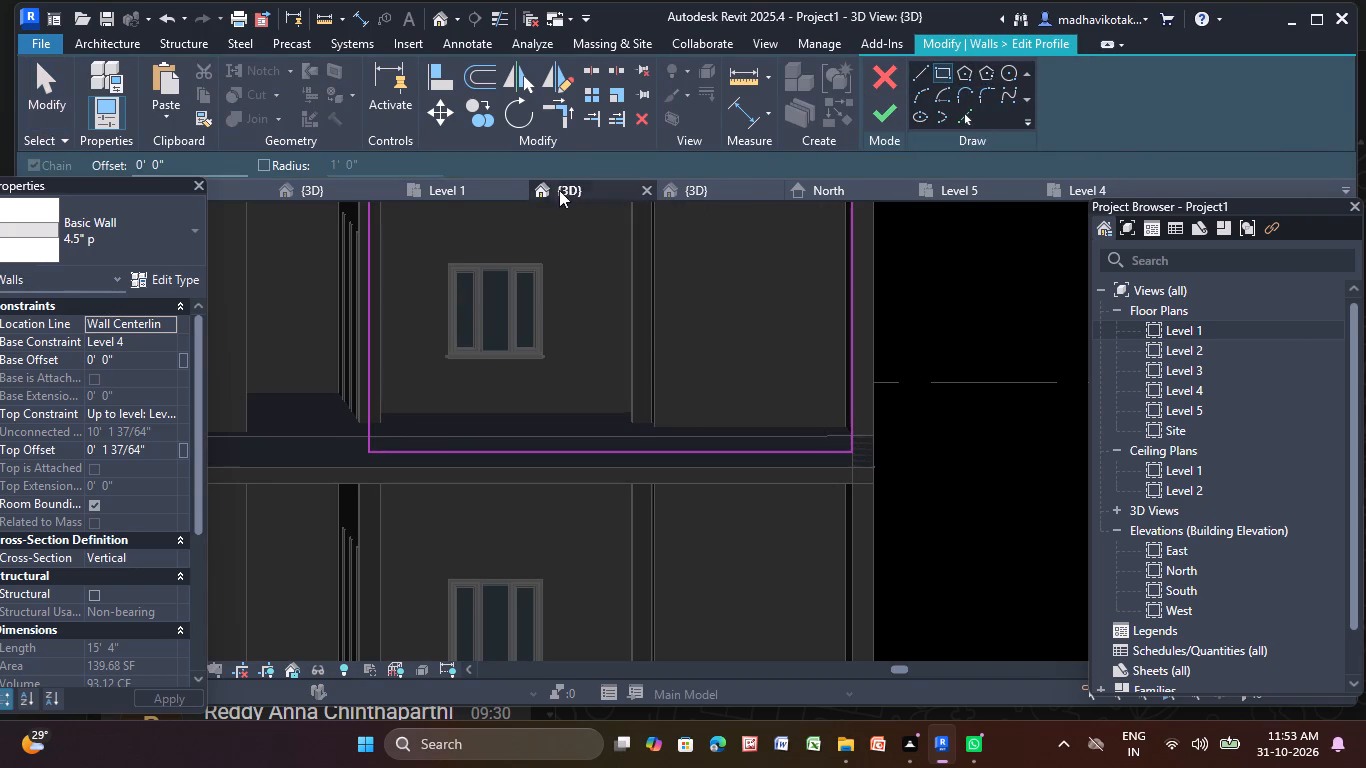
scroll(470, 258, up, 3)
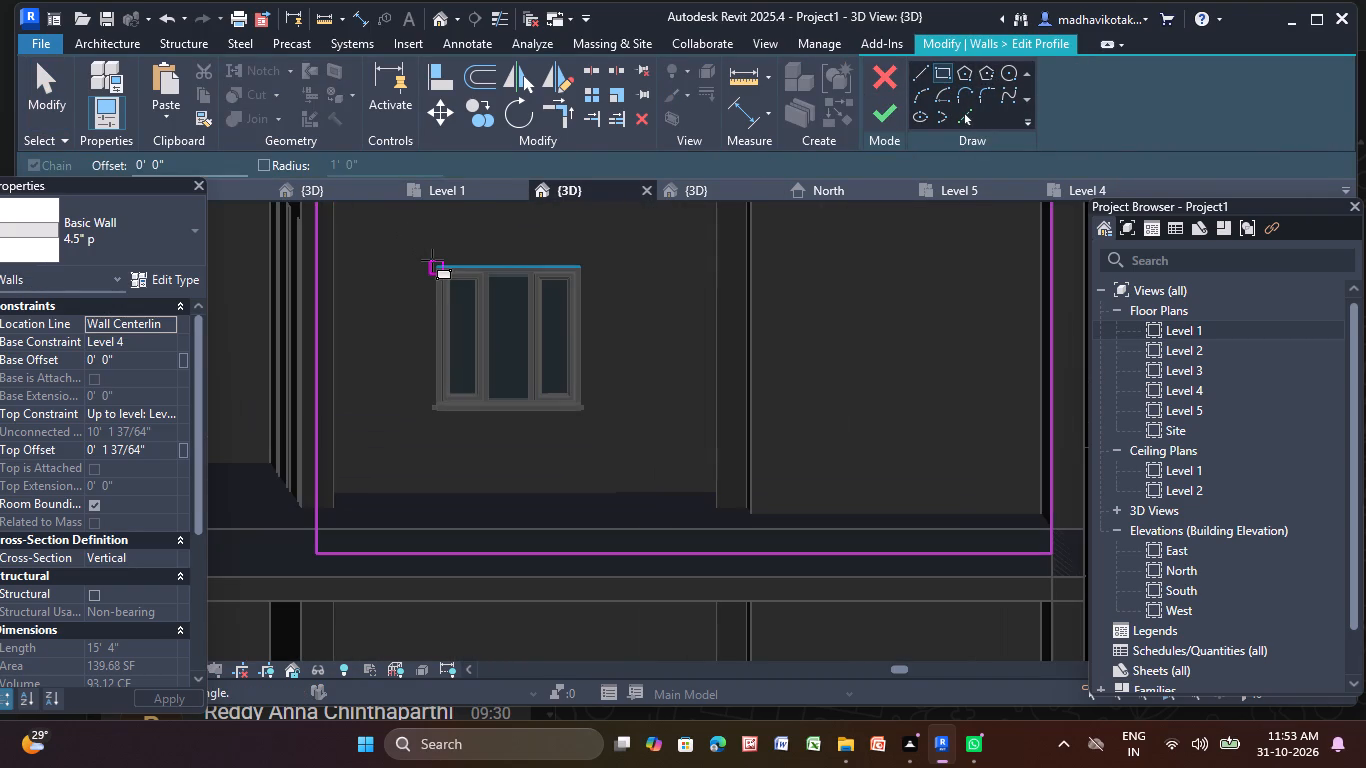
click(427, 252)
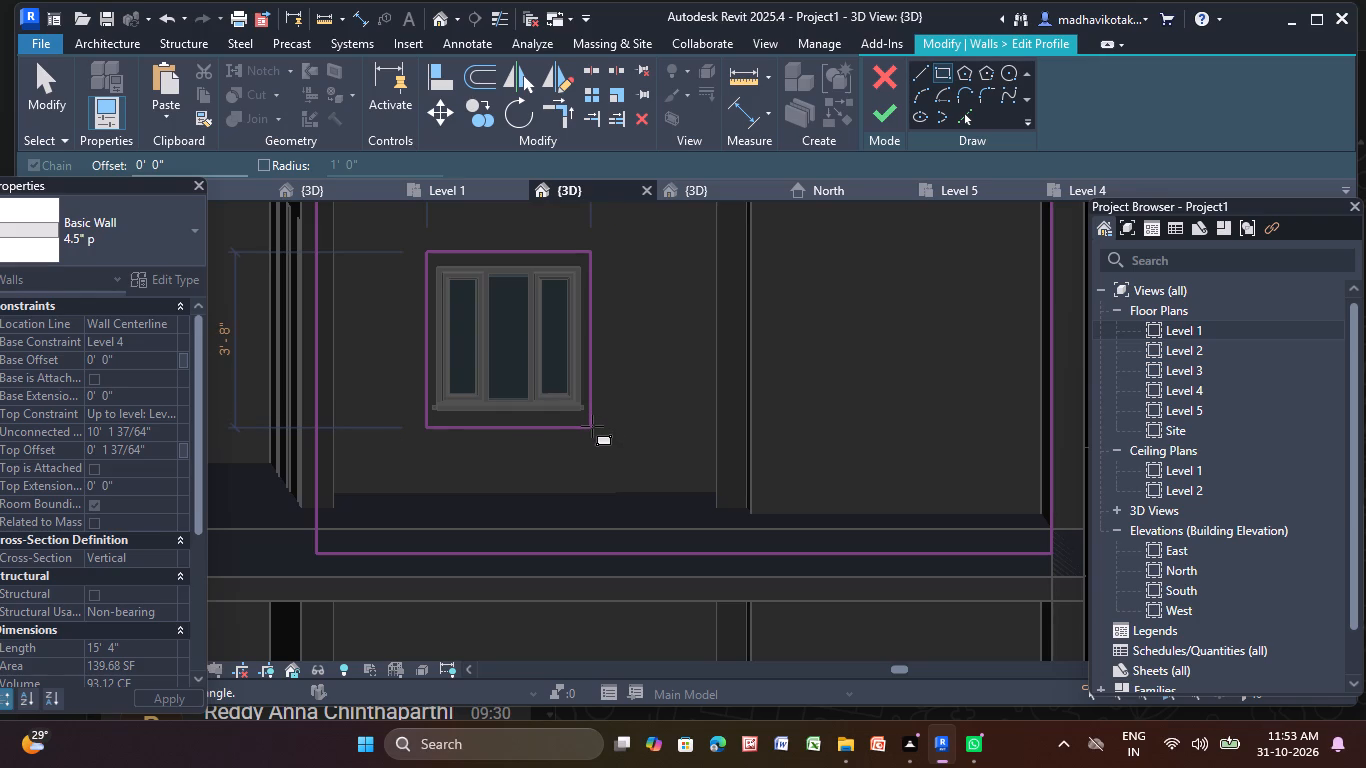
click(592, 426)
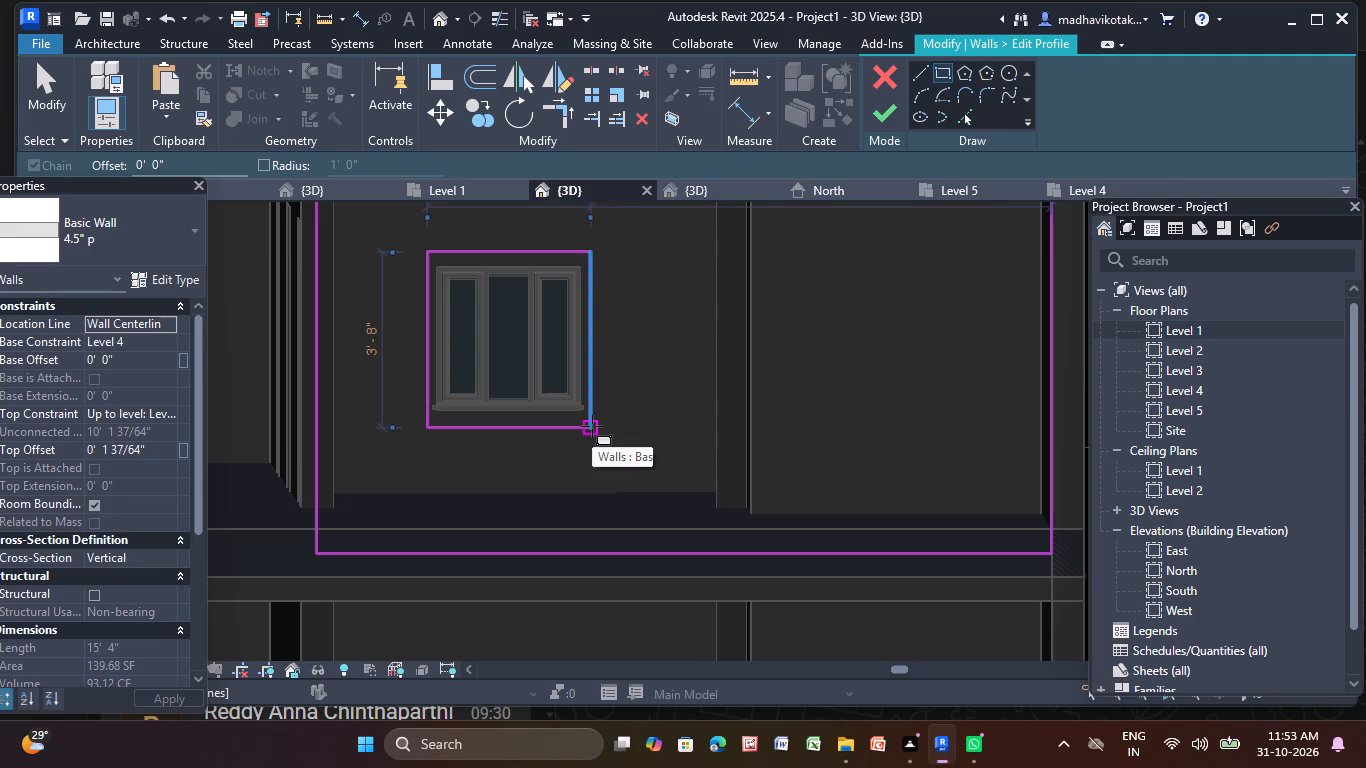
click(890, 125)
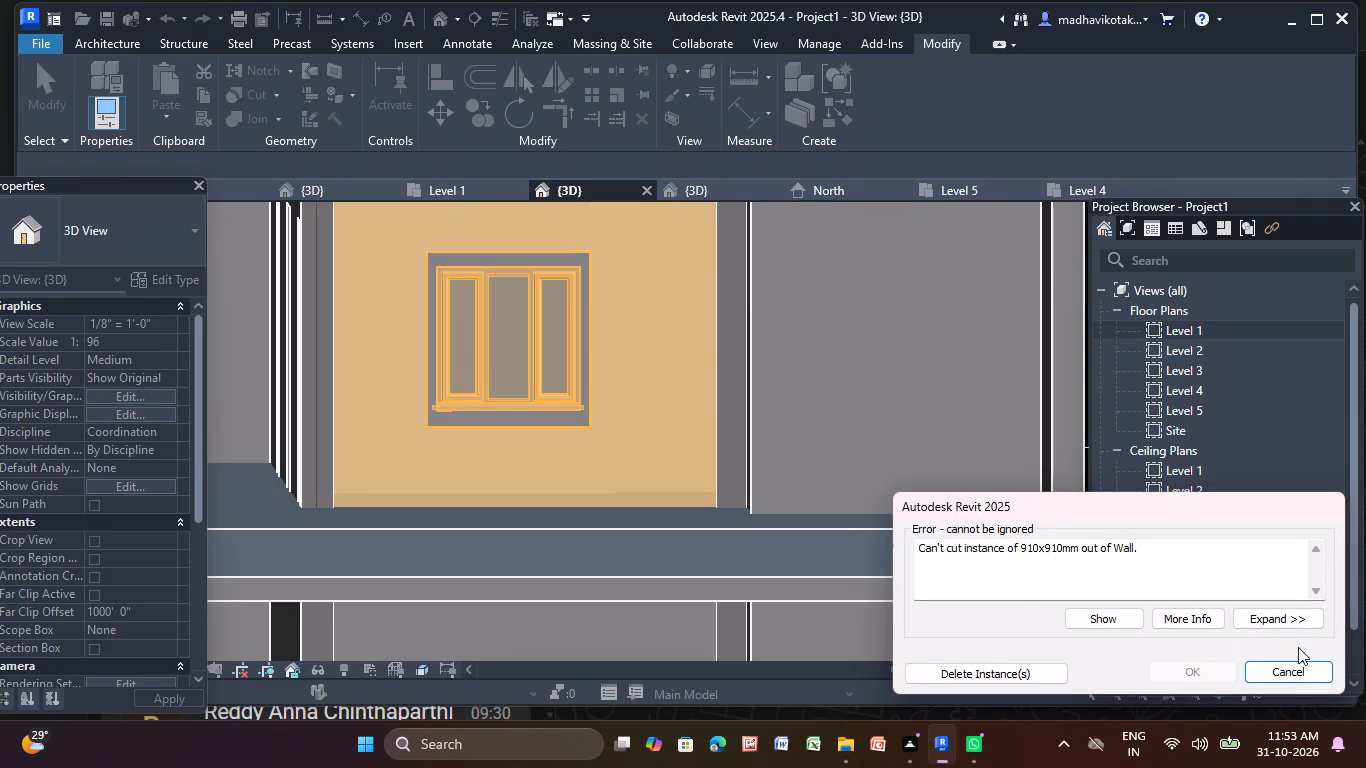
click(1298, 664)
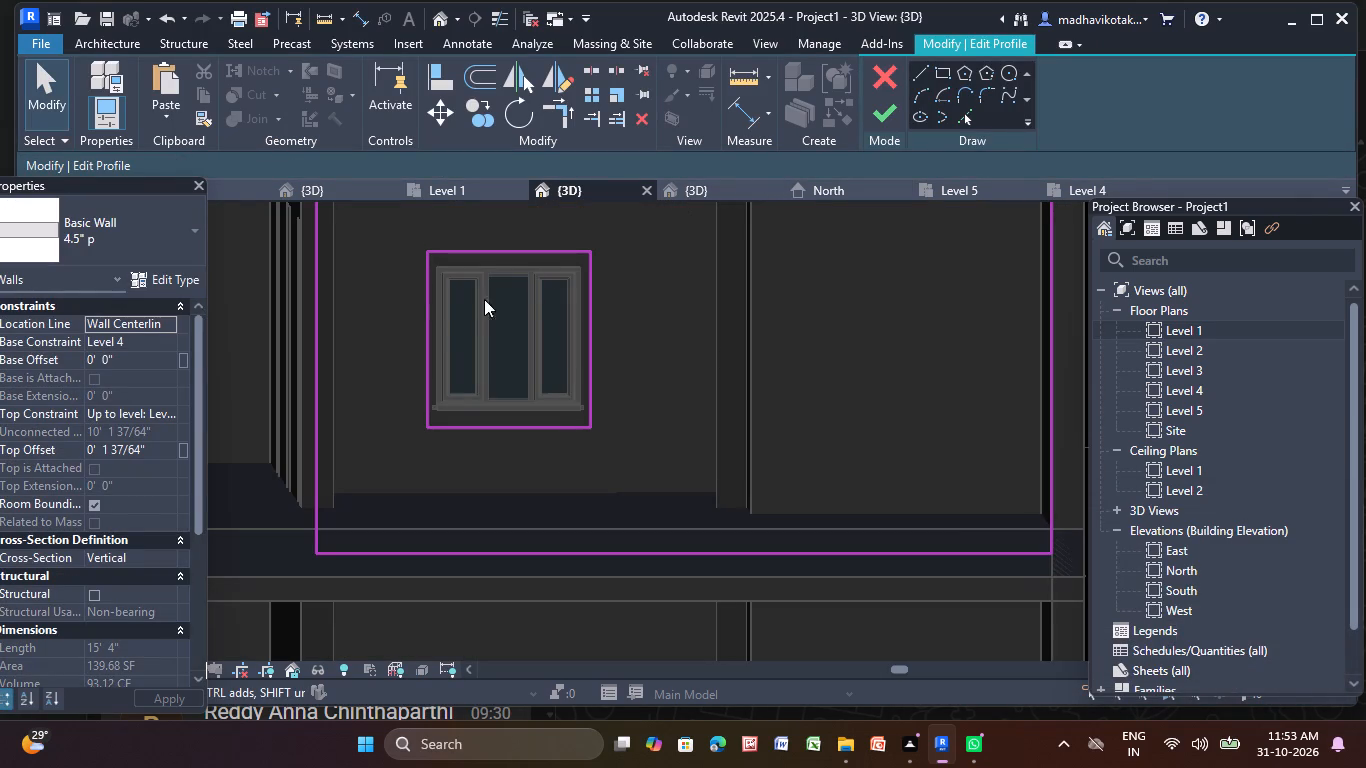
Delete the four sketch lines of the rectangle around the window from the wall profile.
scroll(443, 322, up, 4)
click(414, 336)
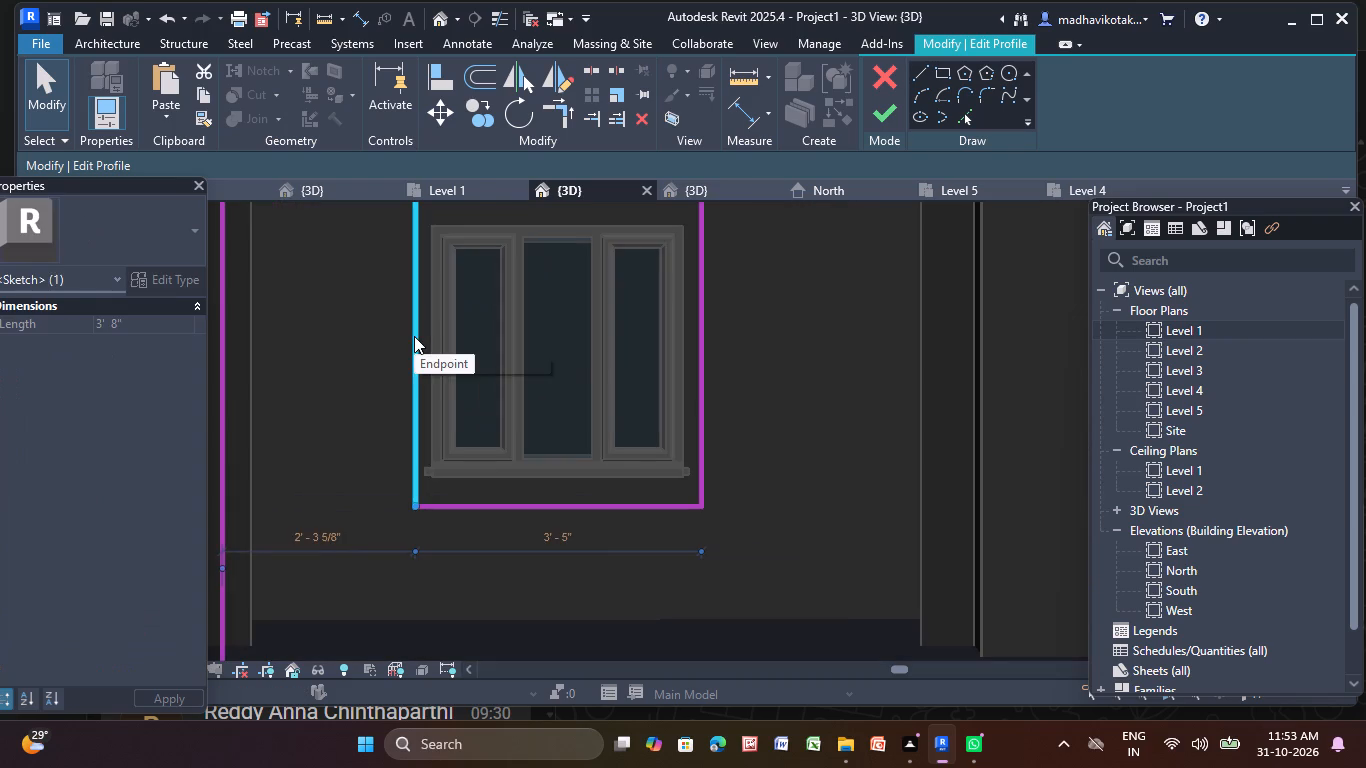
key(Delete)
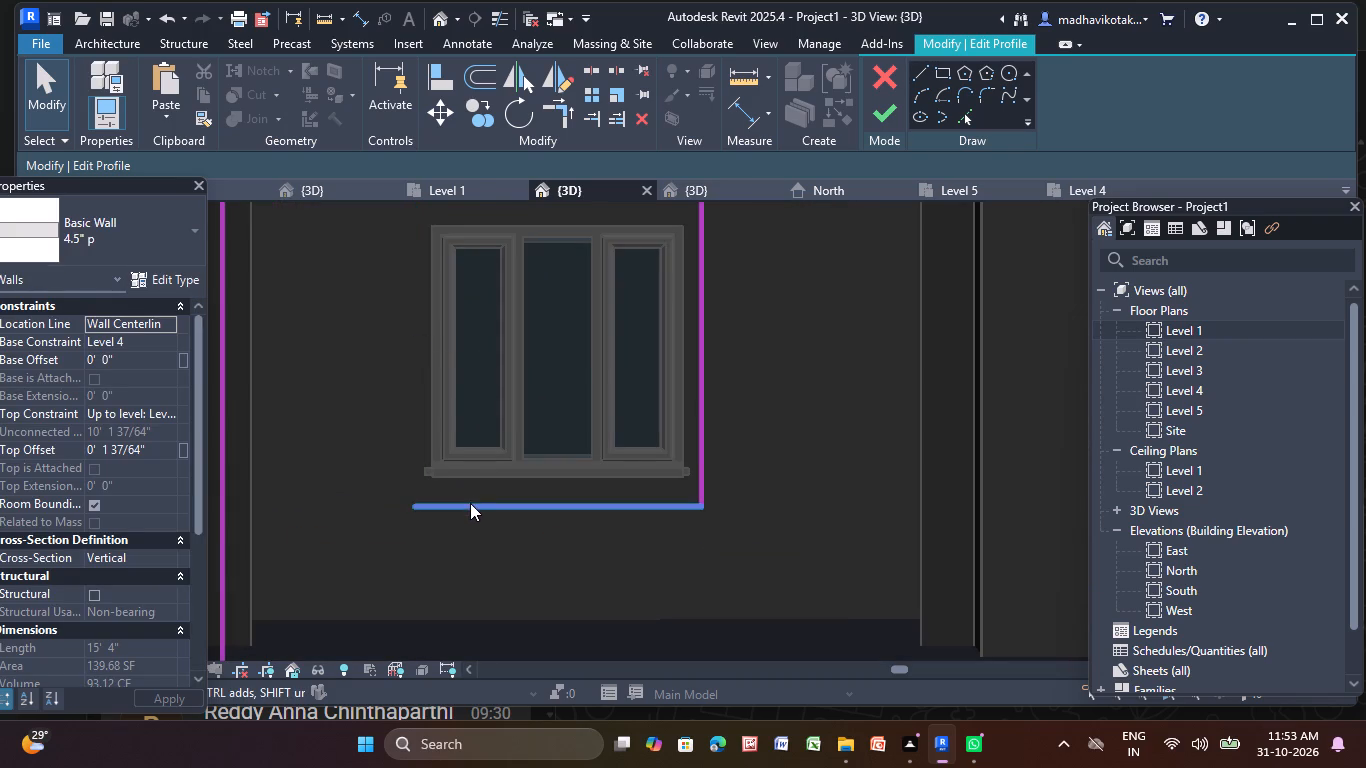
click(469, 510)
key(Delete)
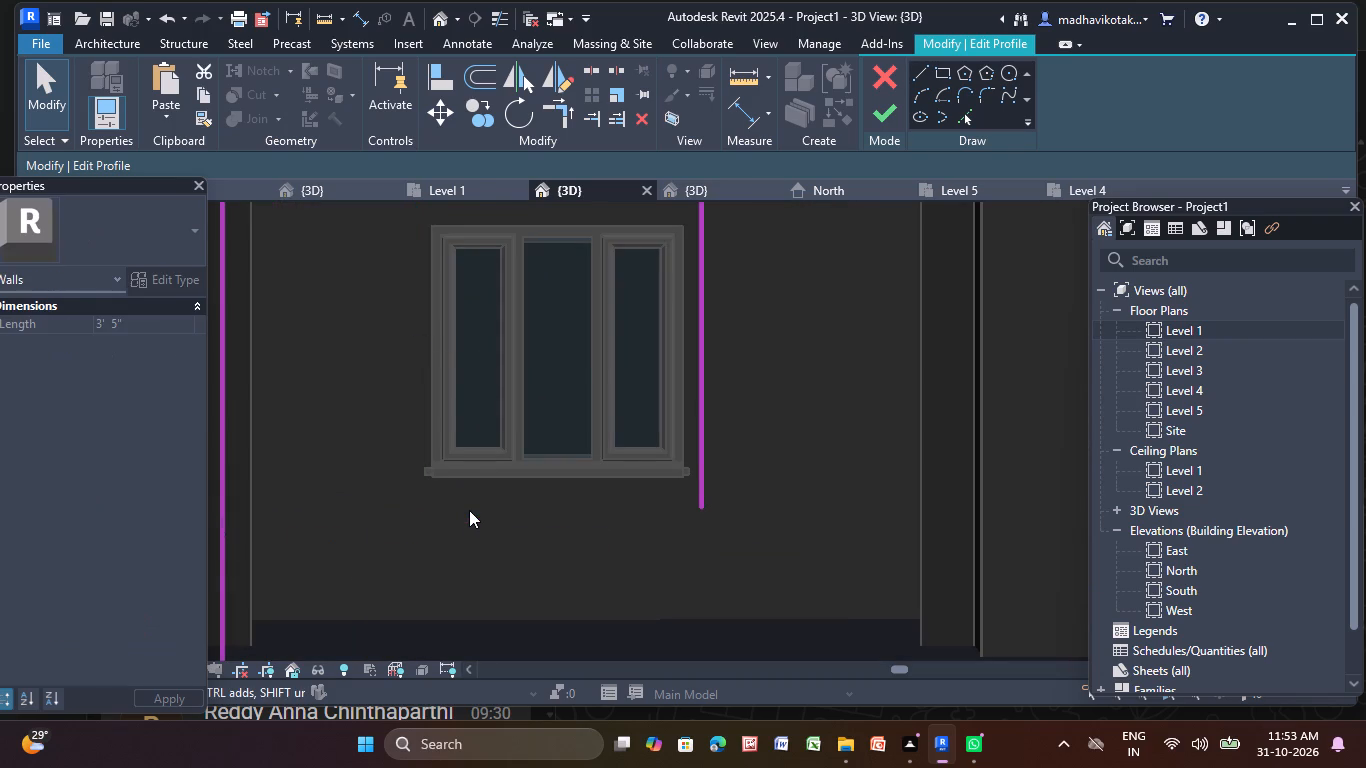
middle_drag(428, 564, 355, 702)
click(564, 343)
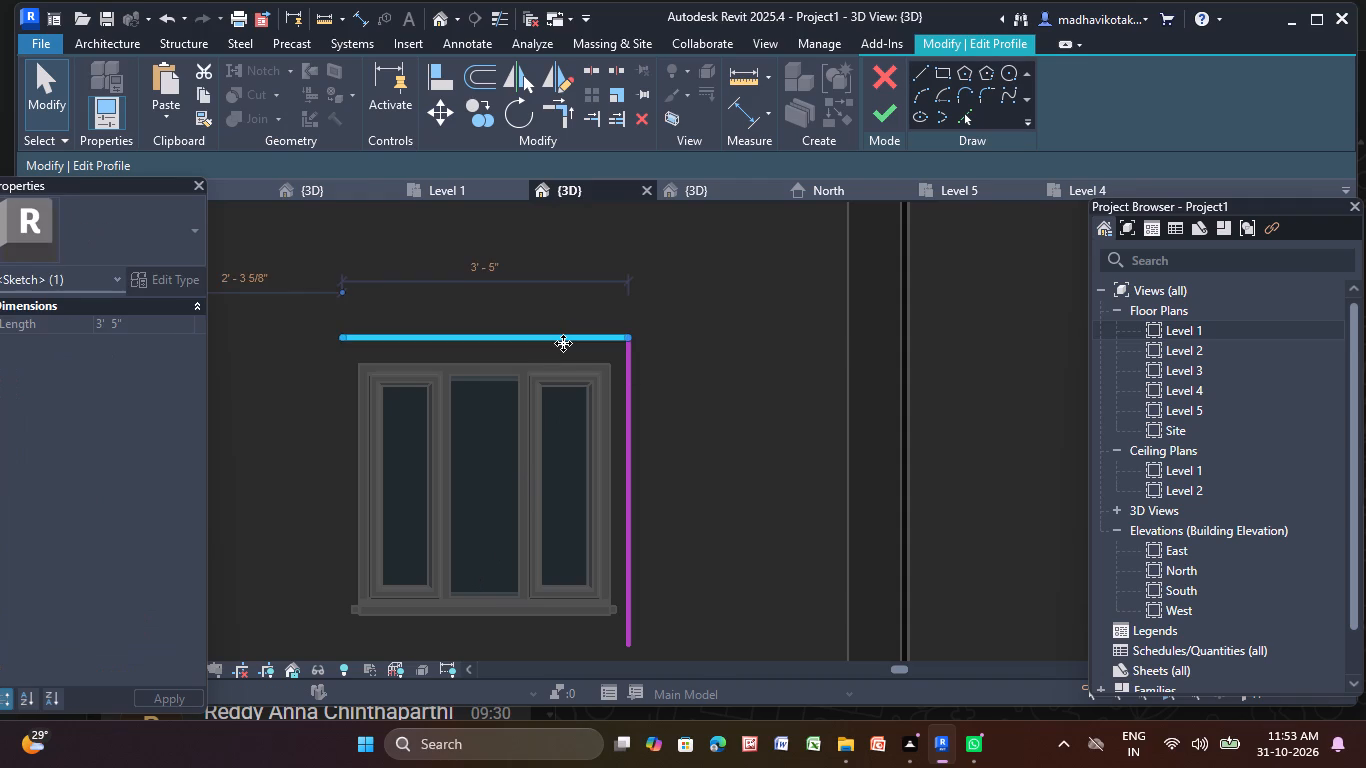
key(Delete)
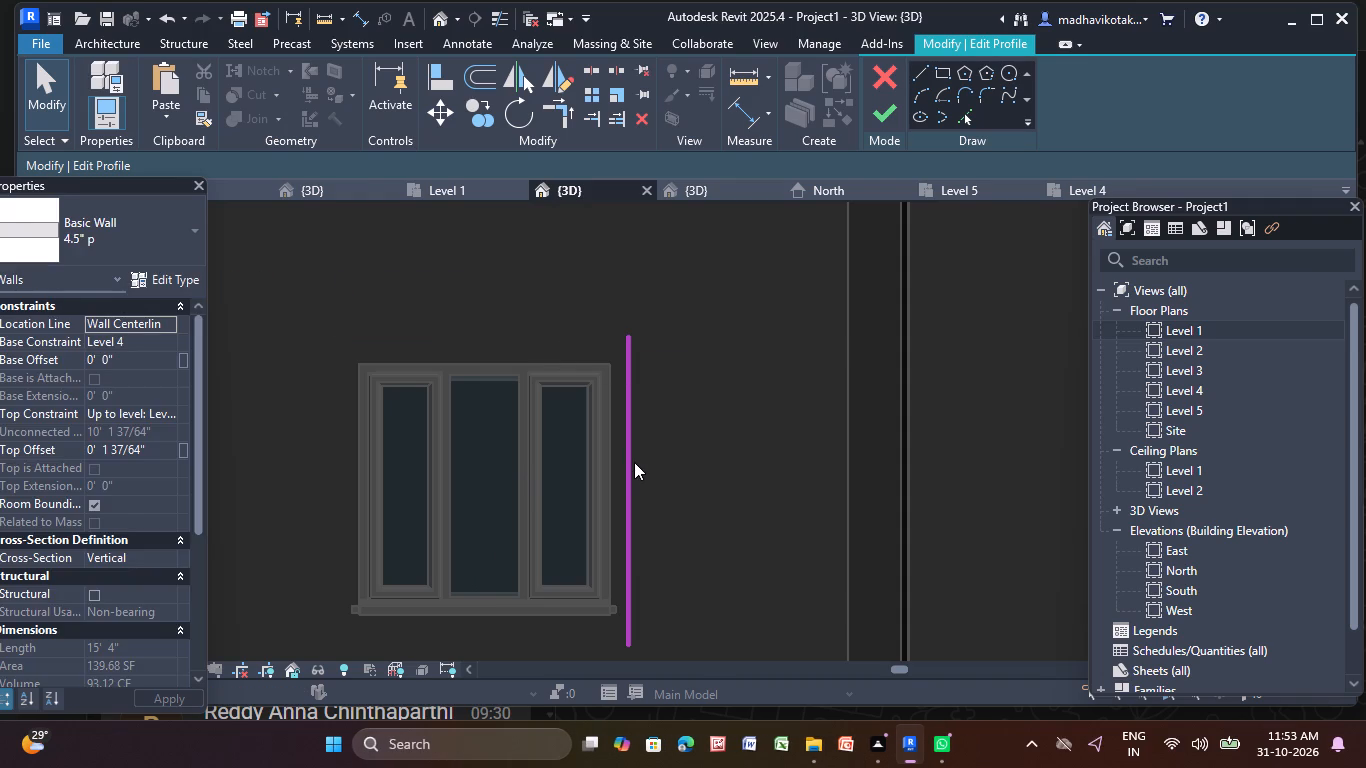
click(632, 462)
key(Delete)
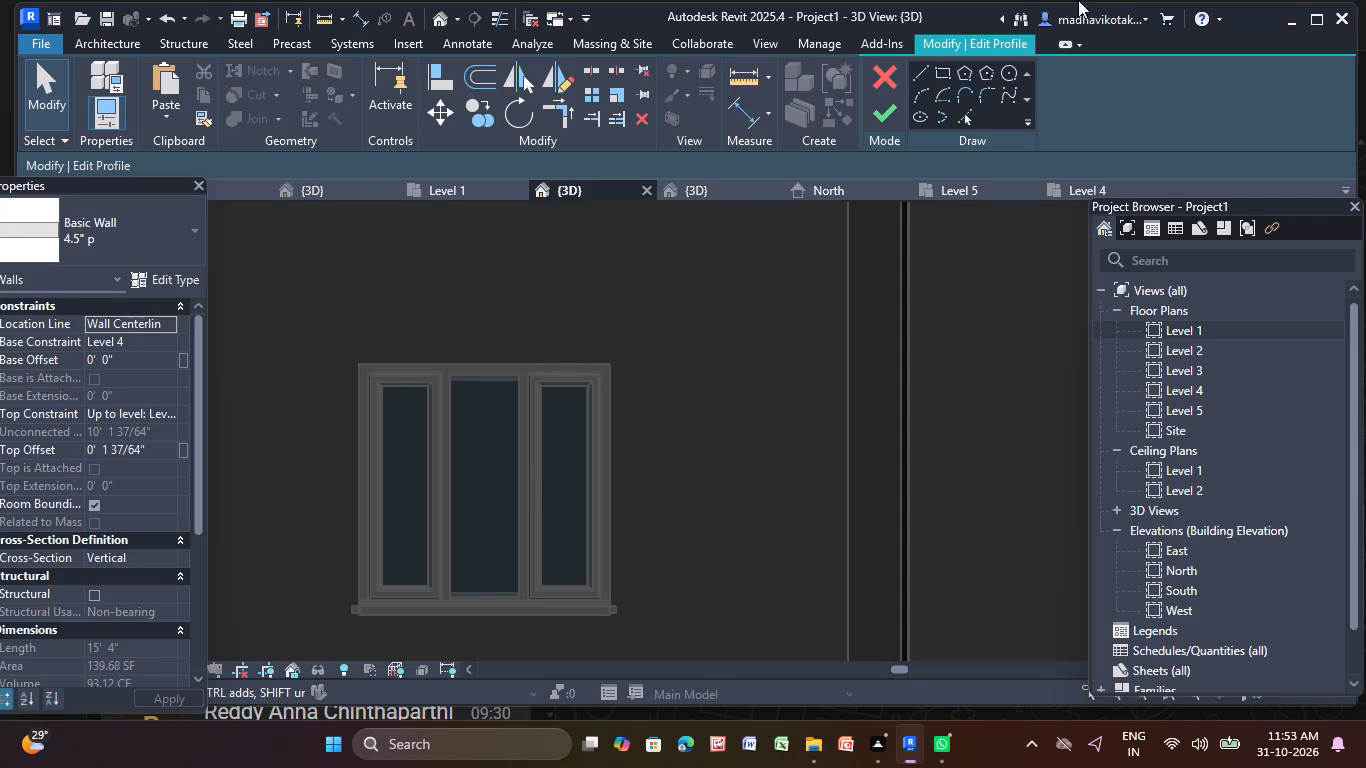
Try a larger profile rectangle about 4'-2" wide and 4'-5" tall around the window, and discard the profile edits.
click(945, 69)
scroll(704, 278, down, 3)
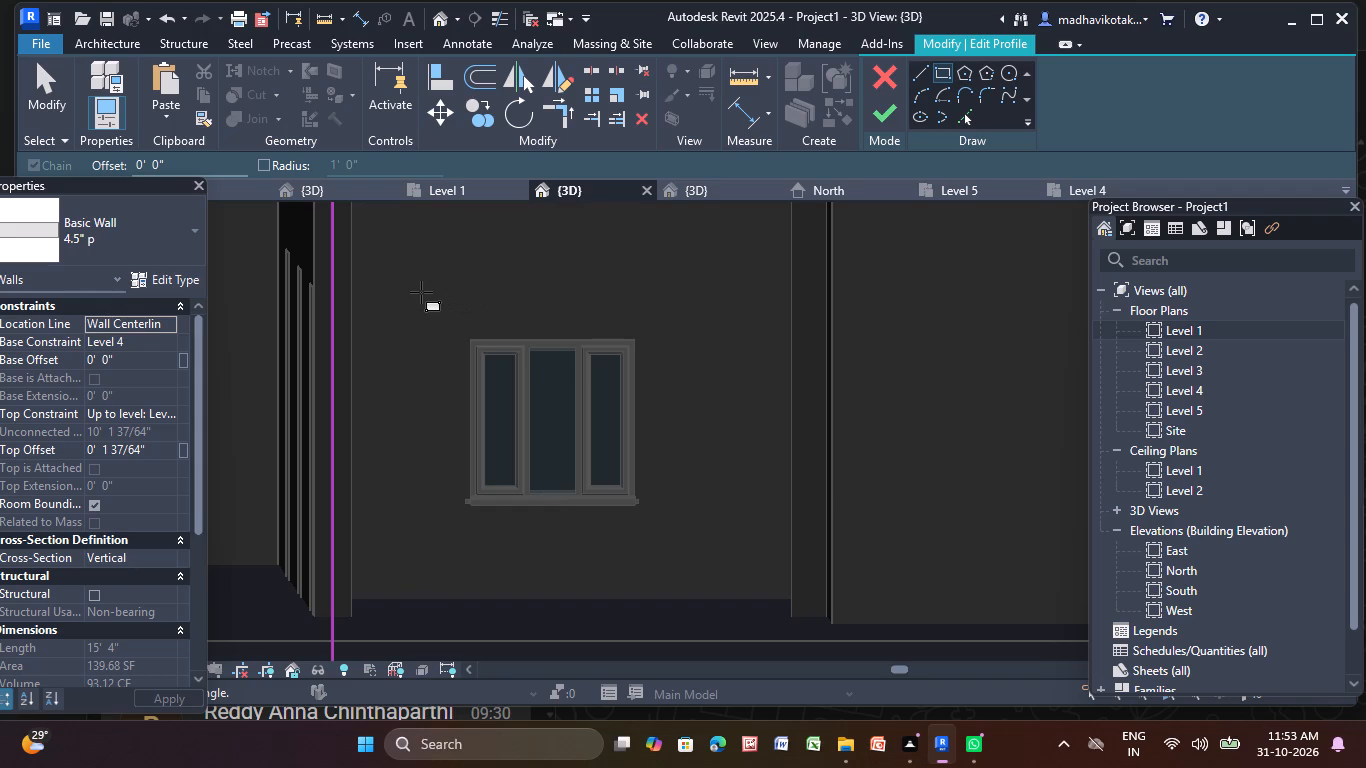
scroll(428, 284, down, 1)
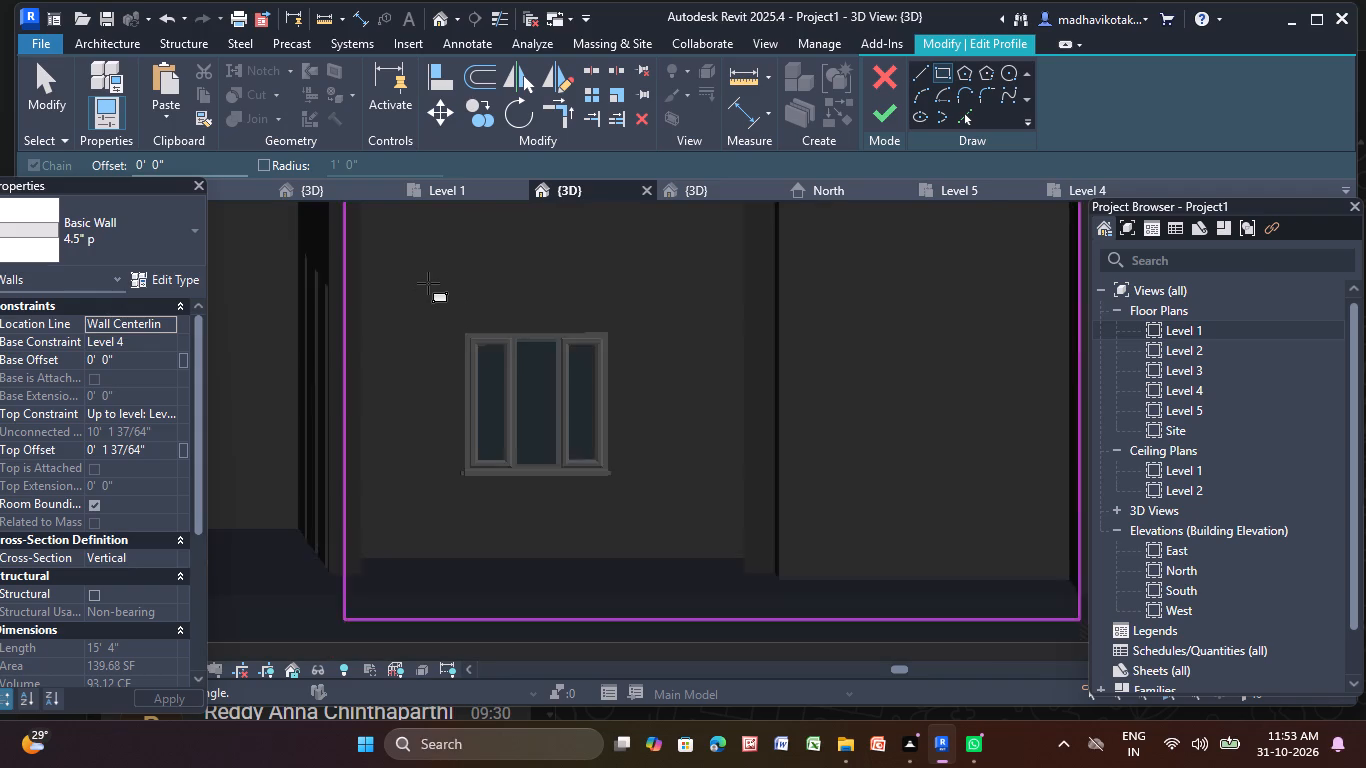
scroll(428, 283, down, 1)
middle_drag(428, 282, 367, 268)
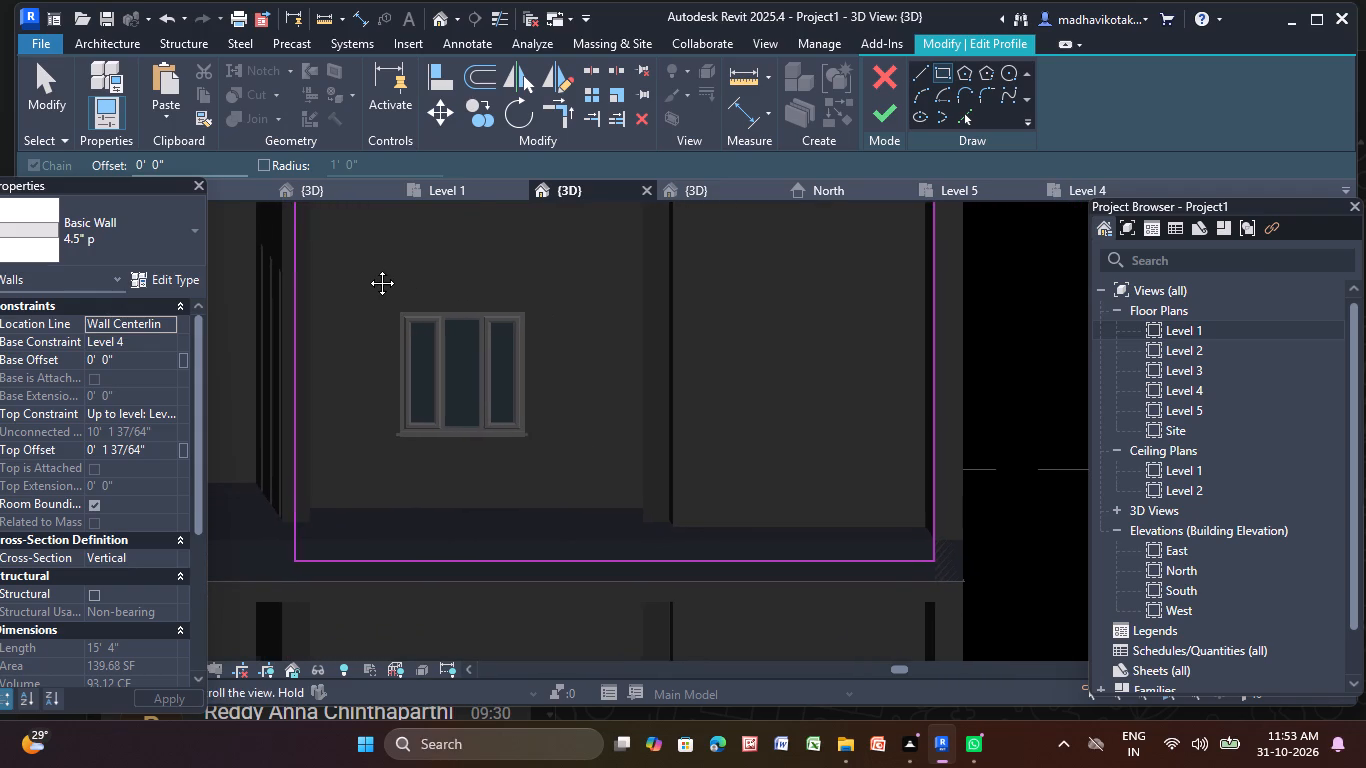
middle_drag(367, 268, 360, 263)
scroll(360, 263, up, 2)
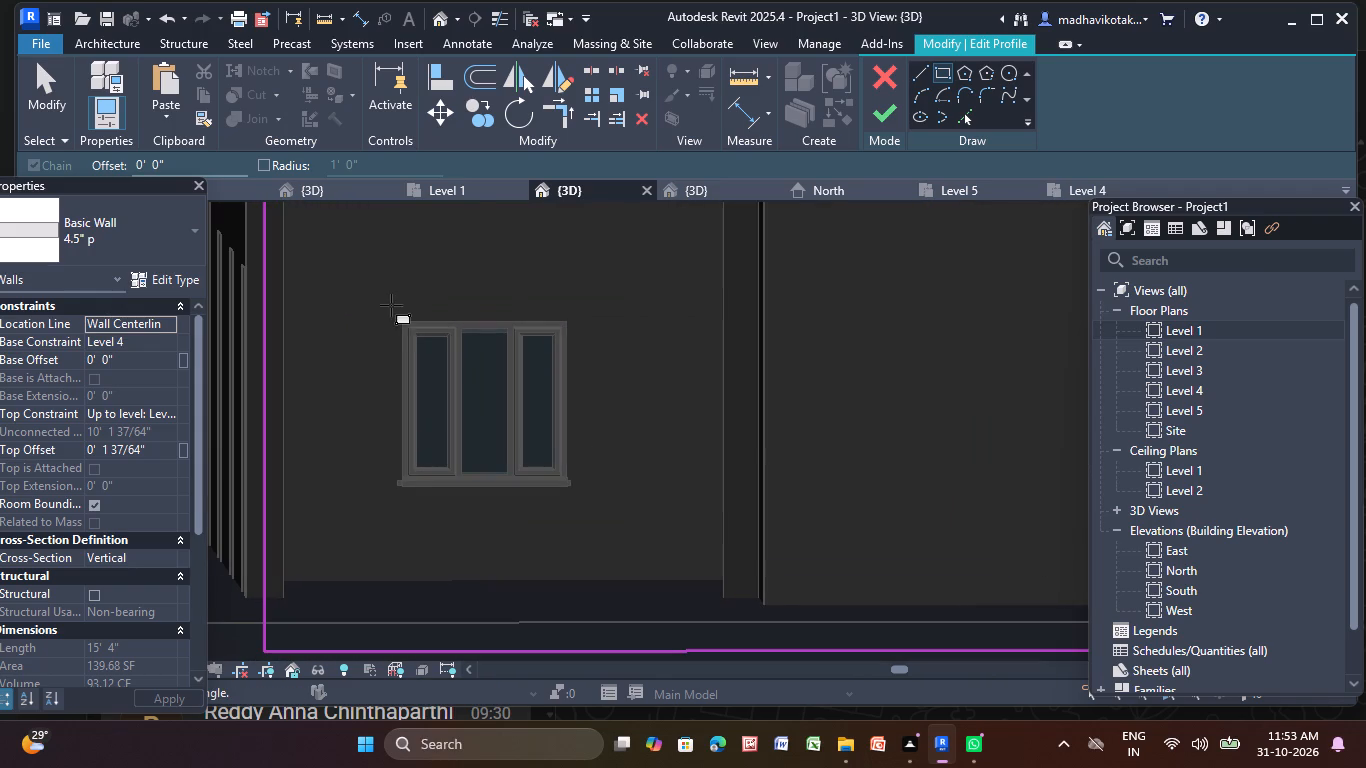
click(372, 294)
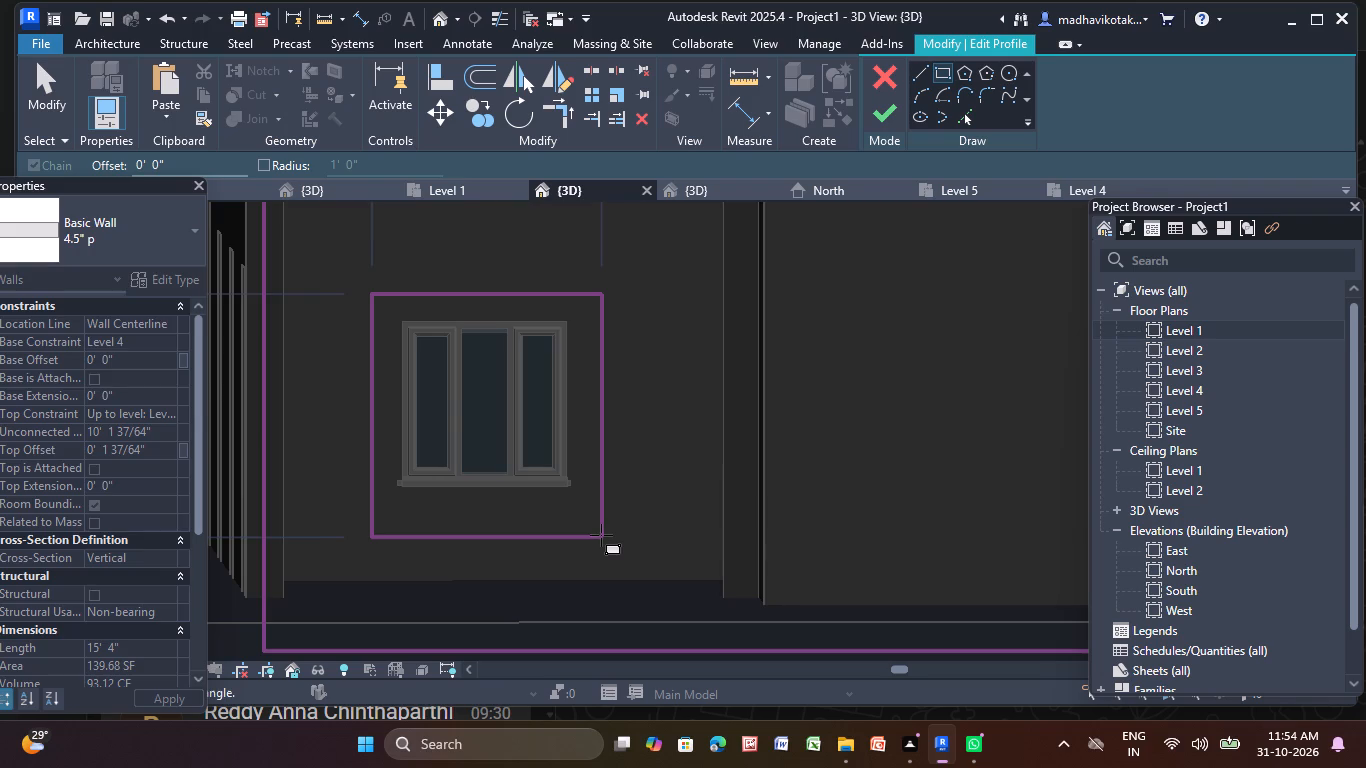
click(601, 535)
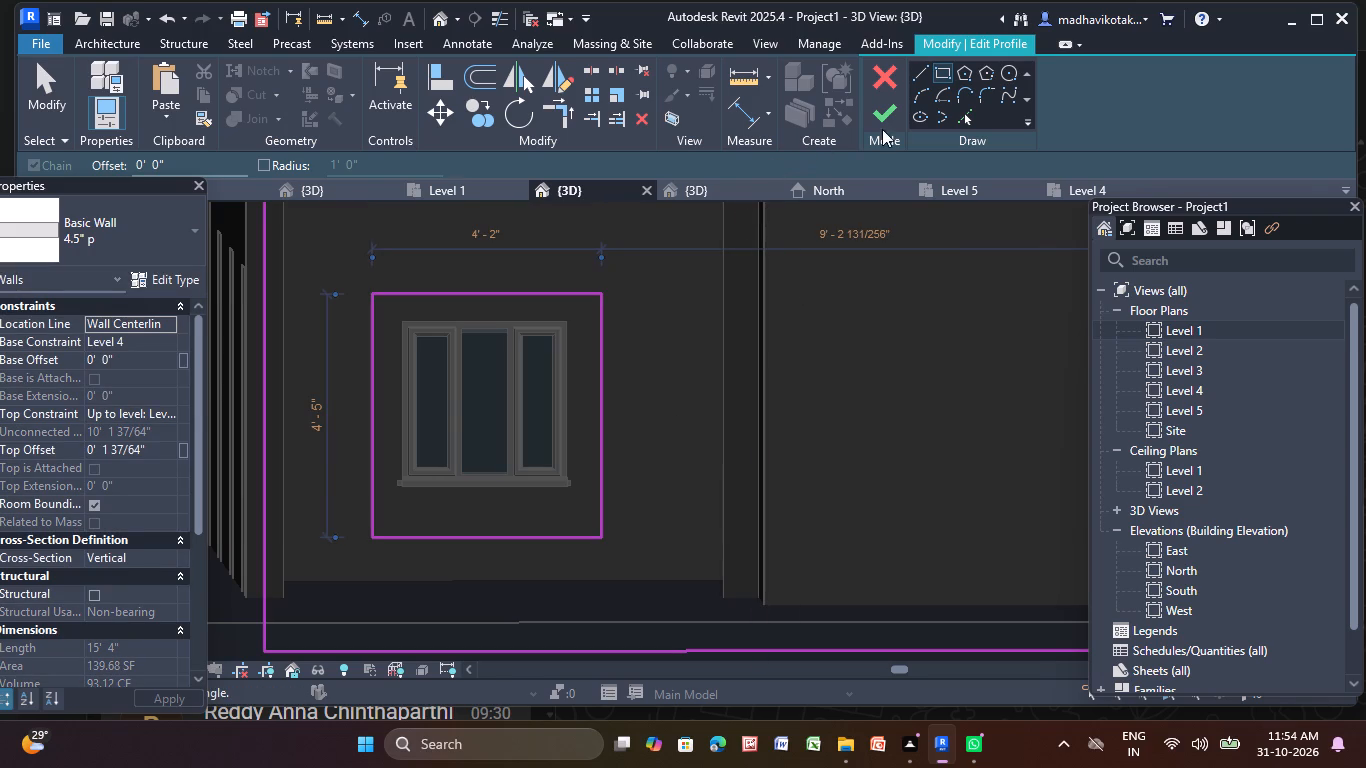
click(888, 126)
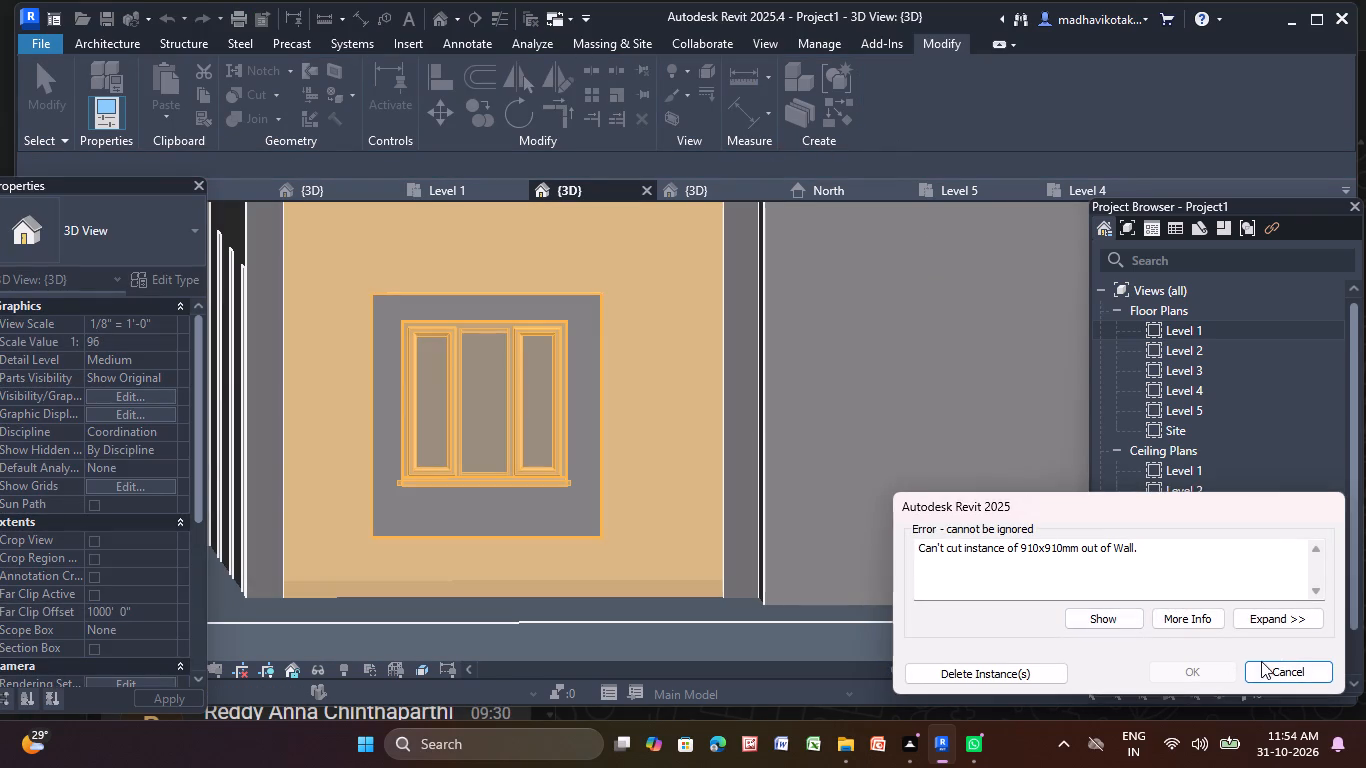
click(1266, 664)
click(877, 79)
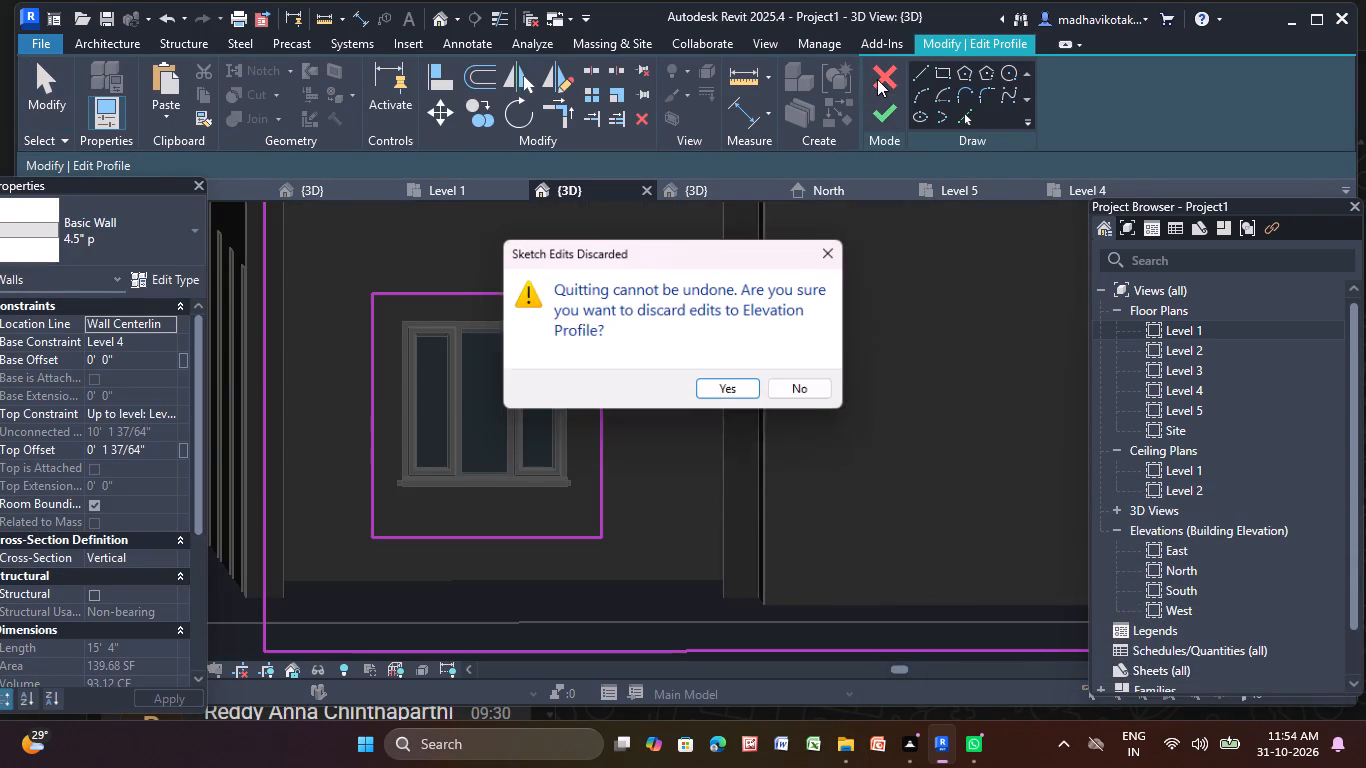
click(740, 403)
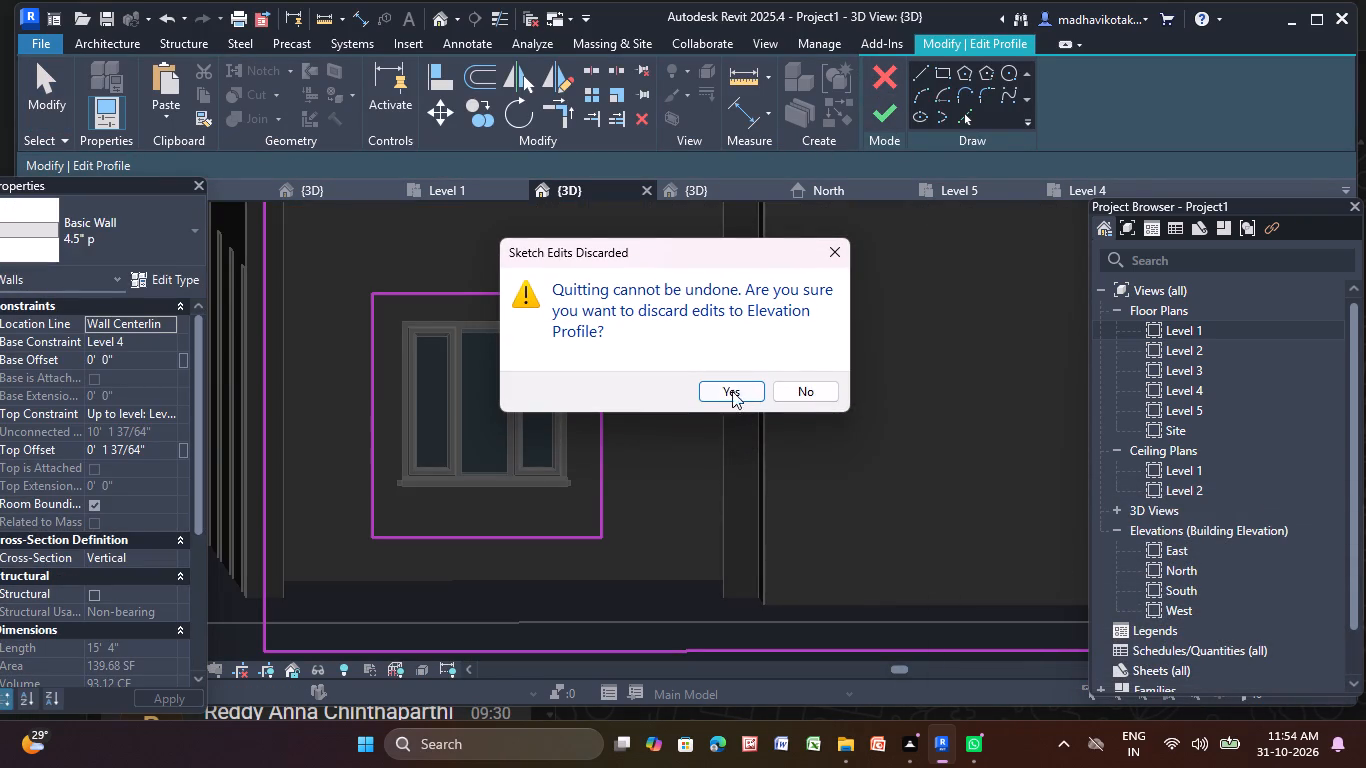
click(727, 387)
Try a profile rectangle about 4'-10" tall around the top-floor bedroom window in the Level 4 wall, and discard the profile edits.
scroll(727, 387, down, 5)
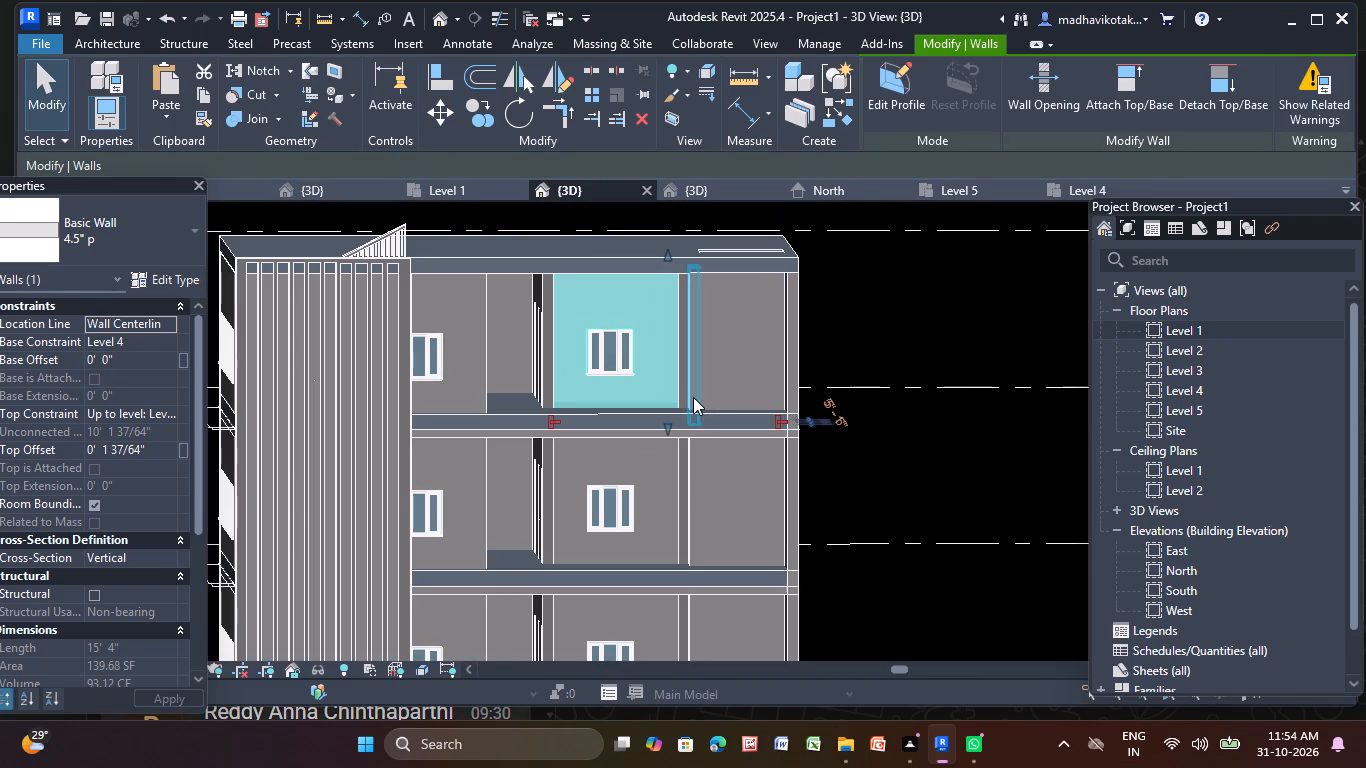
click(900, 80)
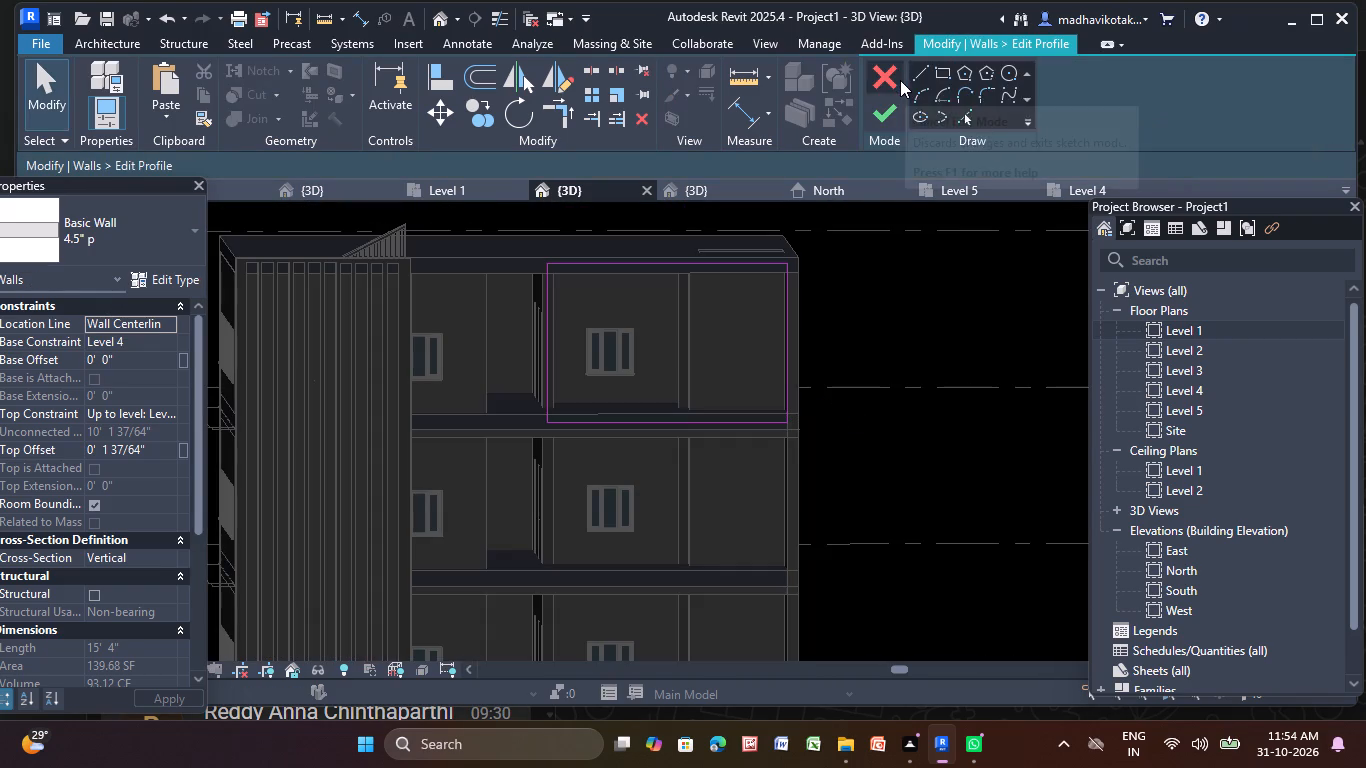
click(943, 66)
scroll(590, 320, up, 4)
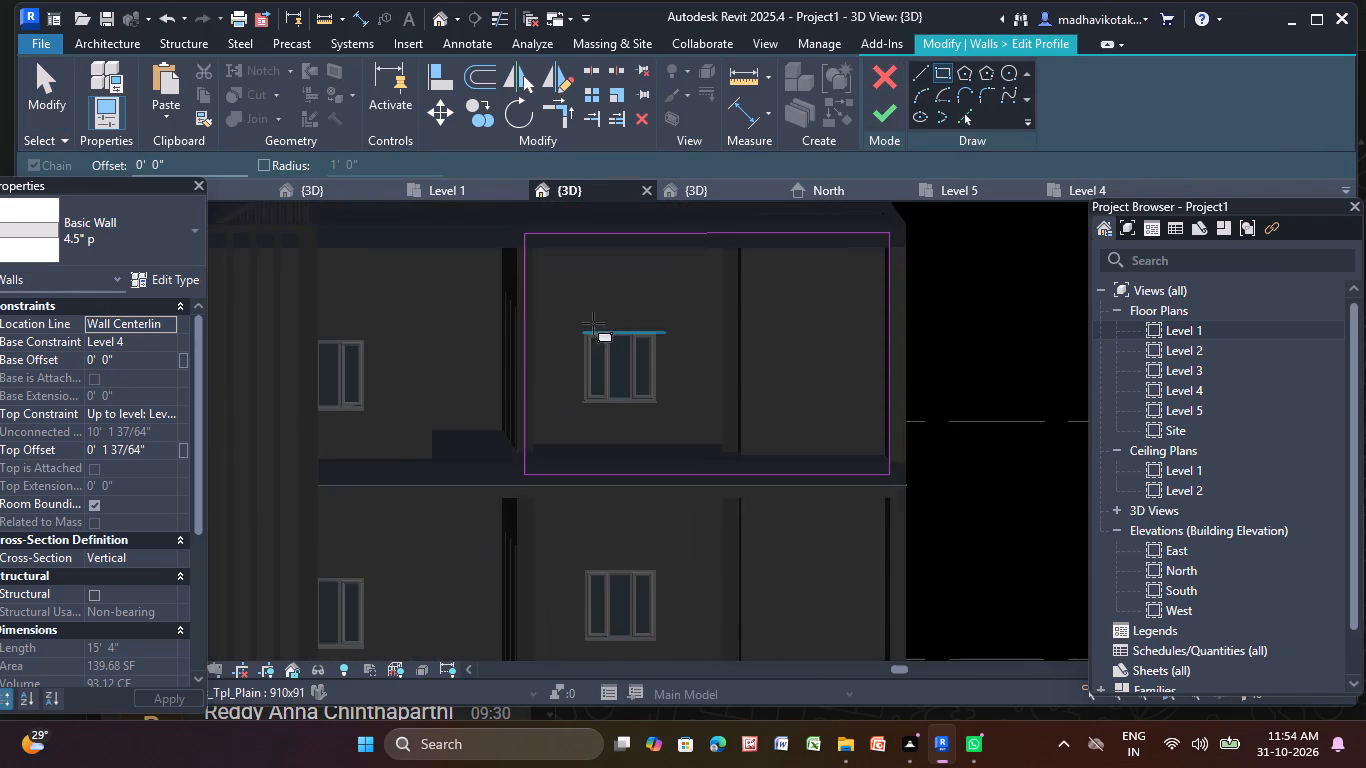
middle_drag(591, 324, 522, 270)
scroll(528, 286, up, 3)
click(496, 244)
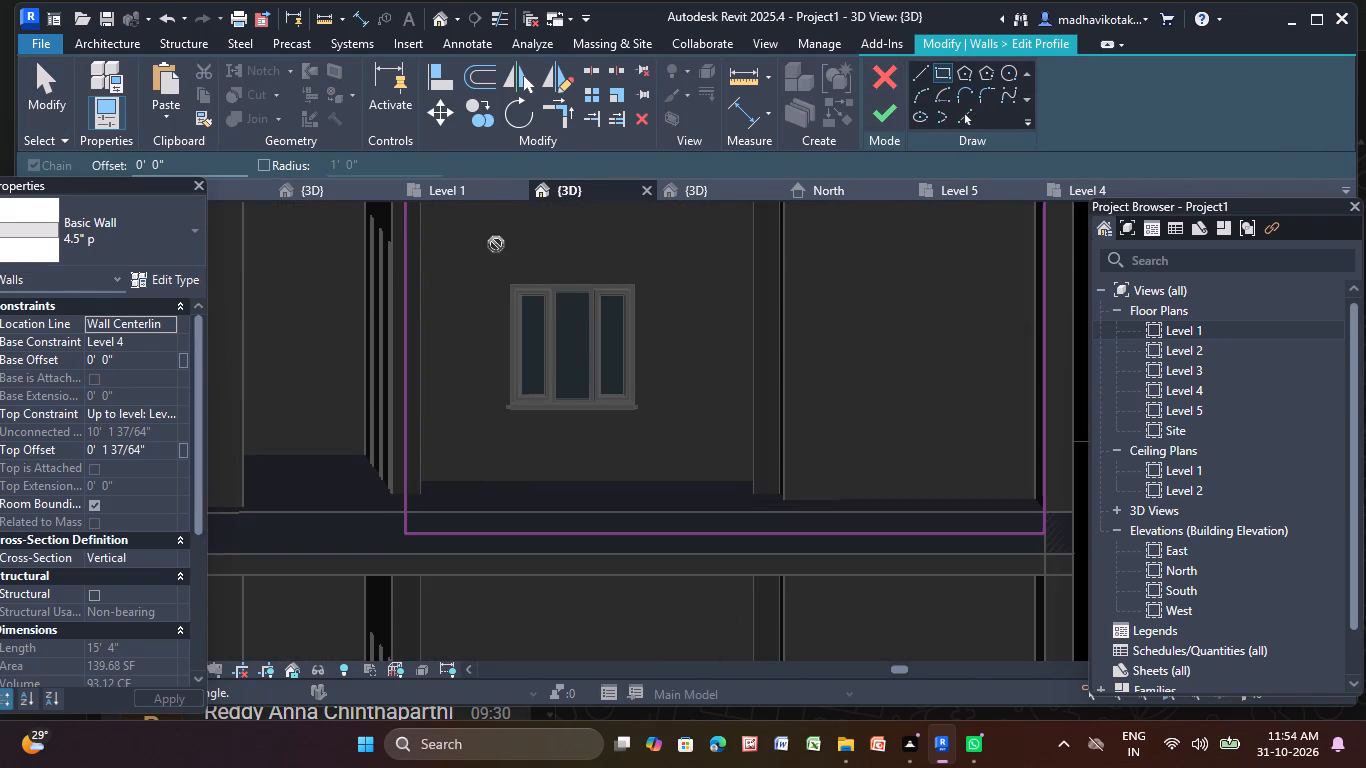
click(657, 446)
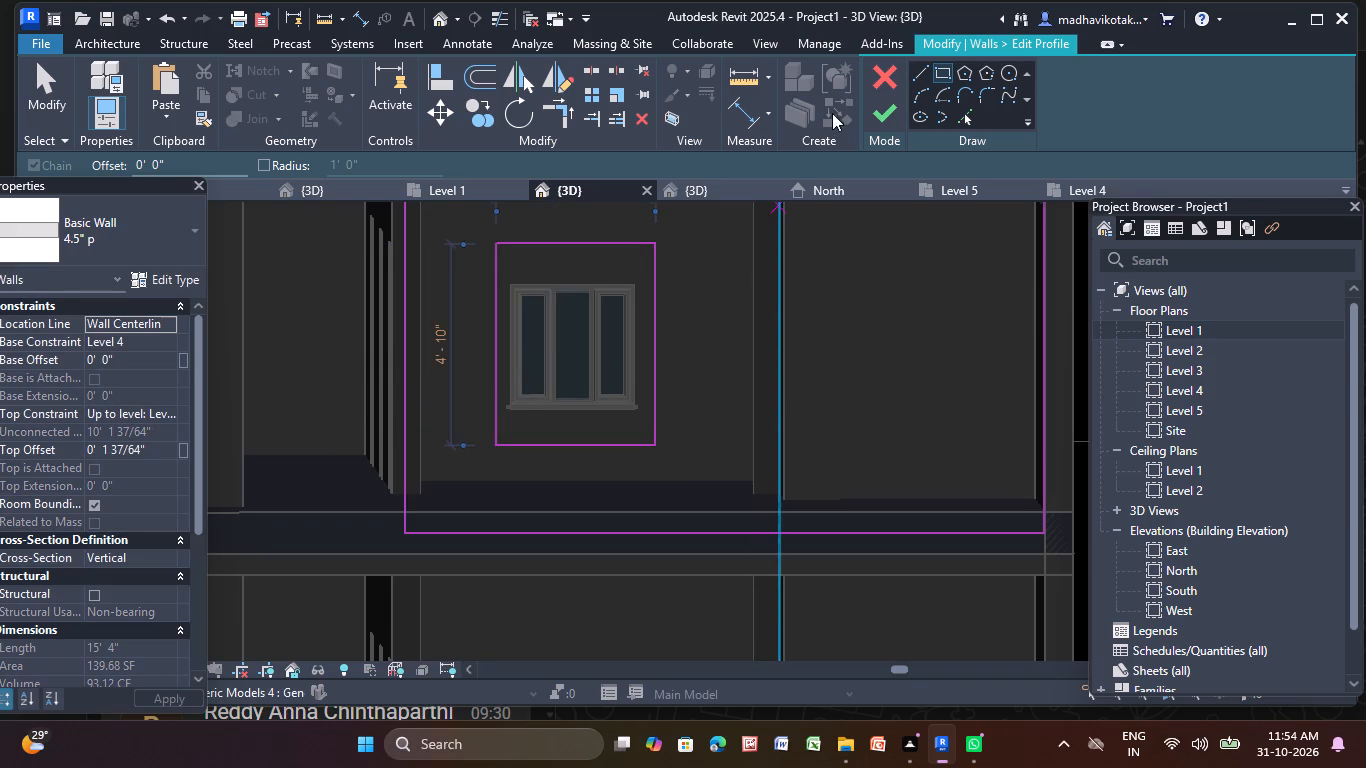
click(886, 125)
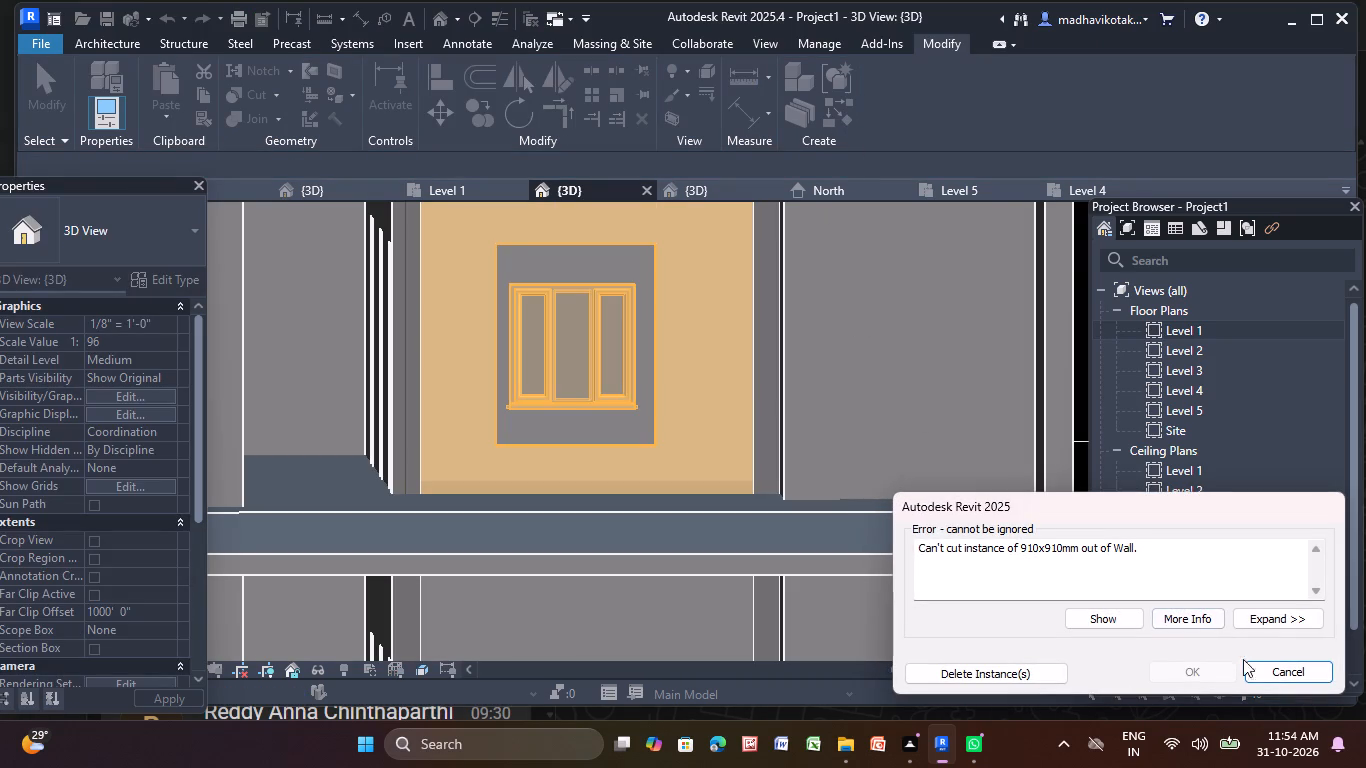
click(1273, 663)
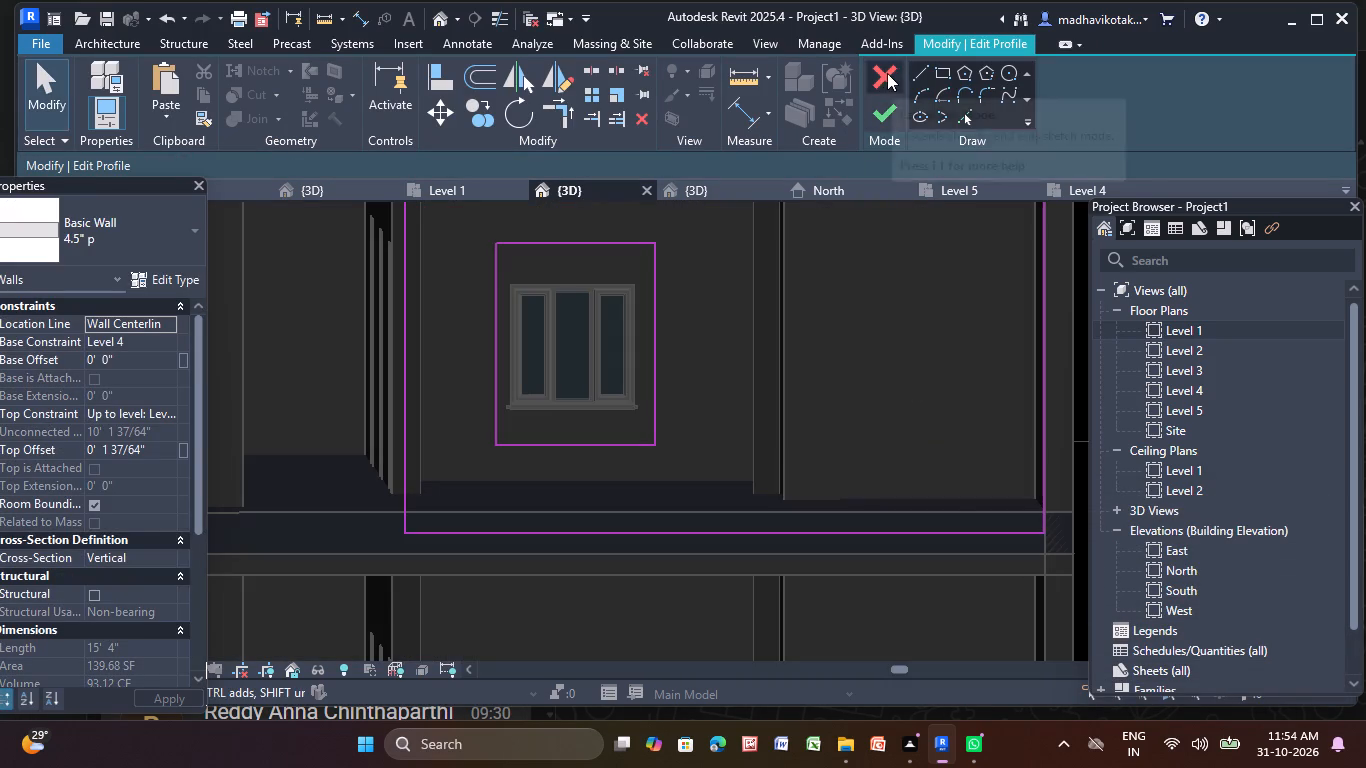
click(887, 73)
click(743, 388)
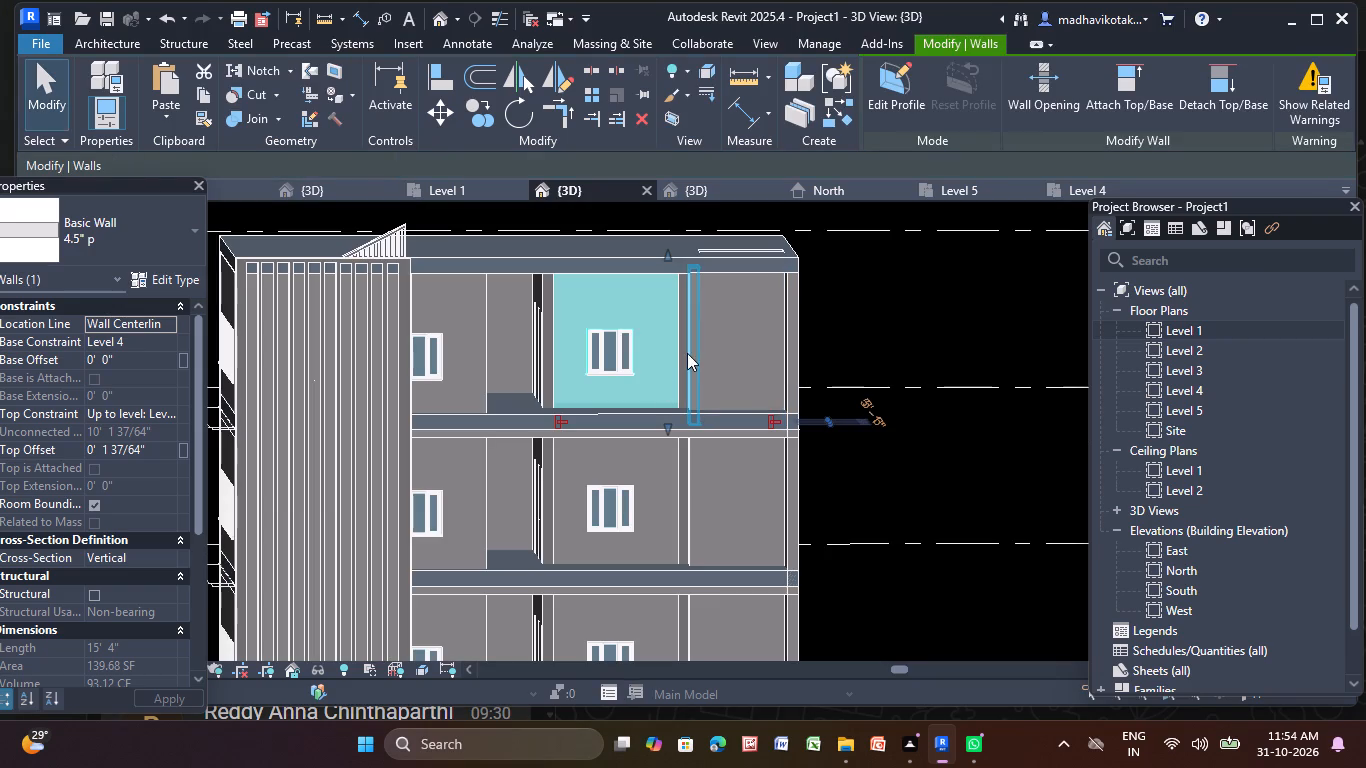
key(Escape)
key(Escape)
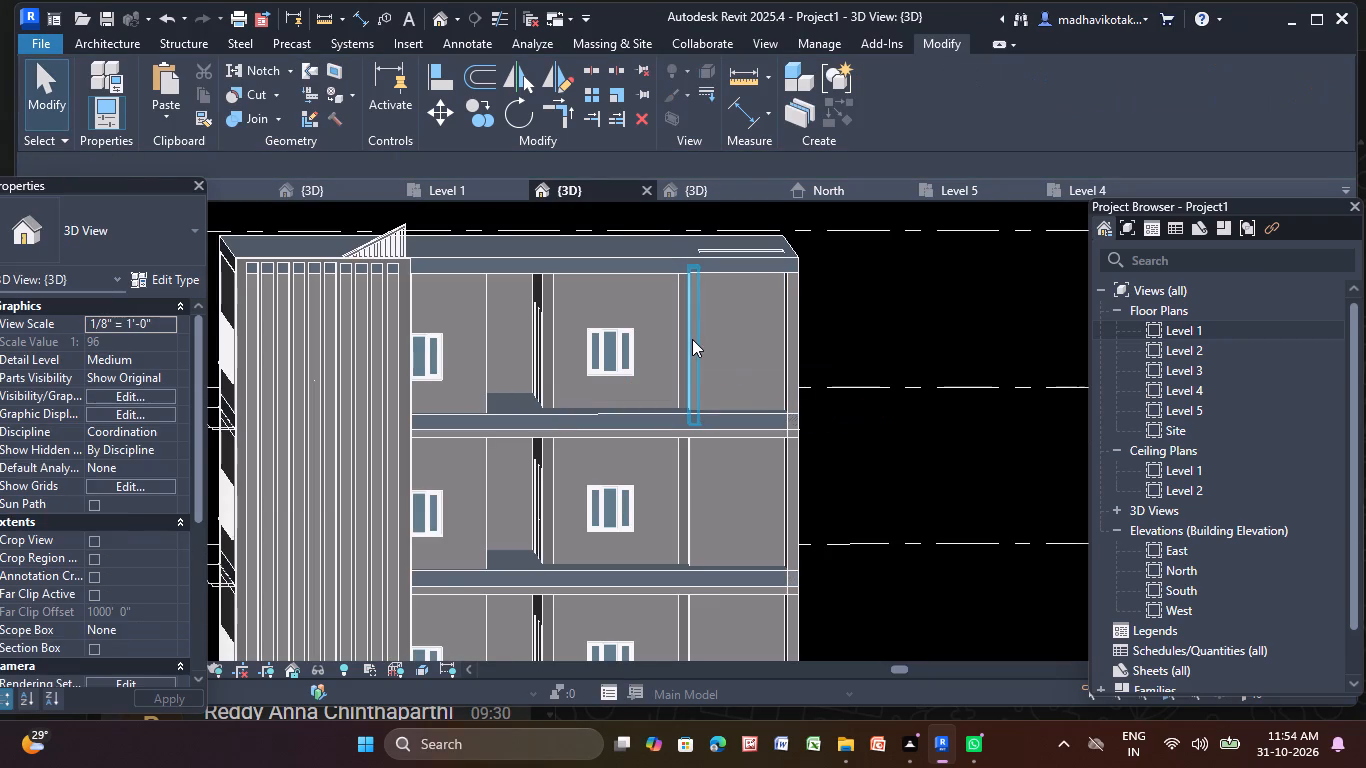
Examine the bedroom windows and the surrounding walls on the front facade from several angles across the floors.
scroll(692, 339, down, 5)
middle_drag(811, 433, 792, 437)
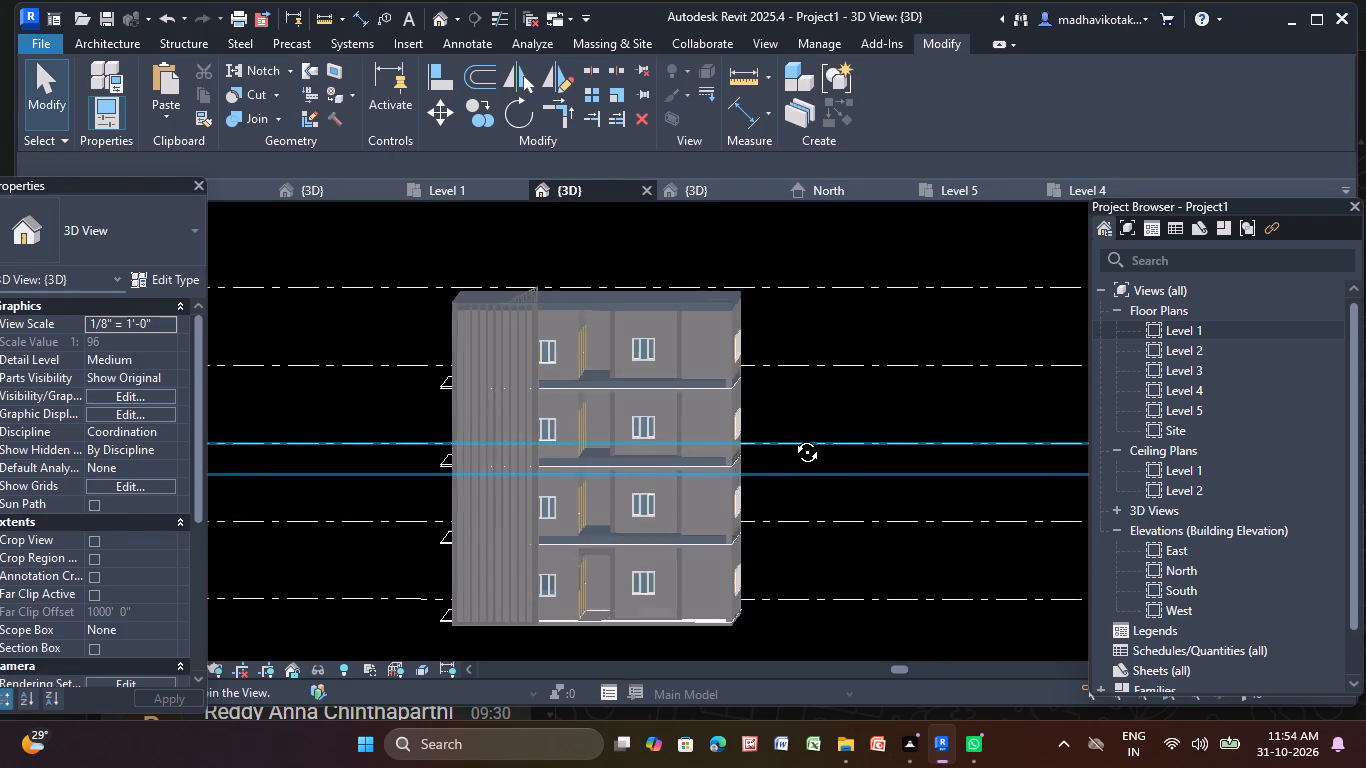
middle_drag(792, 437, 797, 437)
scroll(647, 400, up, 4)
middle_drag(645, 400, 644, 358)
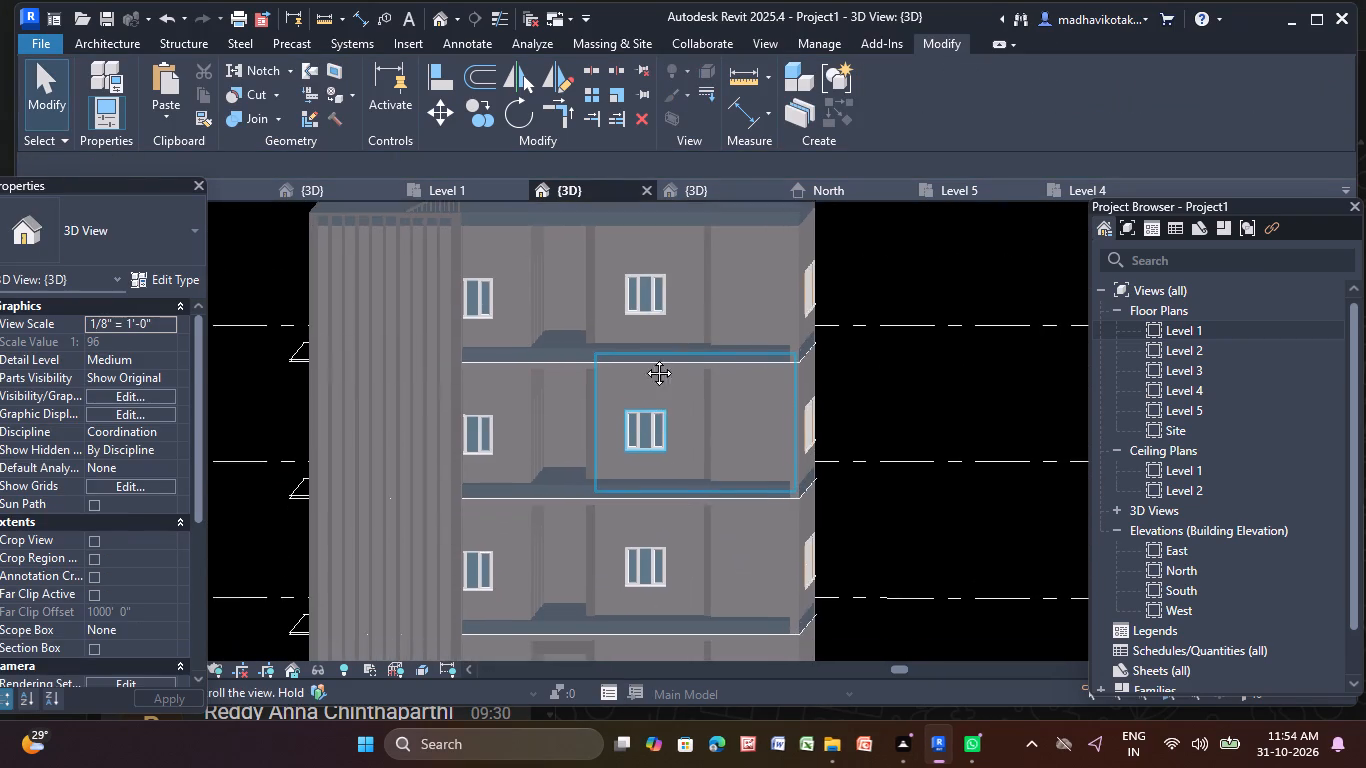
middle_drag(644, 358, 630, 304)
scroll(615, 344, up, 3)
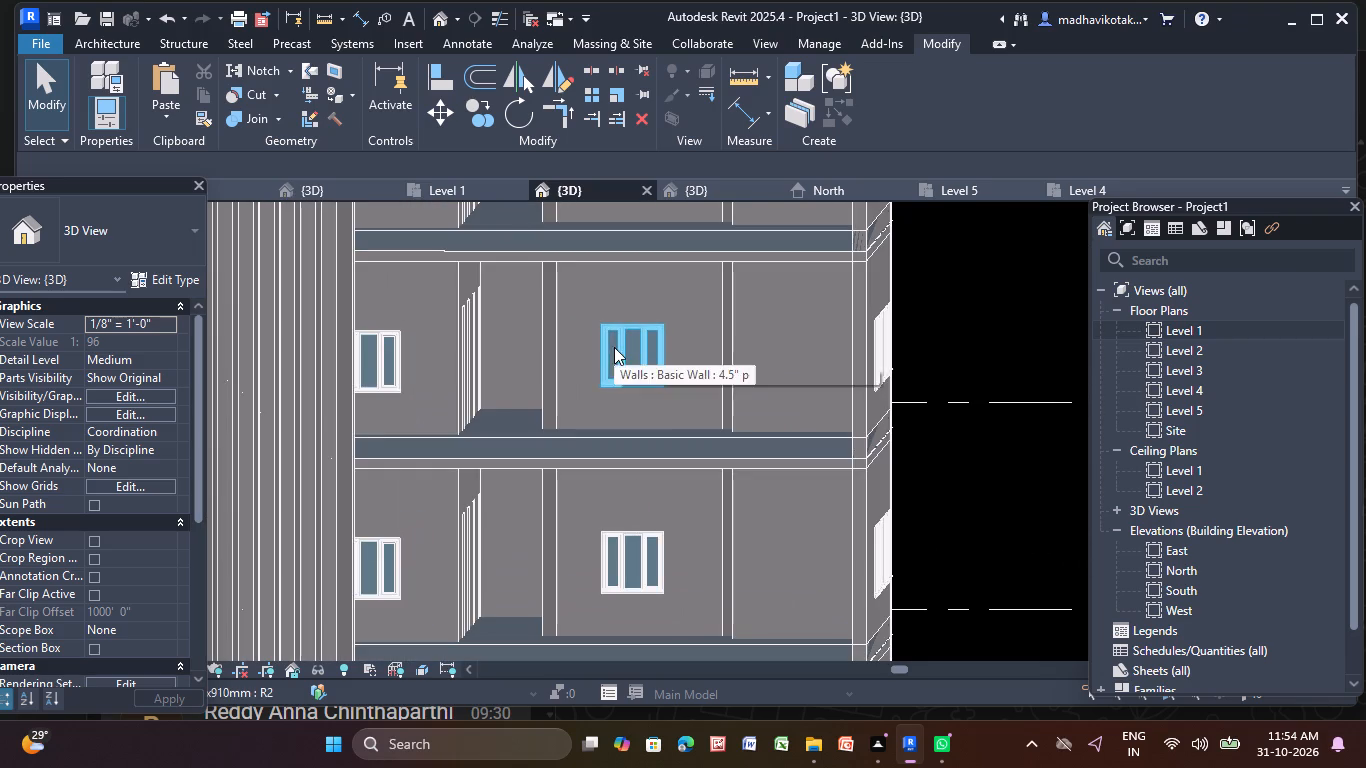
middle_click(614, 347)
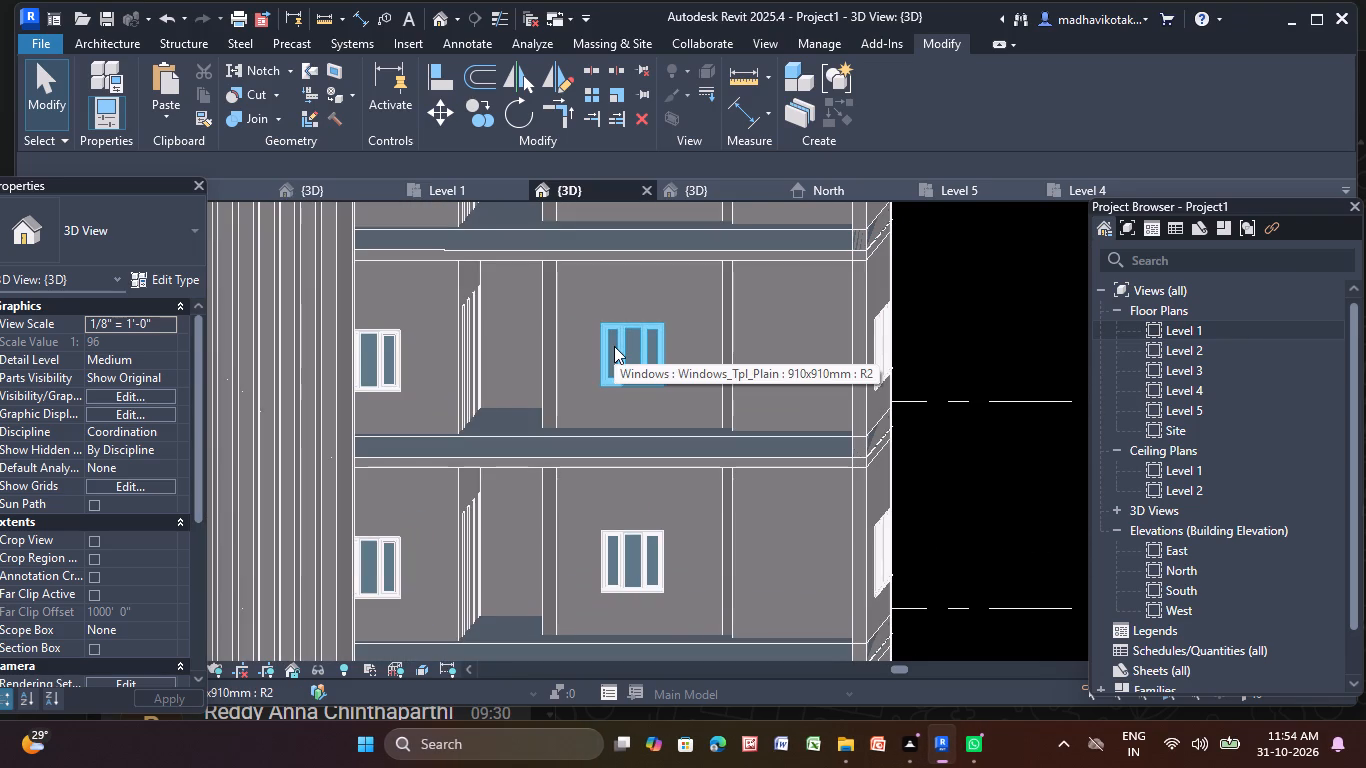
middle_drag(614, 346, 620, 316)
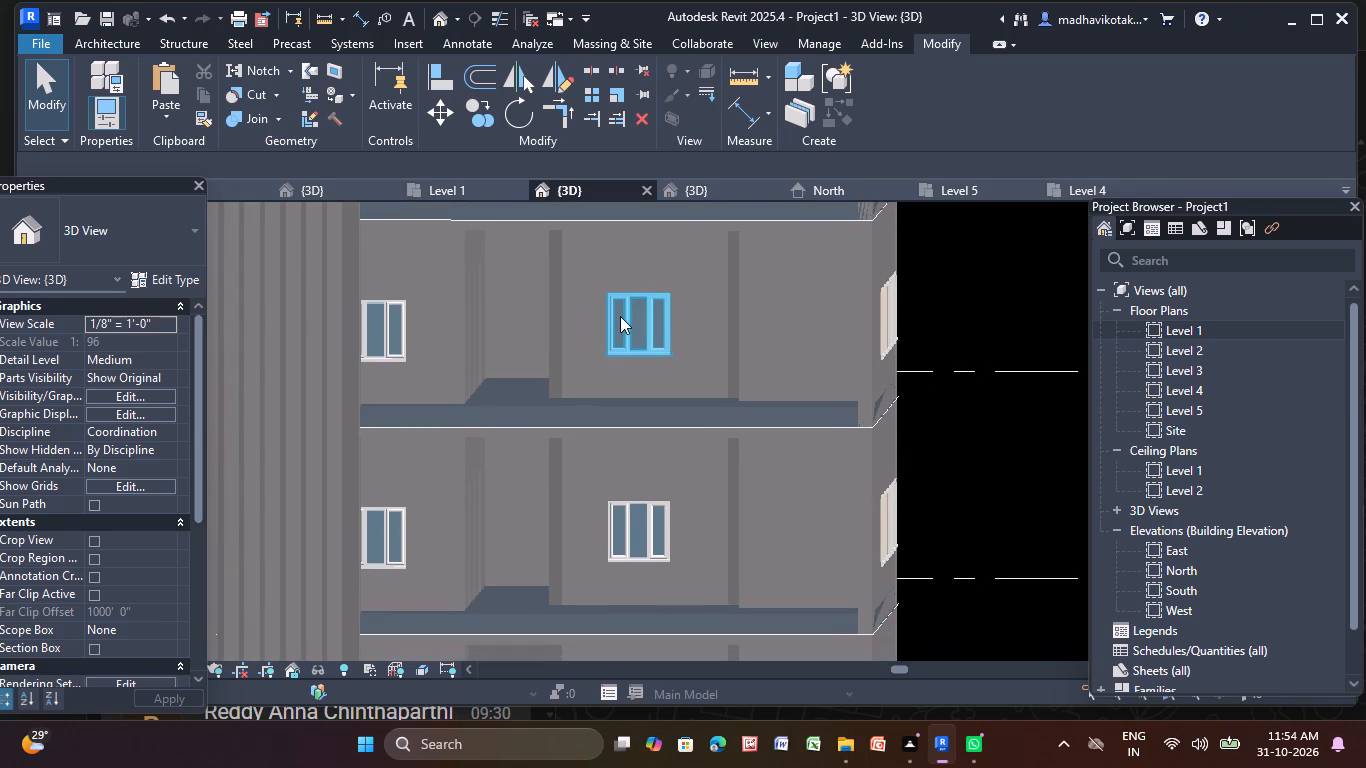
middle_drag(620, 316, 632, 330)
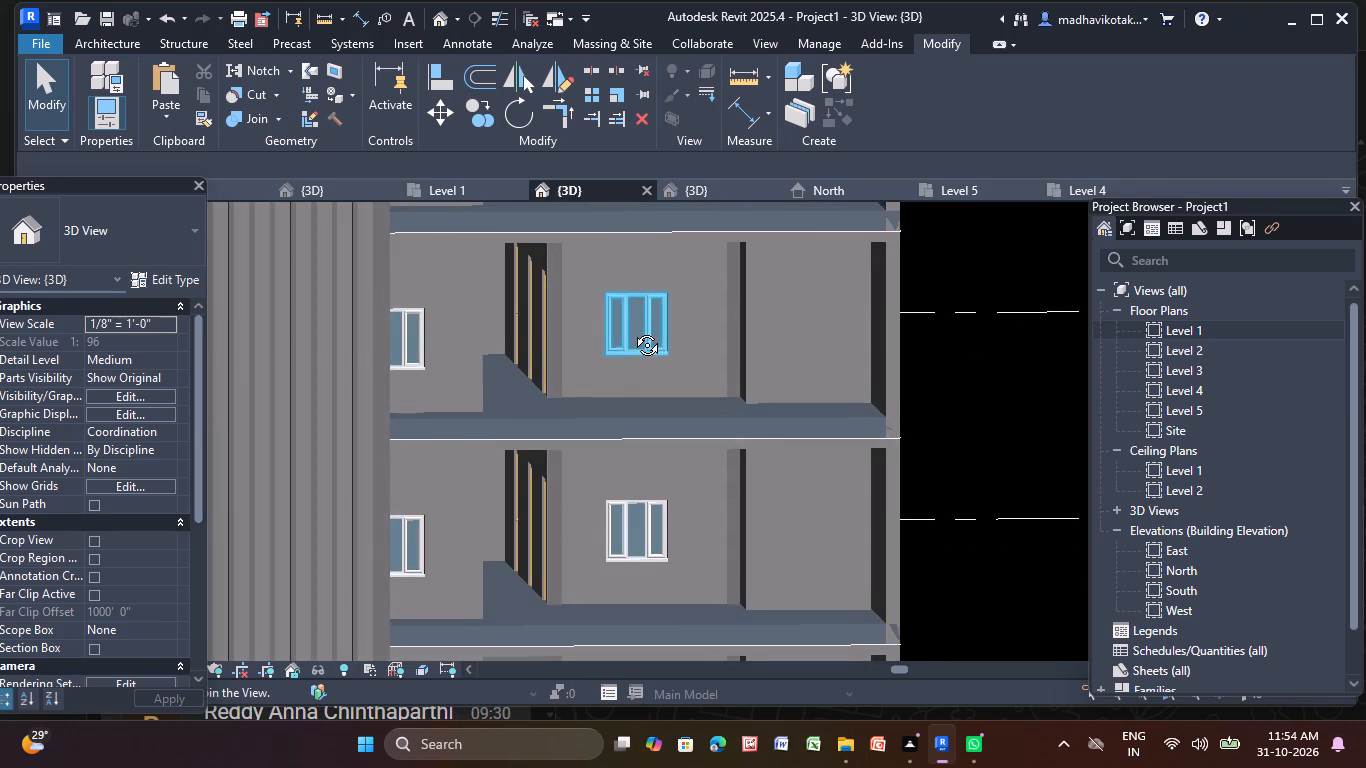
middle_drag(632, 330, 633, 330)
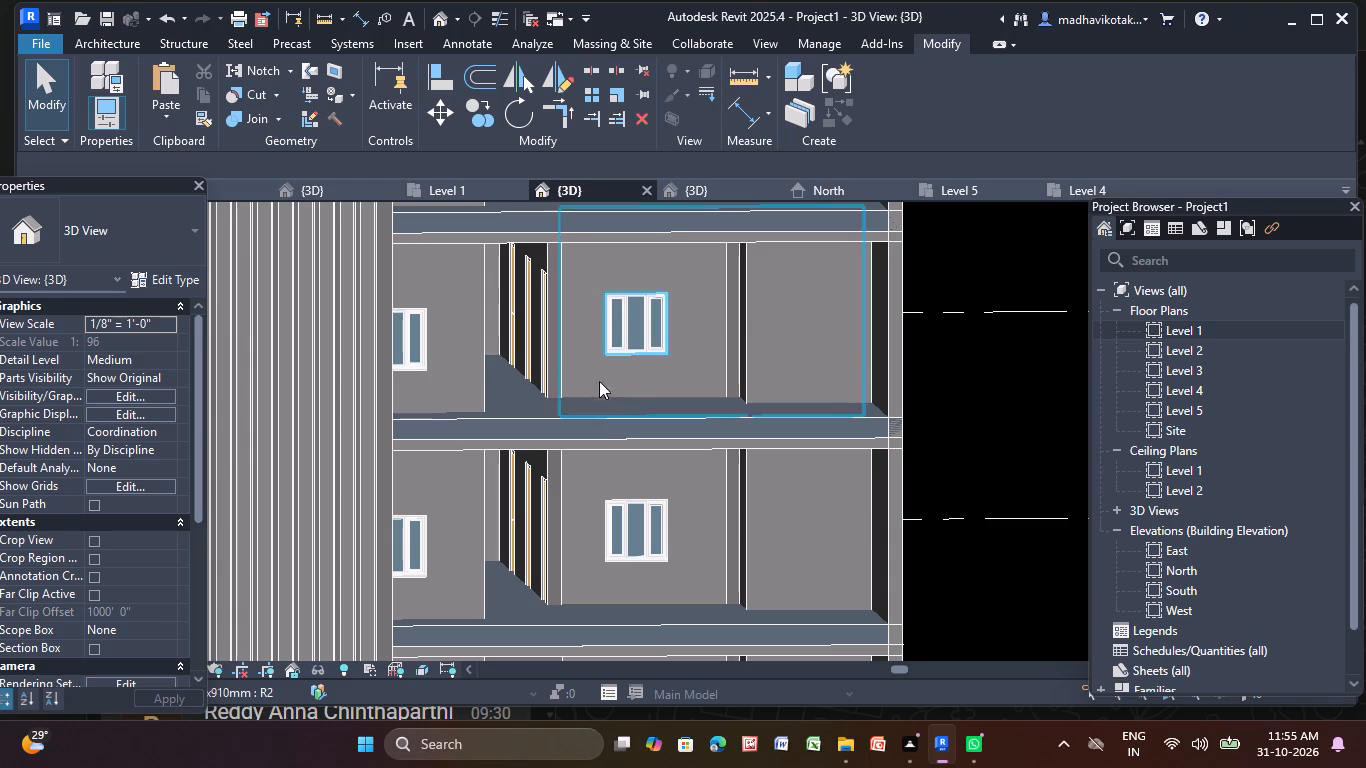
scroll(679, 383, down, 3)
shift+middle_drag(881, 441, 875, 444)
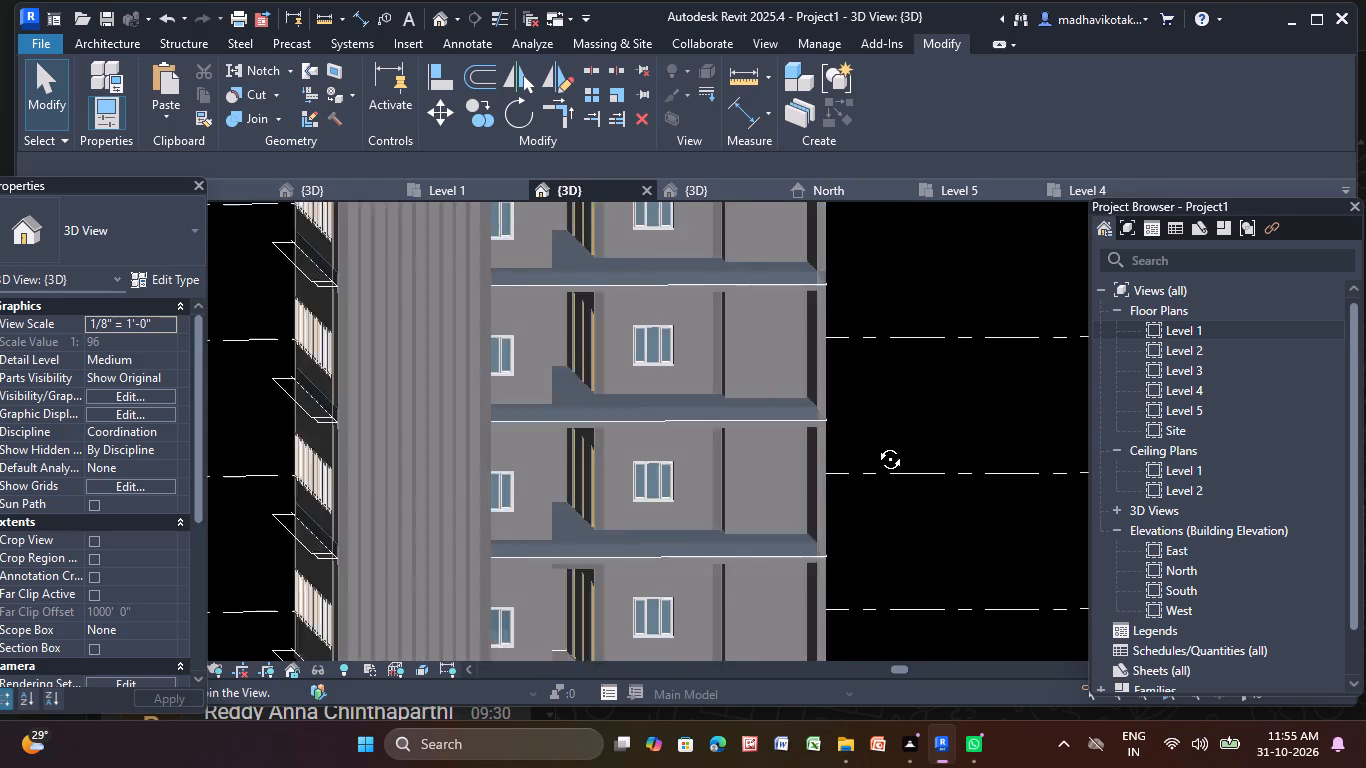
shift+middle_drag(875, 444, 873, 435)
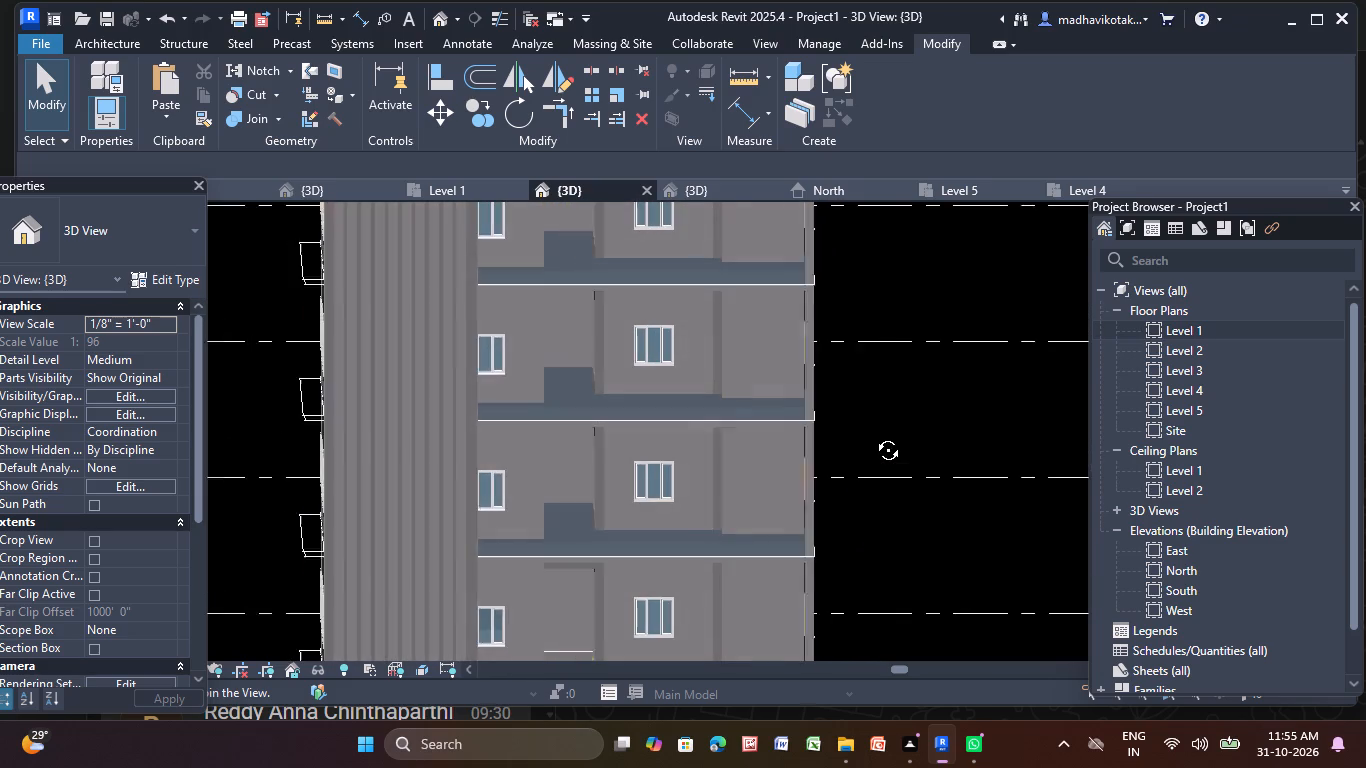
shift+middle_drag(873, 435, 870, 436)
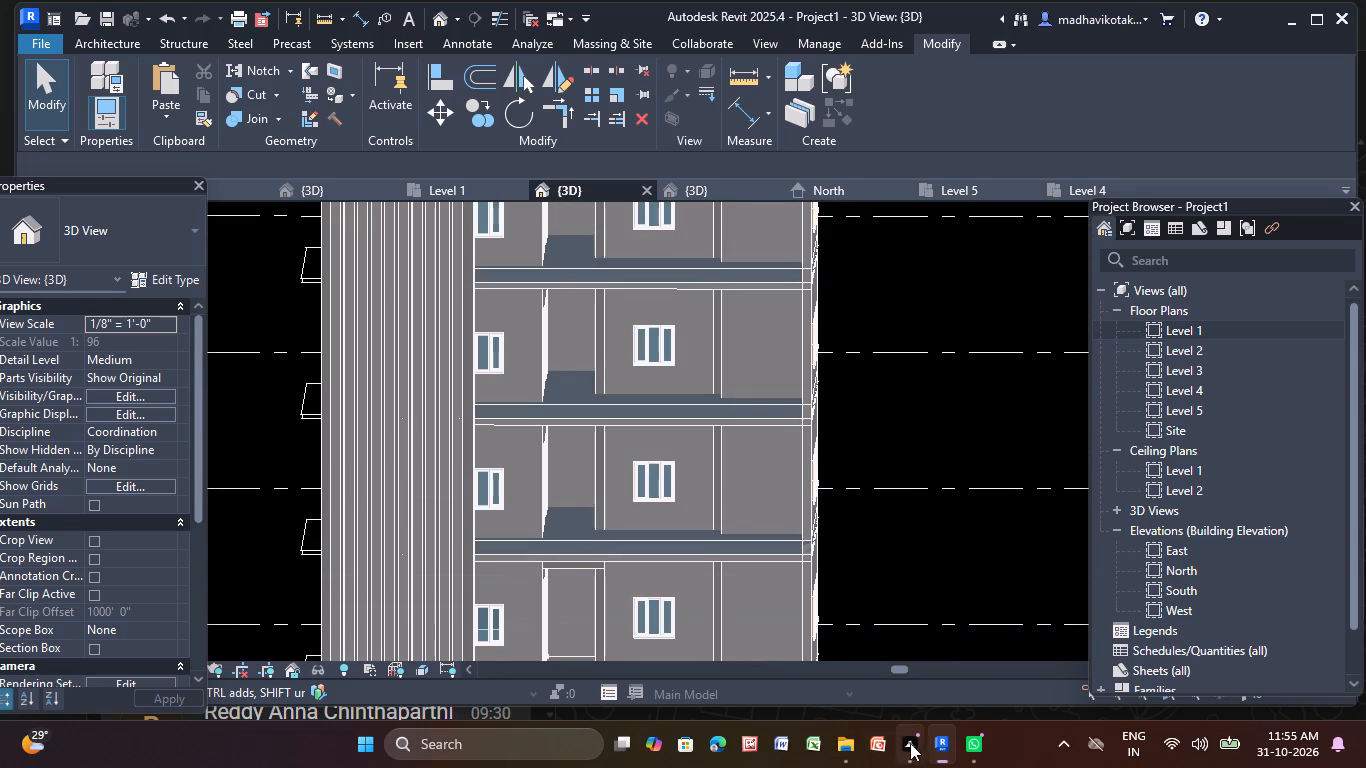
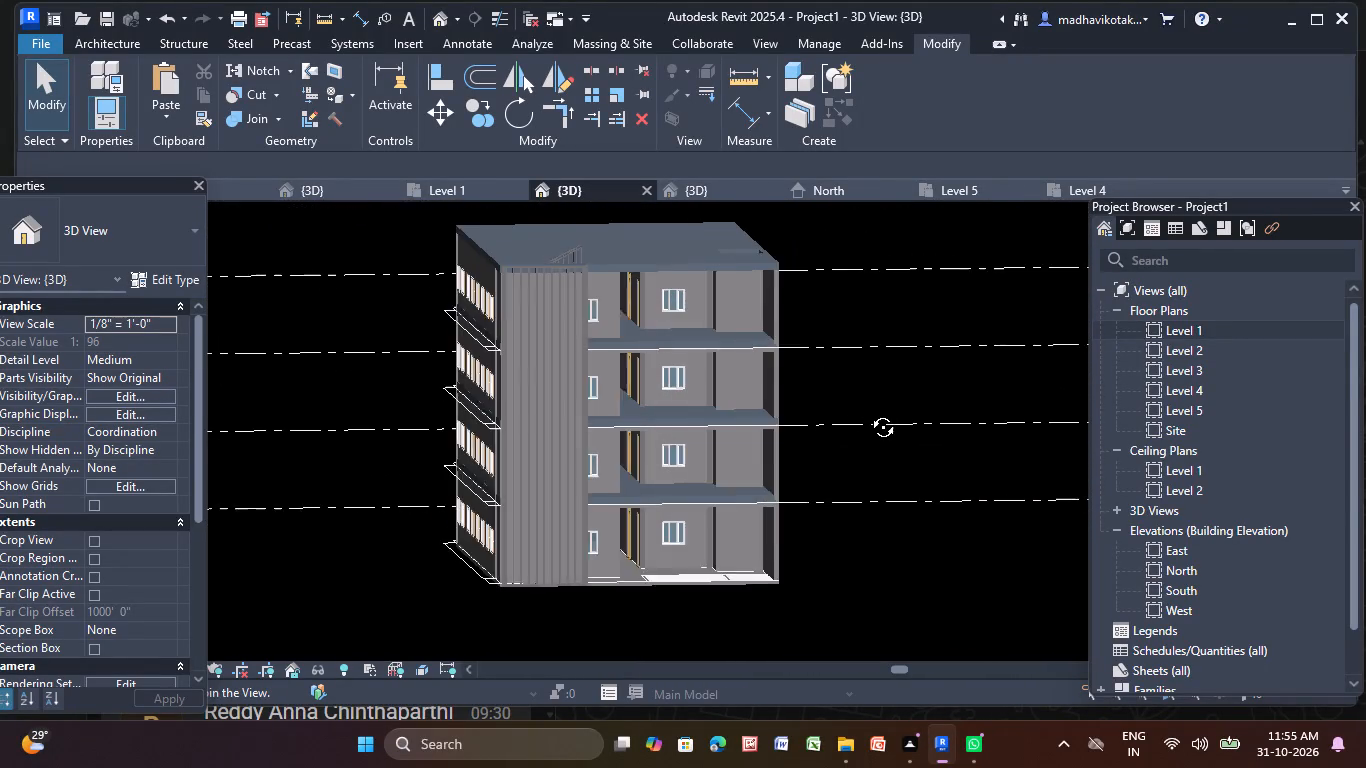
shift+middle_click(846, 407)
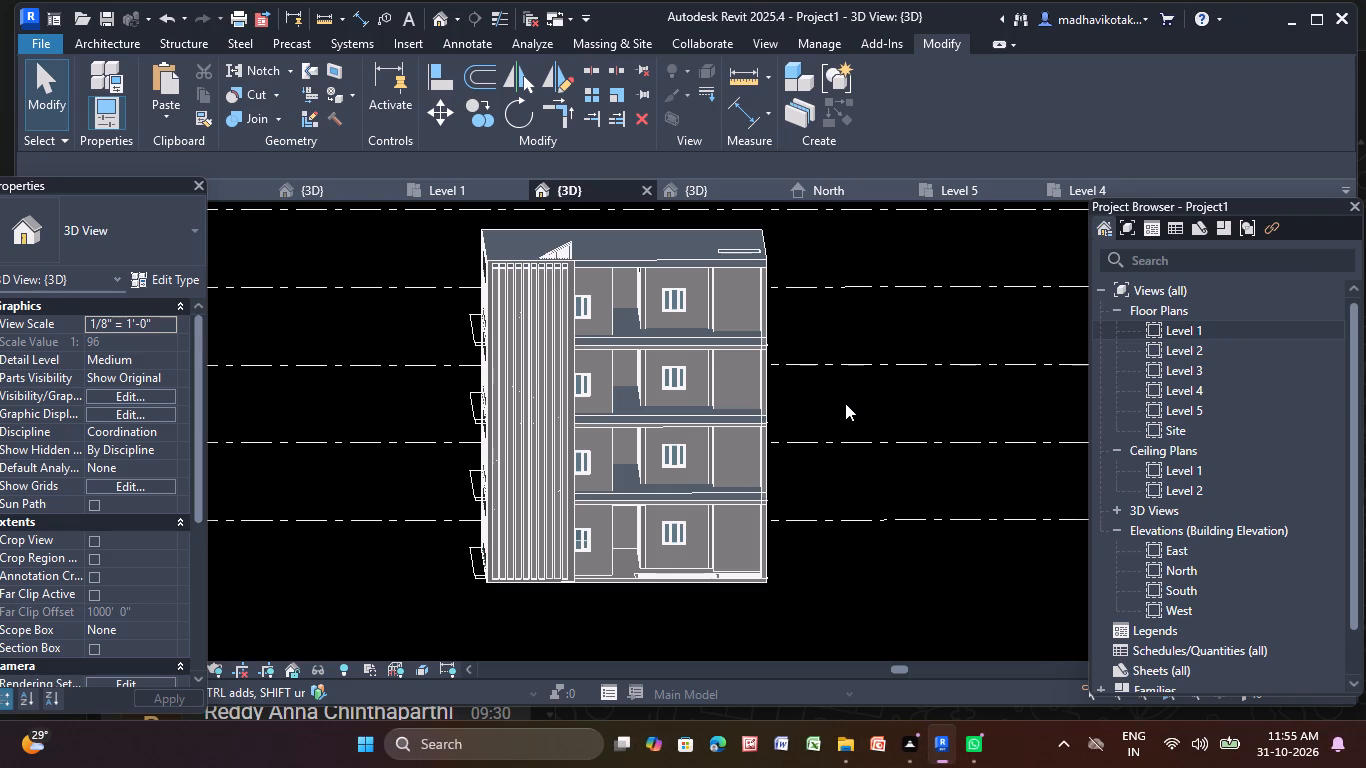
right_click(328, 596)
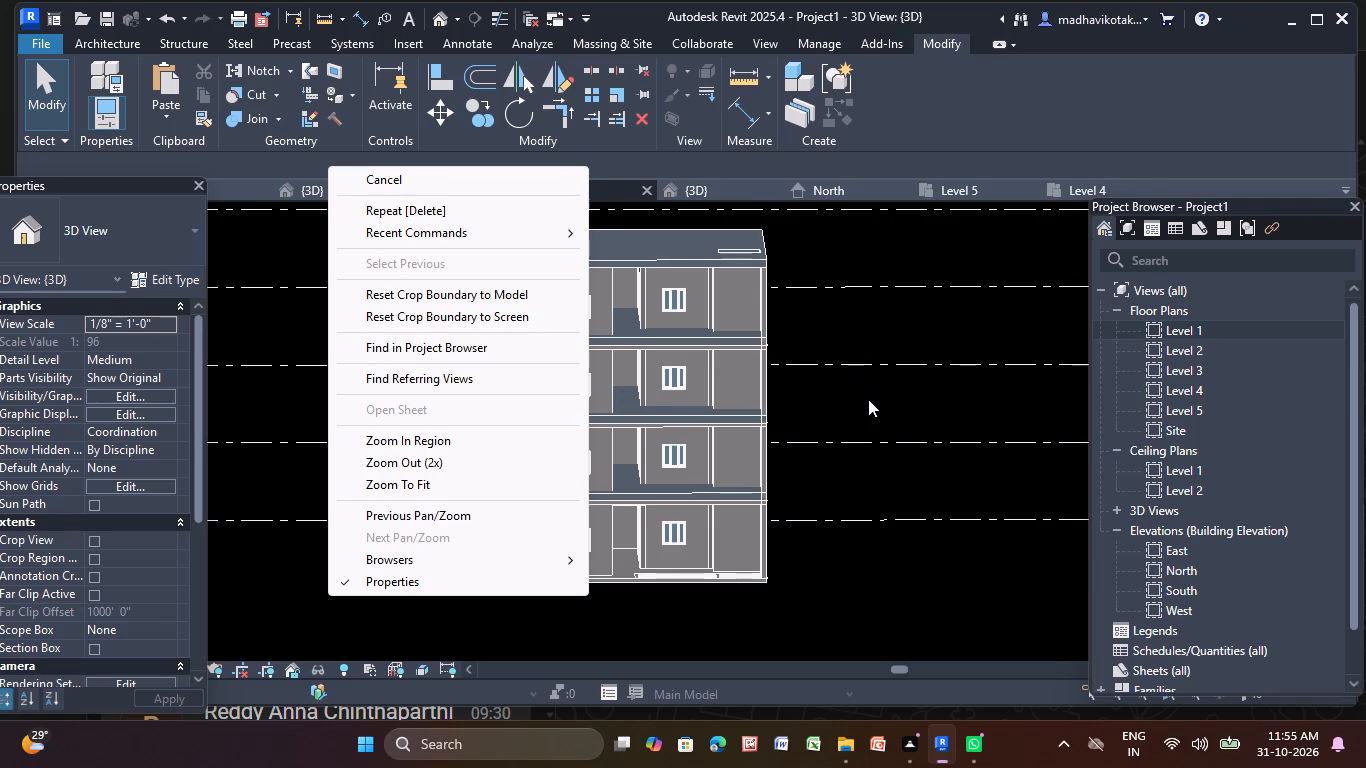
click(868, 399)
Open the Level 1 floor plan and examine the building's front edge from the staircase to the opposite corner.
double_click(1193, 334)
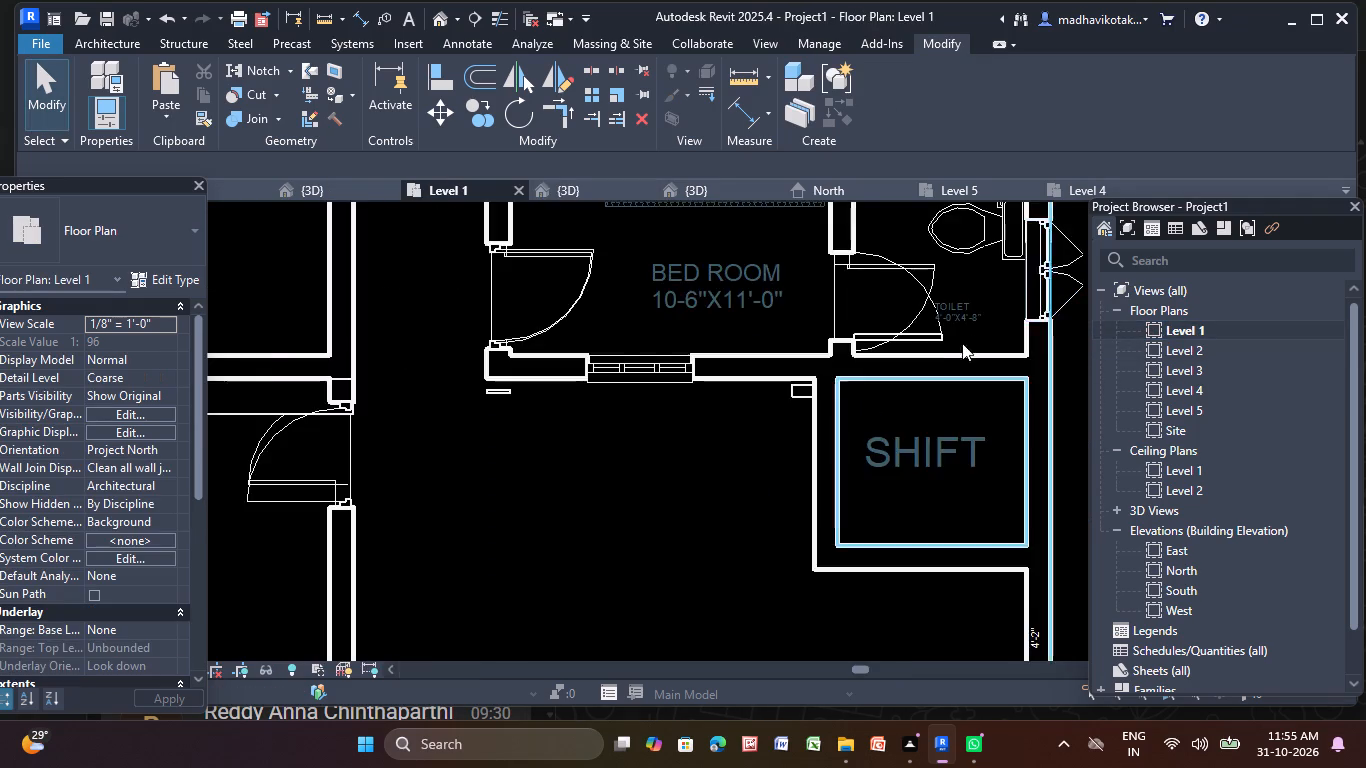
scroll(948, 356, down, 5)
scroll(784, 327, down, 5)
middle_drag(790, 335, 615, 215)
scroll(620, 226, down, 1)
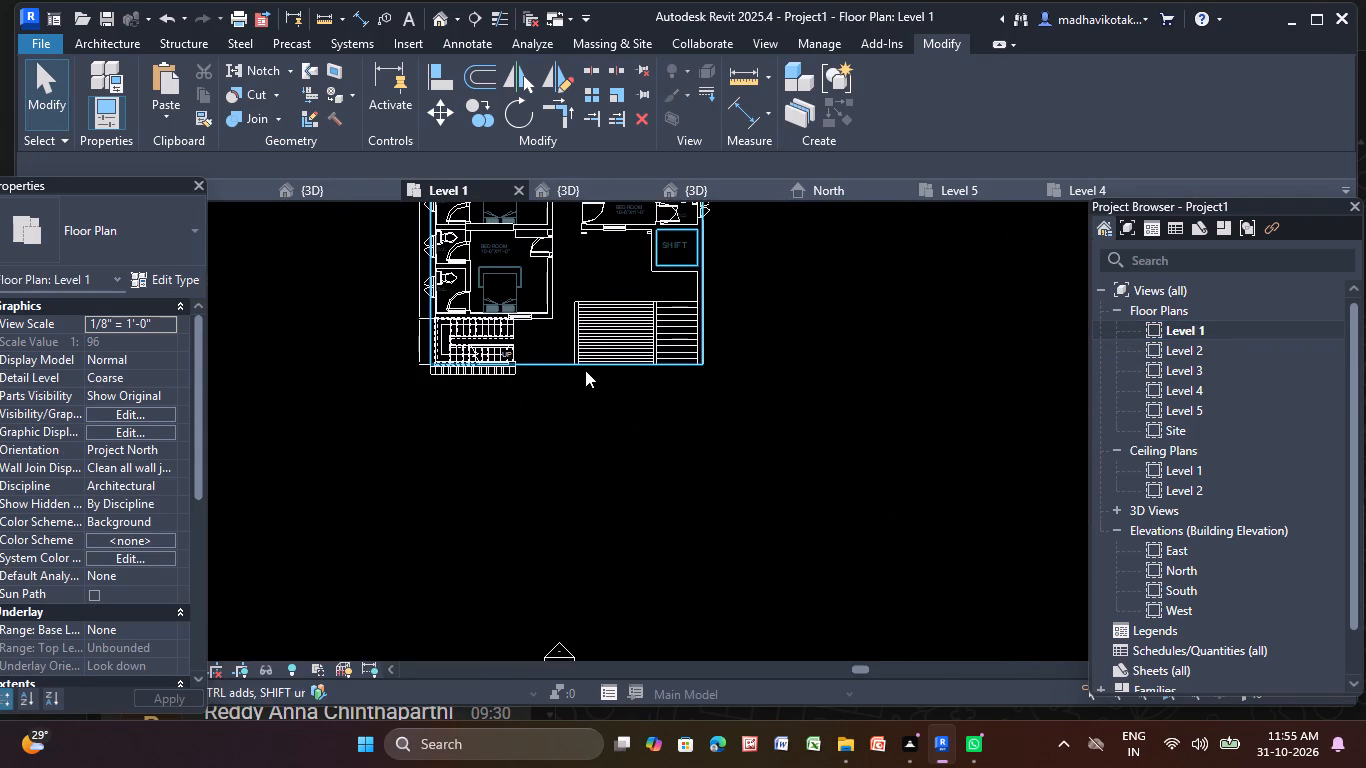
middle_drag(585, 370, 674, 397)
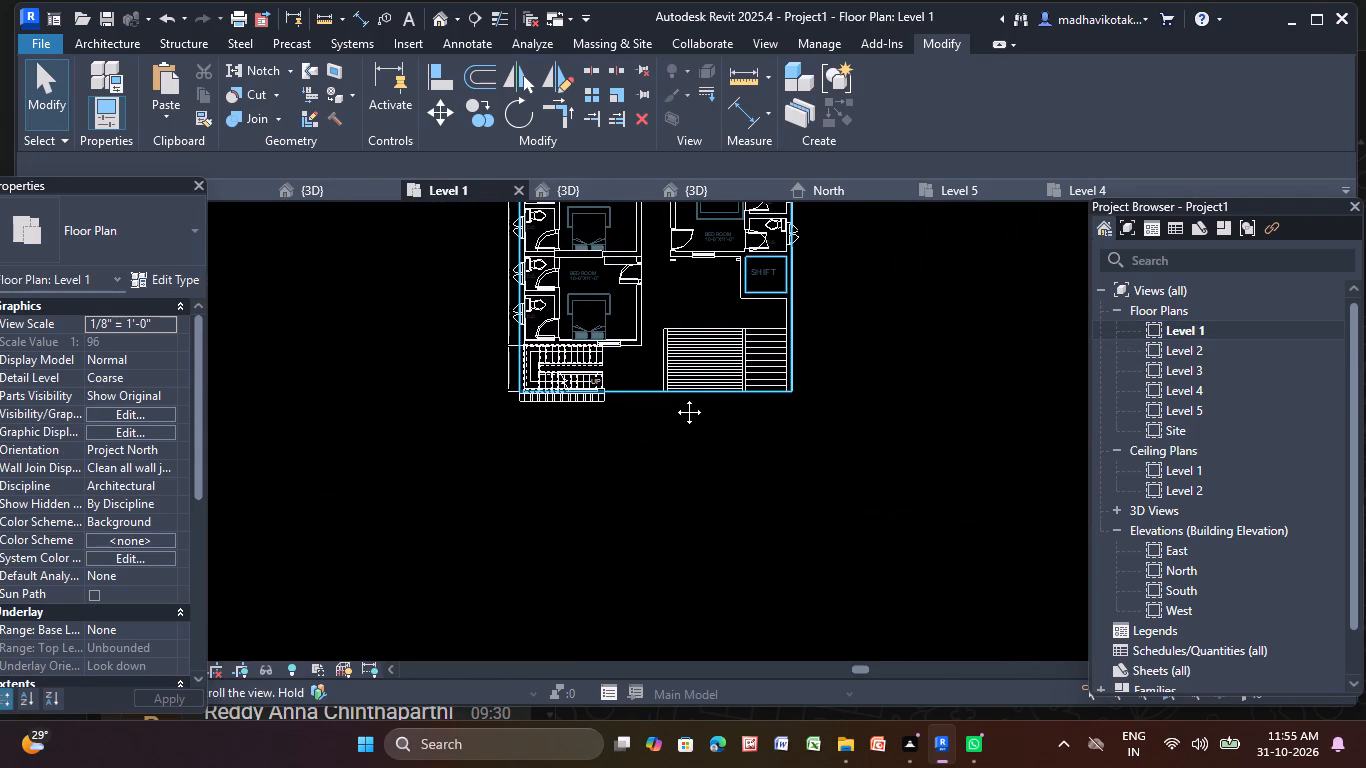
middle_drag(674, 397, 672, 399)
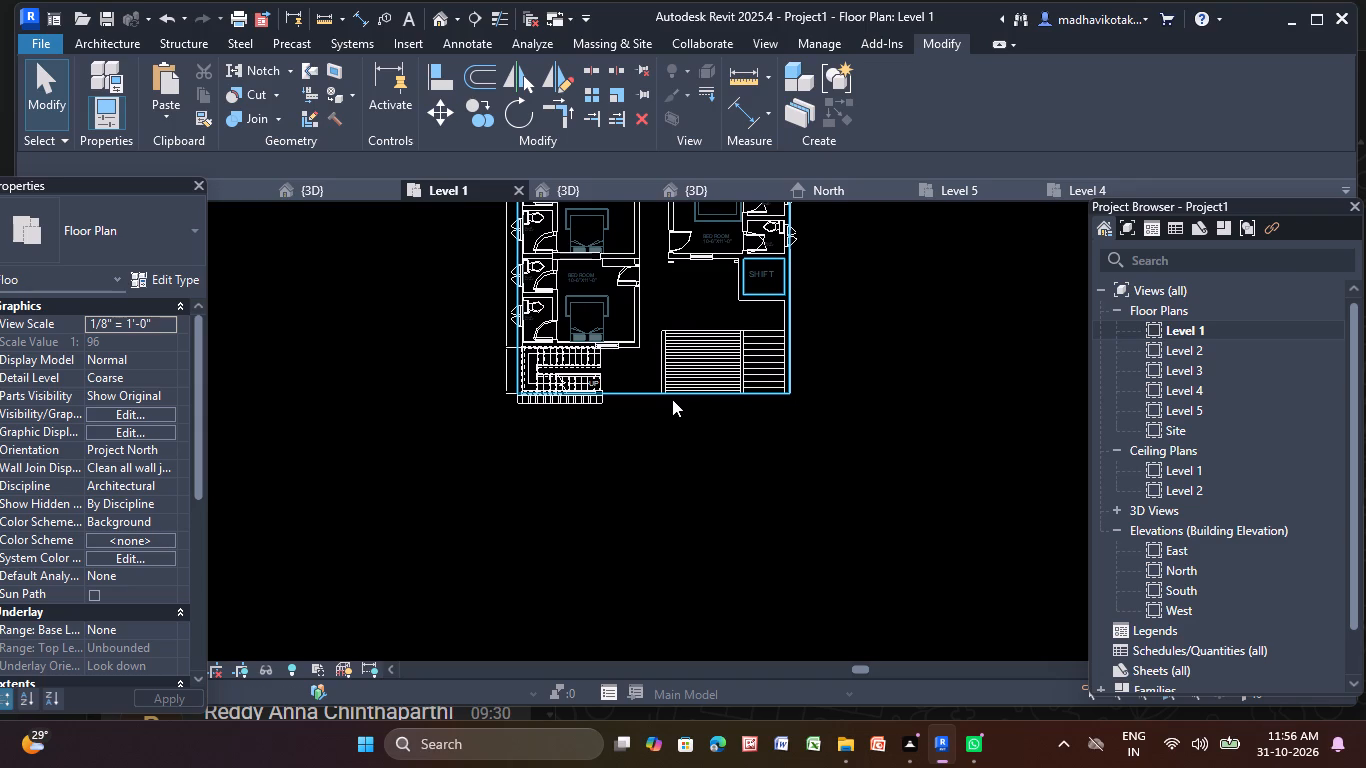
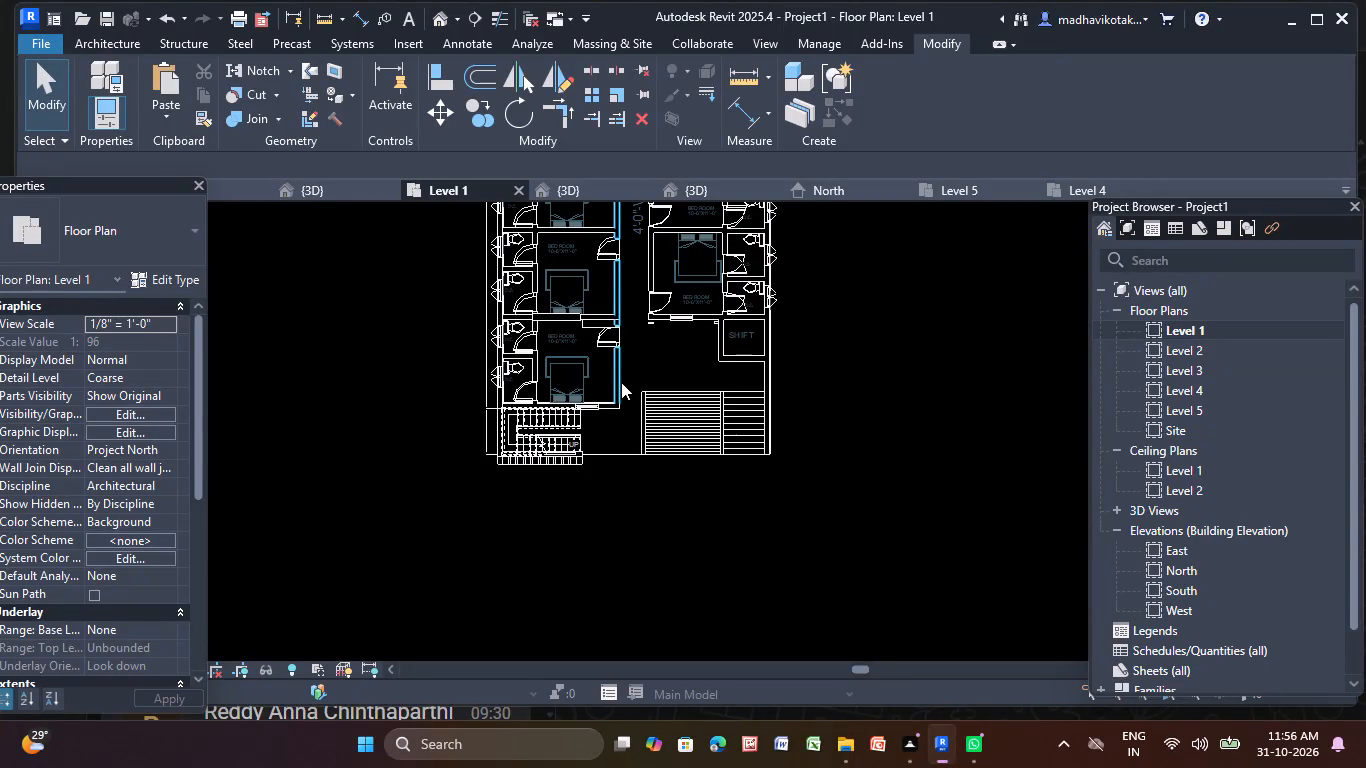
Start a new in-place model component in the Level 1 plan and look through the Architecture family categories for its category.
middle_drag(620, 485, 580, 537)
scroll(580, 517, up, 3)
middle_drag(549, 474, 542, 469)
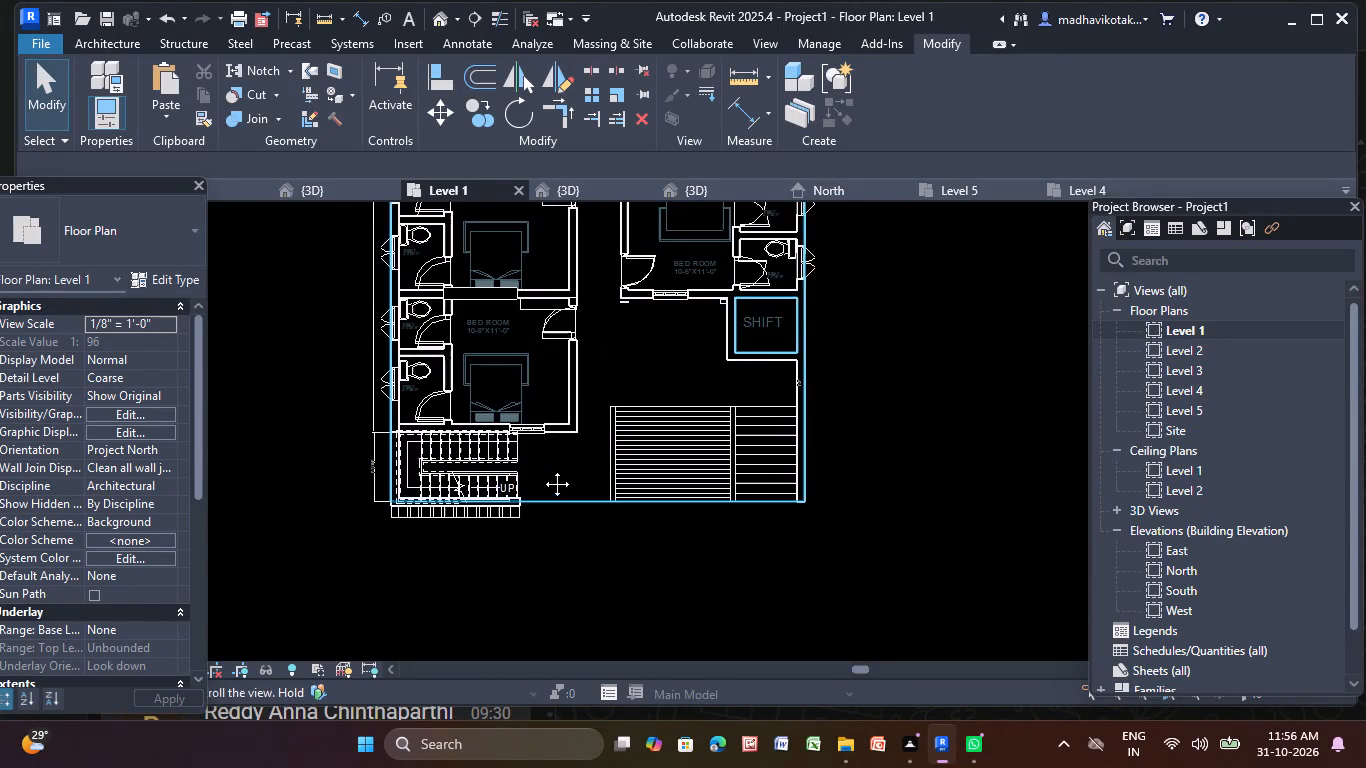
middle_drag(542, 469, 535, 459)
scroll(543, 471, up, 4)
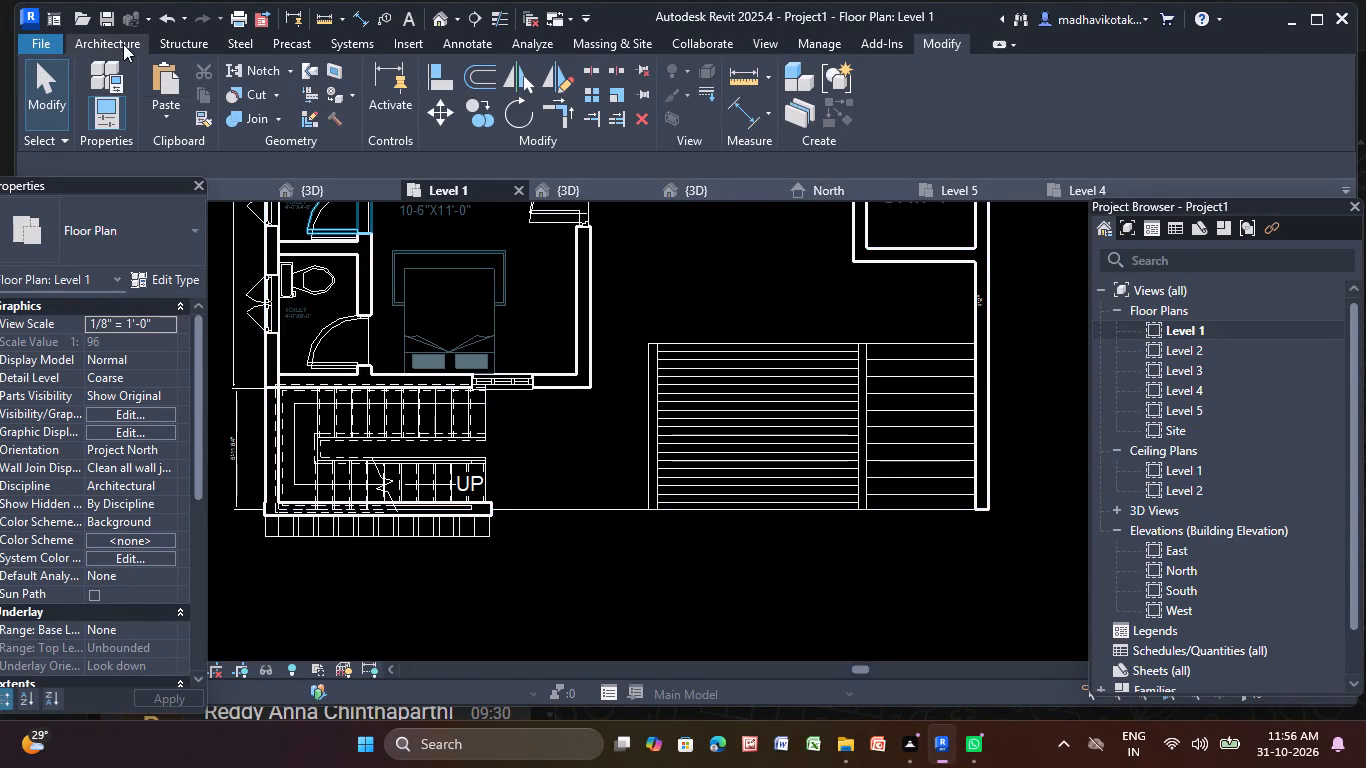
click(123, 44)
click(249, 120)
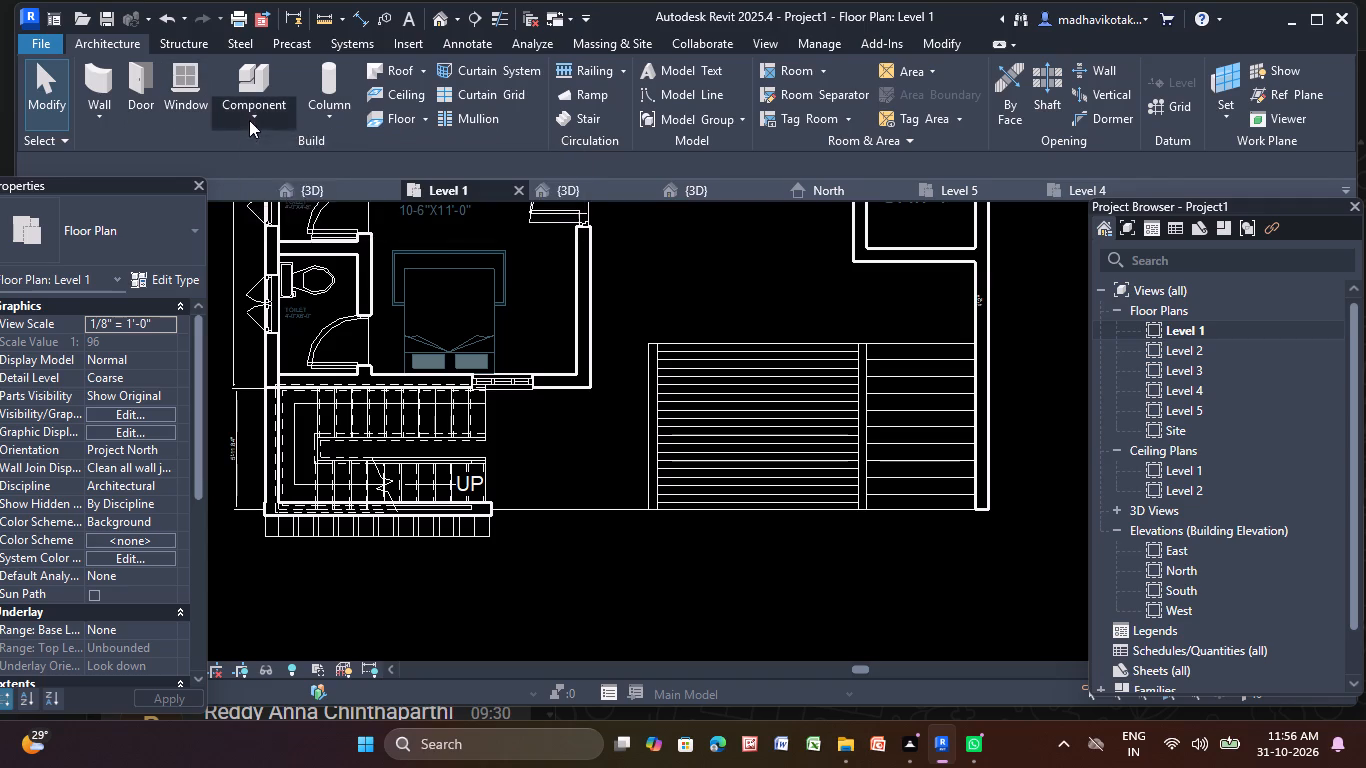
click(314, 196)
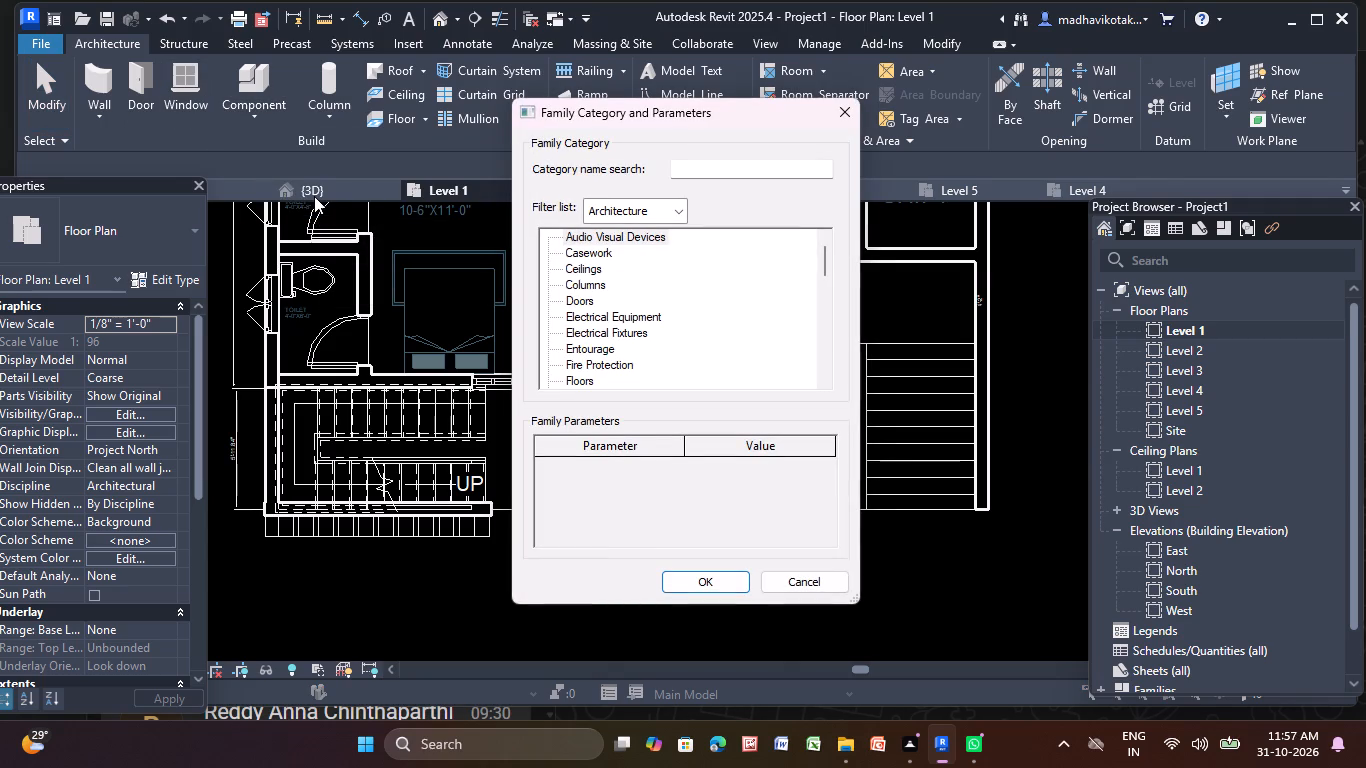
scroll(683, 270, down, 11)
scroll(618, 341, down, 9)
scroll(608, 353, up, 7)
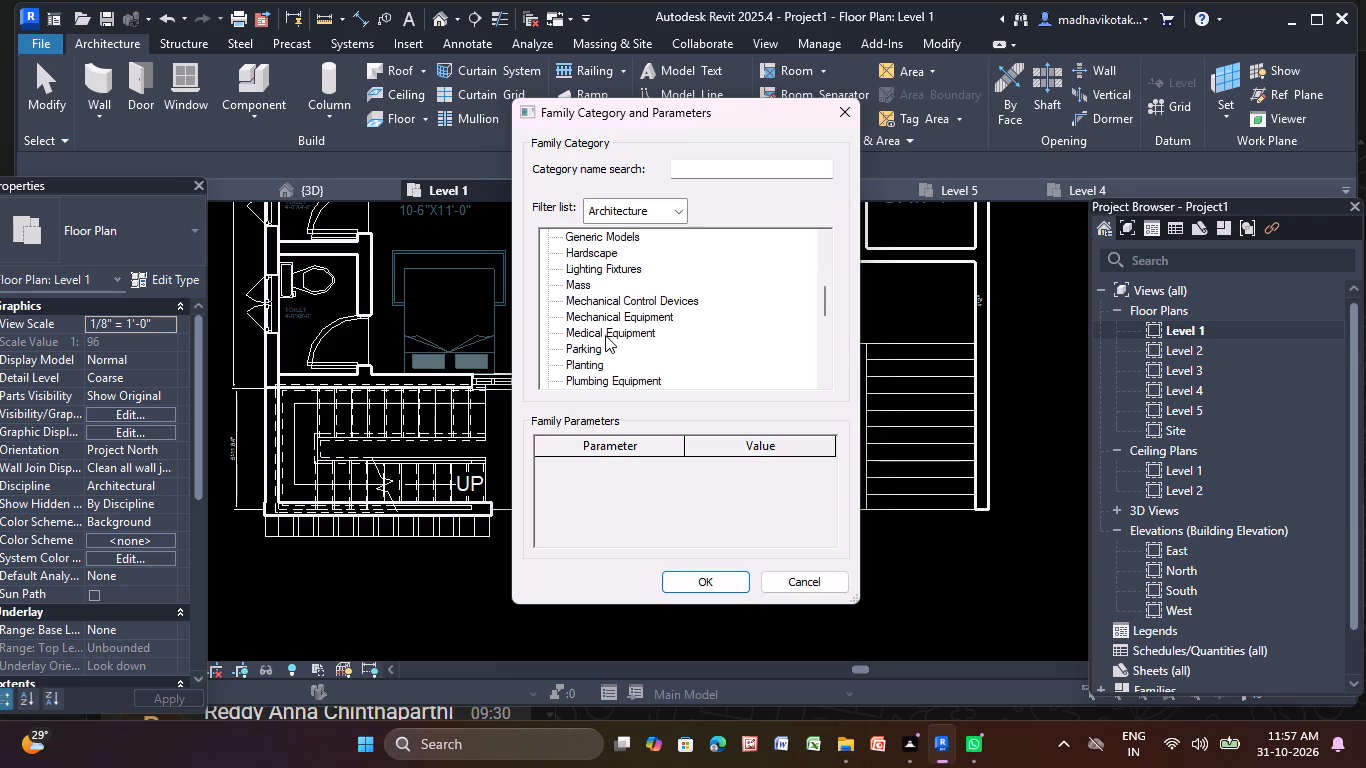
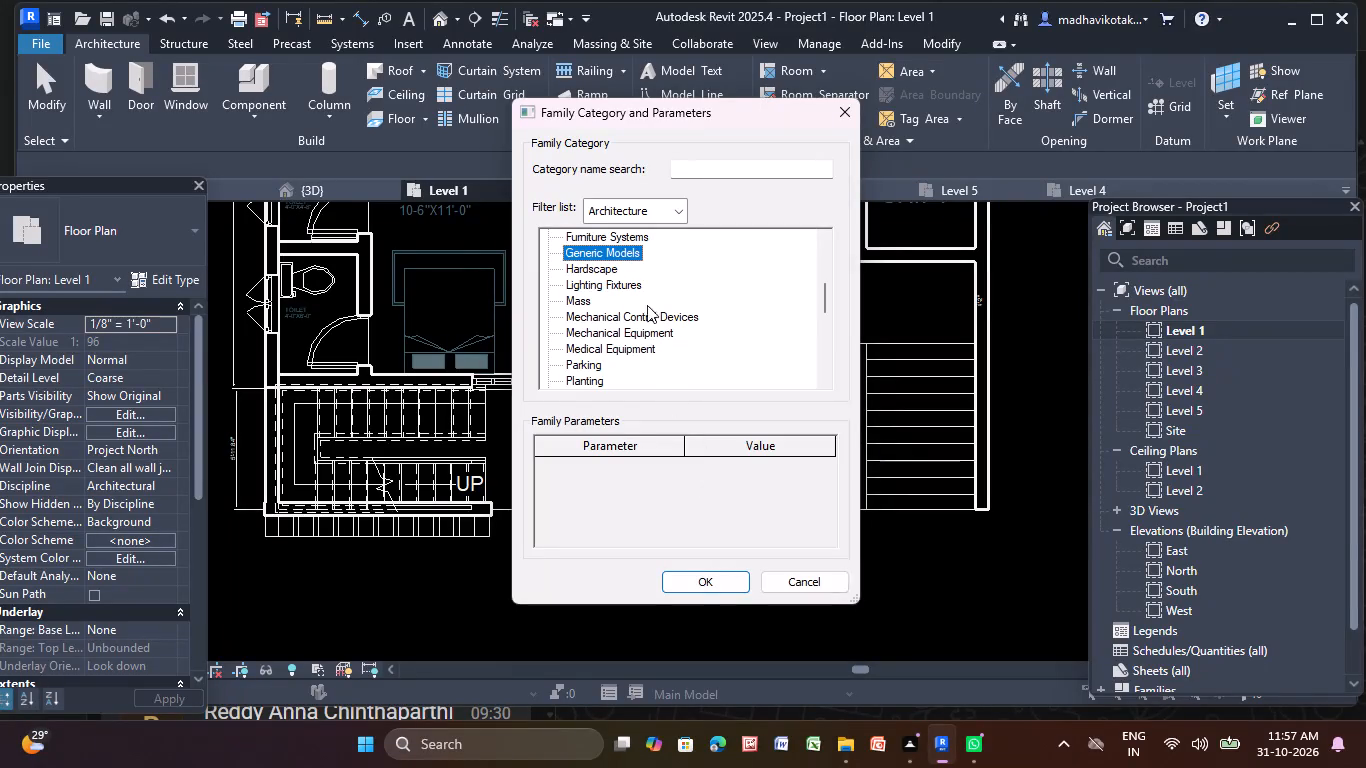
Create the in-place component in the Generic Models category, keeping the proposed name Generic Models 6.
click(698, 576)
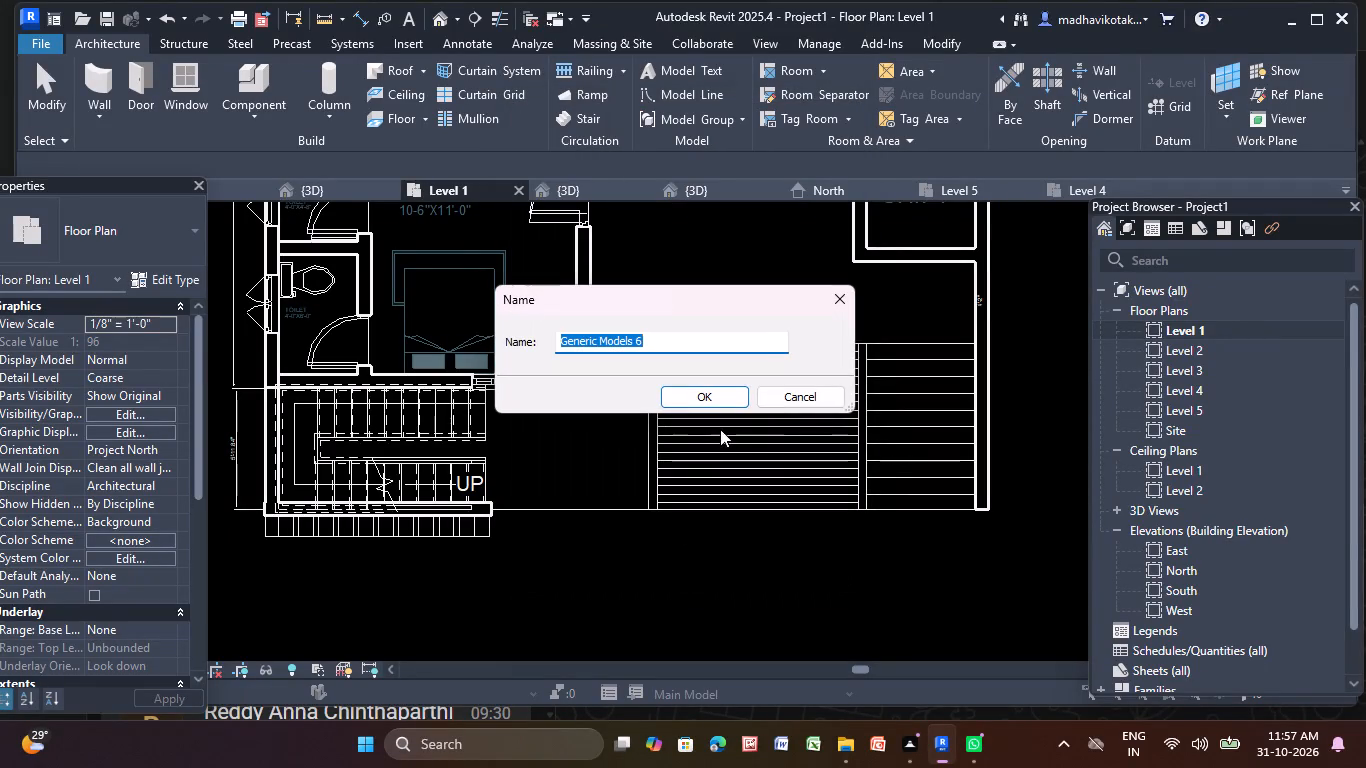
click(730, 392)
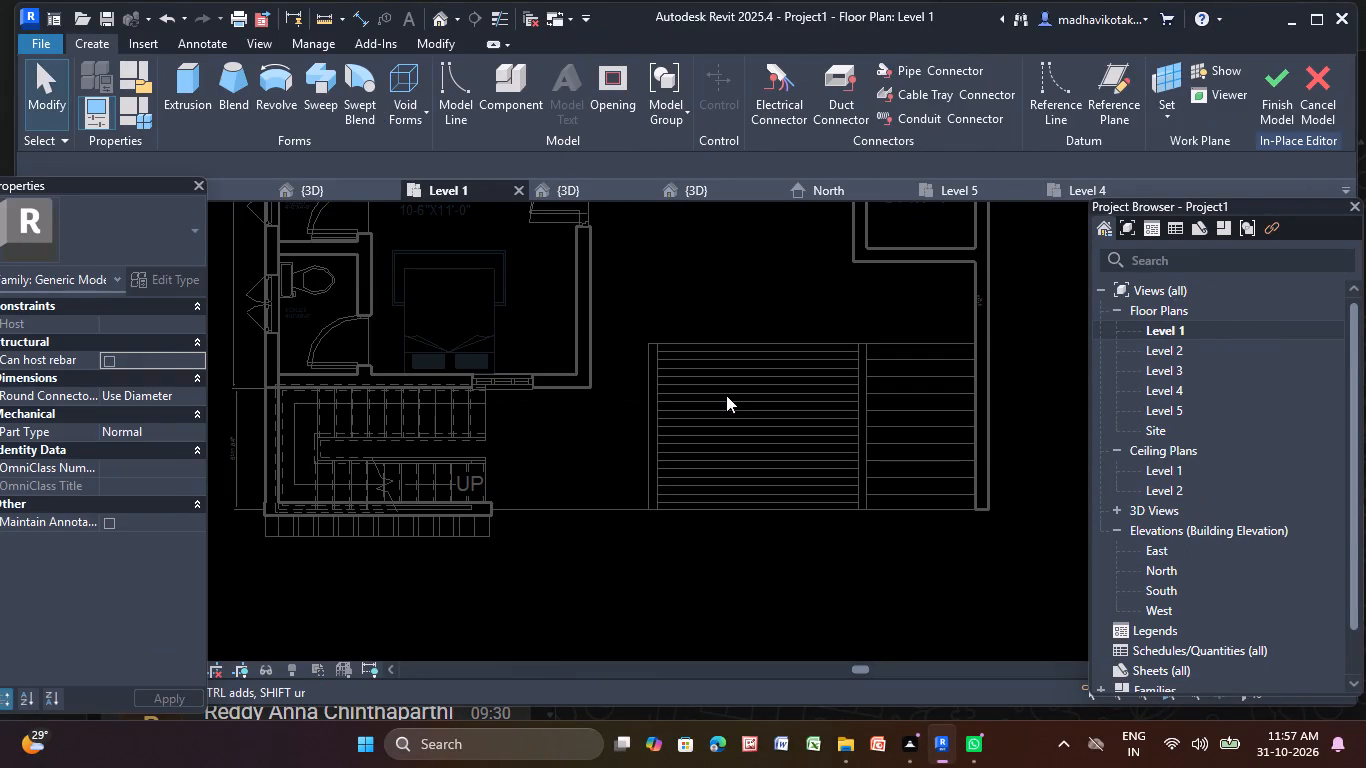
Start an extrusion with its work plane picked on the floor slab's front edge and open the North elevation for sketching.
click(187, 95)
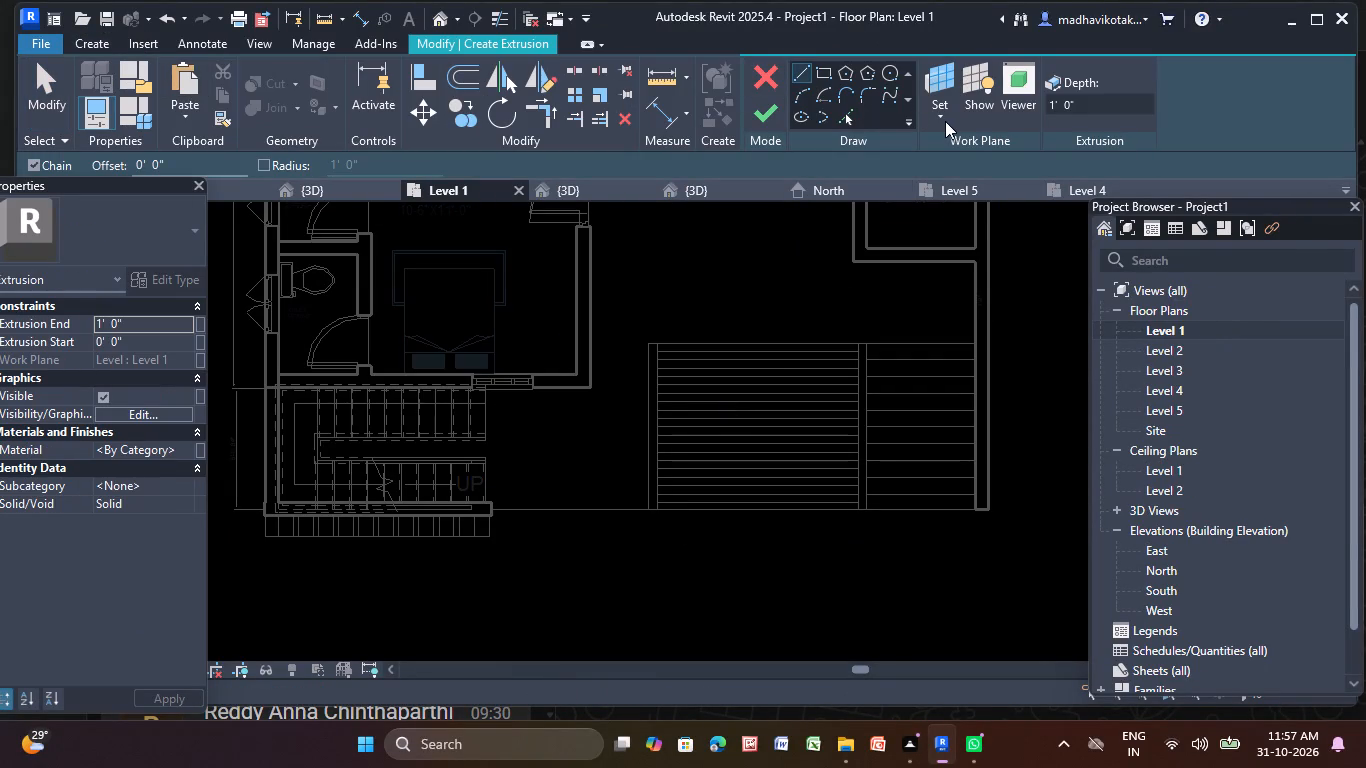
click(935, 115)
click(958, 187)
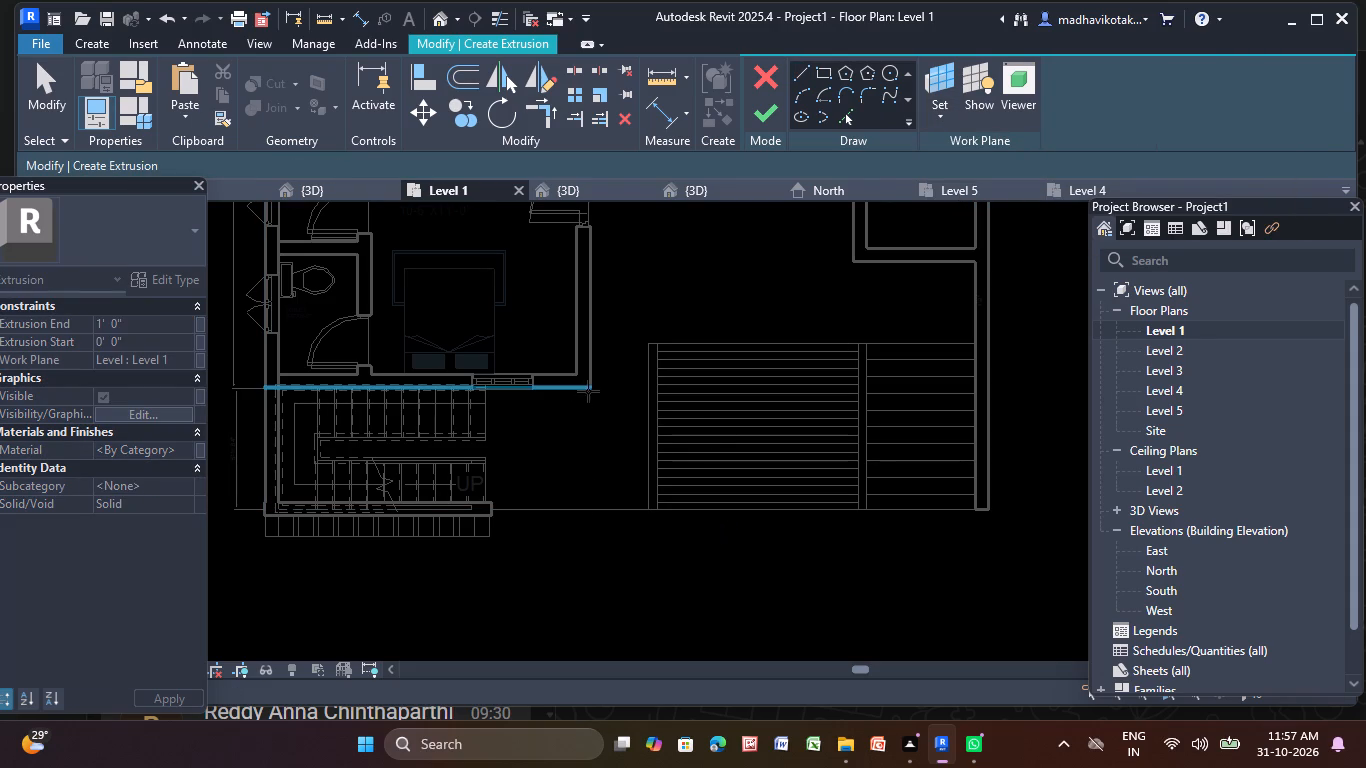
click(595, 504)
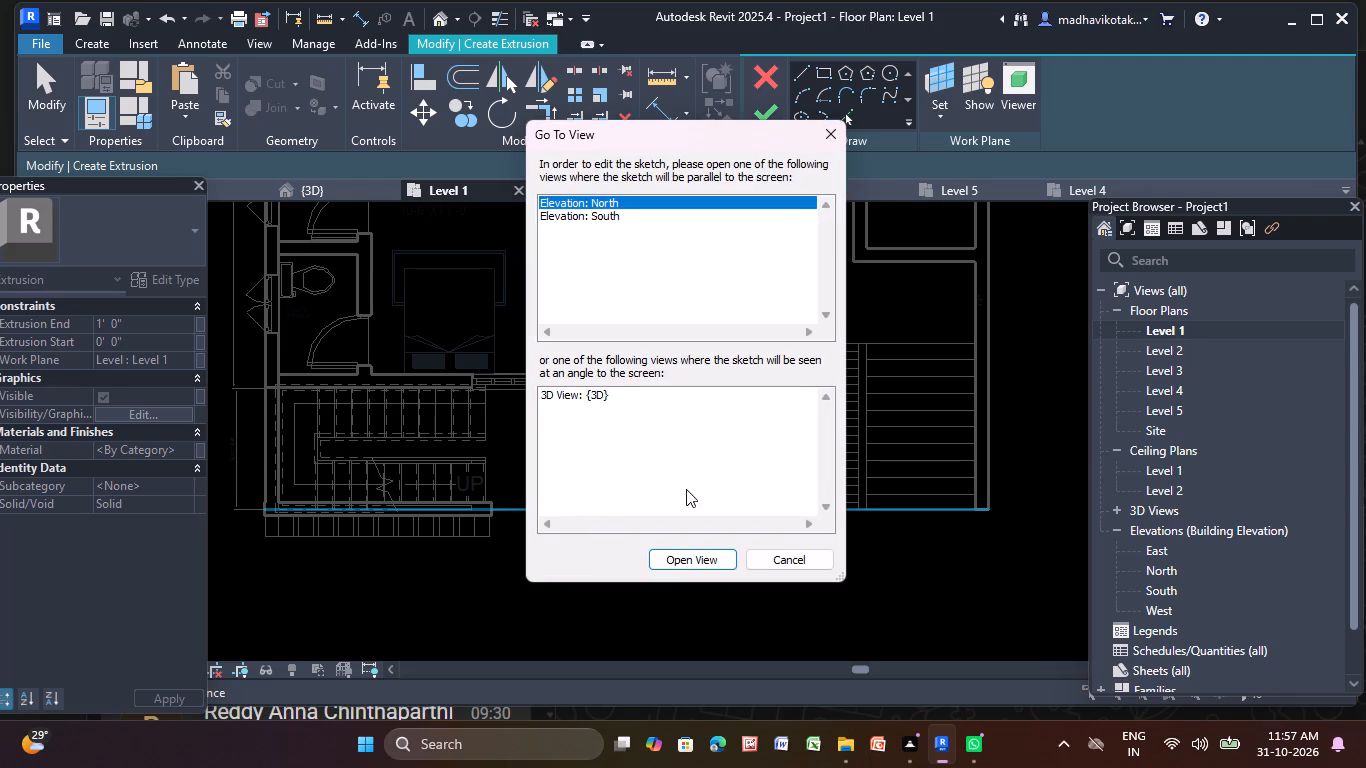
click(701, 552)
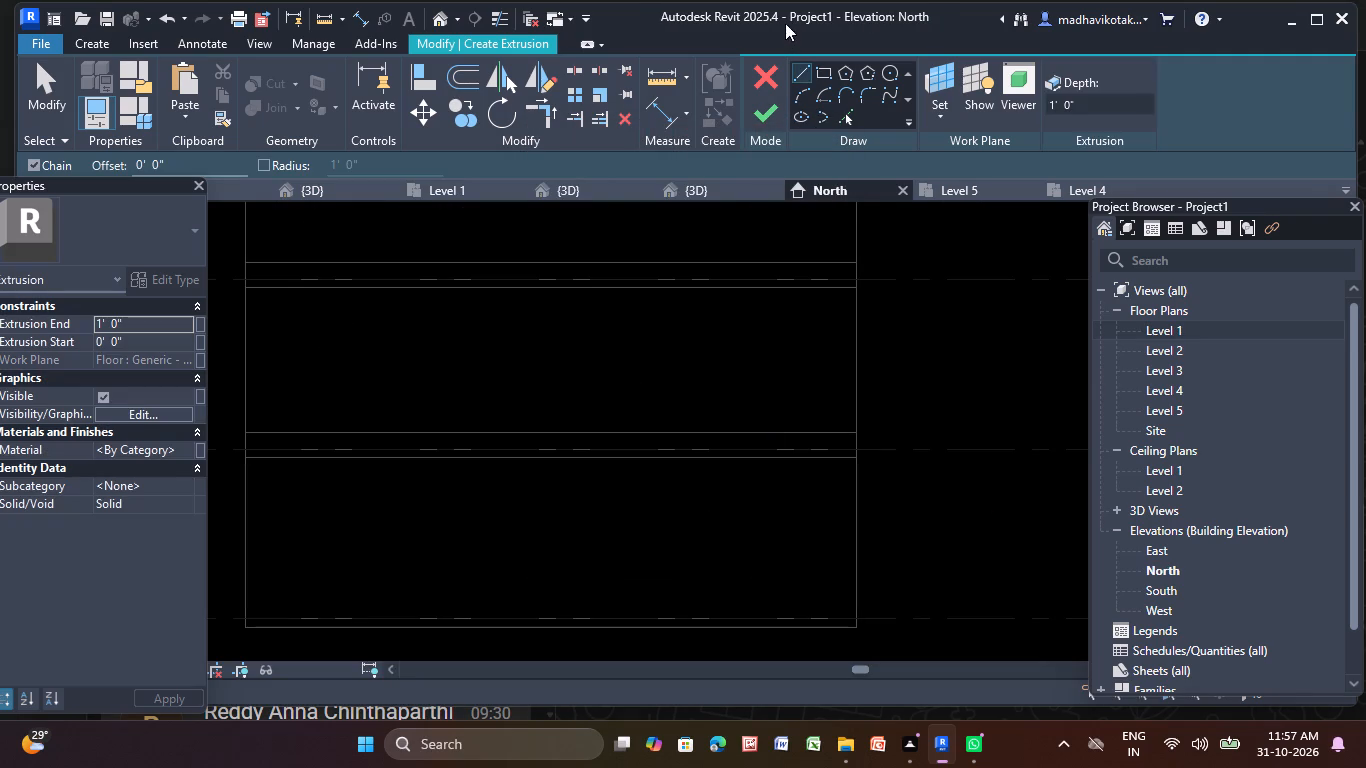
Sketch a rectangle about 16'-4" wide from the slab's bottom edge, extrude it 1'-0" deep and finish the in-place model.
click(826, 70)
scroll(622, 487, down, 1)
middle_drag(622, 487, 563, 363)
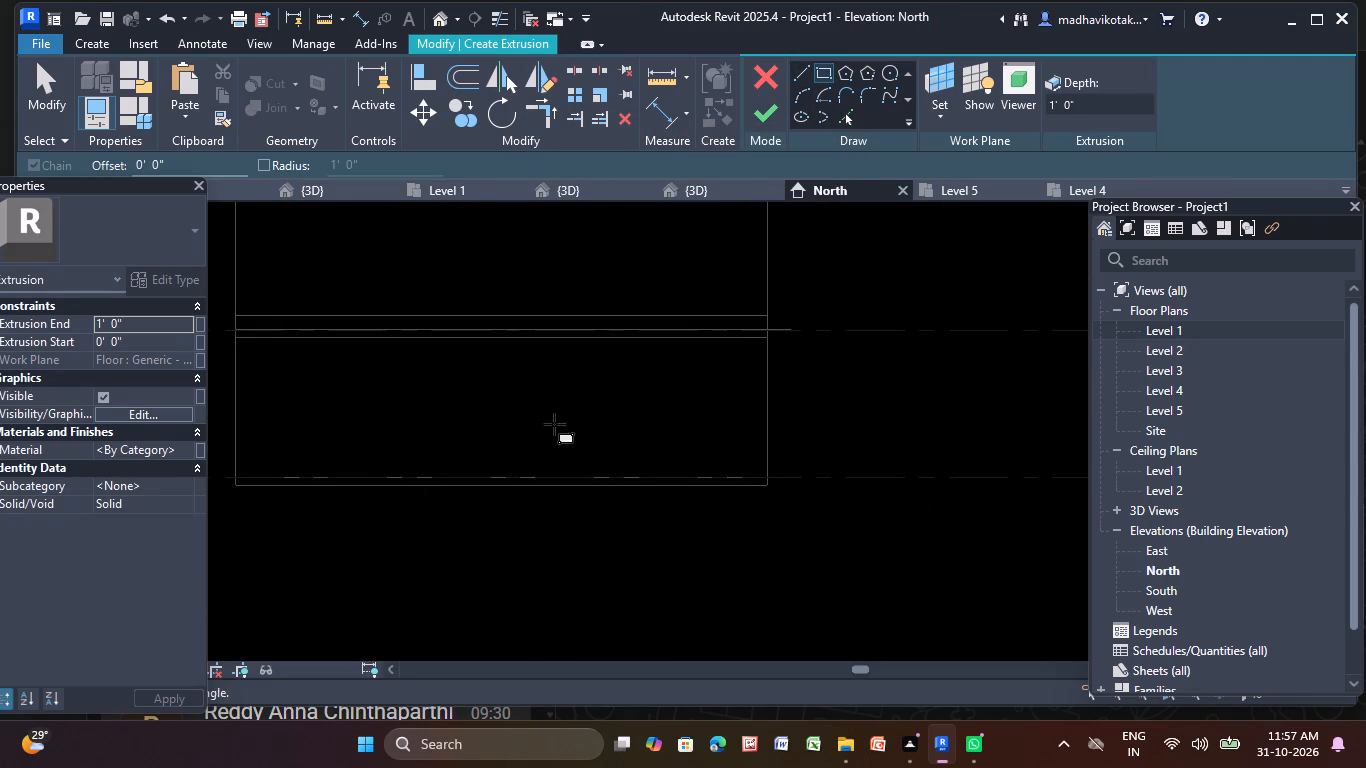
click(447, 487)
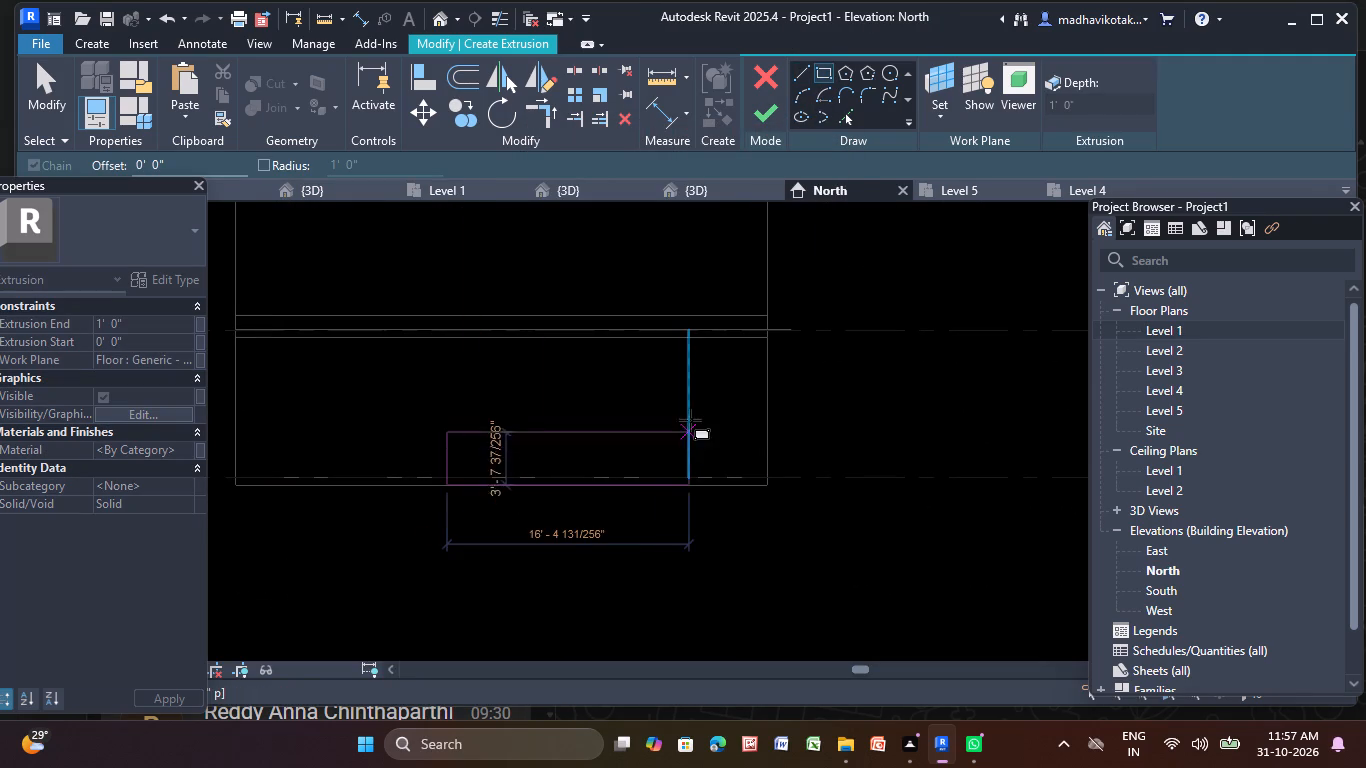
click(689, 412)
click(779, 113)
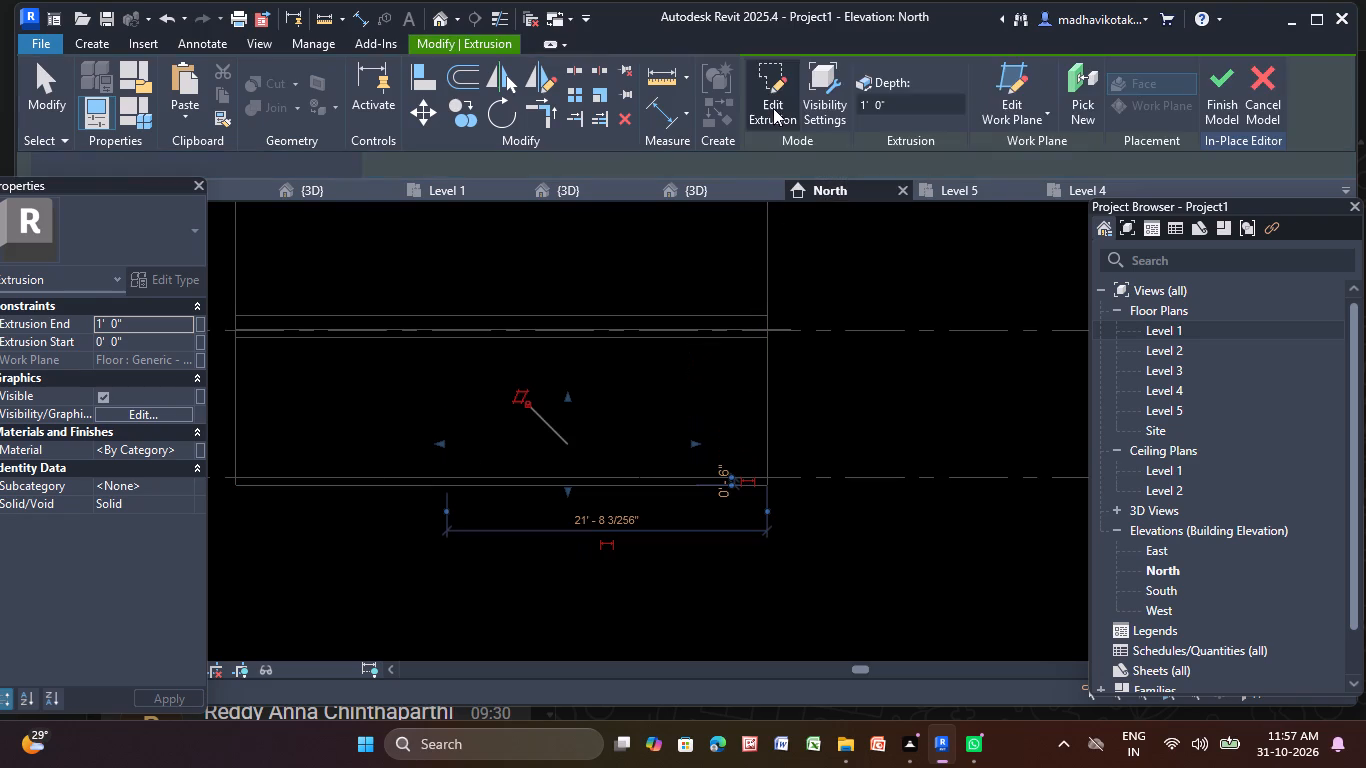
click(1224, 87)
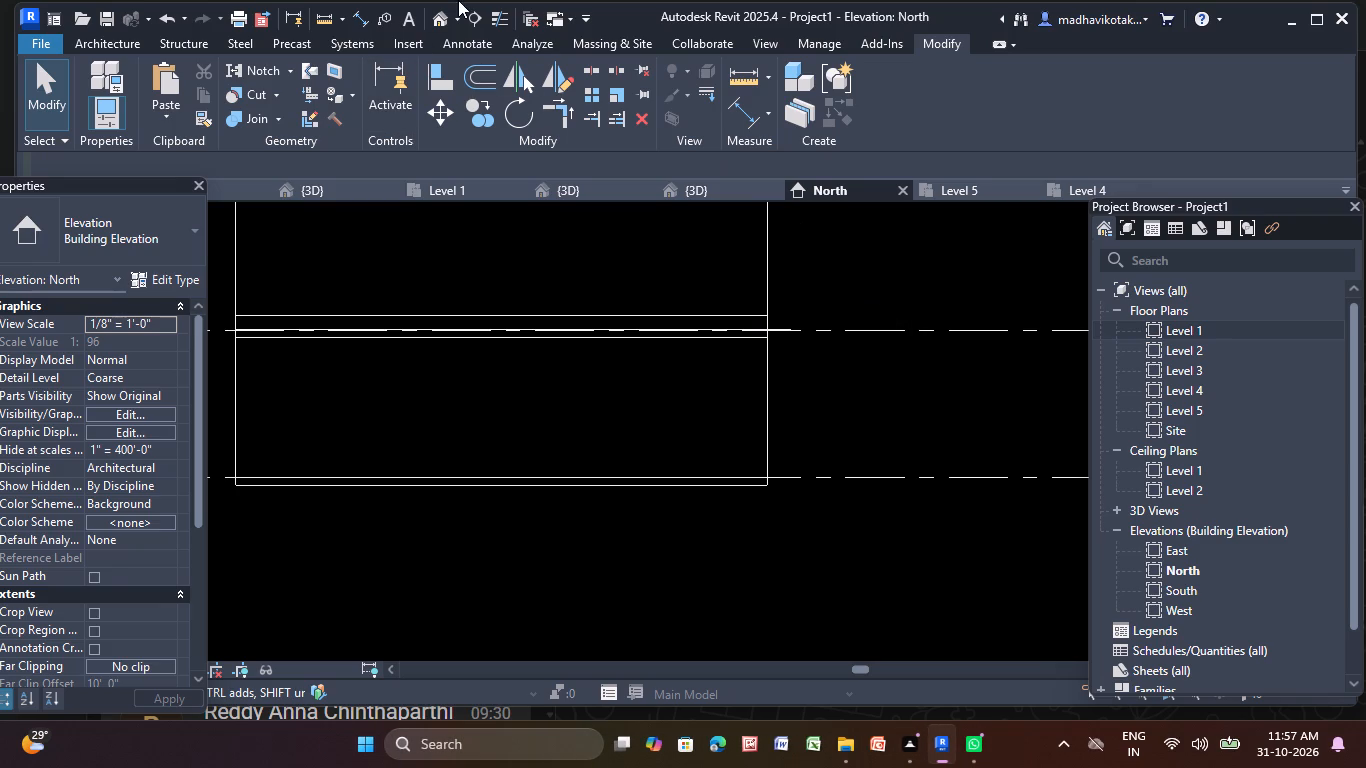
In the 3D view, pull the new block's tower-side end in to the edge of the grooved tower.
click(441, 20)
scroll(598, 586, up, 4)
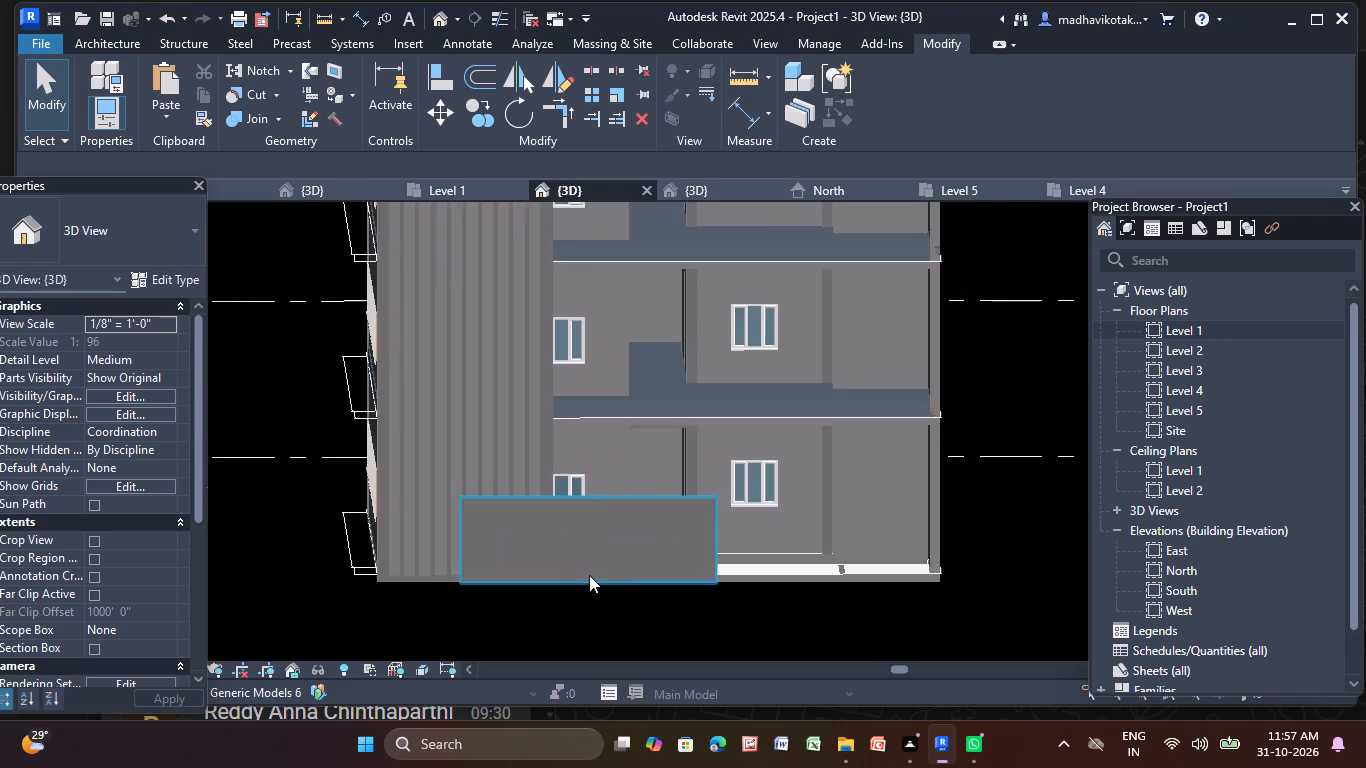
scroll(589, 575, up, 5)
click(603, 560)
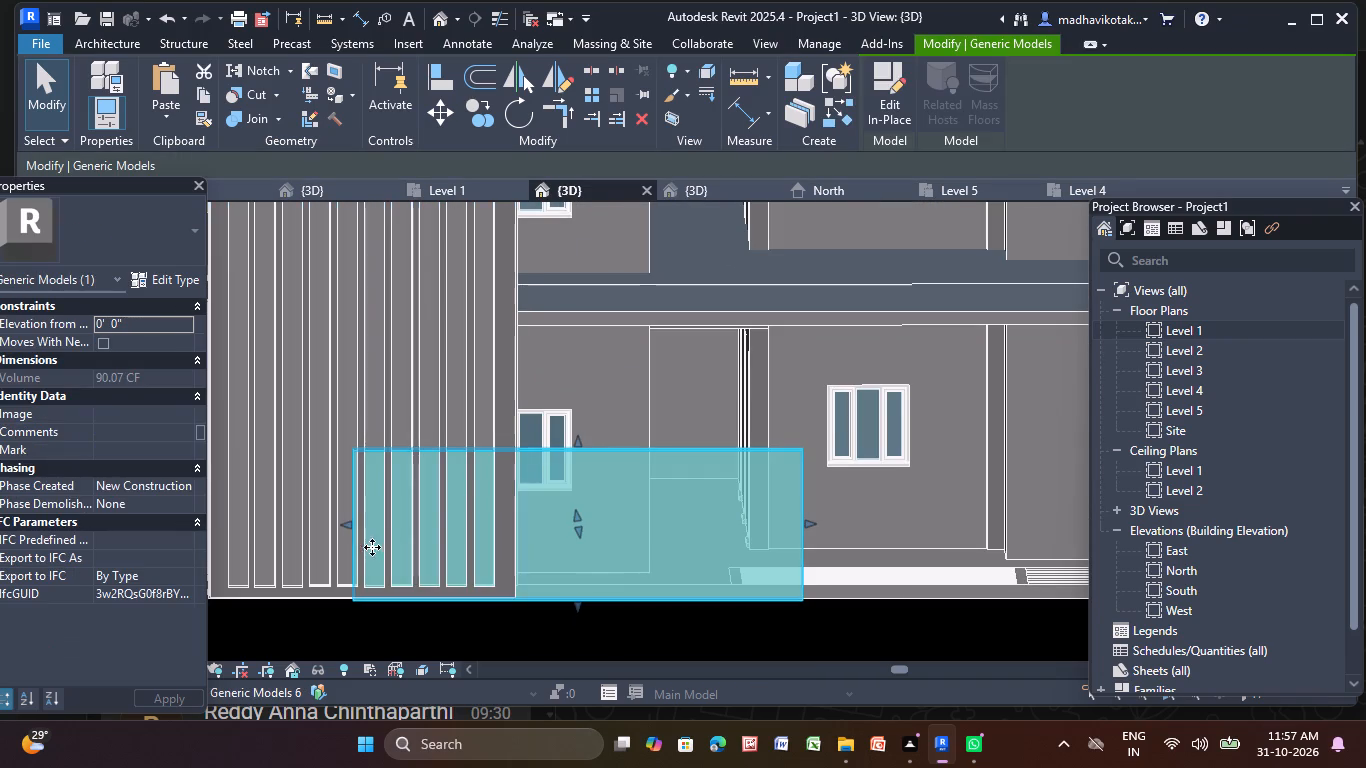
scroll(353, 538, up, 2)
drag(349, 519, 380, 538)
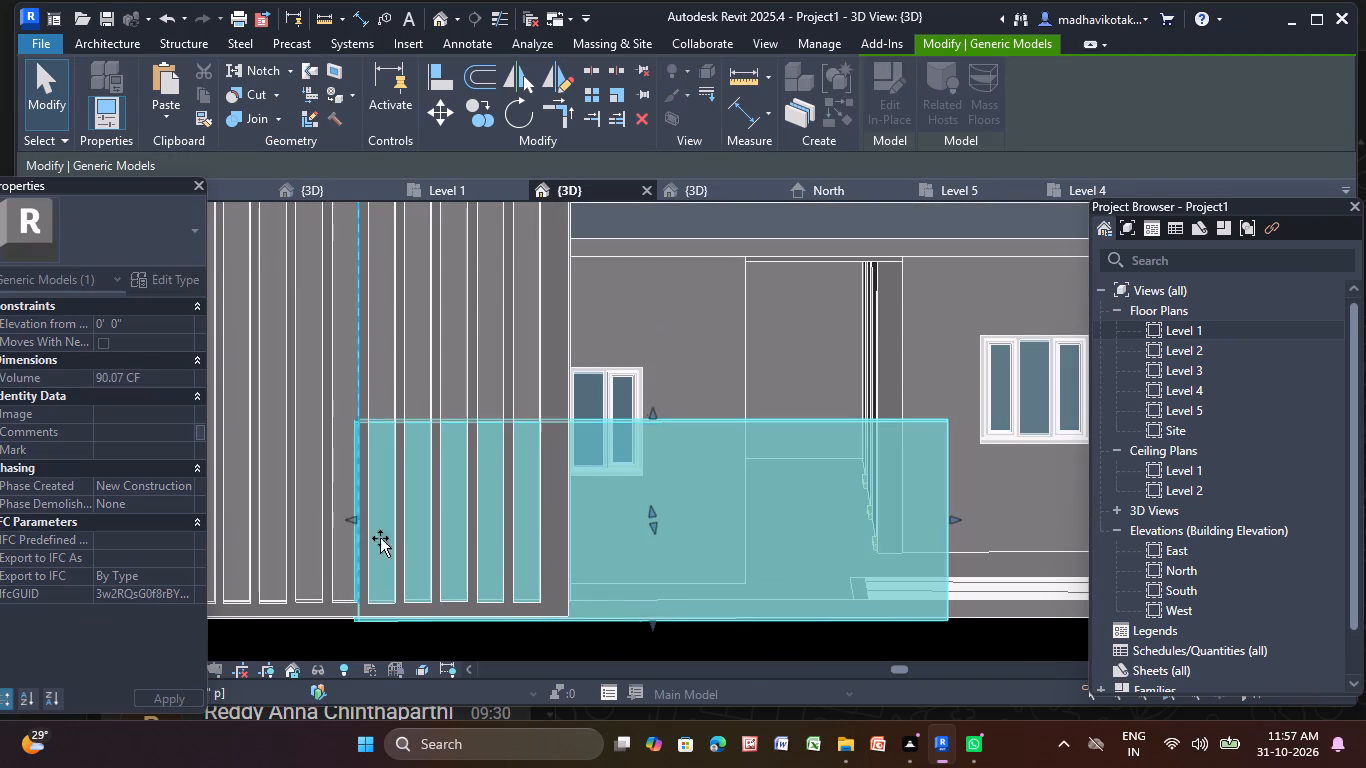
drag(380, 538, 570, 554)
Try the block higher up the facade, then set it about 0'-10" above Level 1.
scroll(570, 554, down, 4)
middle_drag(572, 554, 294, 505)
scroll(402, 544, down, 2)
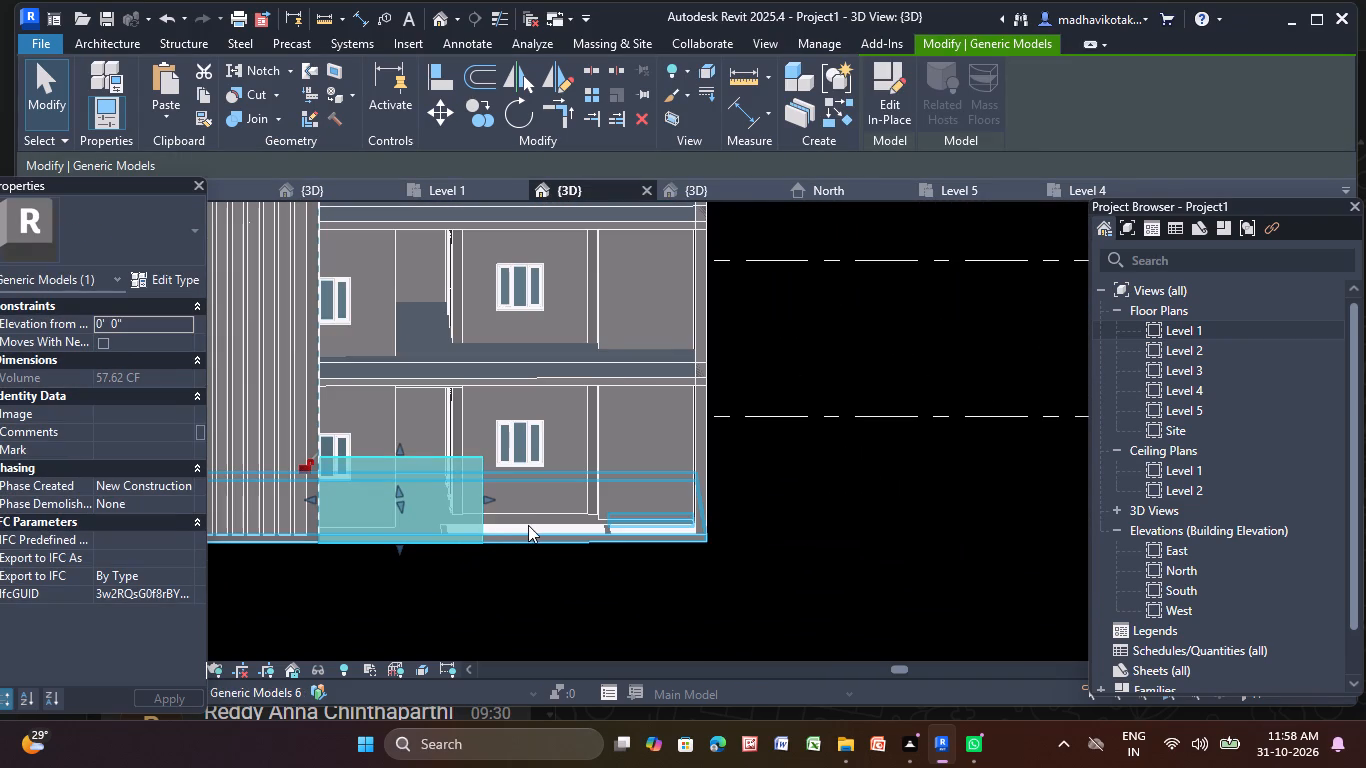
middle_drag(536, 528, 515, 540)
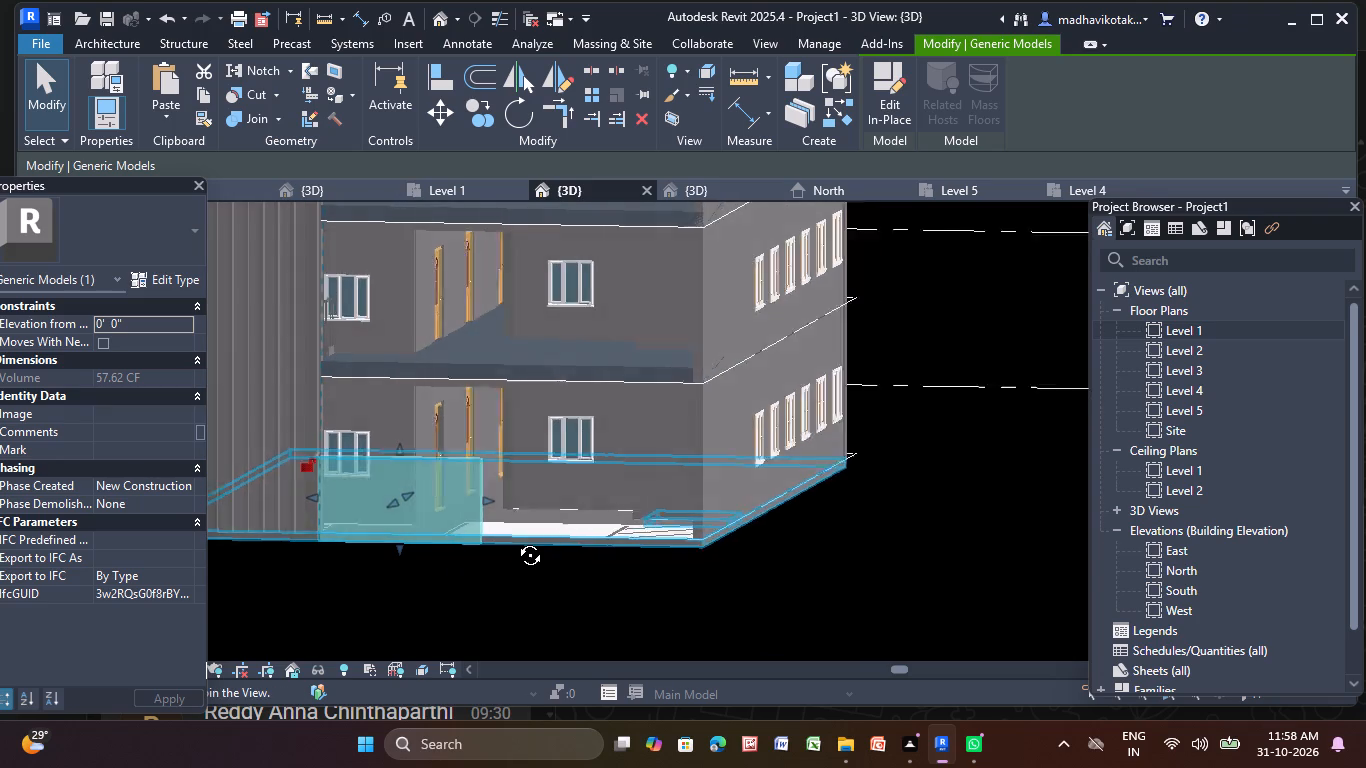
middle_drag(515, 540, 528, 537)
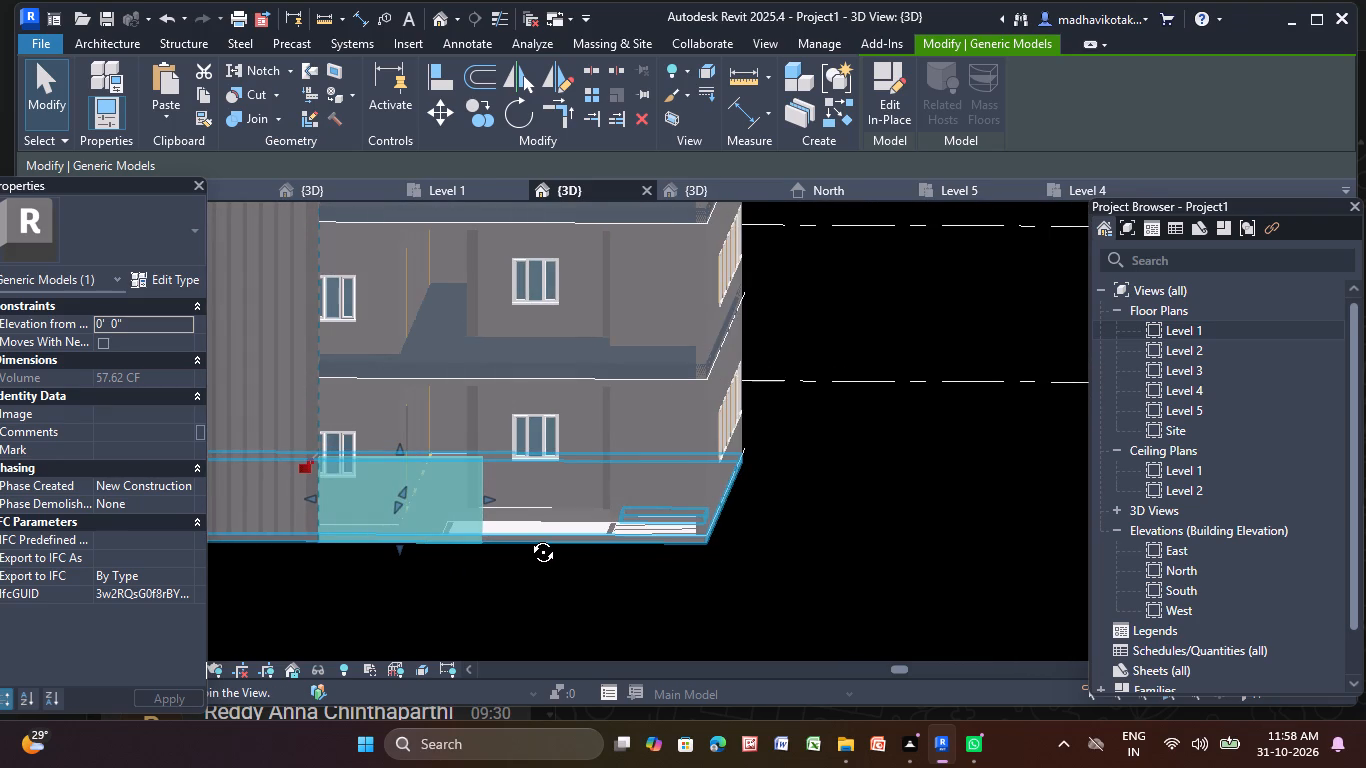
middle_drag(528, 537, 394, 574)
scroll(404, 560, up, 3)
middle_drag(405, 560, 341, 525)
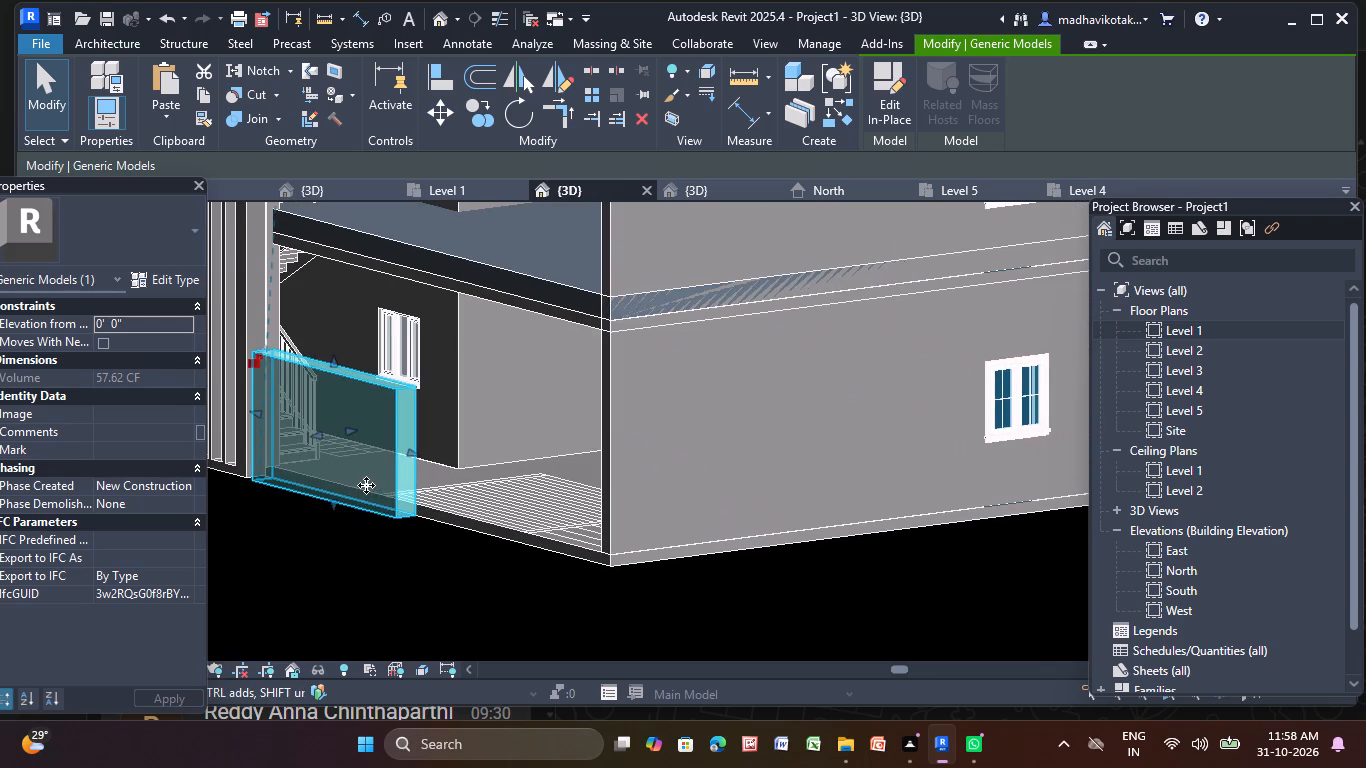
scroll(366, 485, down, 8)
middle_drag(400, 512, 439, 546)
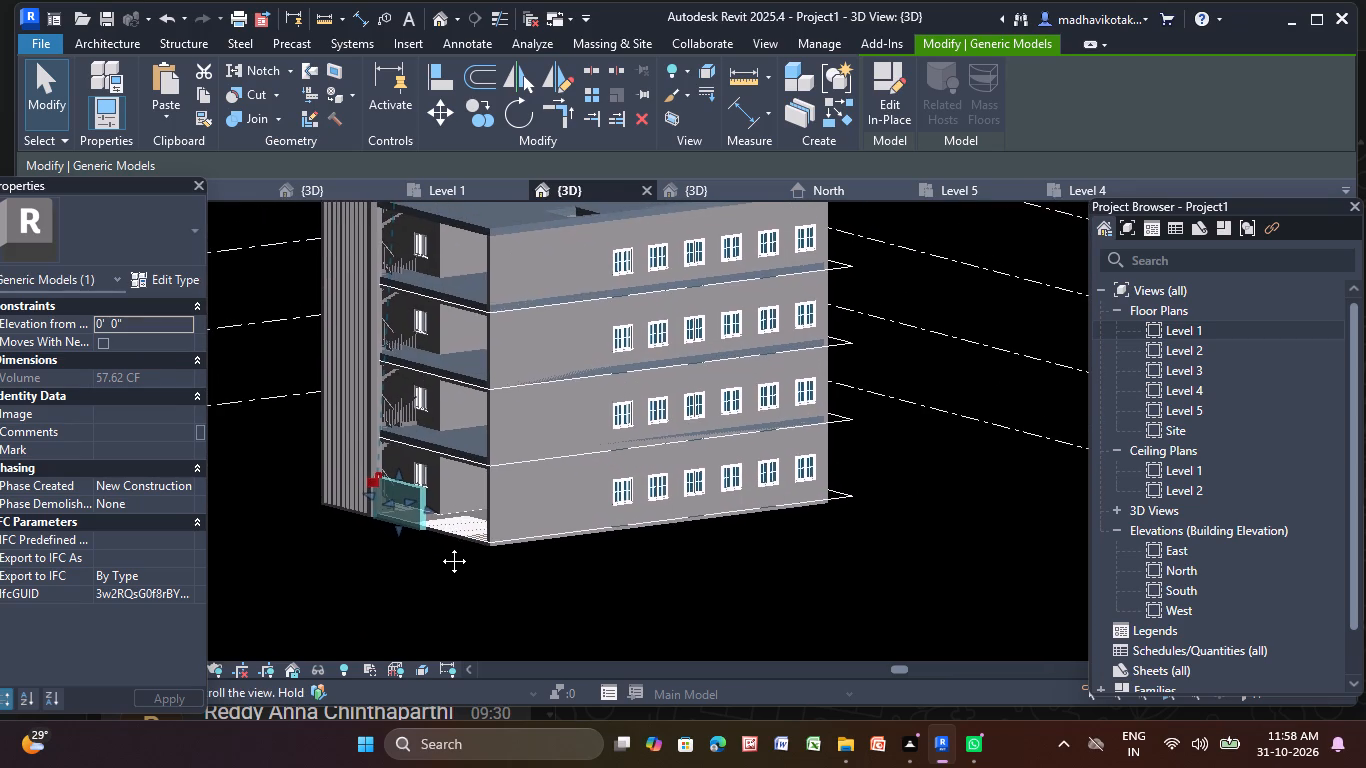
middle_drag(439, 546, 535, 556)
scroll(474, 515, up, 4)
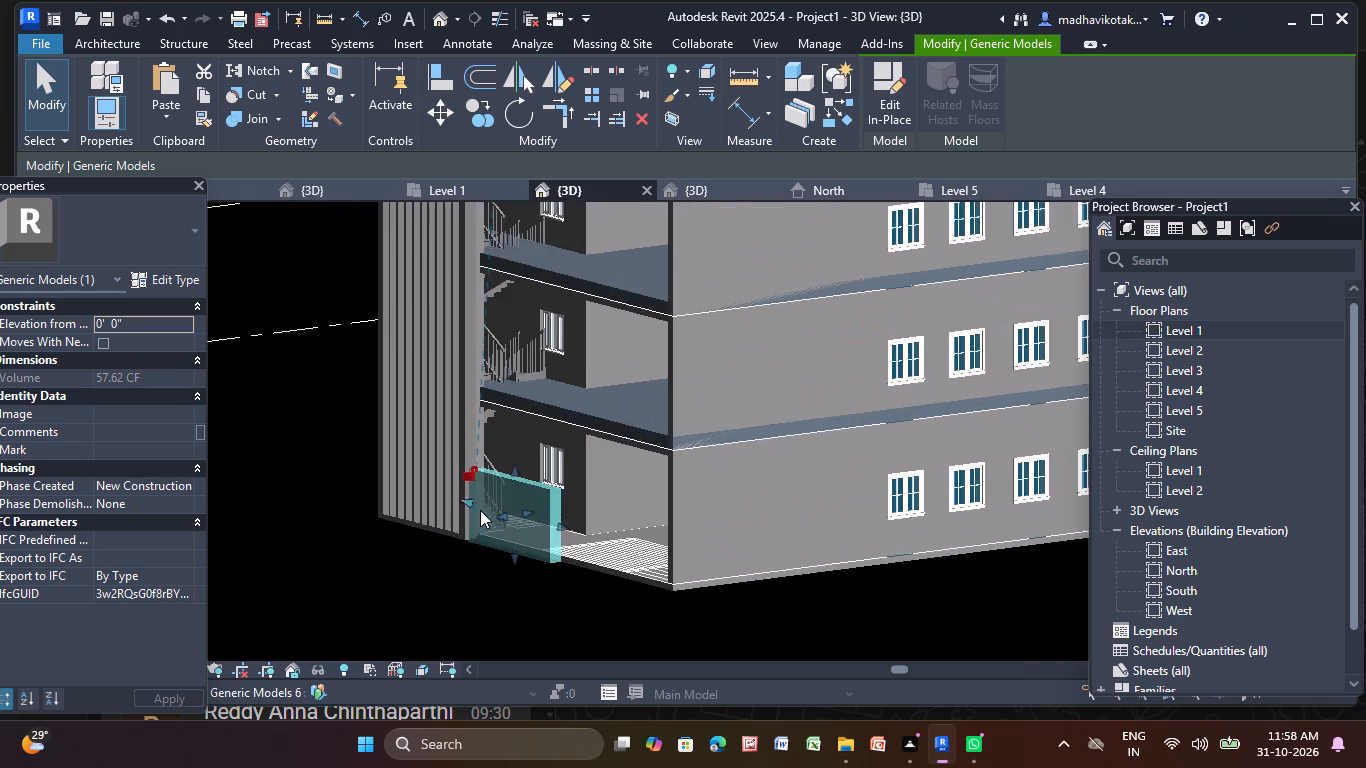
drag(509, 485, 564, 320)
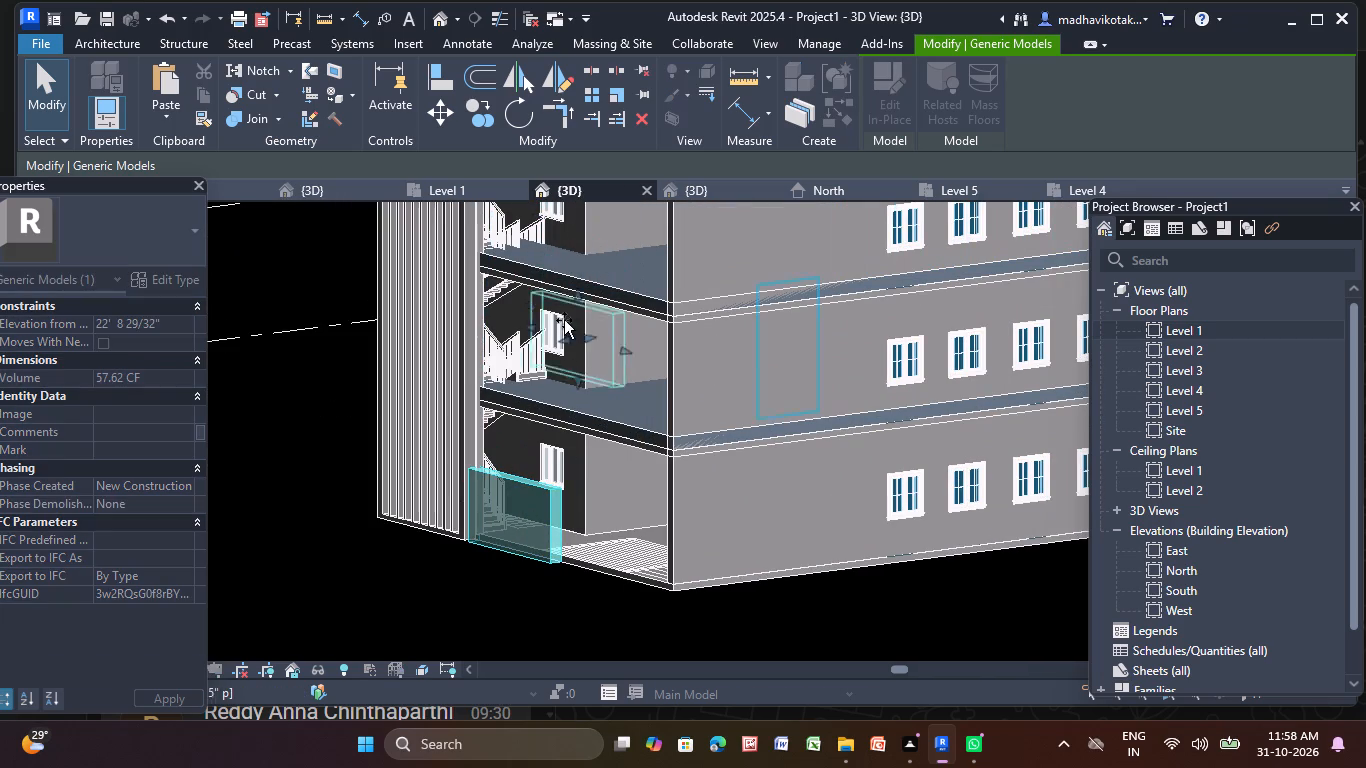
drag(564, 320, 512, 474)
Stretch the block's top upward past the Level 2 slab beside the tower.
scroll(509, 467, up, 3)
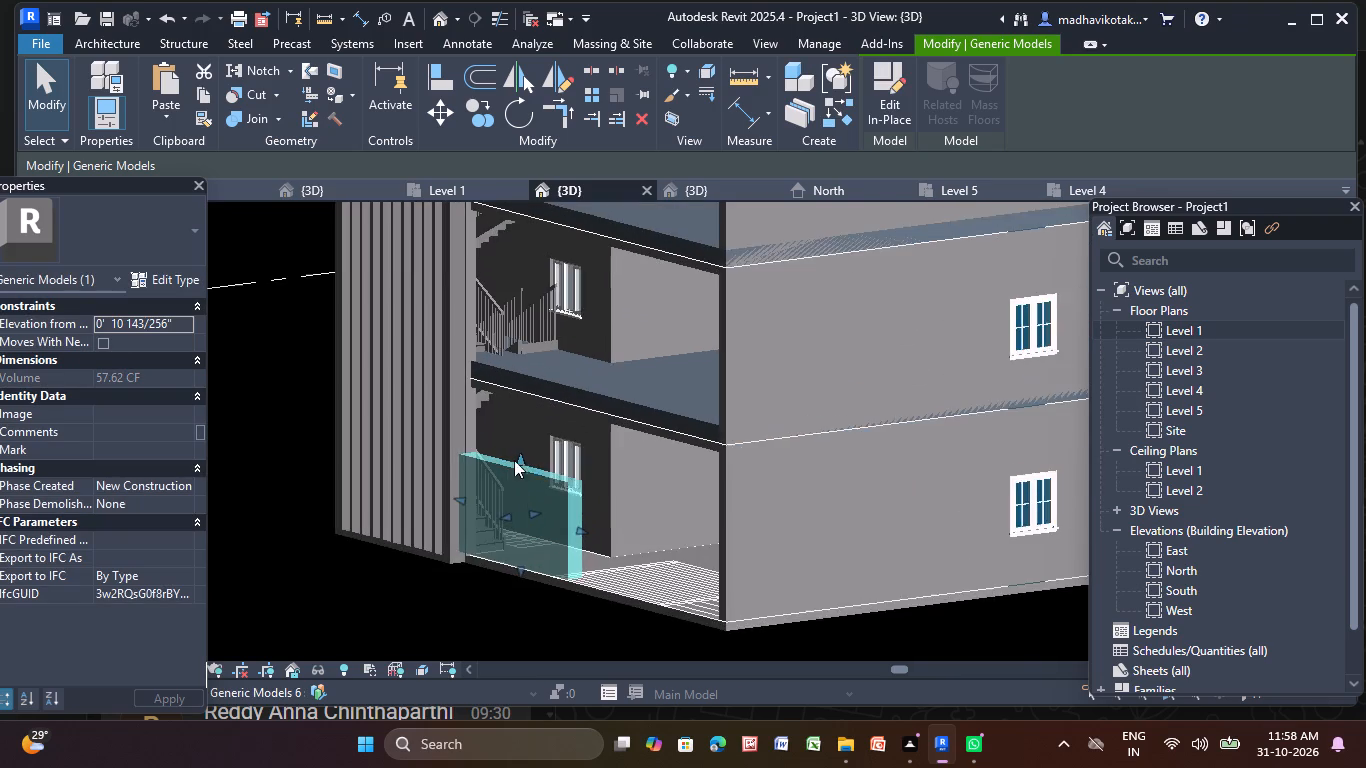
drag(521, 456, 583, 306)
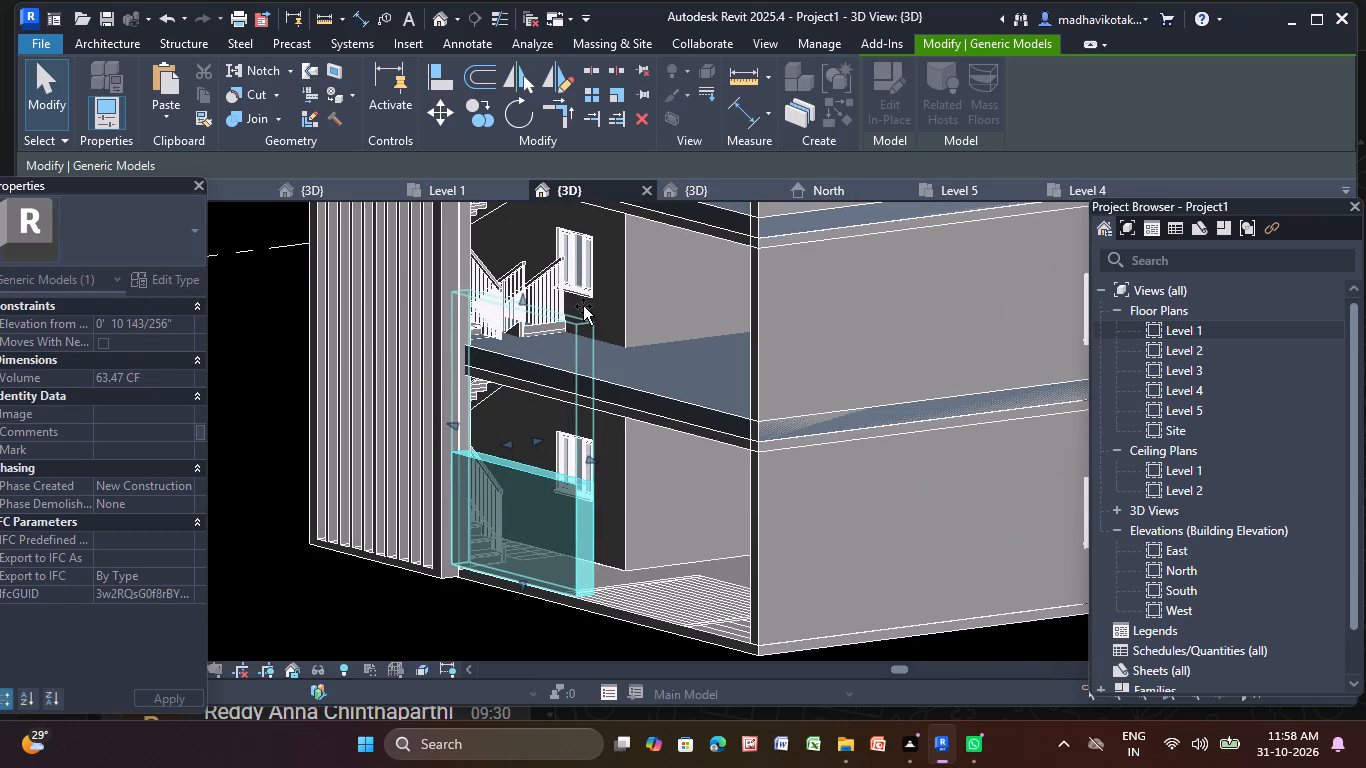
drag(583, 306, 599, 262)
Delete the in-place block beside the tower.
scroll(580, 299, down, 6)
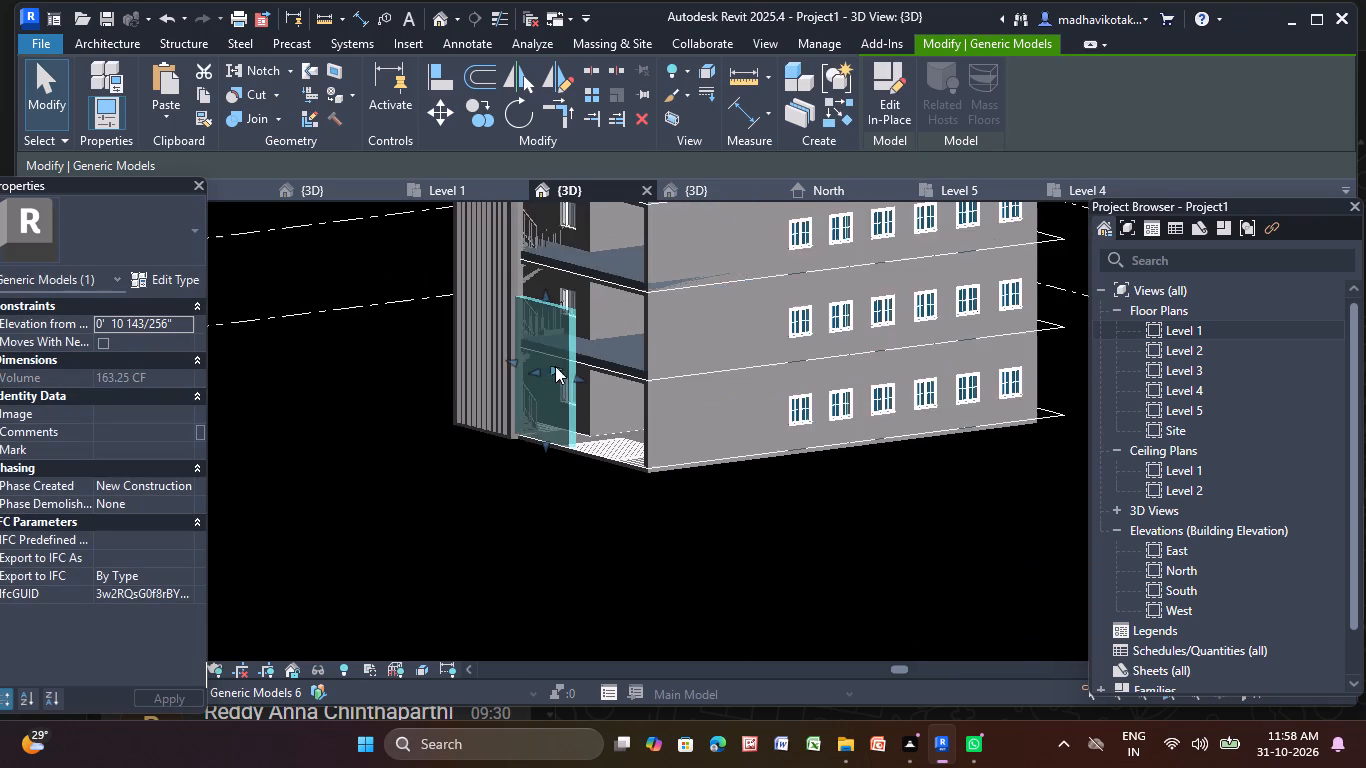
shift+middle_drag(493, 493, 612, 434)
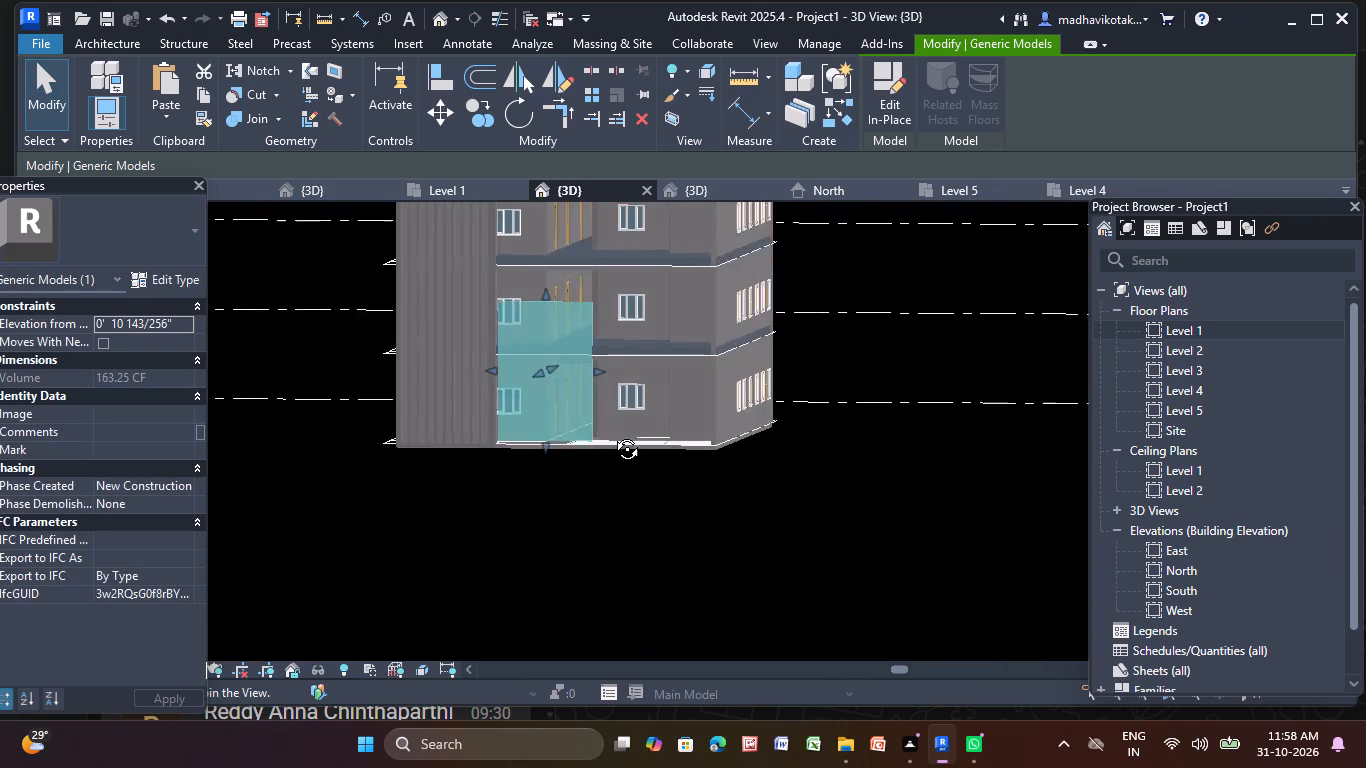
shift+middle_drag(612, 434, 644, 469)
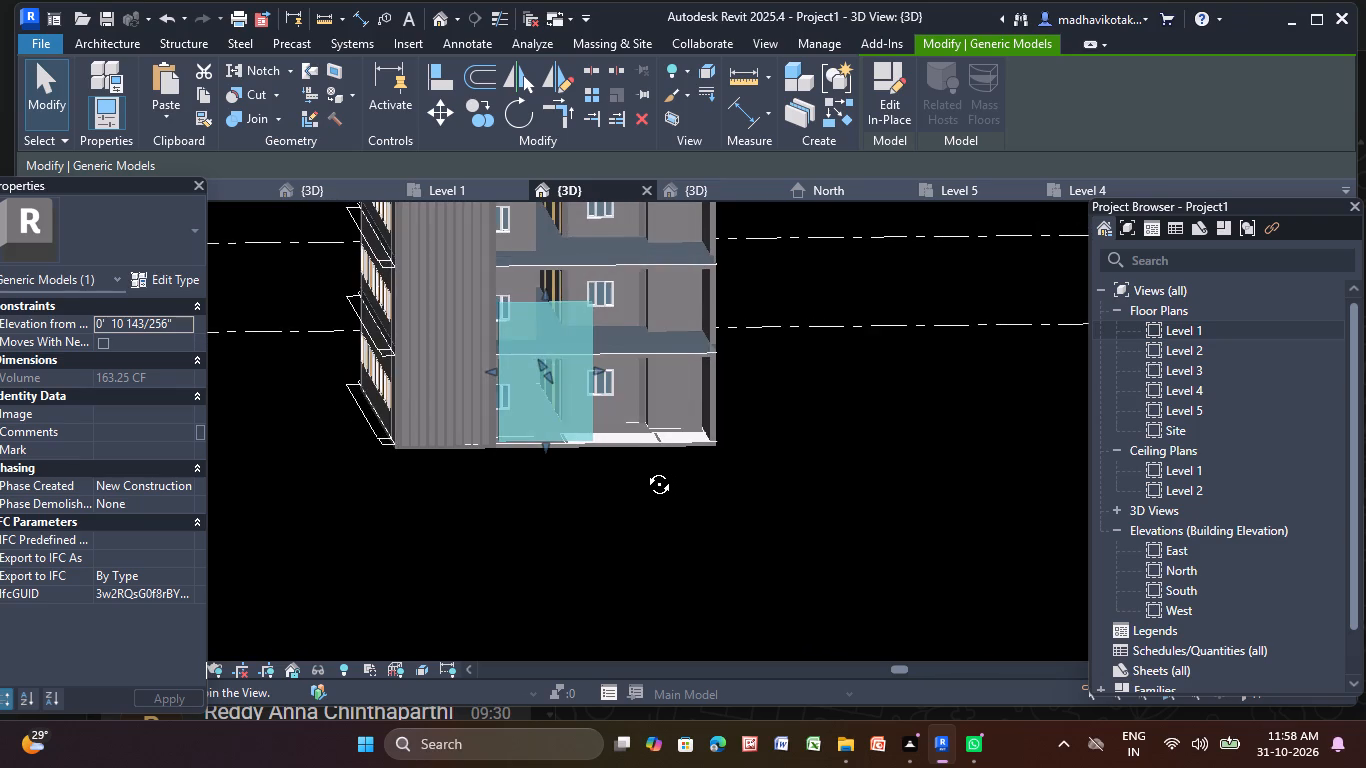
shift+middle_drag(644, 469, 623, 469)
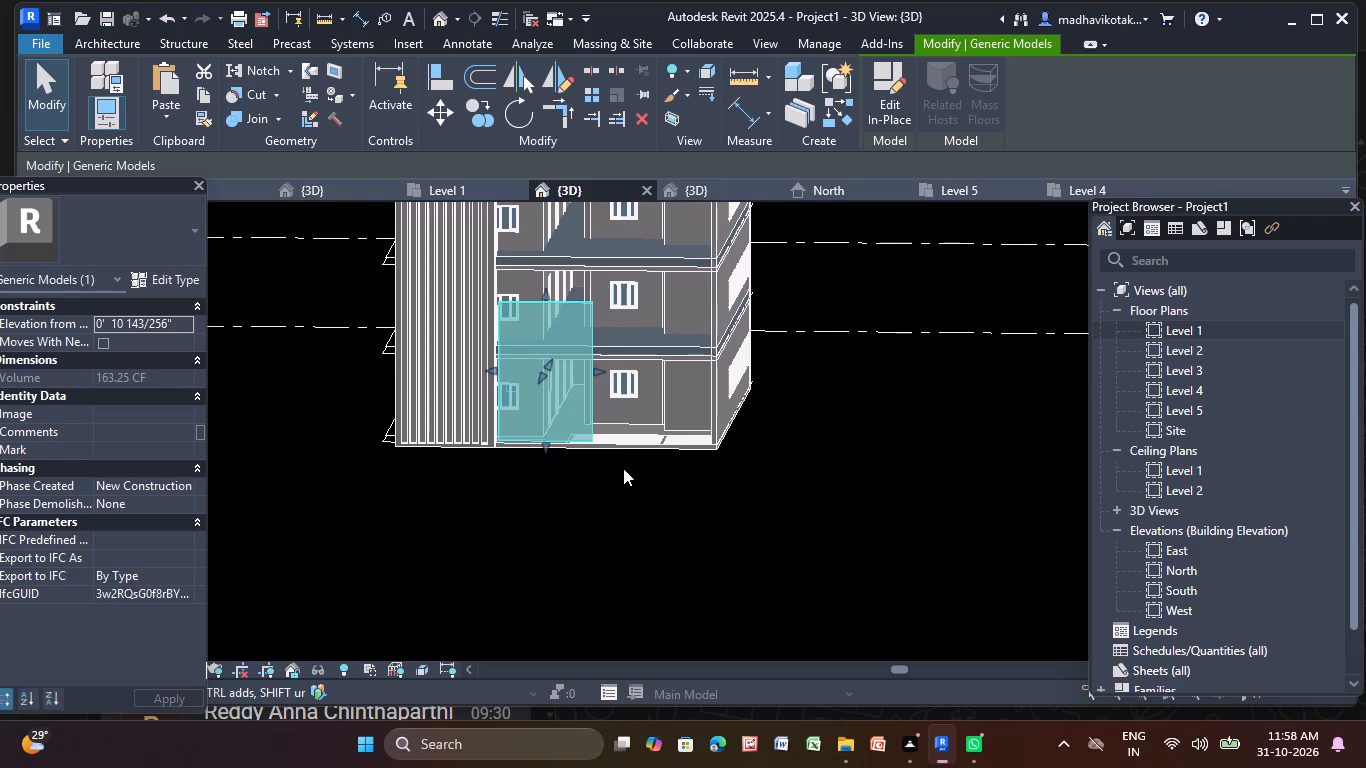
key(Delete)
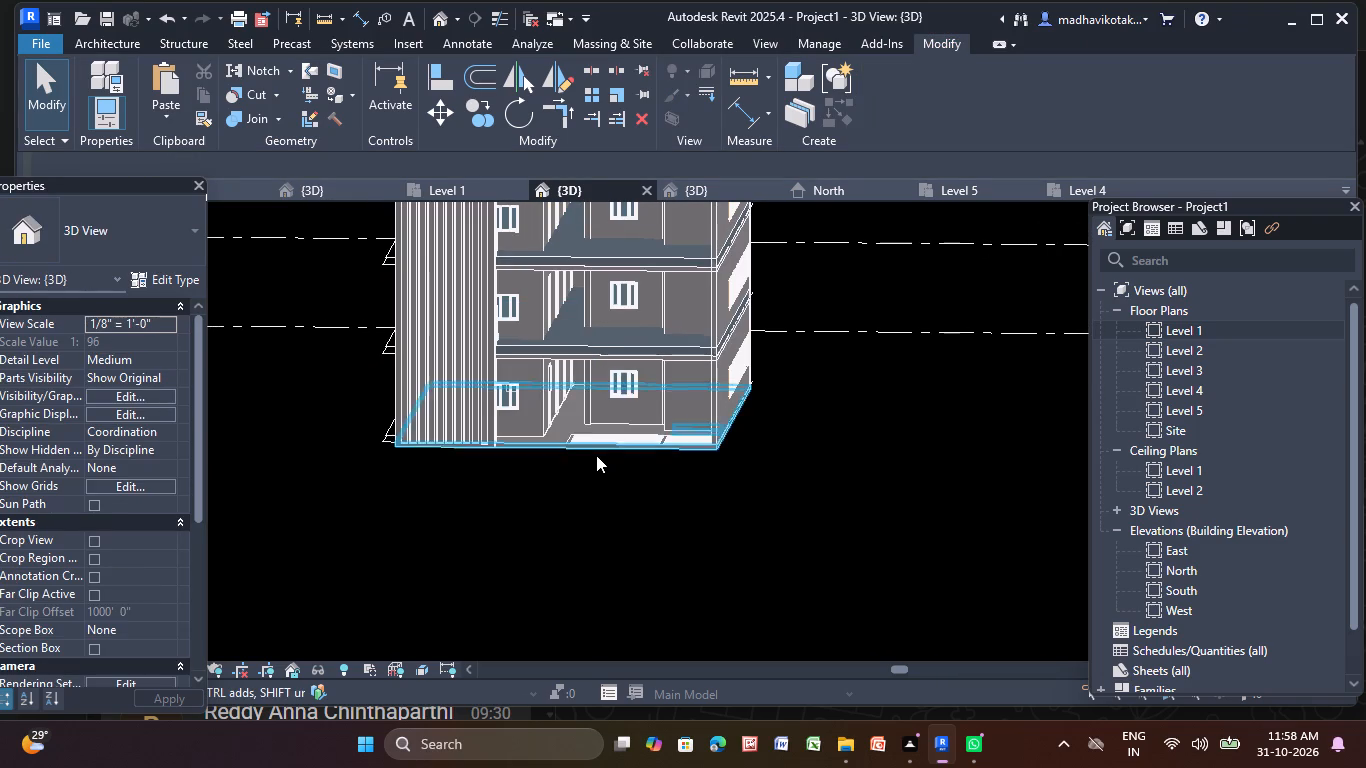
Examine the front facade's balcony openings, slabs and windows beside the grooved tower on each storey.
scroll(539, 426, up, 8)
scroll(553, 380, down, 2)
middle_drag(554, 380, 500, 464)
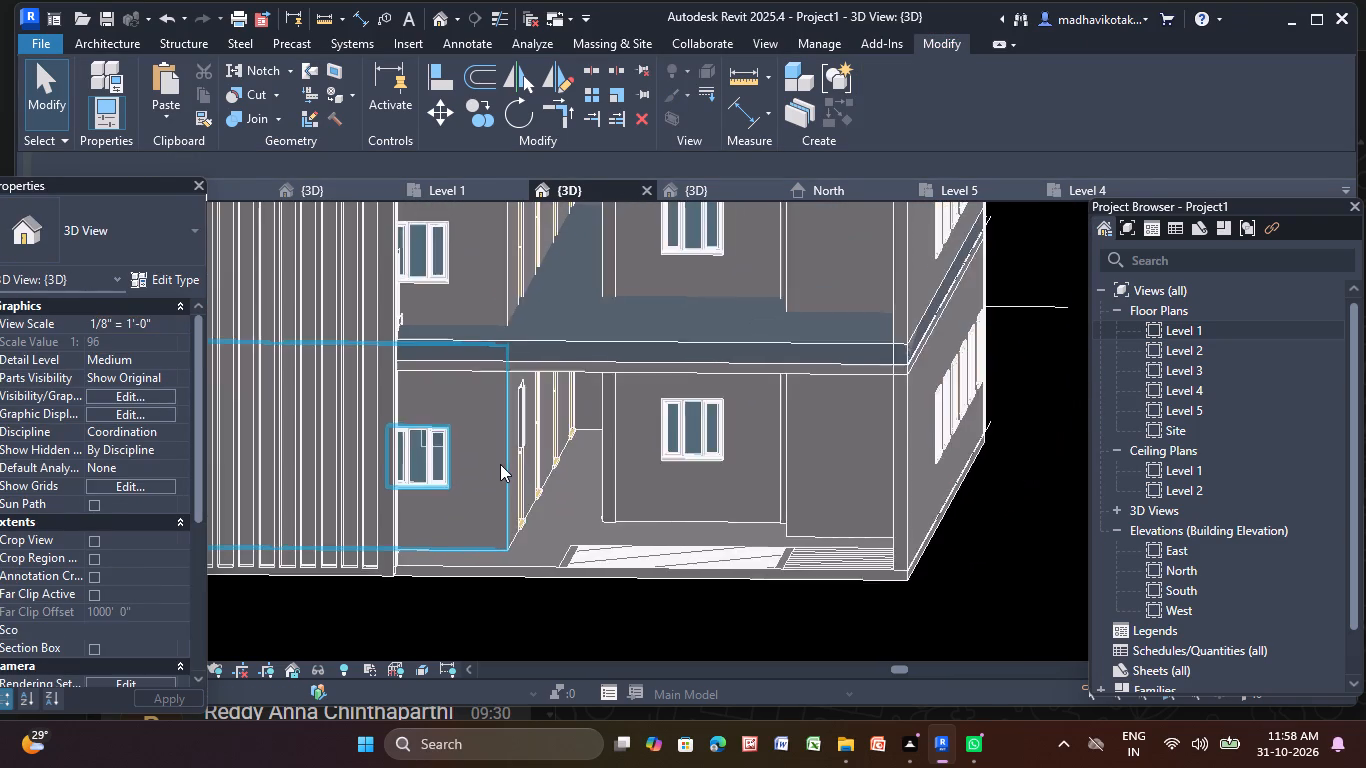
scroll(500, 464, down, 4)
scroll(562, 388, down, 2)
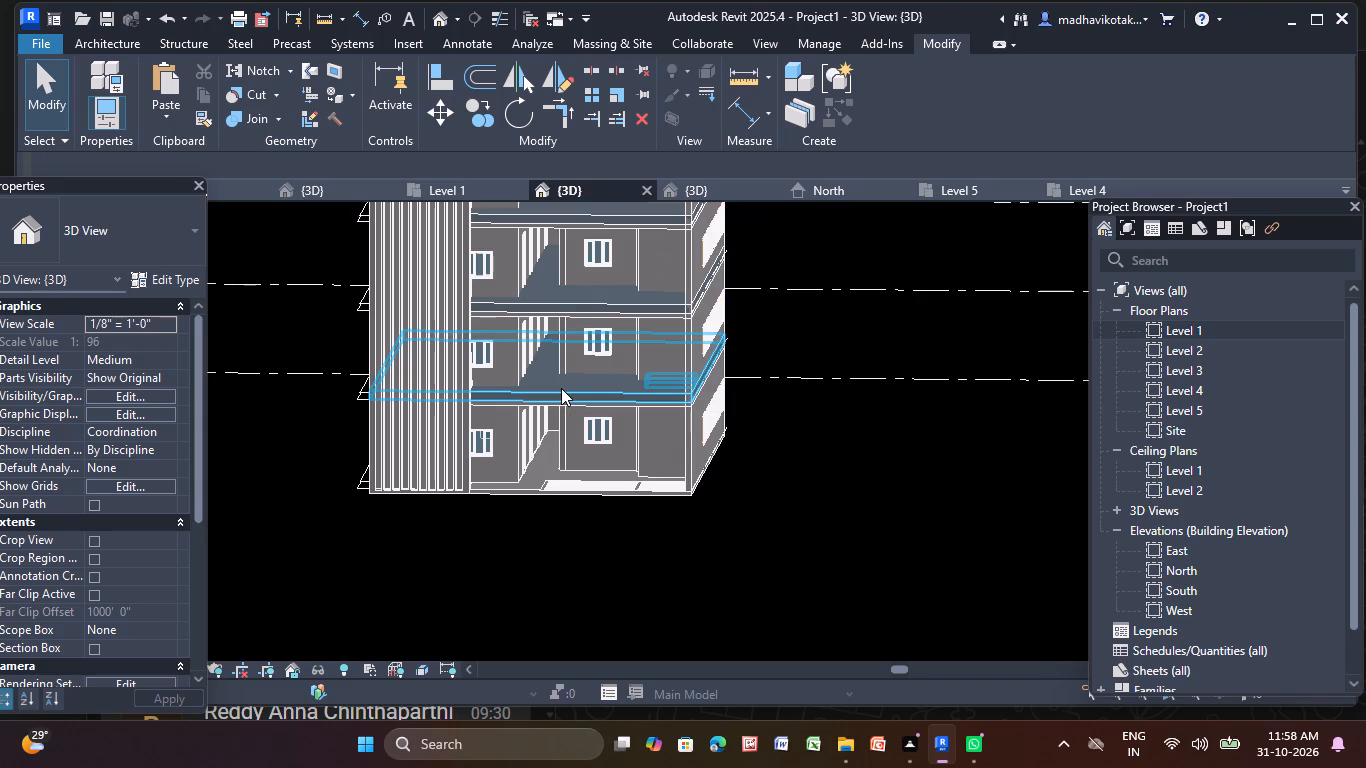
middle_drag(560, 388, 569, 482)
scroll(531, 387, up, 7)
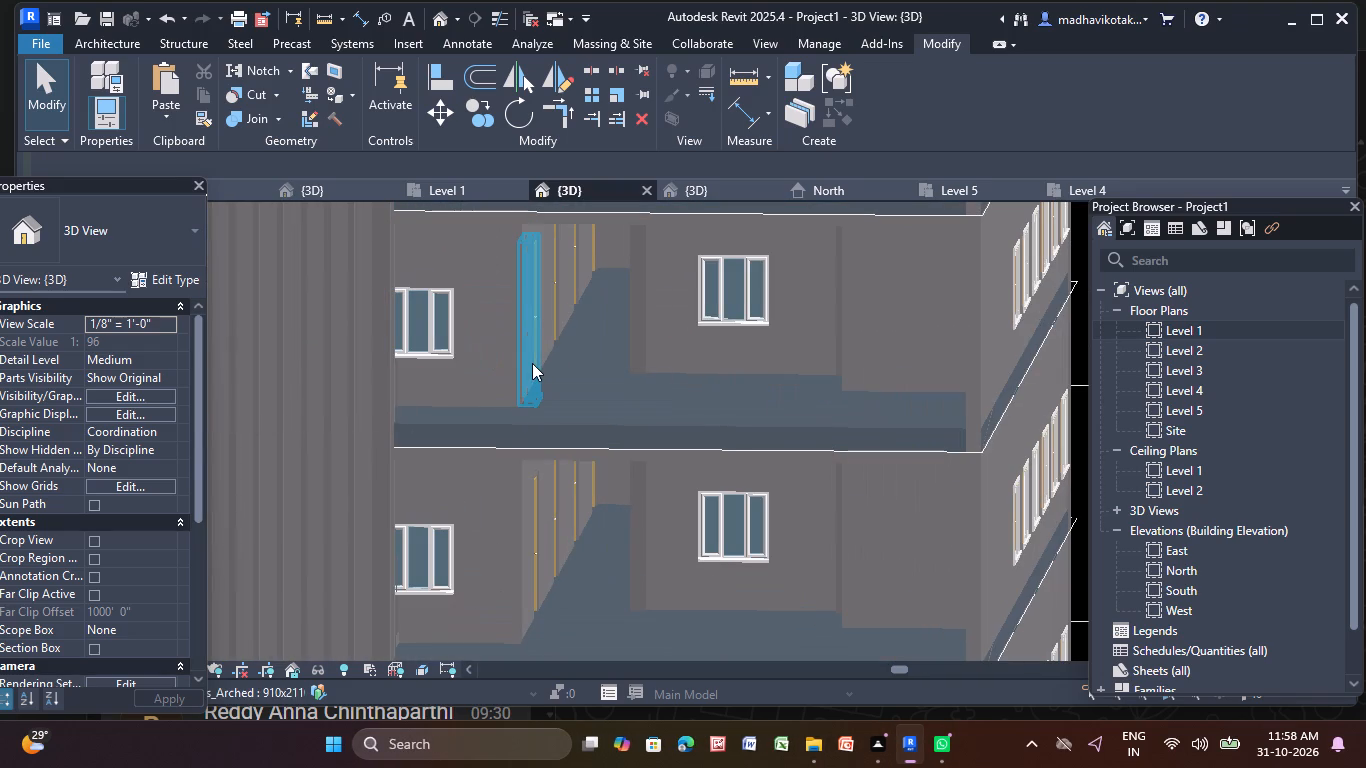
scroll(530, 361, down, 3)
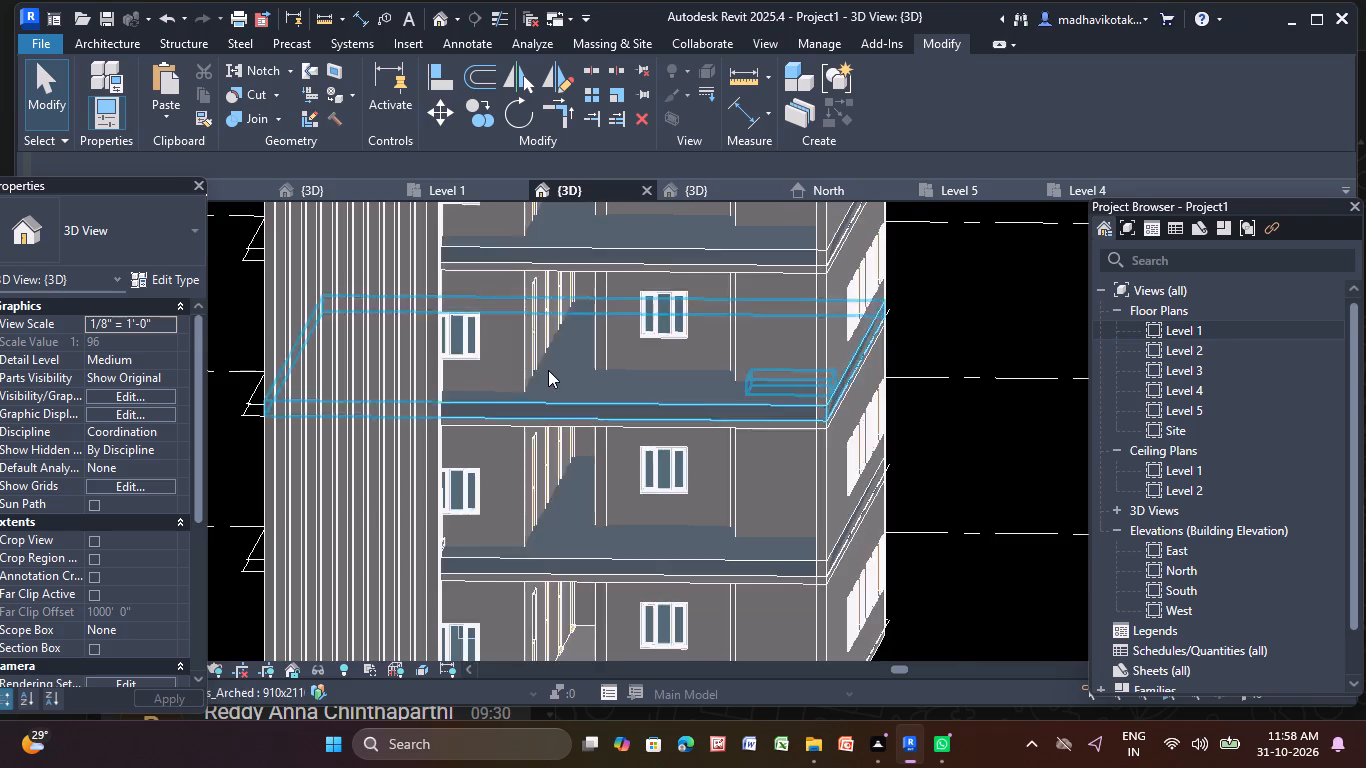
scroll(552, 374, down, 2)
middle_drag(548, 374, 537, 346)
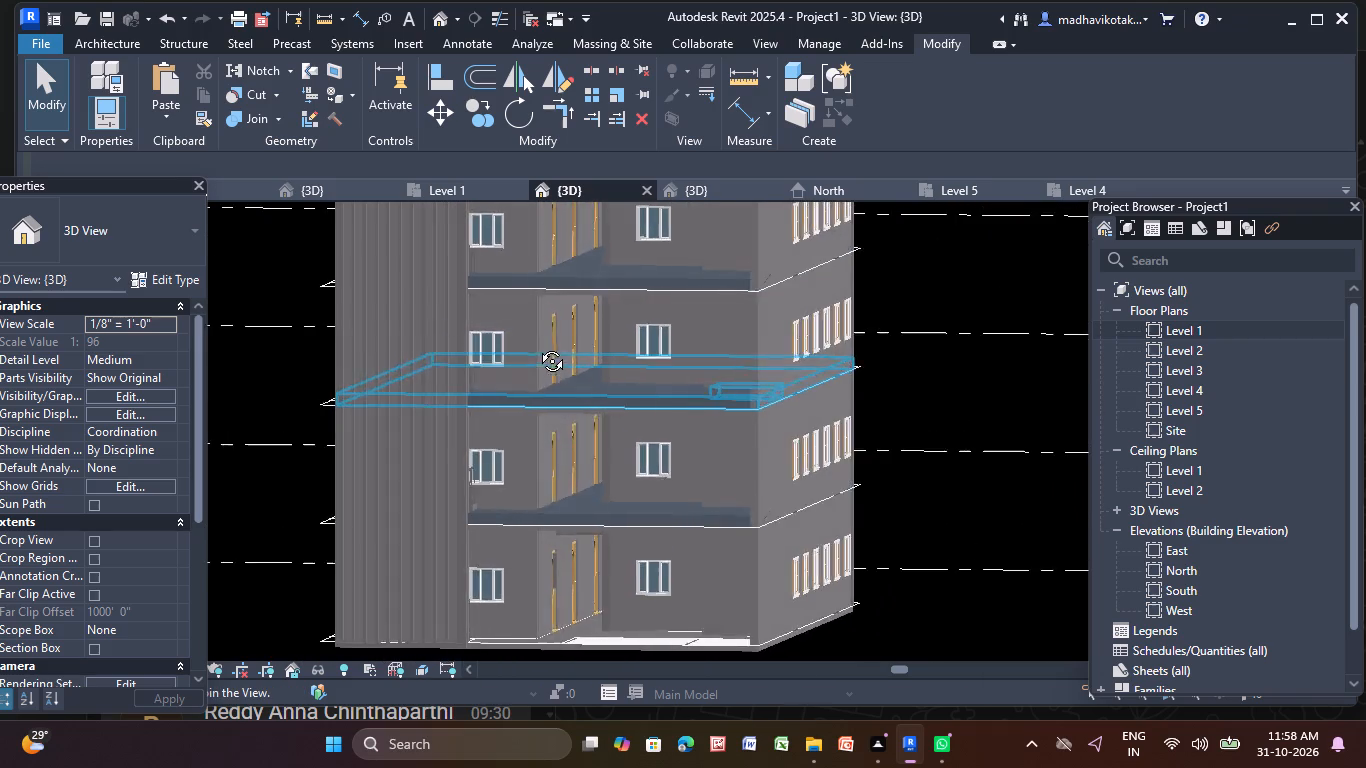
middle_drag(537, 346, 560, 358)
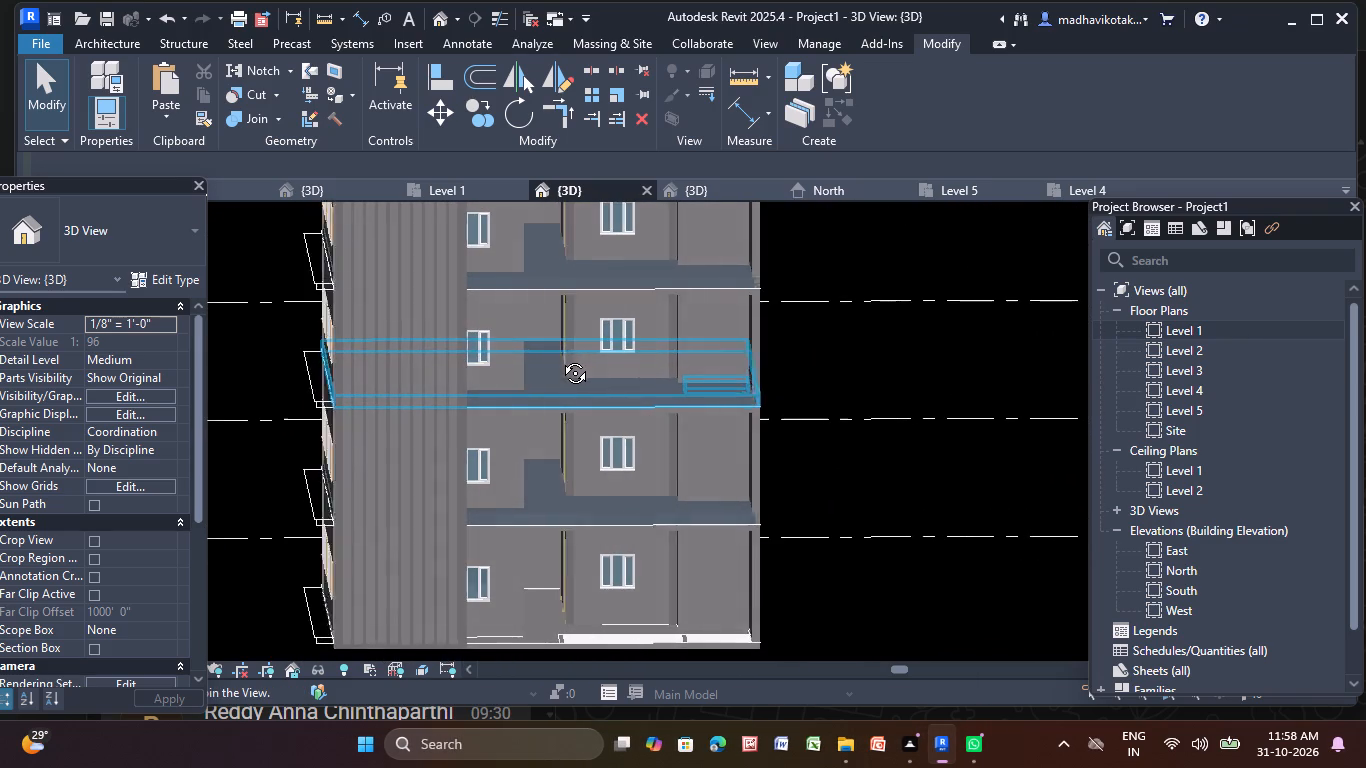
middle_drag(560, 358, 557, 358)
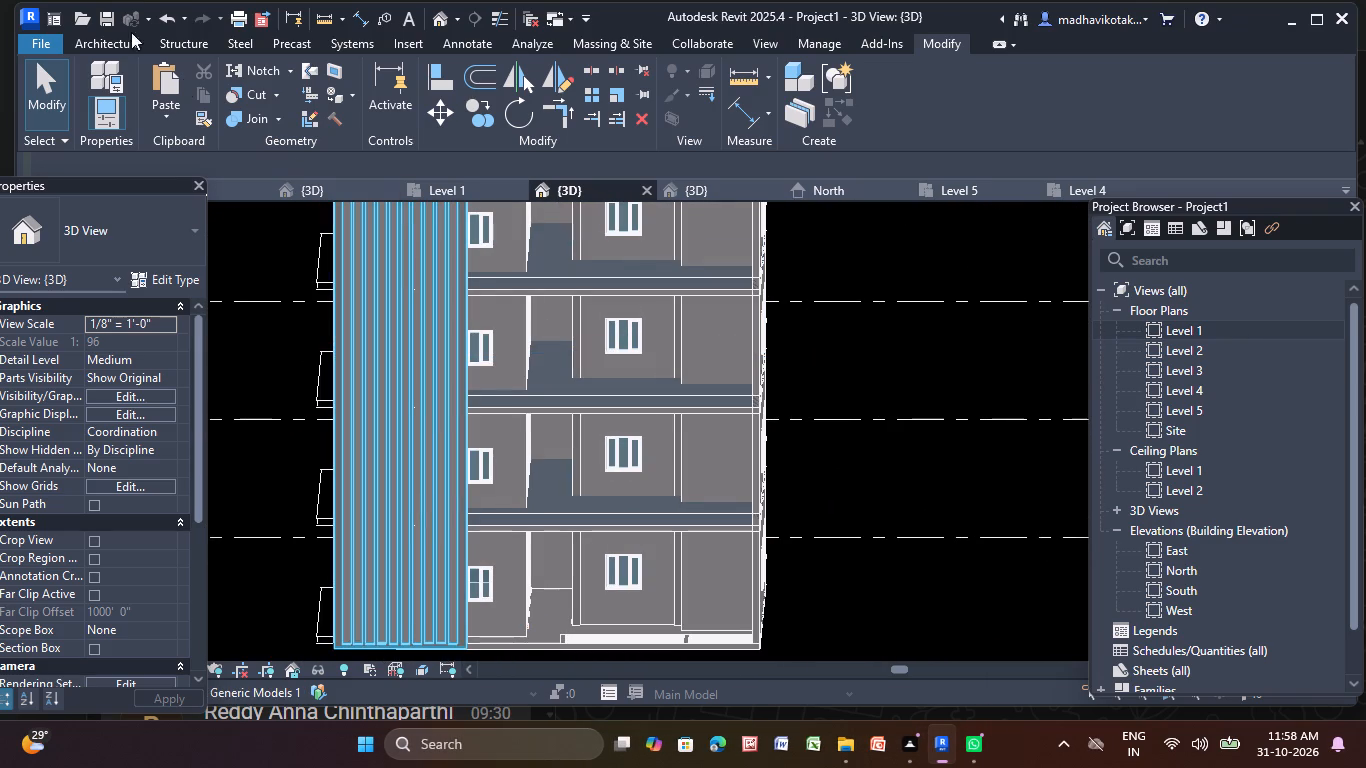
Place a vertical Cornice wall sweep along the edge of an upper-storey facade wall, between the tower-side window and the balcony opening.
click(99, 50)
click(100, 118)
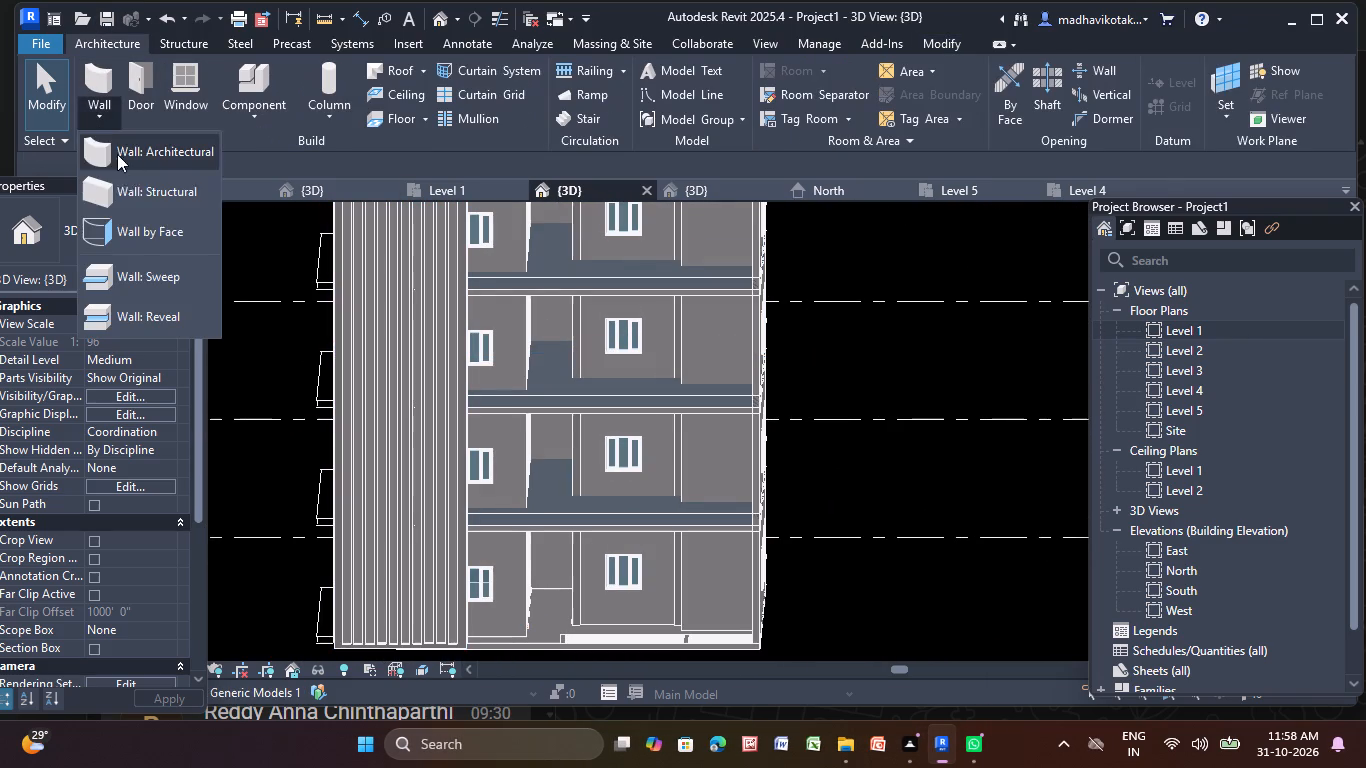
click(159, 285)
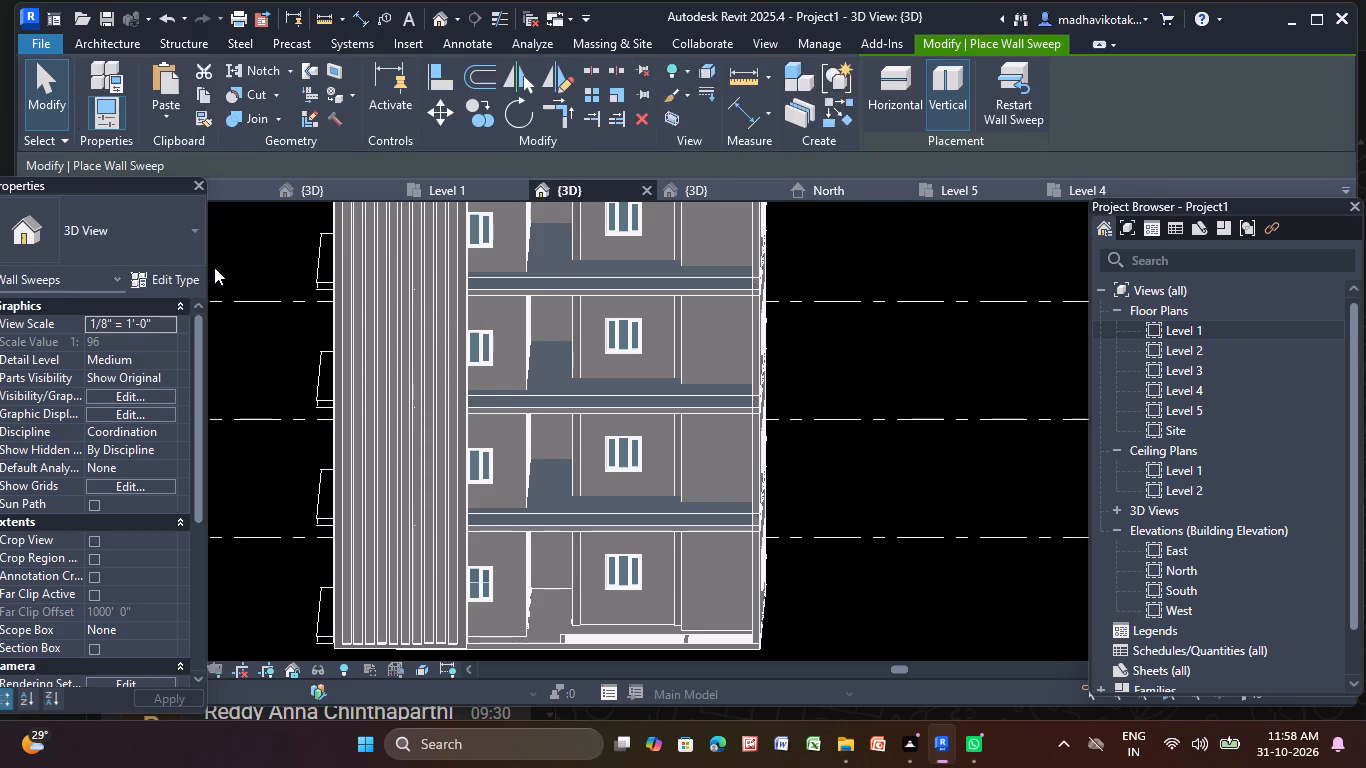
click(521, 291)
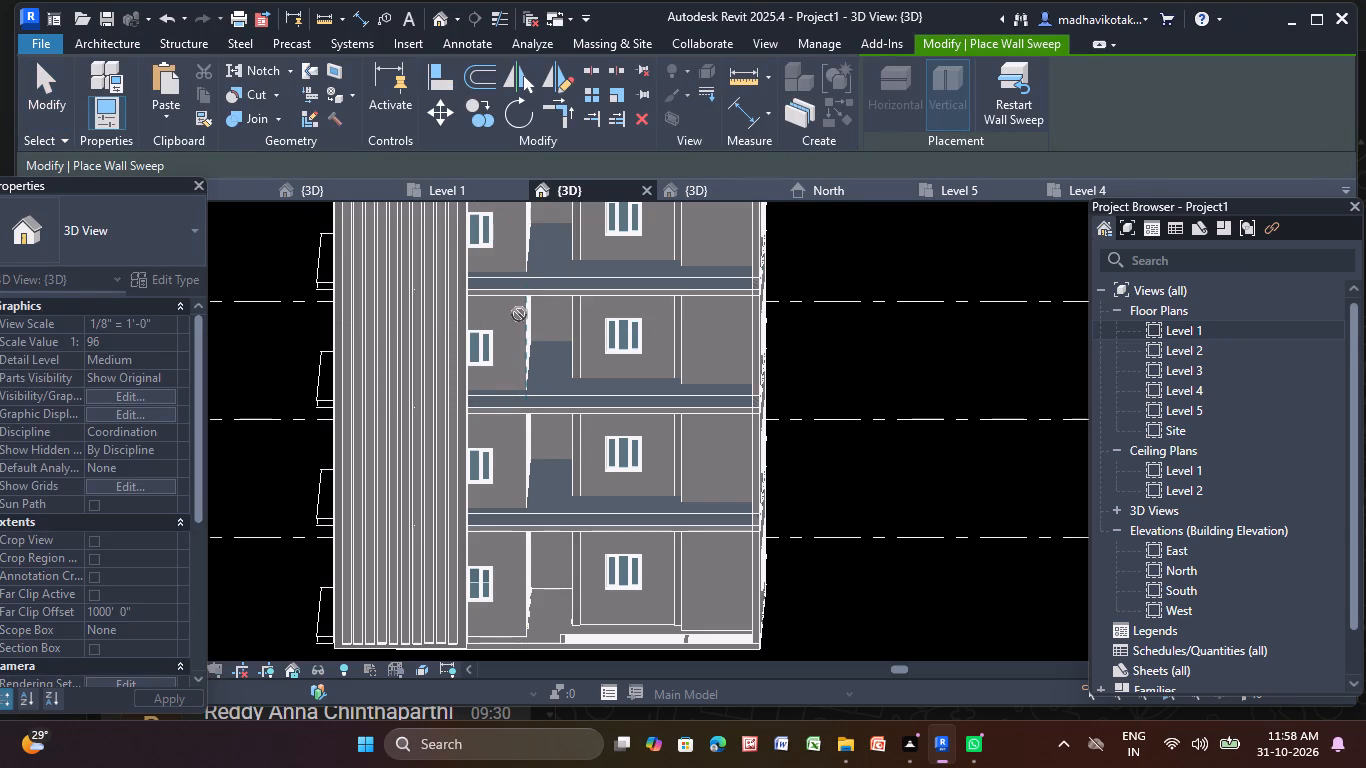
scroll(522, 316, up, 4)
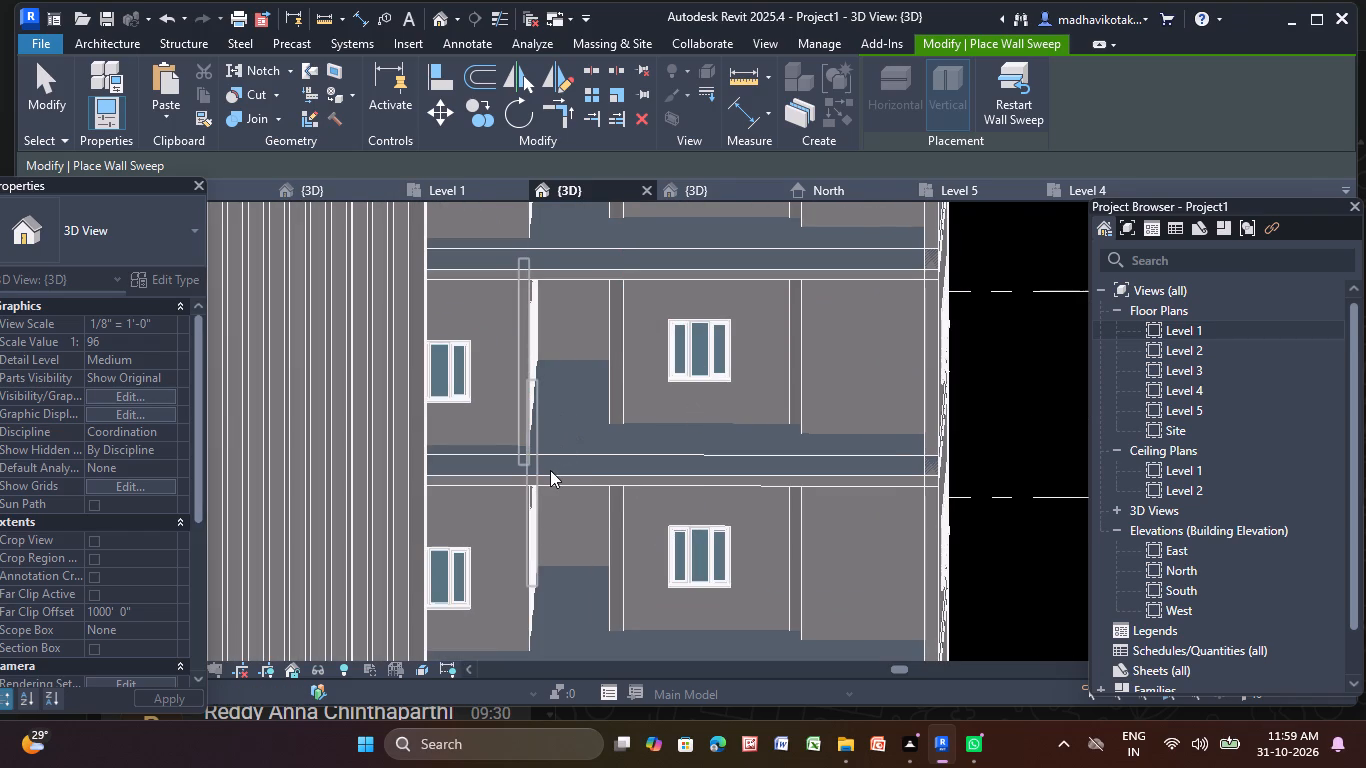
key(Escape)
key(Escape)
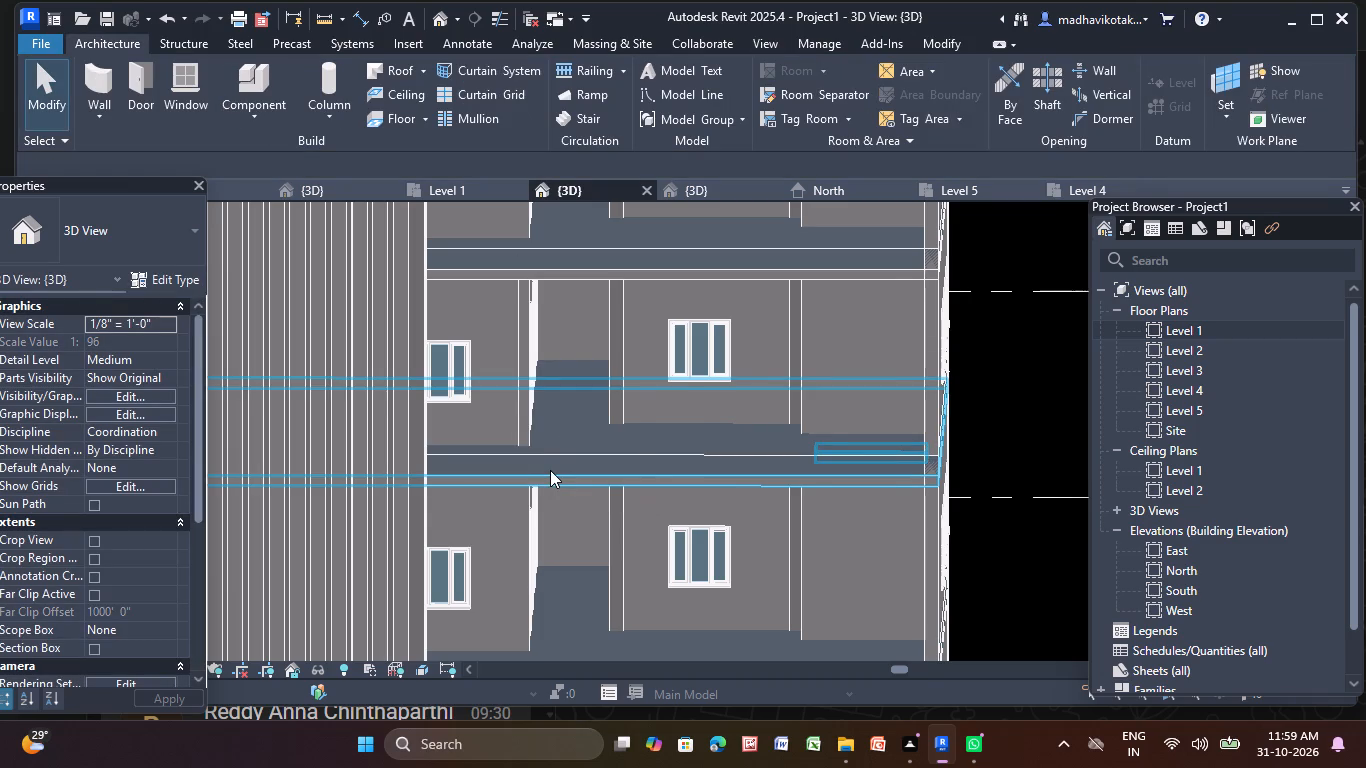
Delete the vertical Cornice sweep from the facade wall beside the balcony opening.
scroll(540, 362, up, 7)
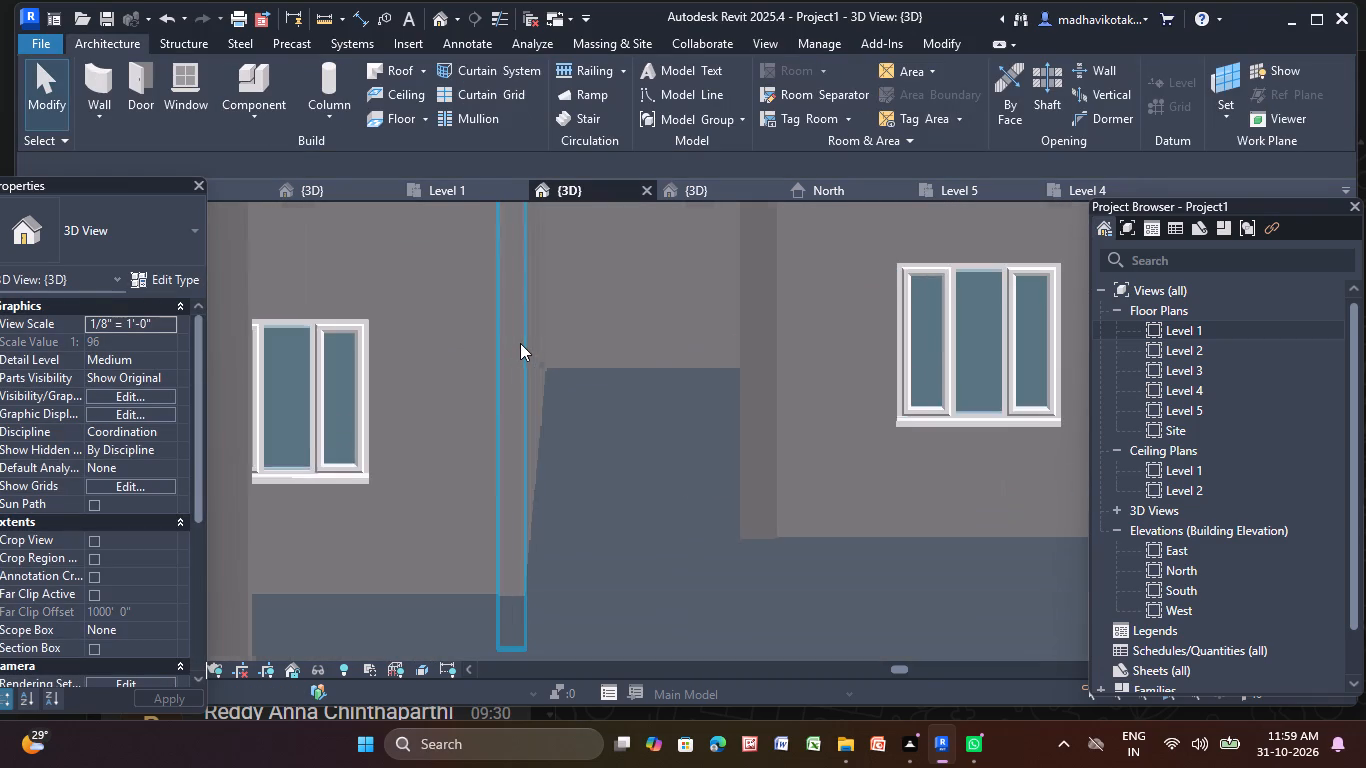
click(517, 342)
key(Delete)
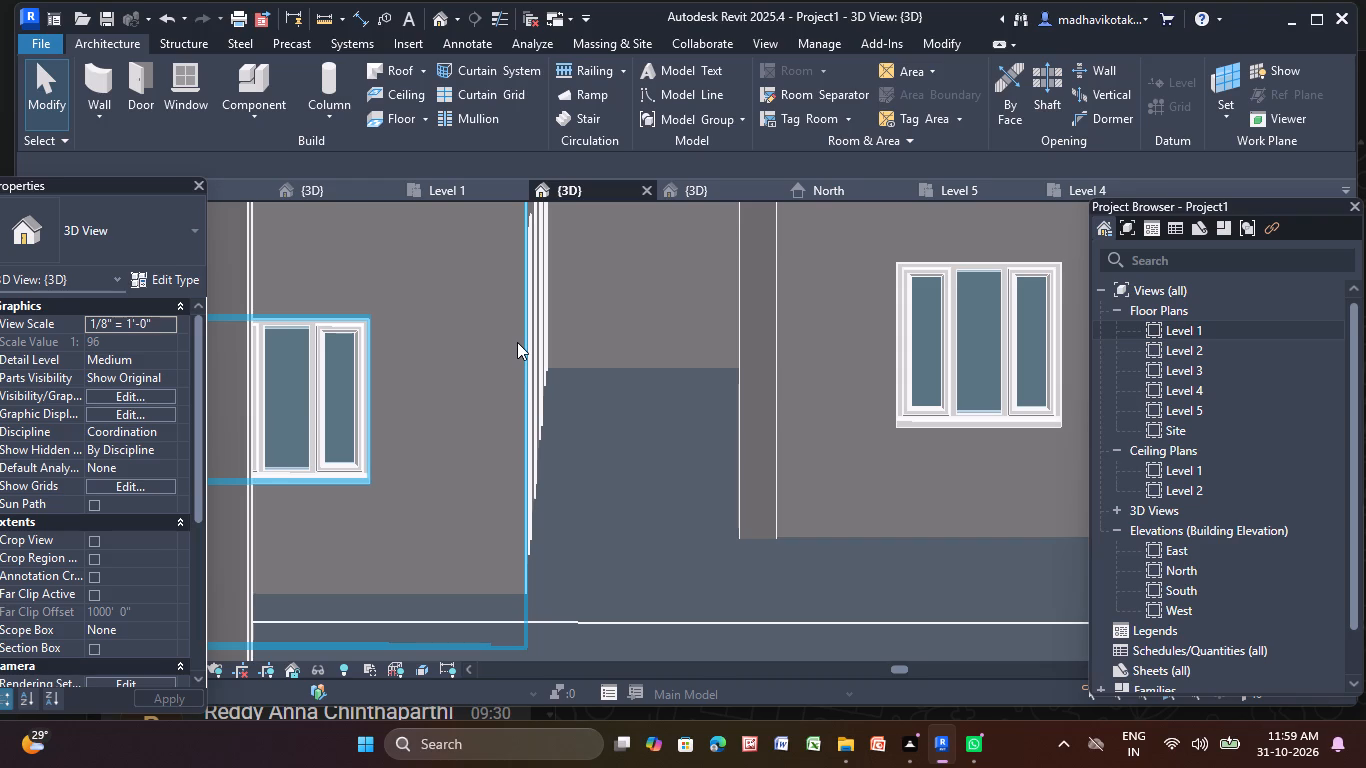
Place a vertical wall reveal at the balcony-side edge of the top-storey wall beside the grooved tower.
scroll(558, 323, up, 3)
scroll(559, 325, down, 12)
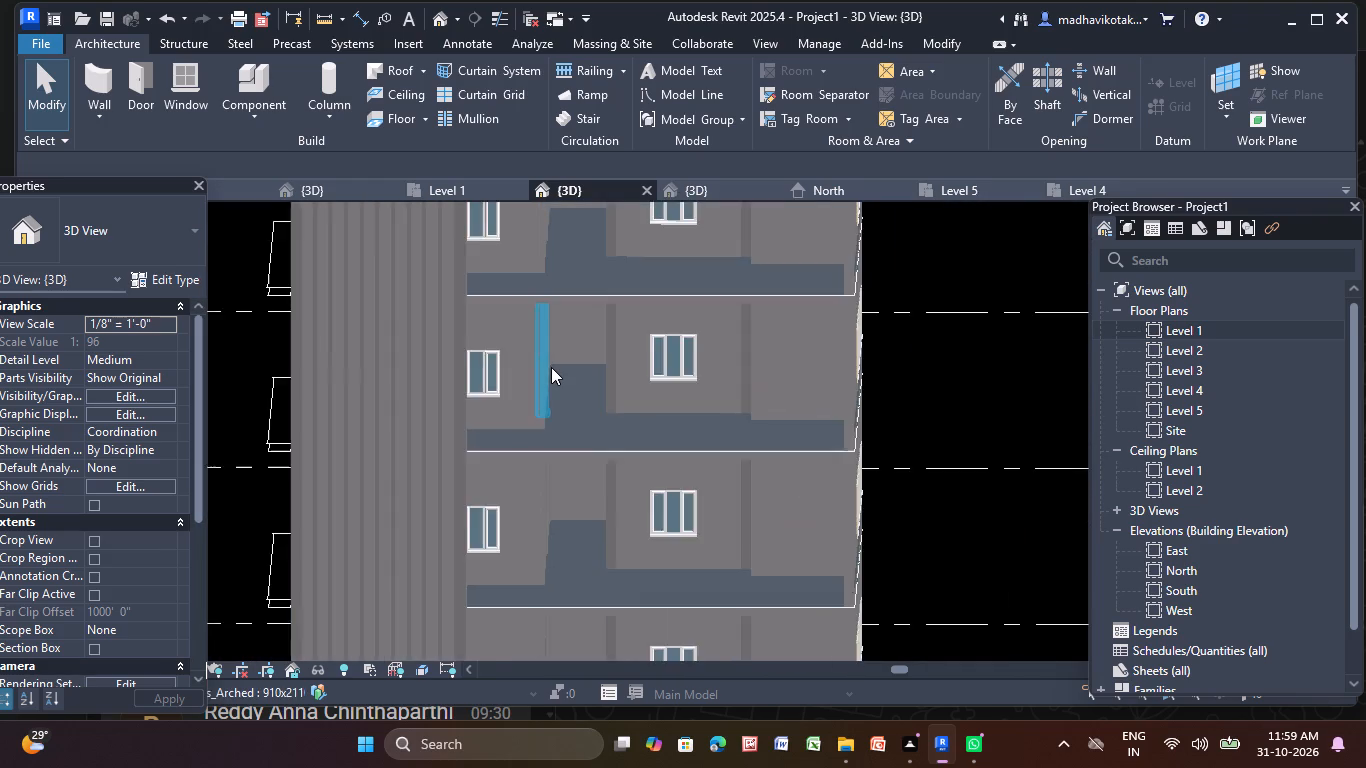
scroll(551, 367, down, 3)
middle_drag(551, 373, 545, 418)
shift+middle_drag(558, 425, 564, 383)
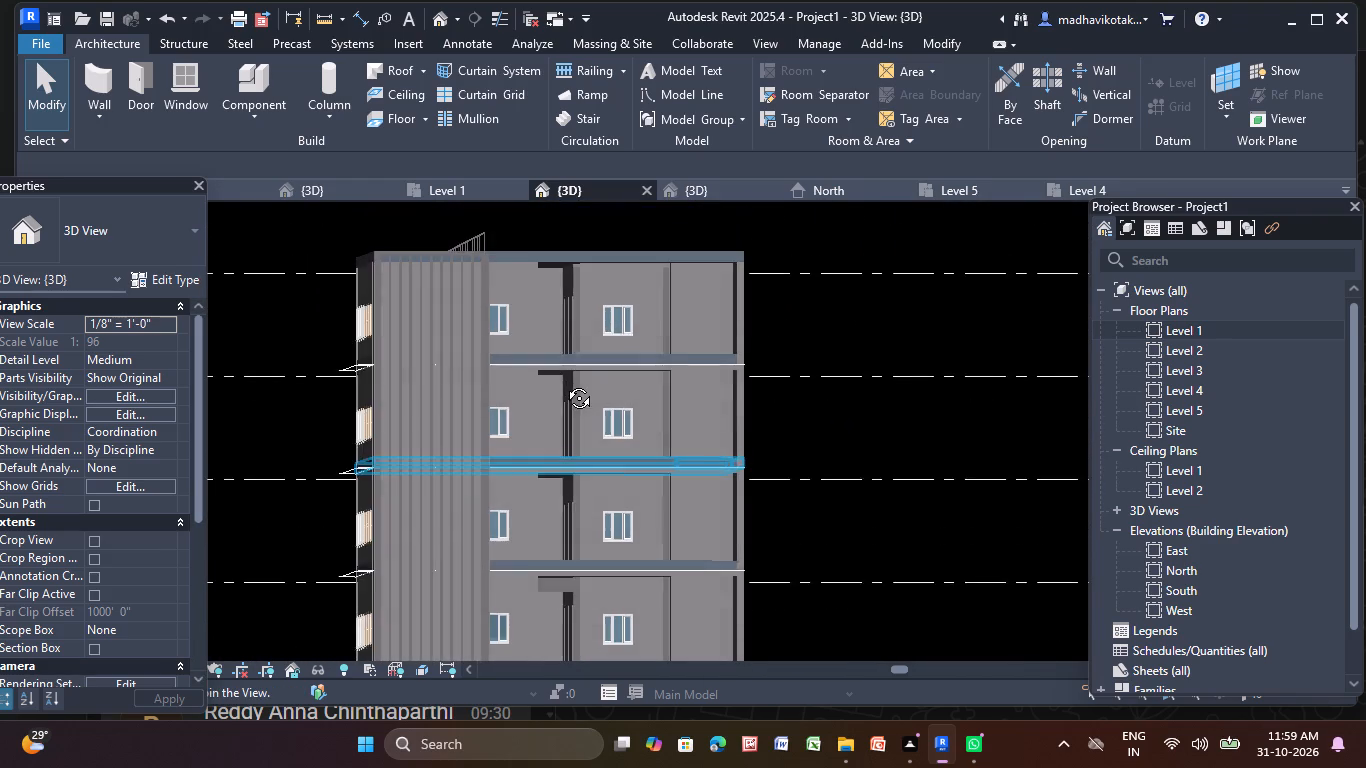
shift+middle_drag(564, 383, 560, 402)
scroll(550, 333, up, 4)
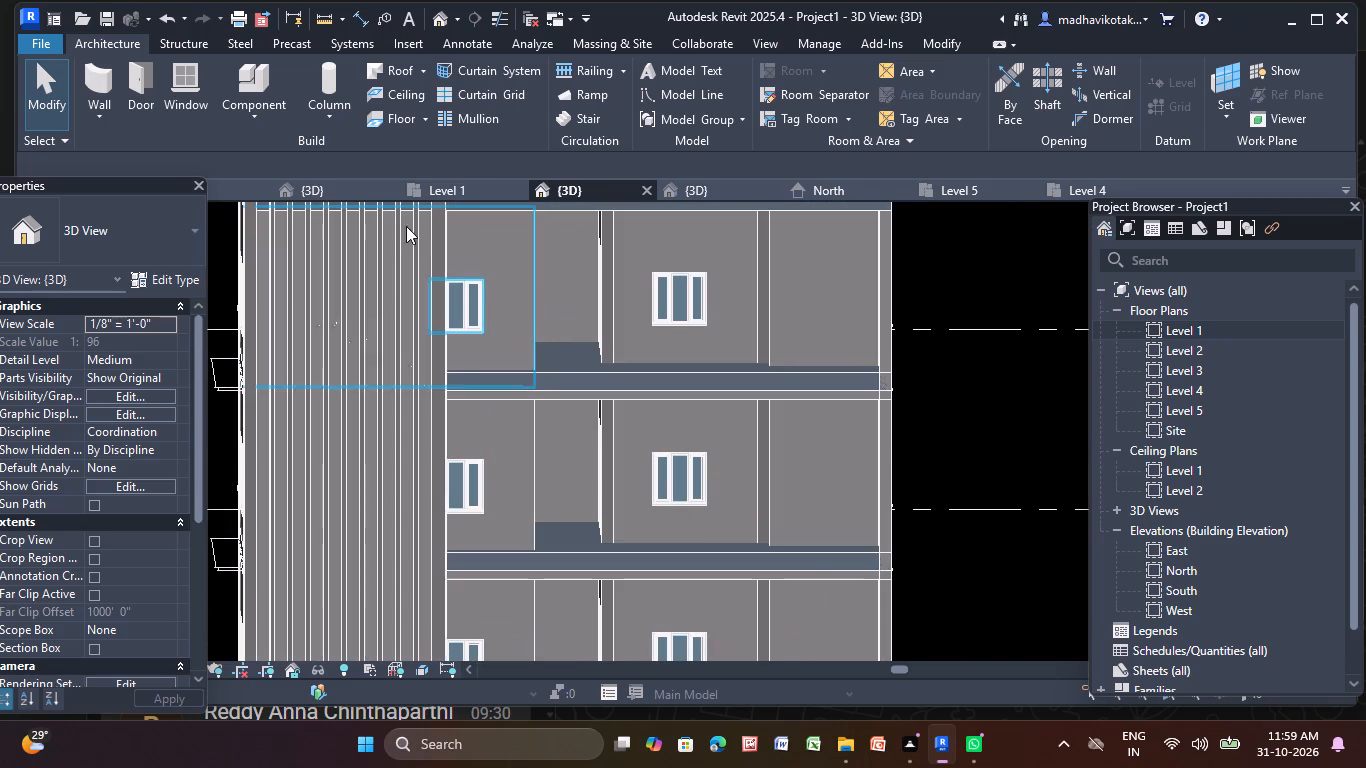
click(106, 115)
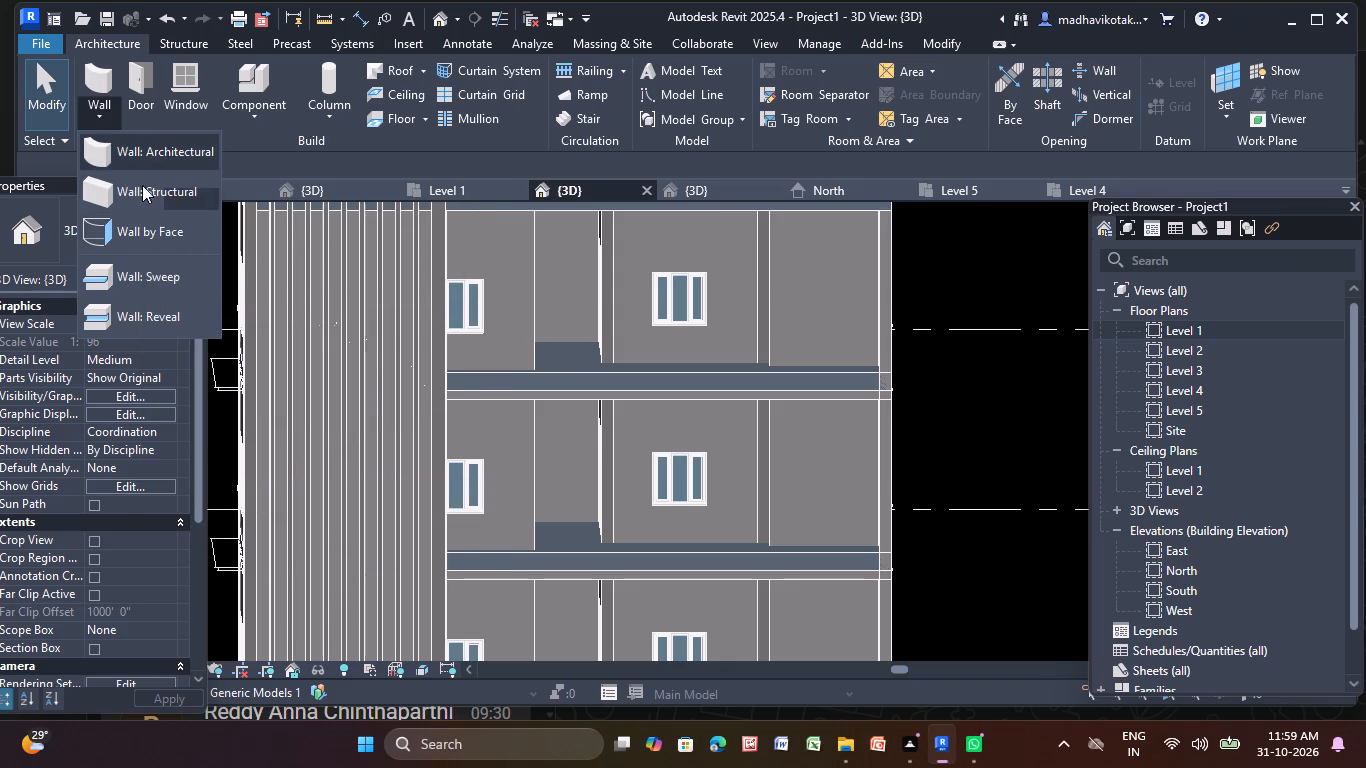
click(133, 318)
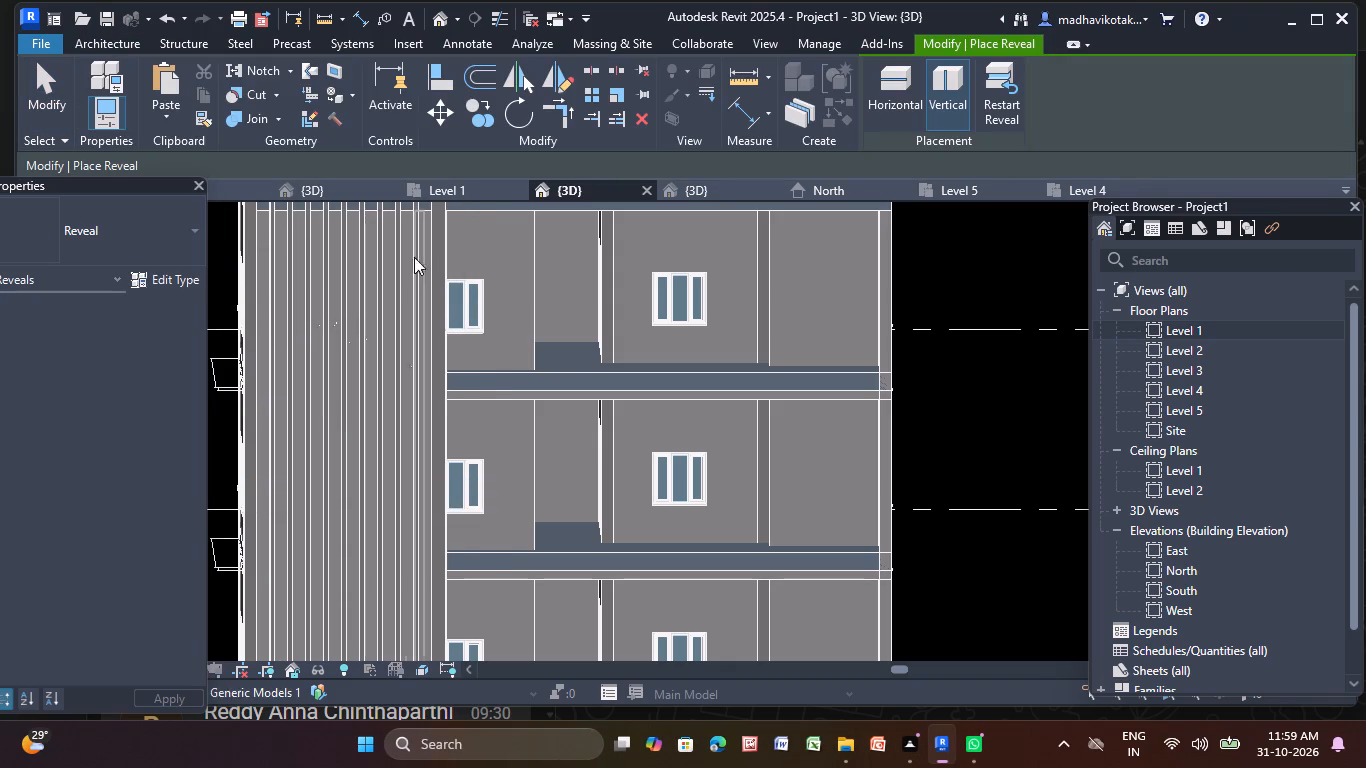
middle_drag(525, 282, 522, 328)
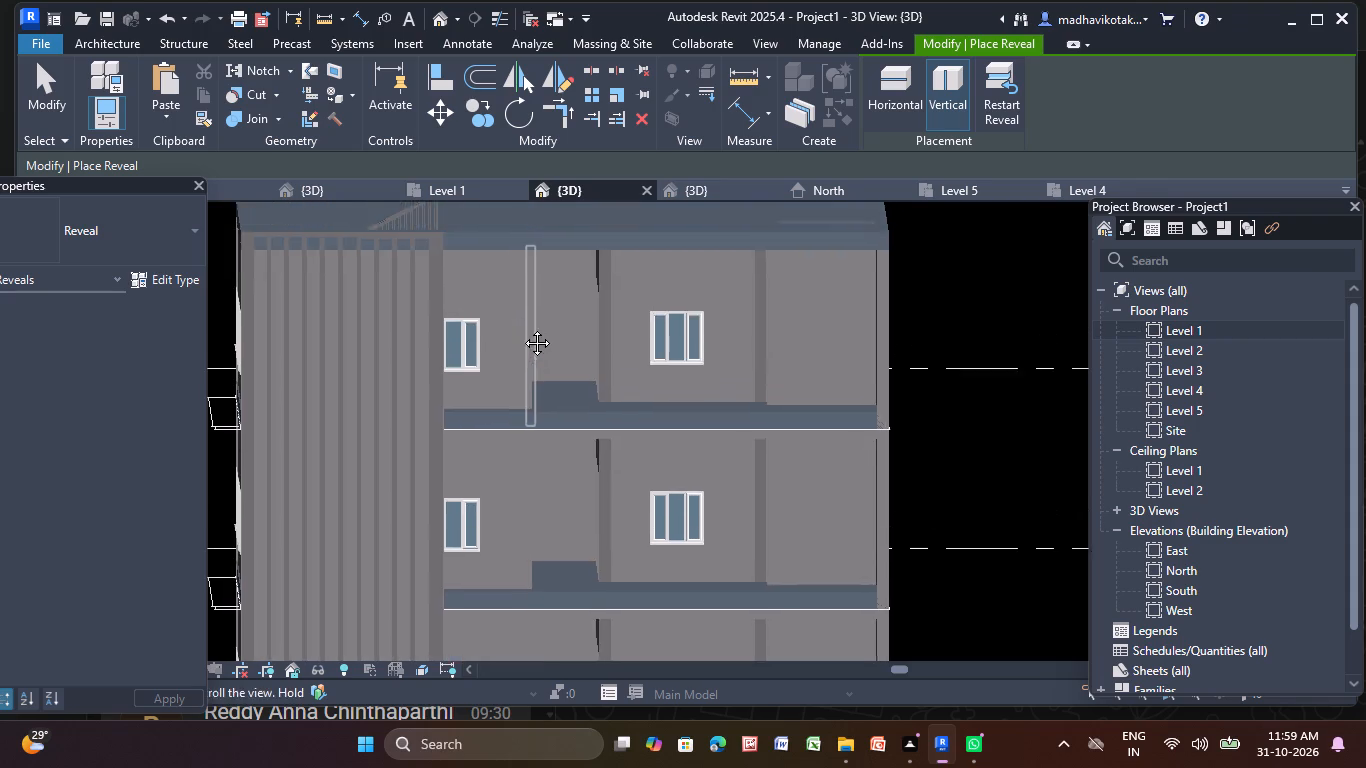
middle_drag(522, 328, 522, 329)
scroll(522, 328, up, 3)
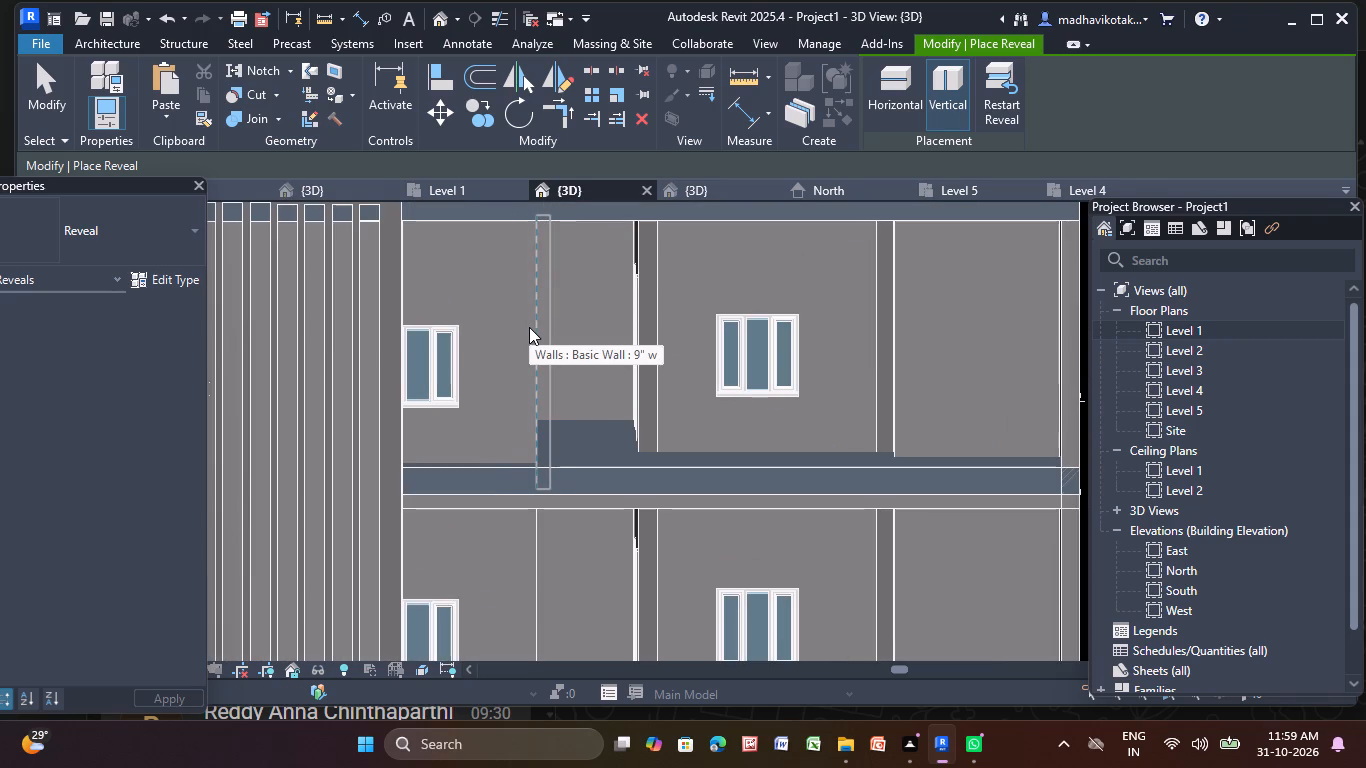
scroll(523, 325, up, 3)
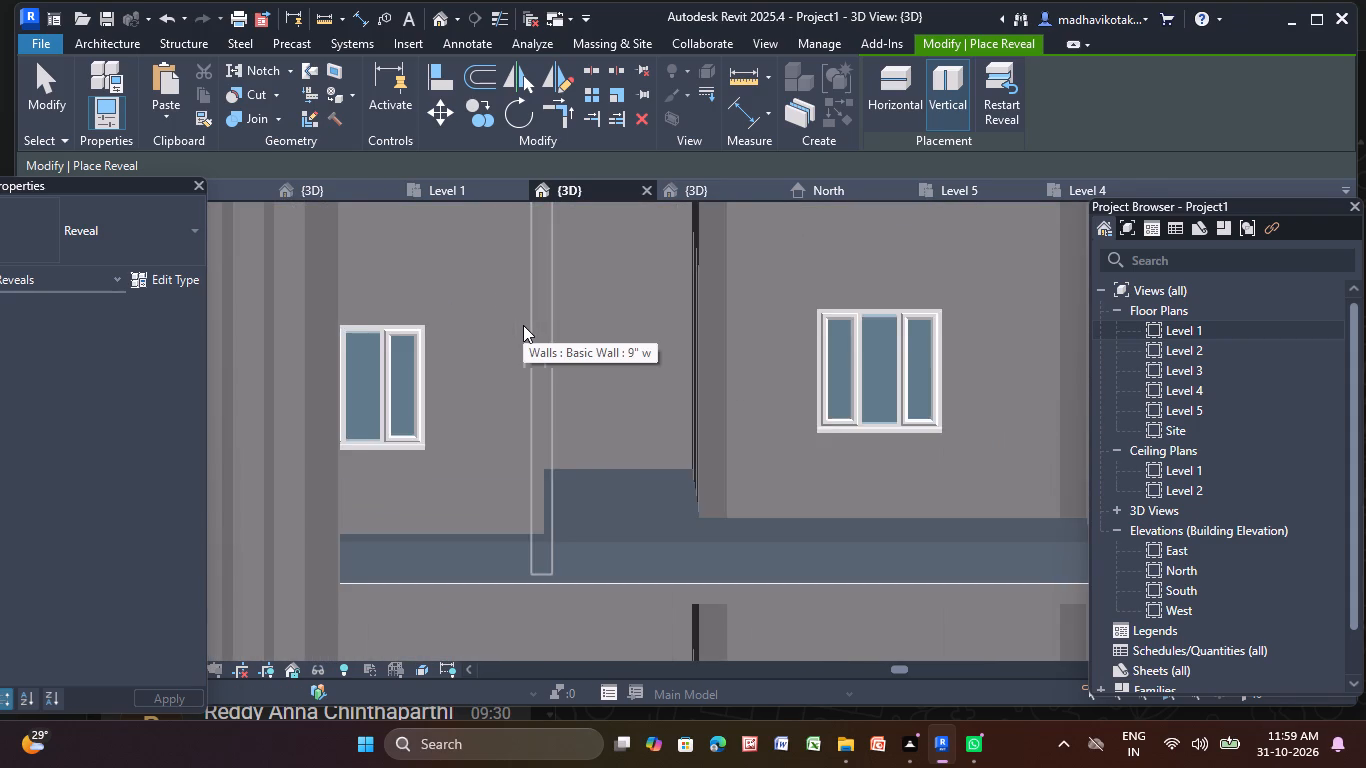
click(523, 325)
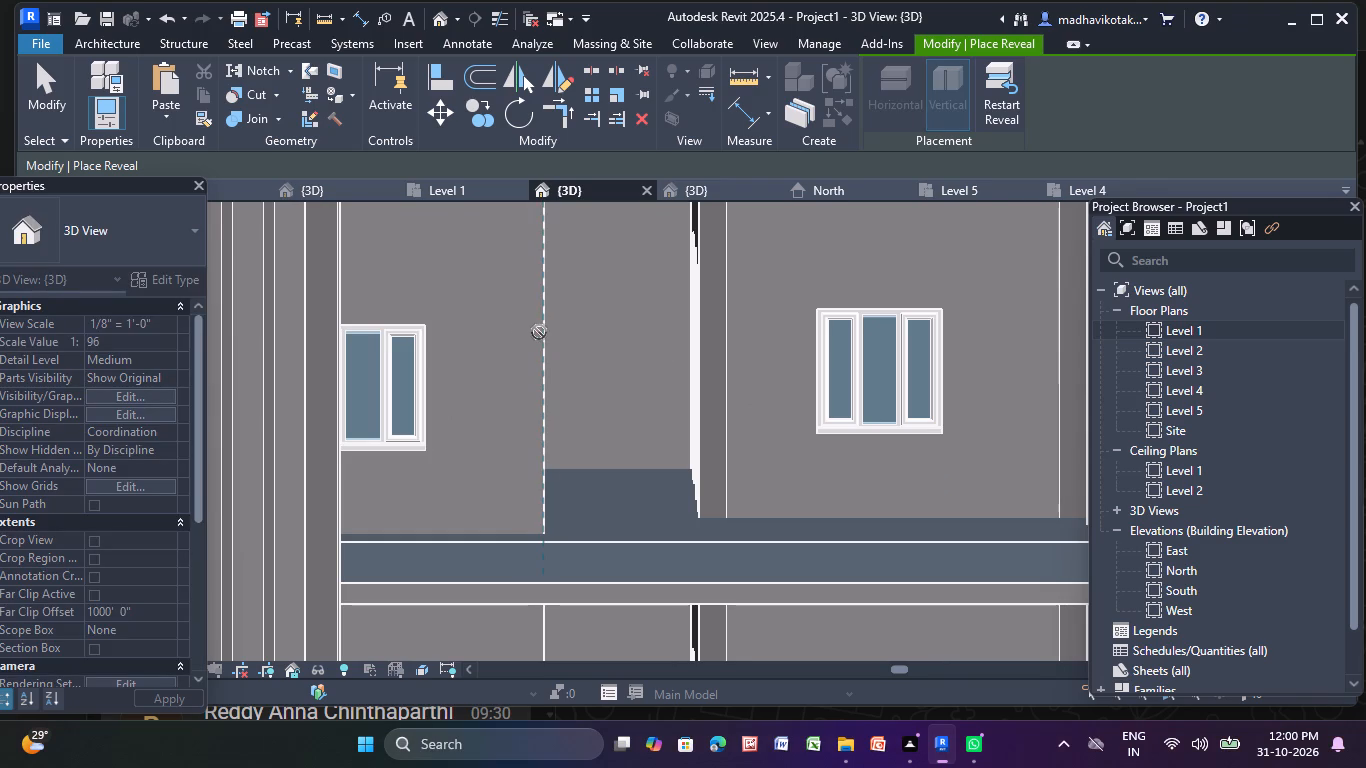
click(540, 332)
scroll(543, 335, down, 4)
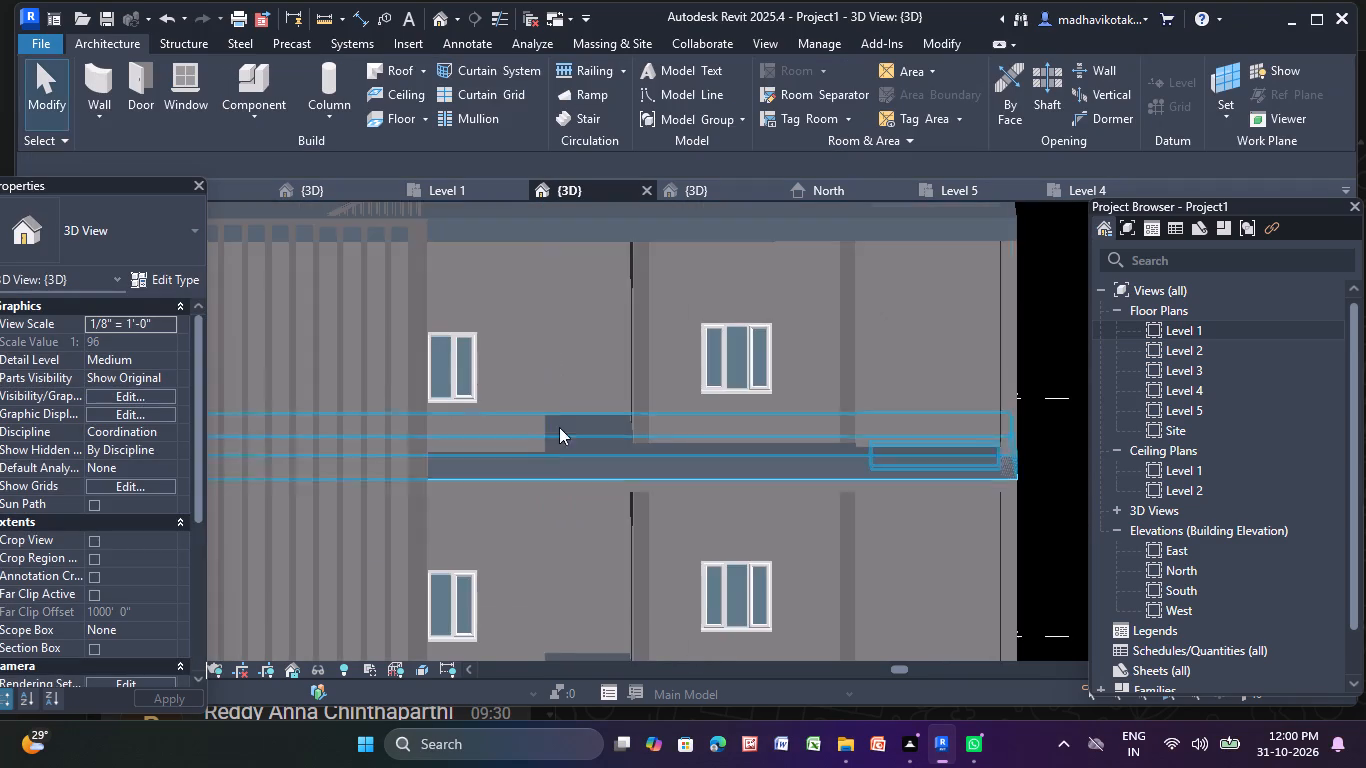
middle_drag(550, 454, 508, 324)
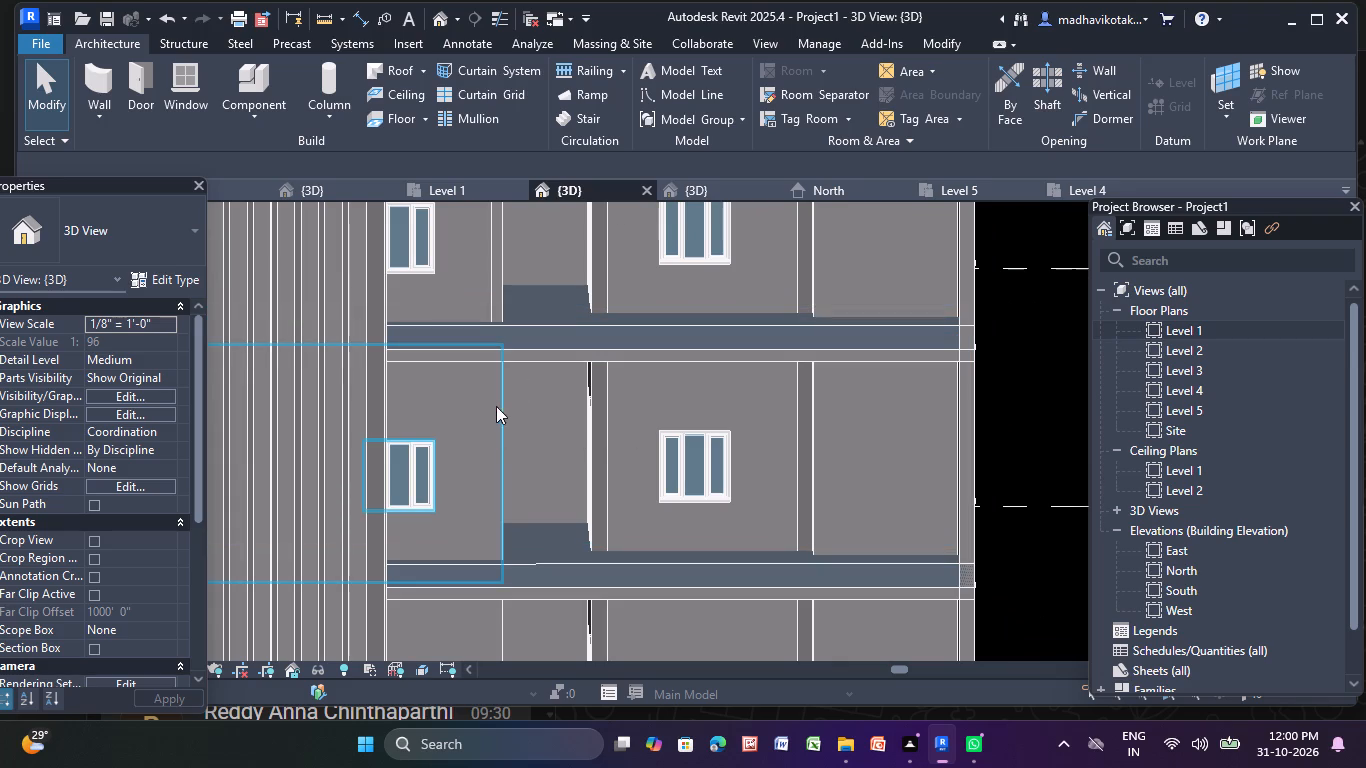
Start another vertical wall reveal in line with the top-storey one and continue it down the walls of the storeys below.
click(104, 115)
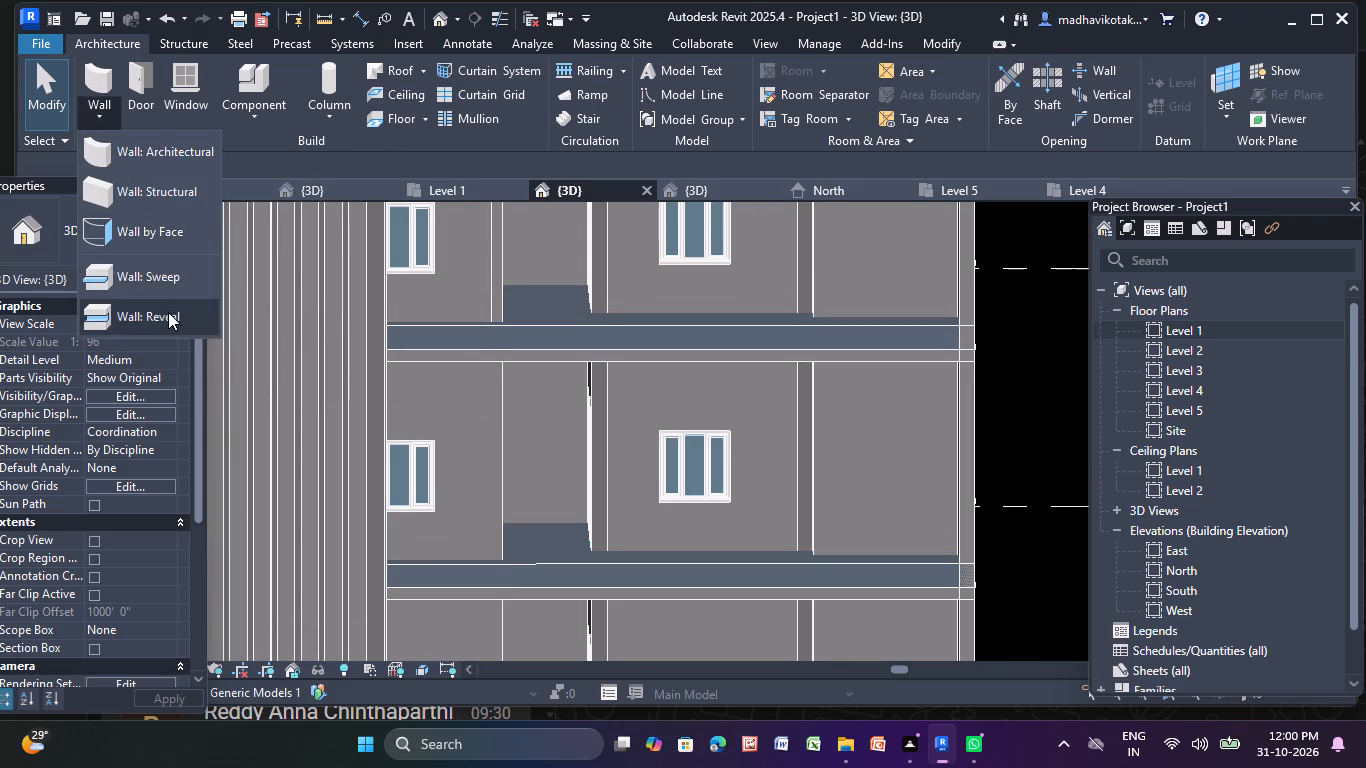
click(167, 312)
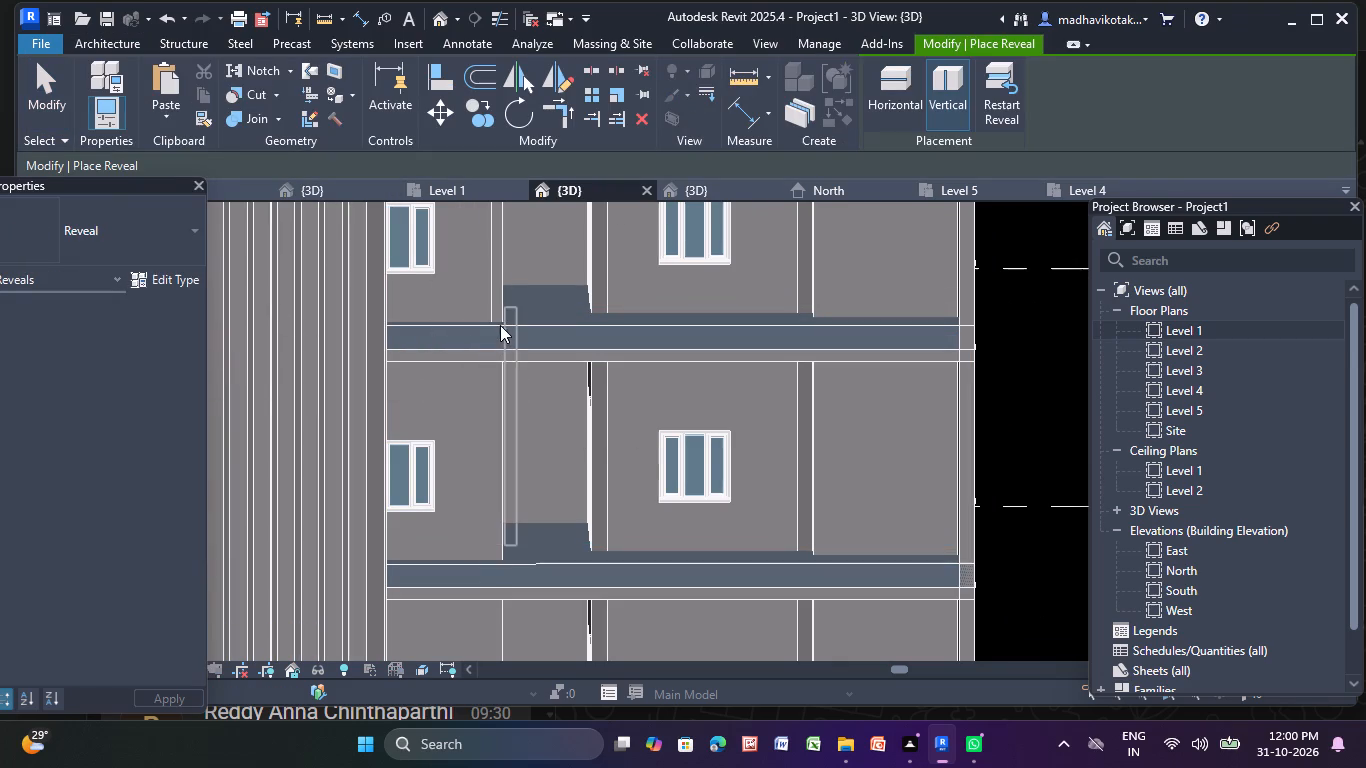
scroll(495, 336, up, 4)
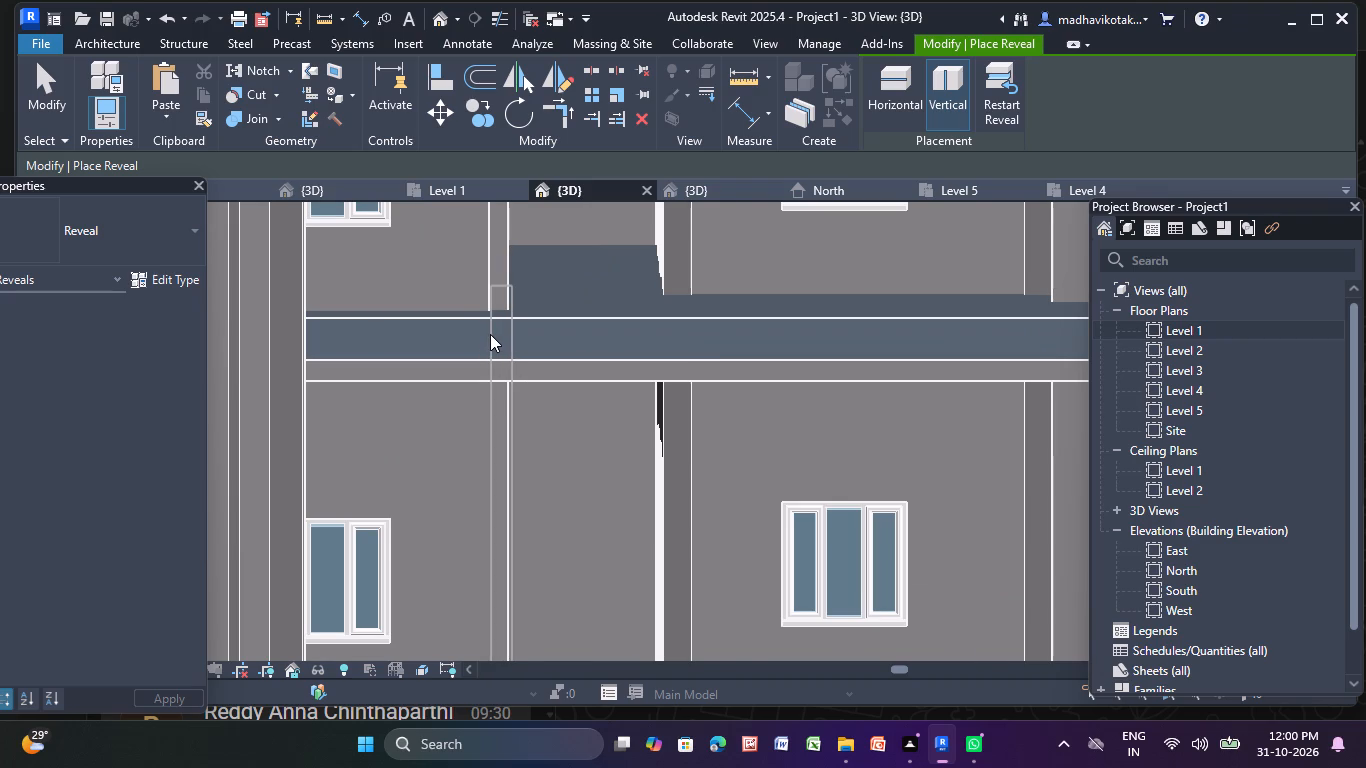
scroll(490, 334, up, 3)
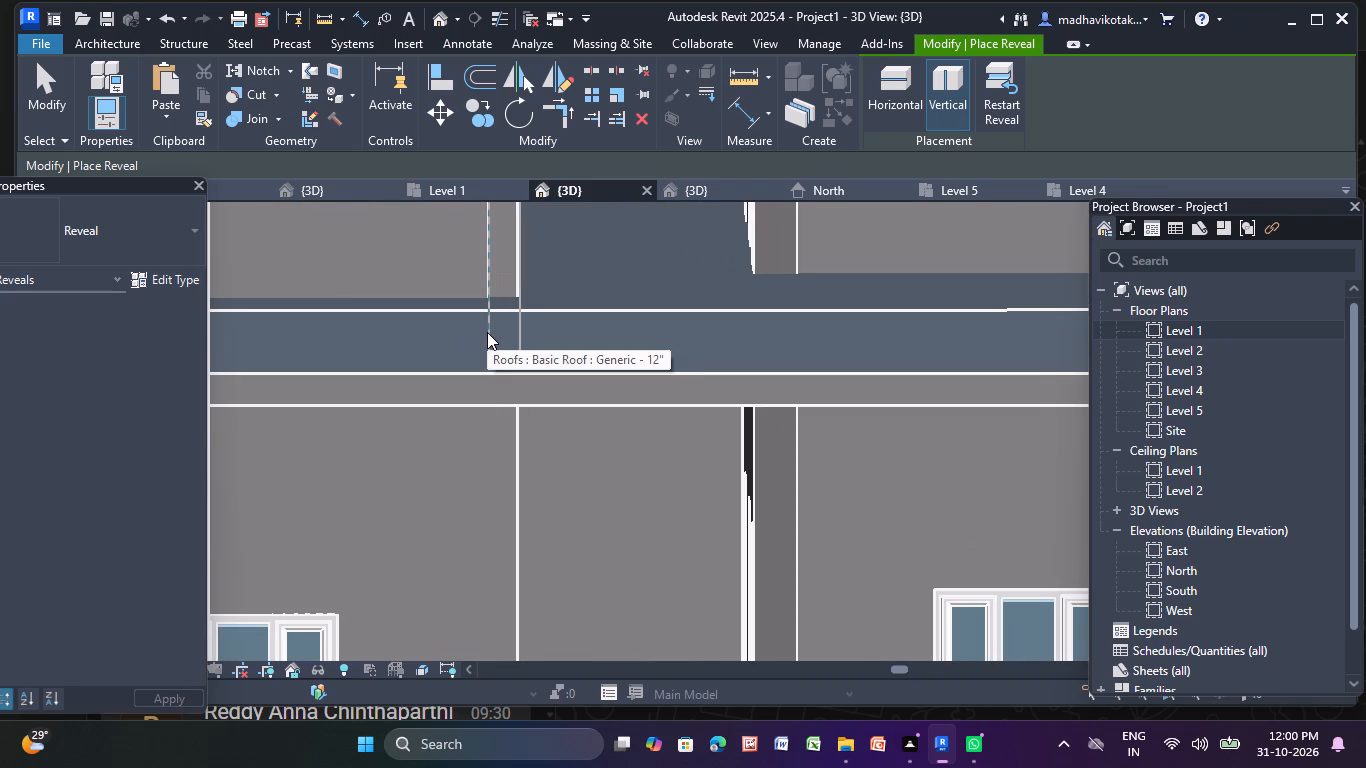
click(487, 332)
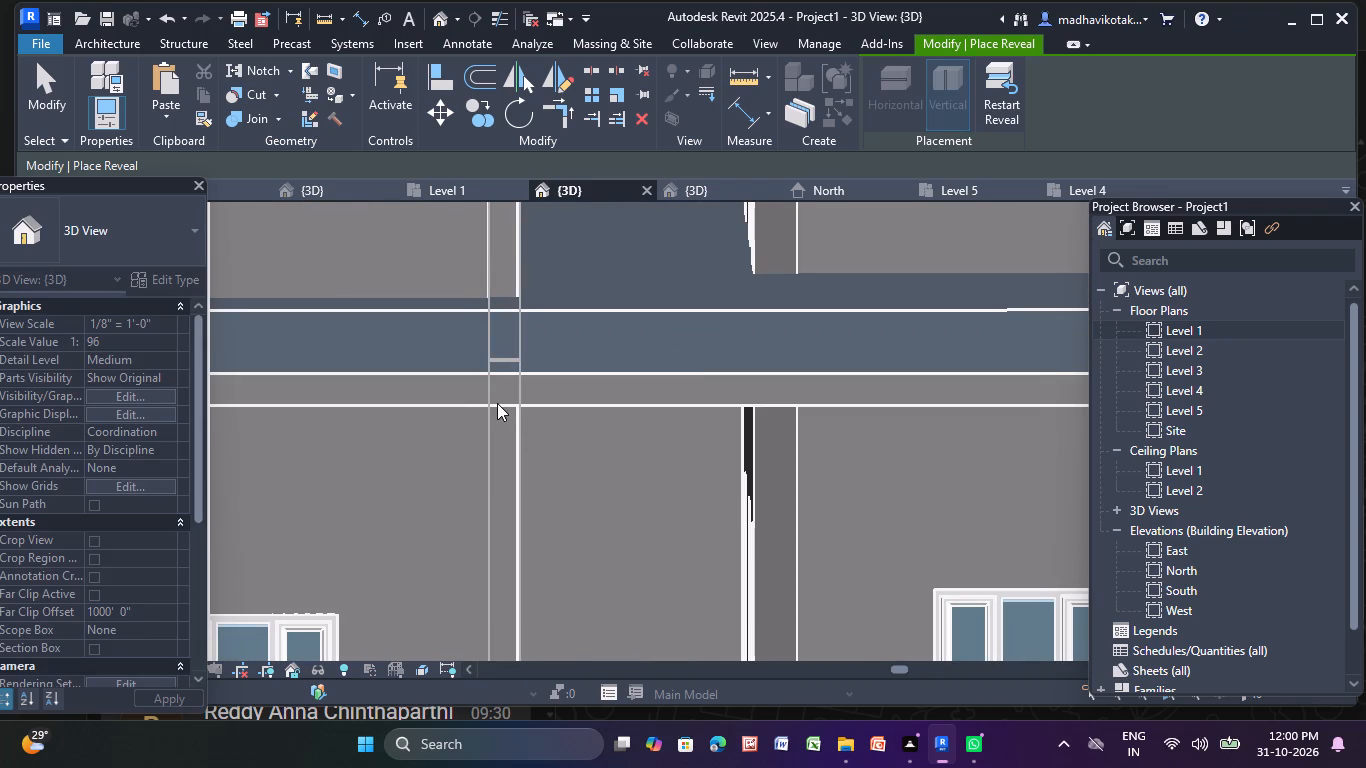
scroll(493, 401, down, 9)
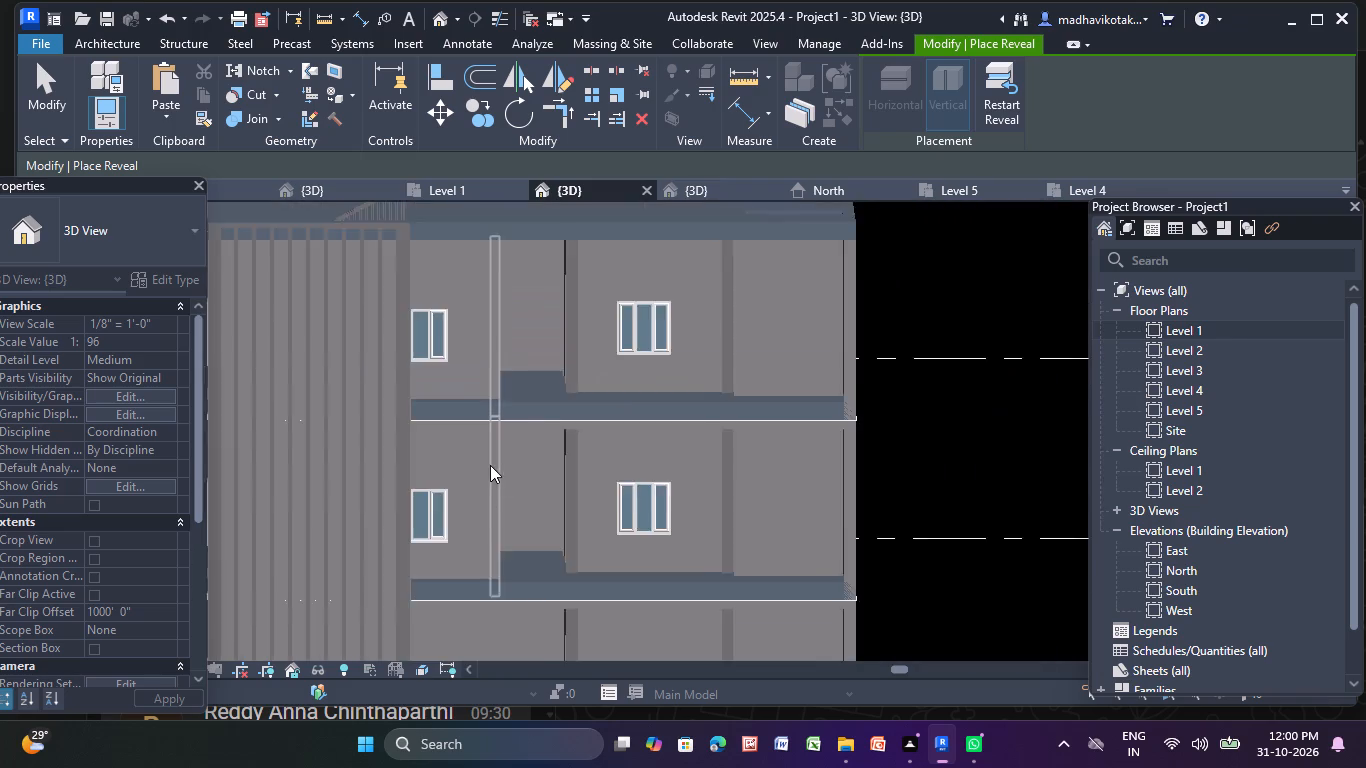
middle_drag(490, 465, 442, 319)
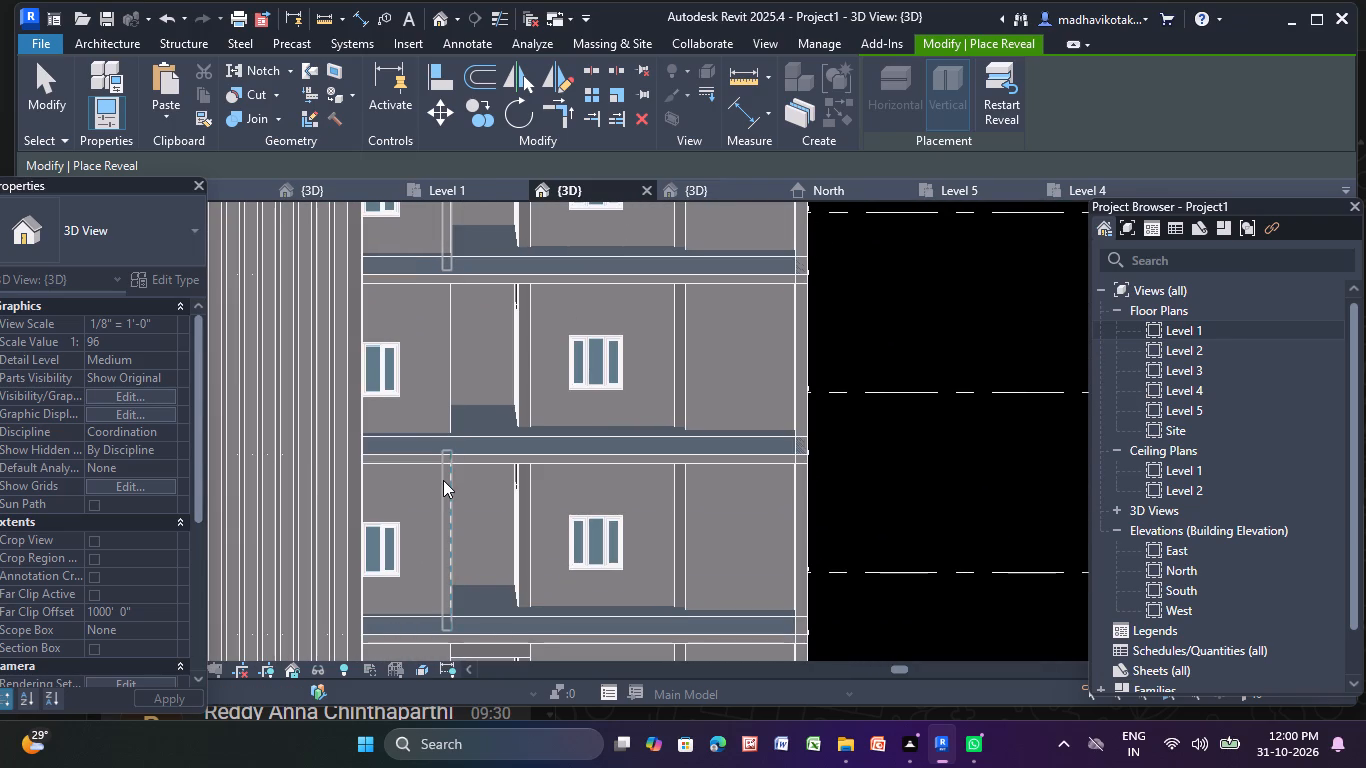
click(443, 480)
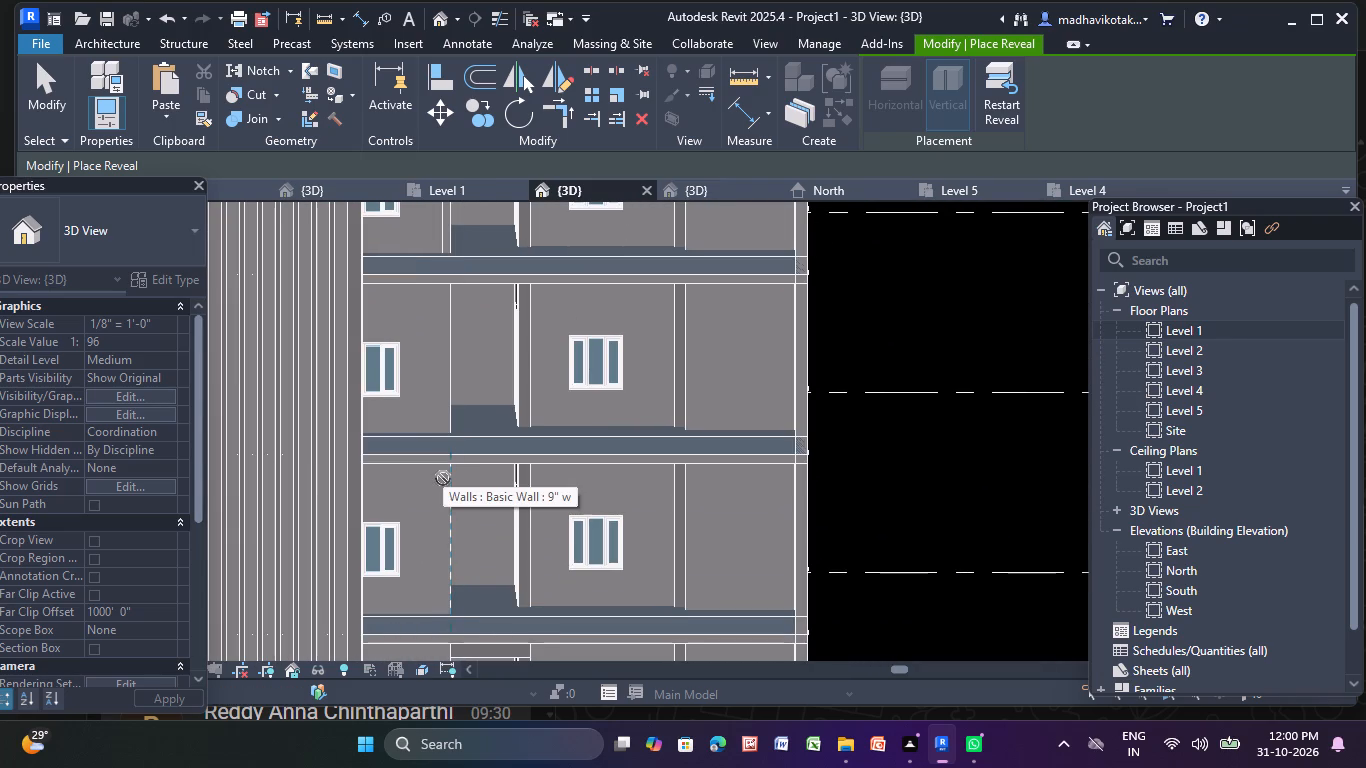
click(445, 409)
Continue the vertical reveal onto the ground-storey wall beside the tower, without saving the project.
scroll(445, 409, down, 4)
middle_drag(447, 428, 438, 407)
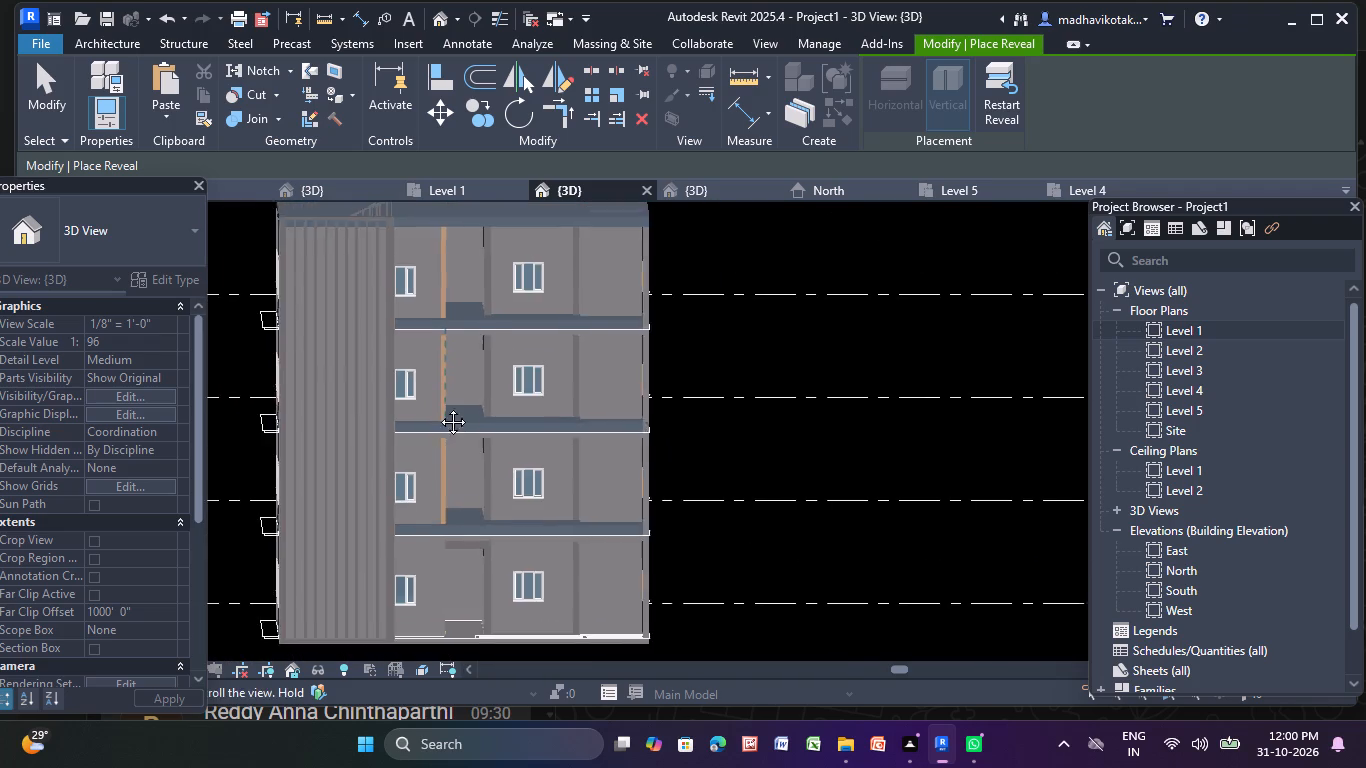
middle_drag(438, 407, 418, 294)
scroll(413, 466, up, 3)
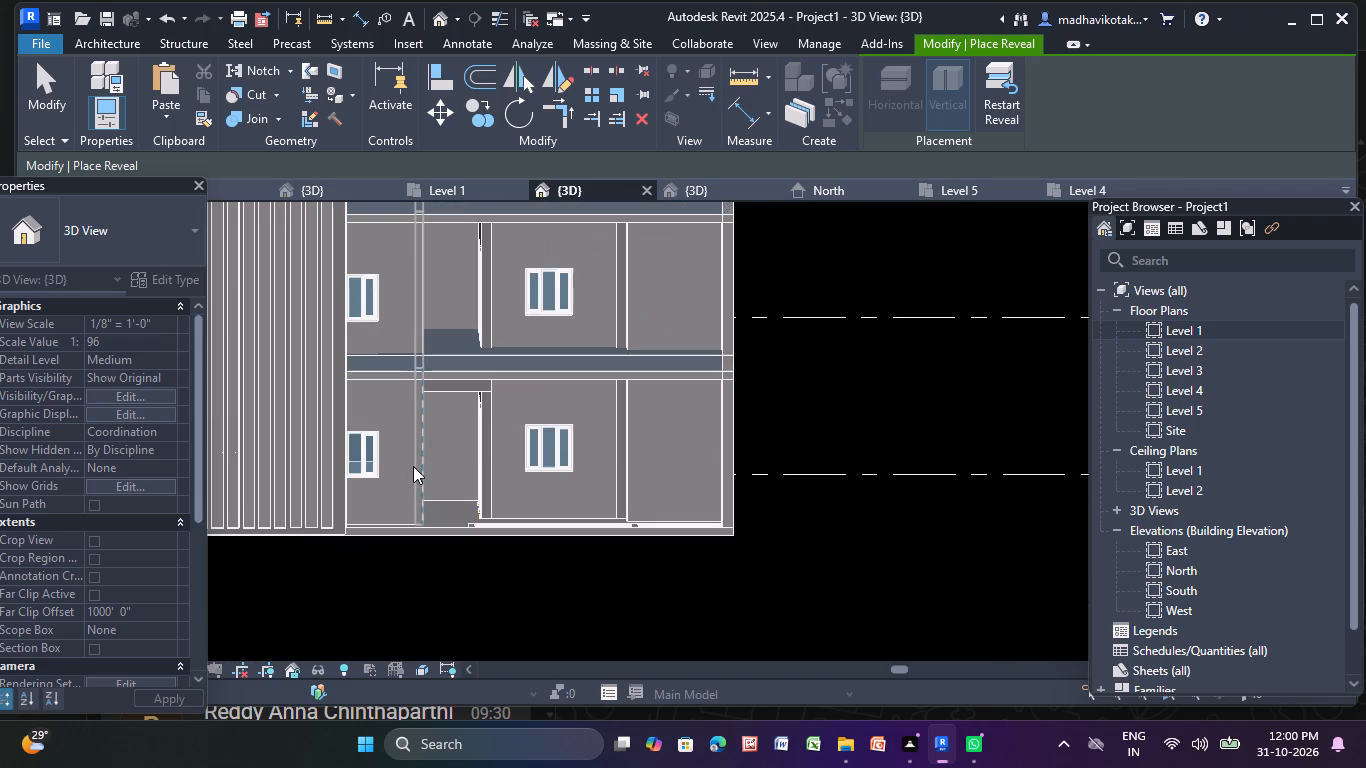
click(415, 468)
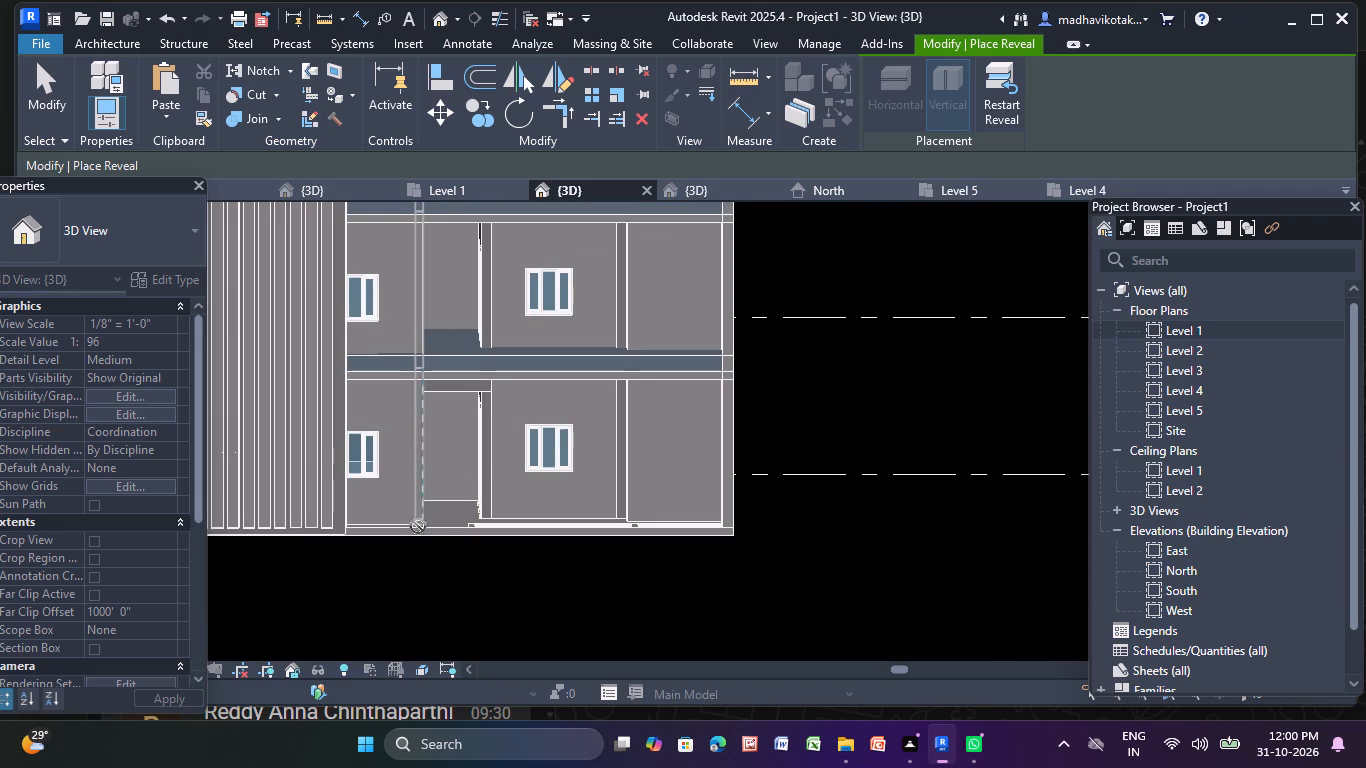
click(421, 482)
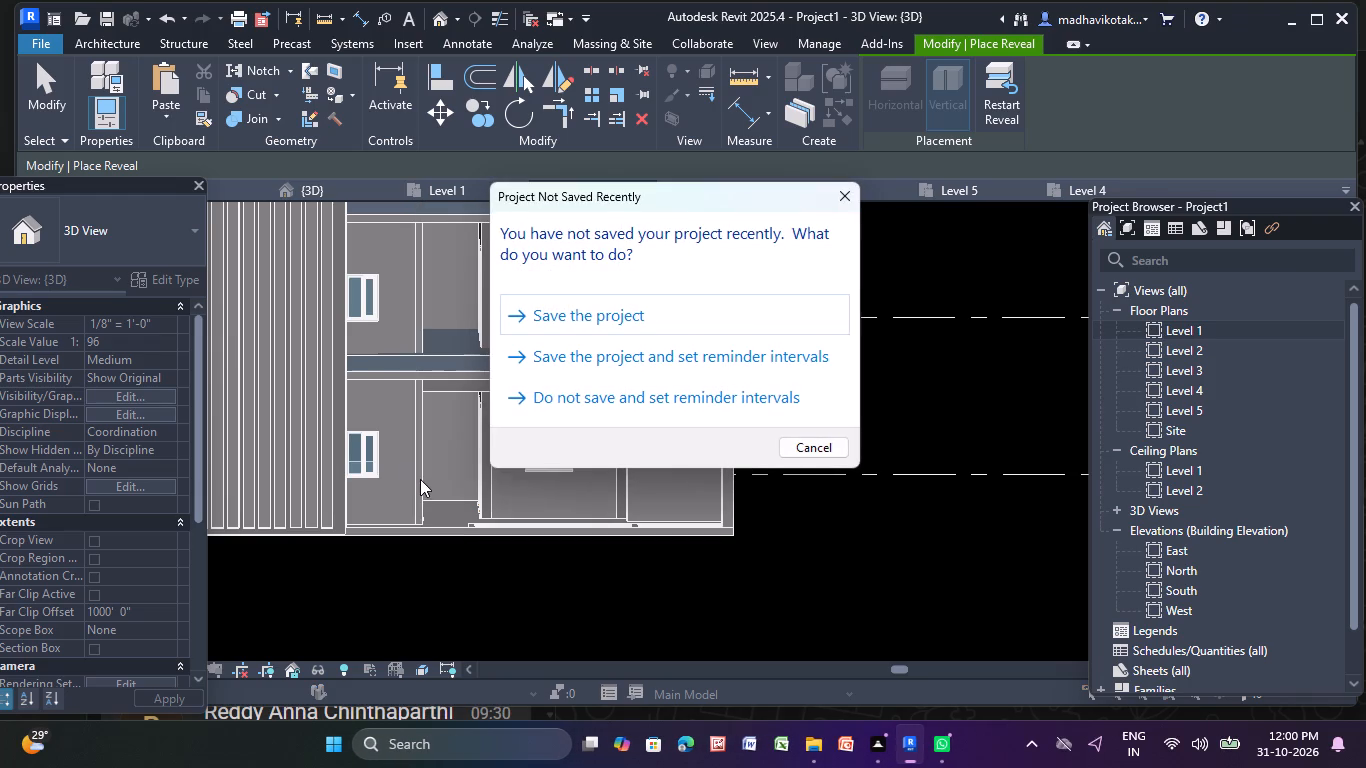
click(850, 196)
Examine the vertical reveals along the wall edge beside the balcony openings on each storey.
scroll(575, 373, down, 3)
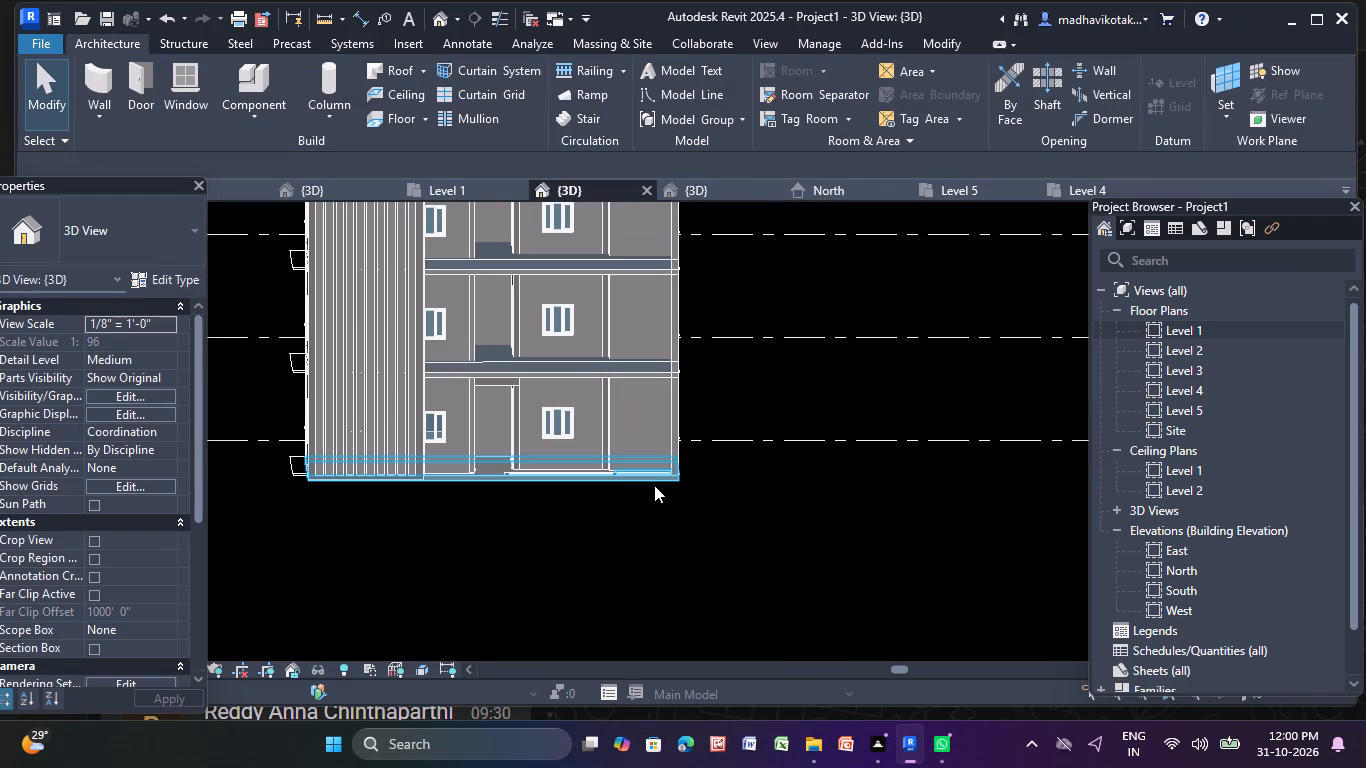
middle_drag(653, 488, 639, 448)
scroll(639, 448, down, 3)
middle_drag(639, 448, 641, 466)
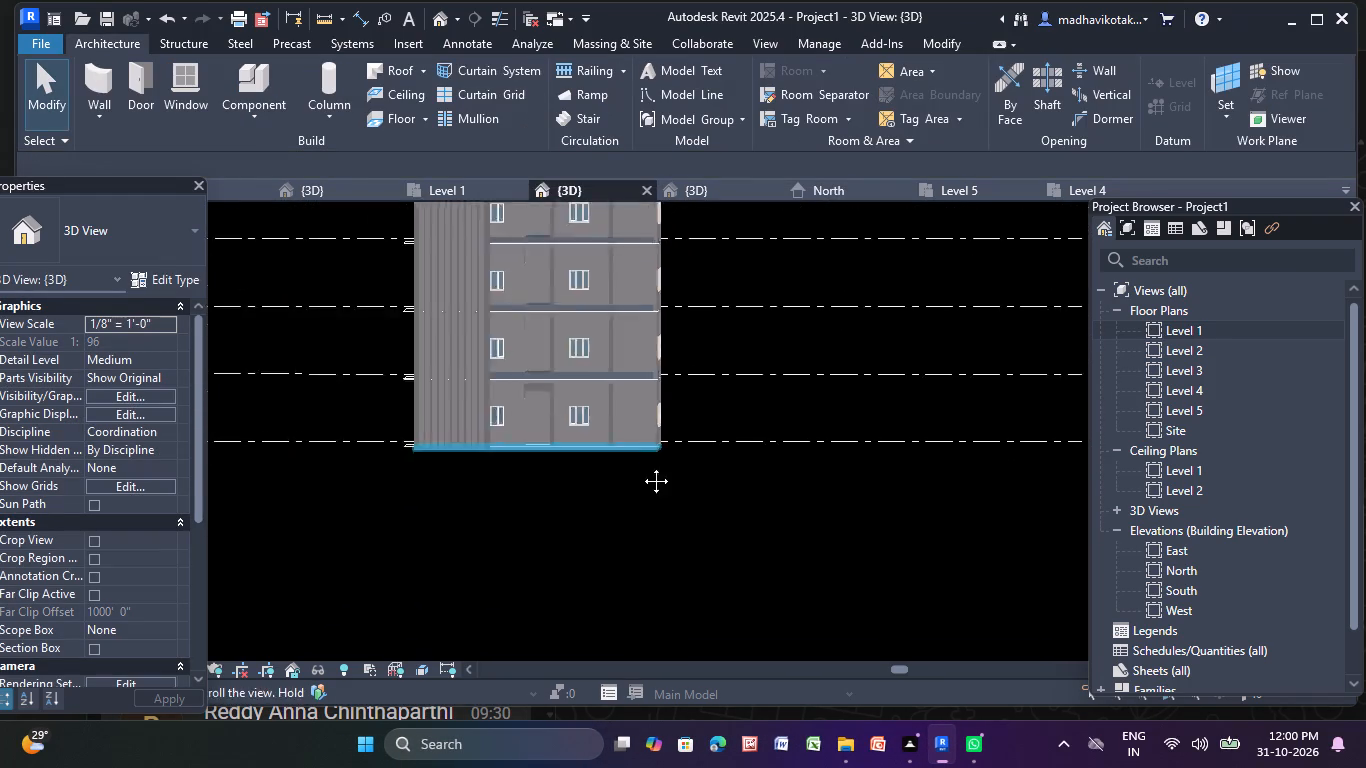
middle_drag(641, 466, 669, 554)
scroll(499, 338, up, 5)
scroll(604, 308, up, 5)
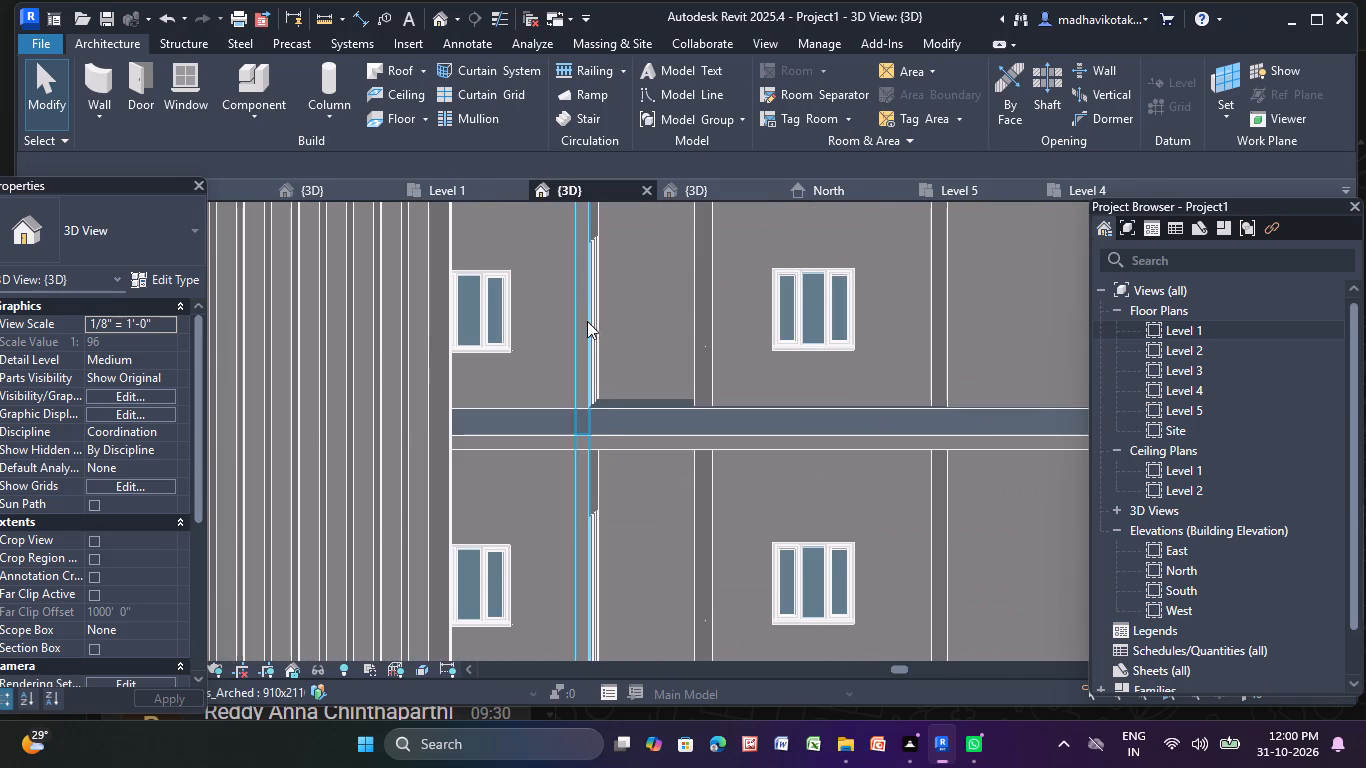
click(579, 328)
key(Escape)
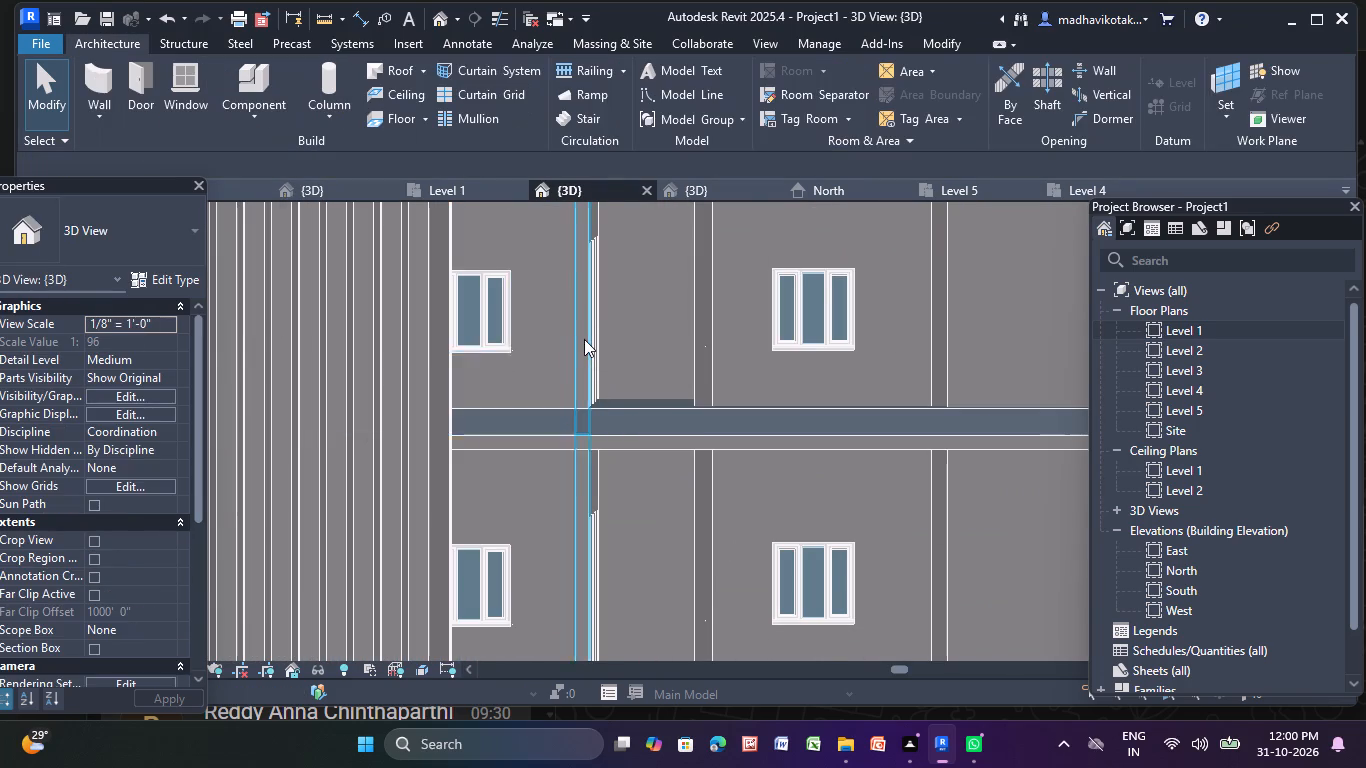
Examine the vertical reveal beside the balcony openings from the upper storeys down to the ground storey.
scroll(584, 339, up, 4)
click(586, 337)
scroll(586, 337, down, 8)
middle_drag(605, 442, 595, 311)
key(Escape)
middle_drag(624, 490, 530, 313)
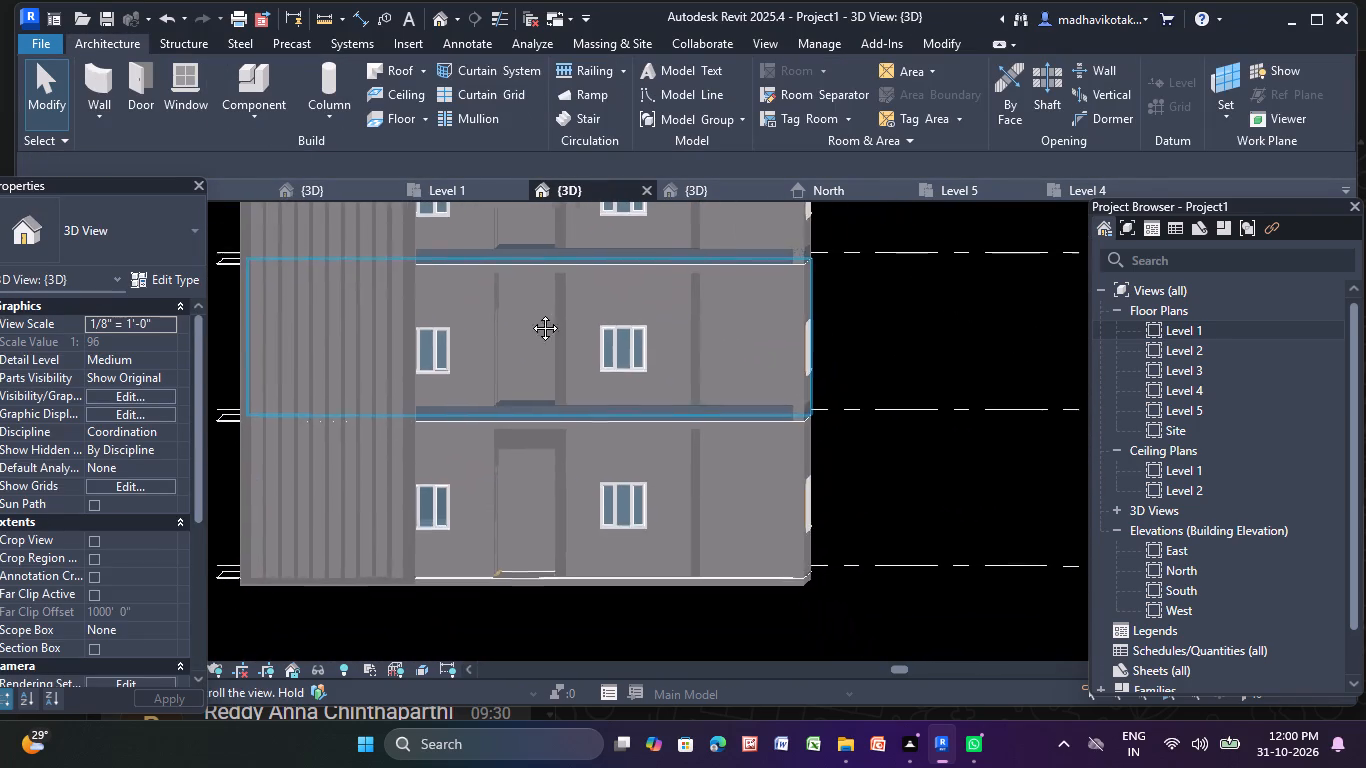
middle_drag(530, 313, 531, 310)
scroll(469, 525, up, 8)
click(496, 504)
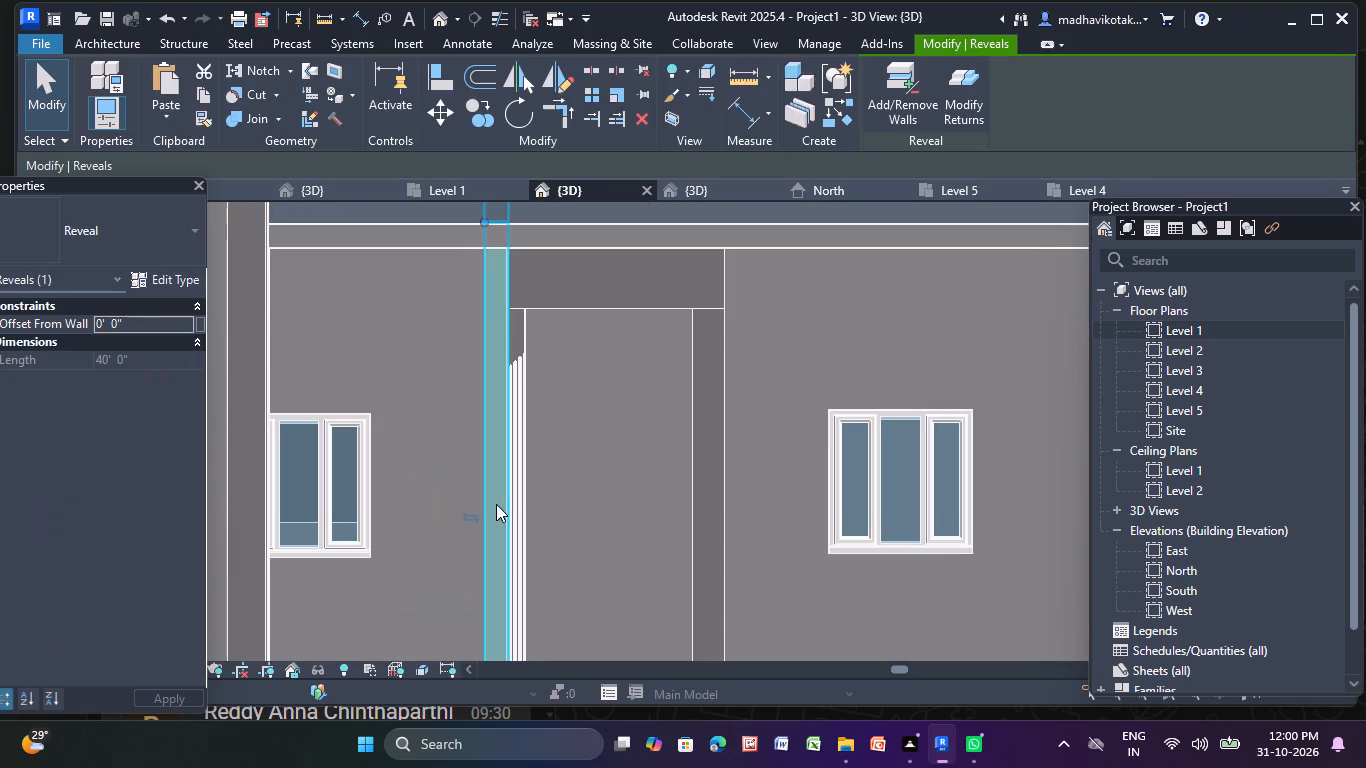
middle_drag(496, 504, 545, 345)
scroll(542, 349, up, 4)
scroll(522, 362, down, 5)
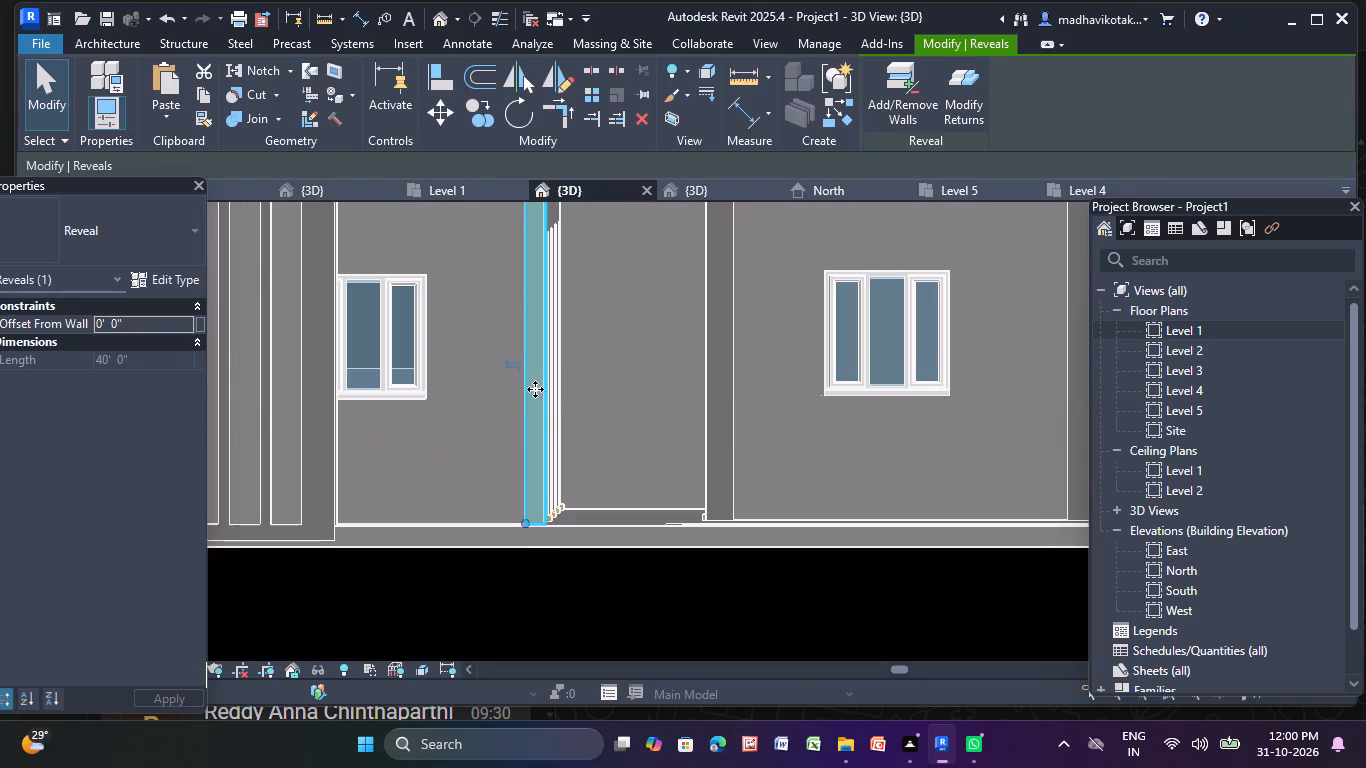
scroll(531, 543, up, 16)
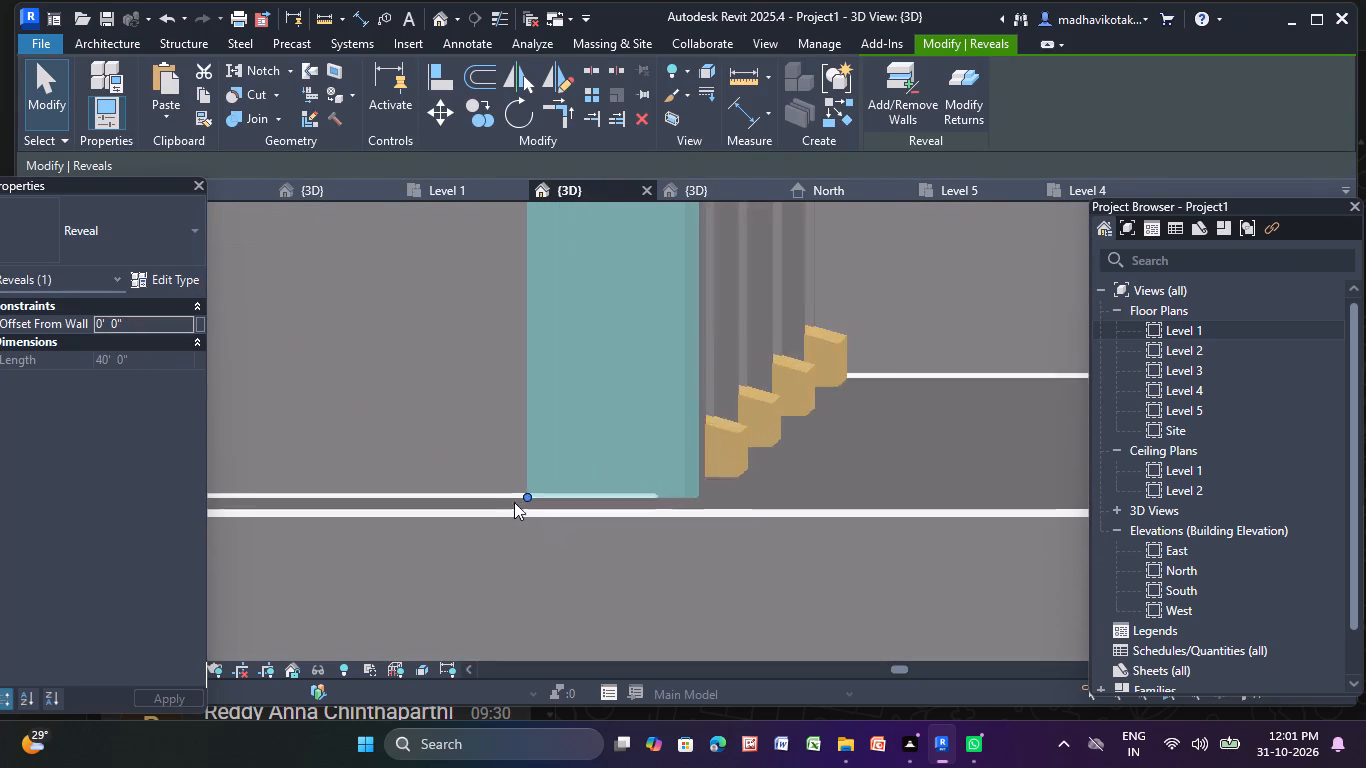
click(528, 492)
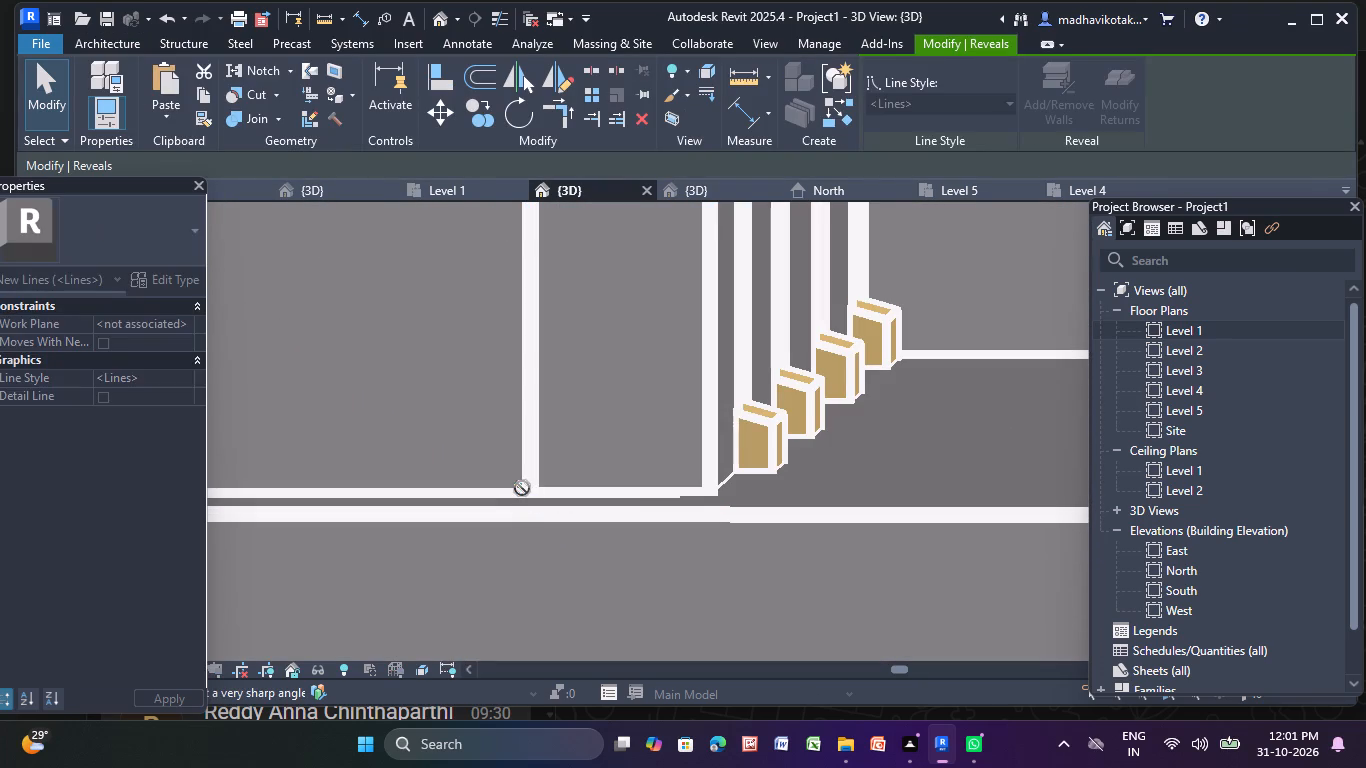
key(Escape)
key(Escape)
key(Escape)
Select the vertical reveal beside the balcony openings and examine its run down all storeys of the front facade.
scroll(553, 511, down, 13)
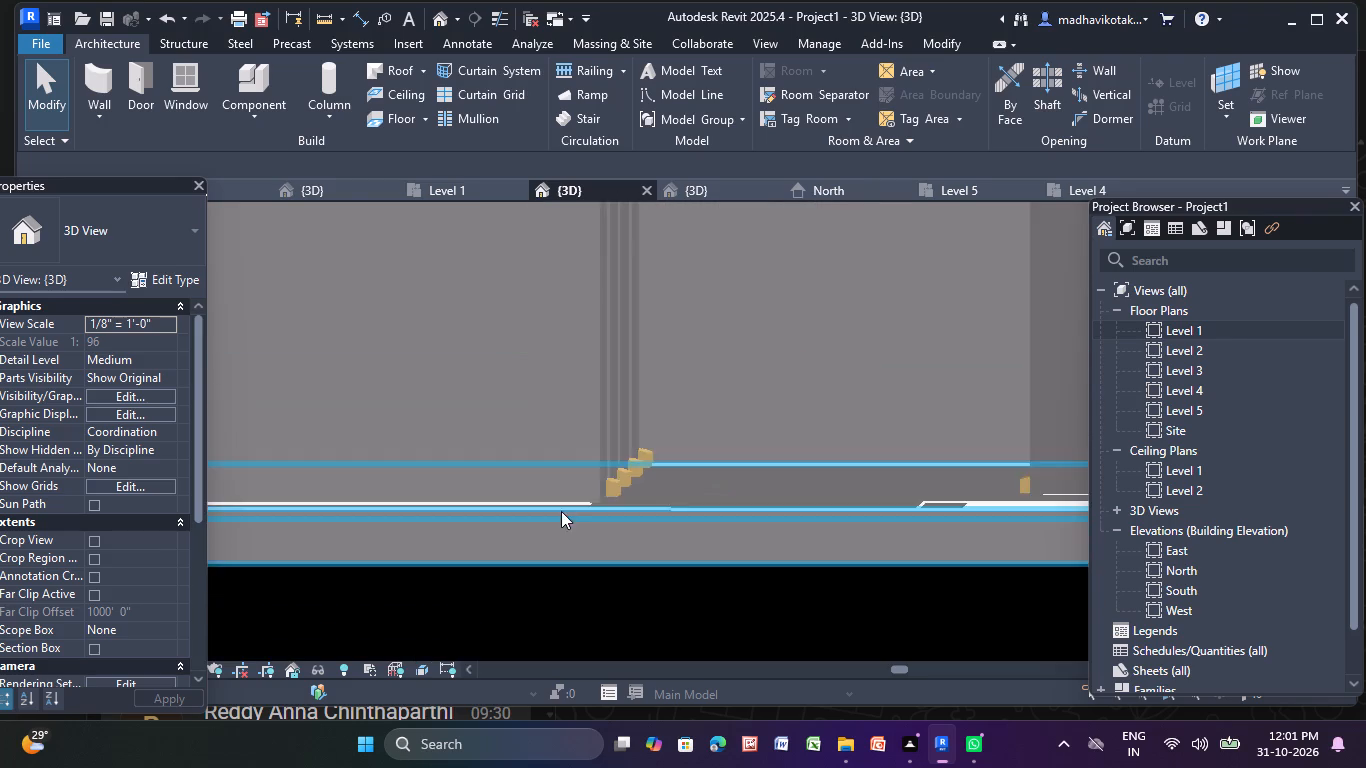
scroll(561, 511, down, 15)
middle_drag(597, 537, 599, 554)
scroll(591, 423, down, 5)
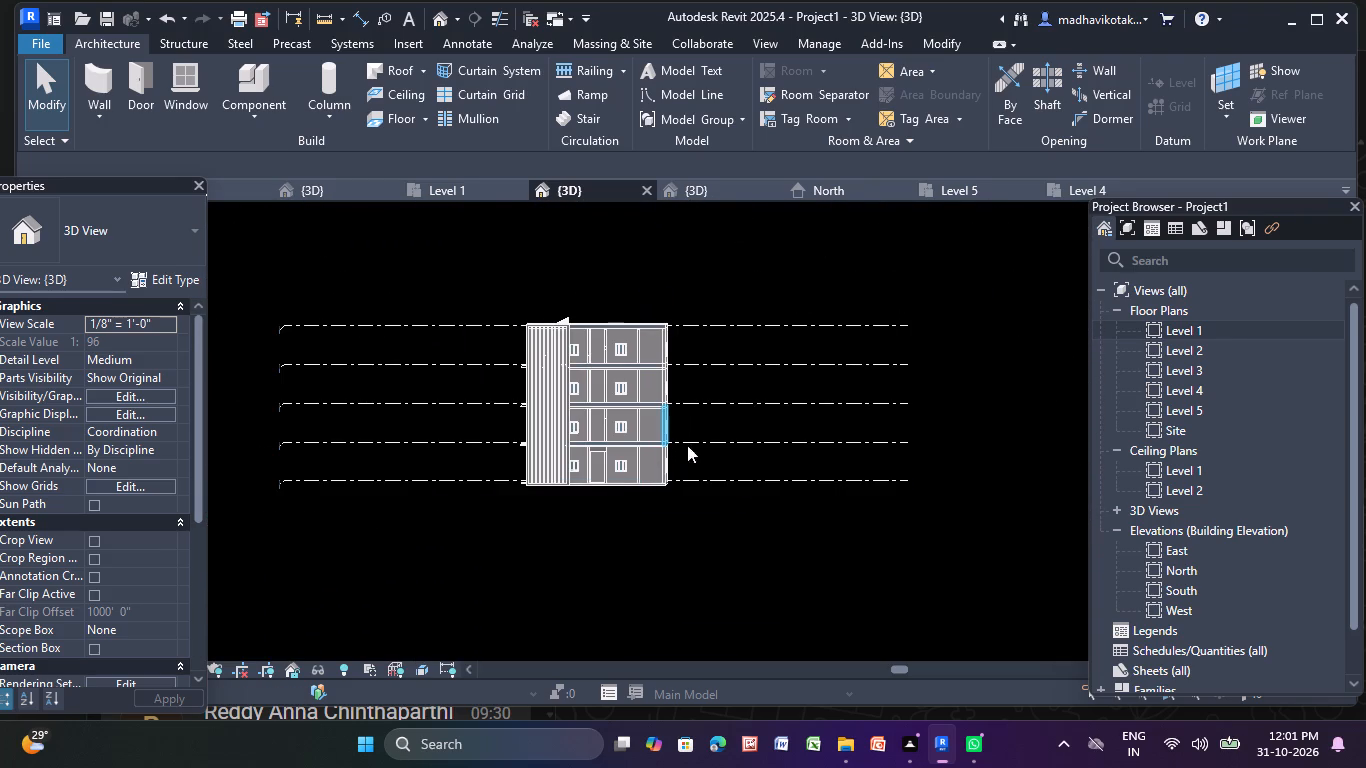
shift+middle_drag(678, 522, 673, 533)
scroll(535, 428, up, 6)
scroll(644, 279, up, 10)
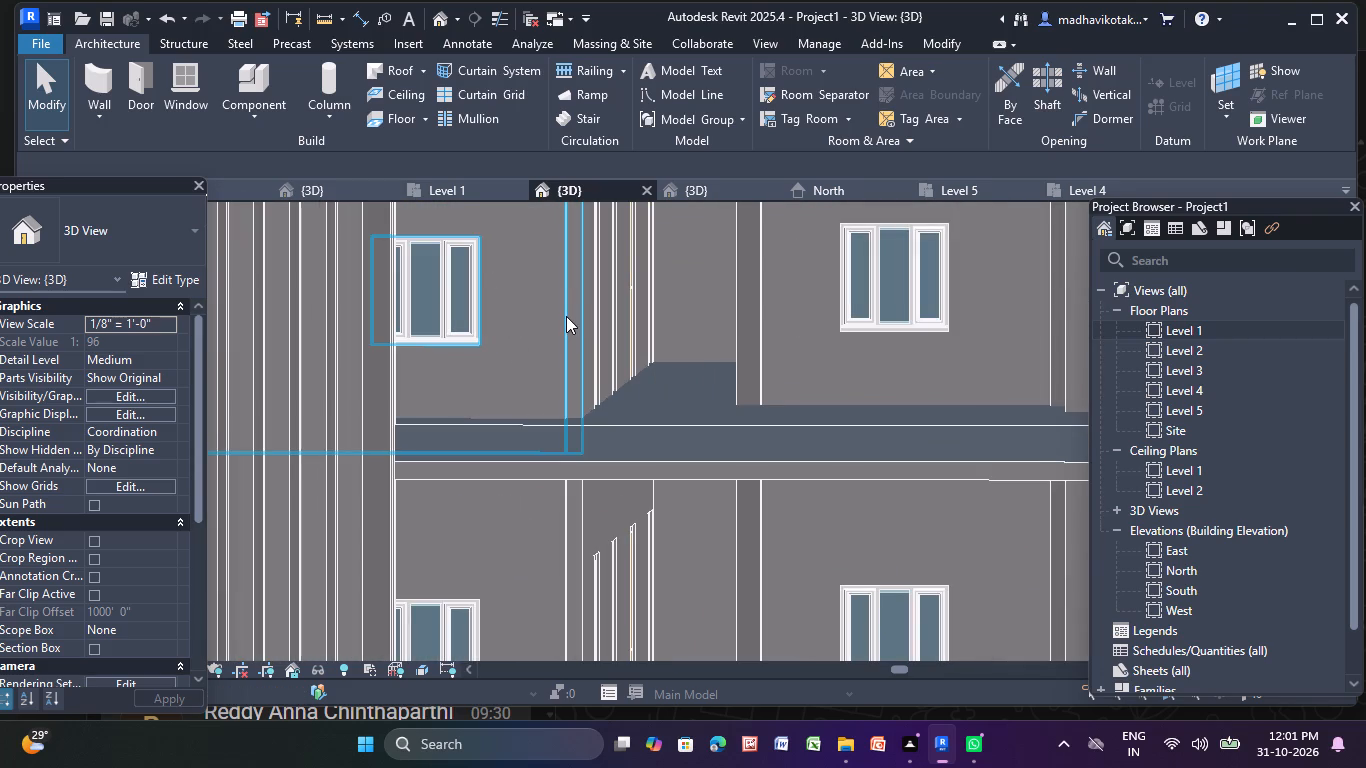
click(570, 323)
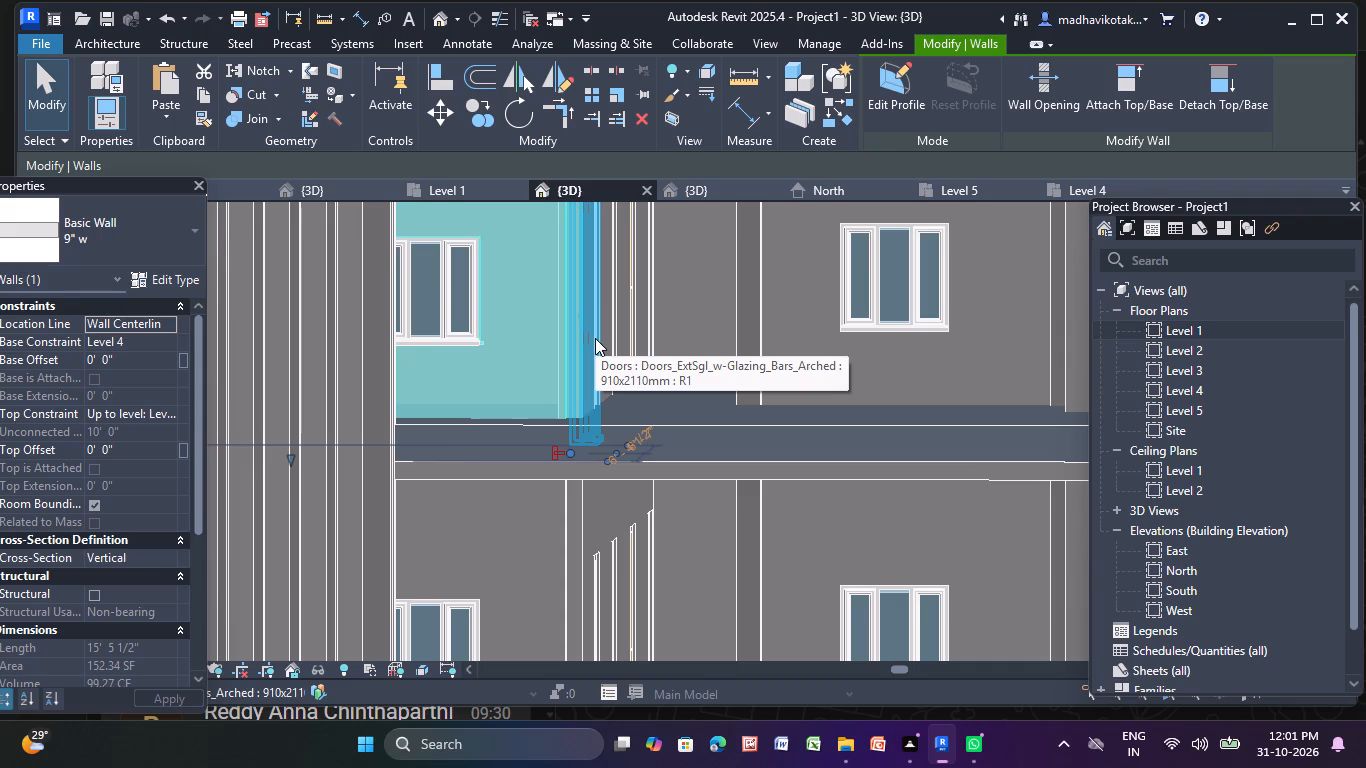
key(Escape)
scroll(576, 352, up, 4)
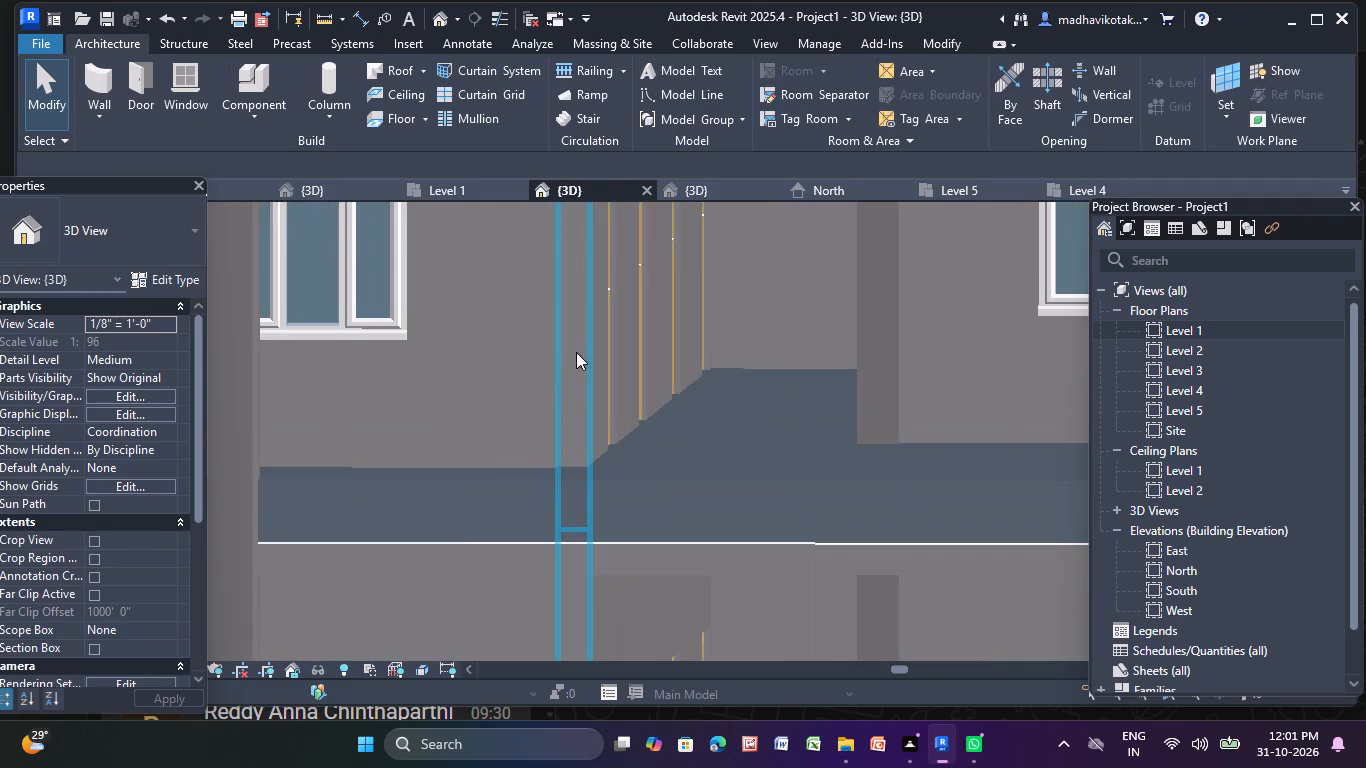
click(576, 352)
scroll(576, 352, down, 6)
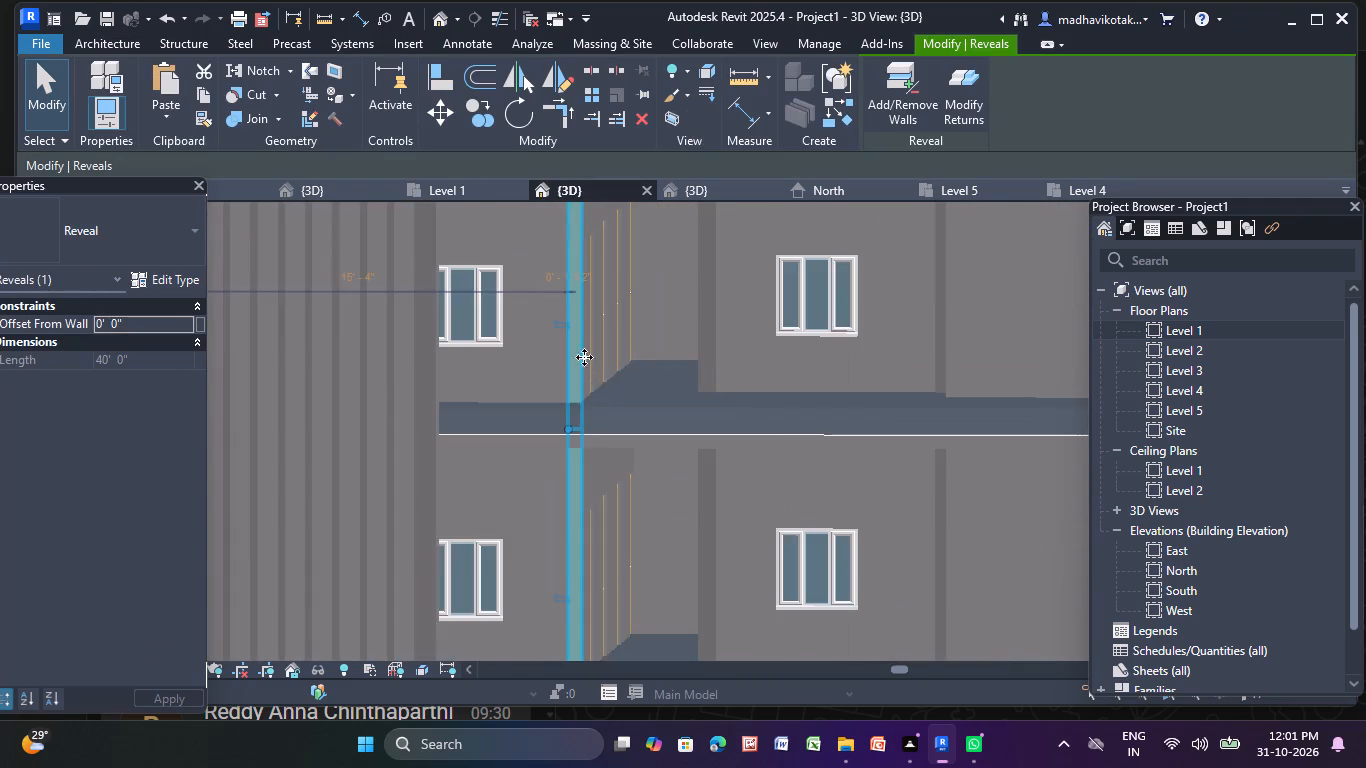
scroll(588, 375, down, 8)
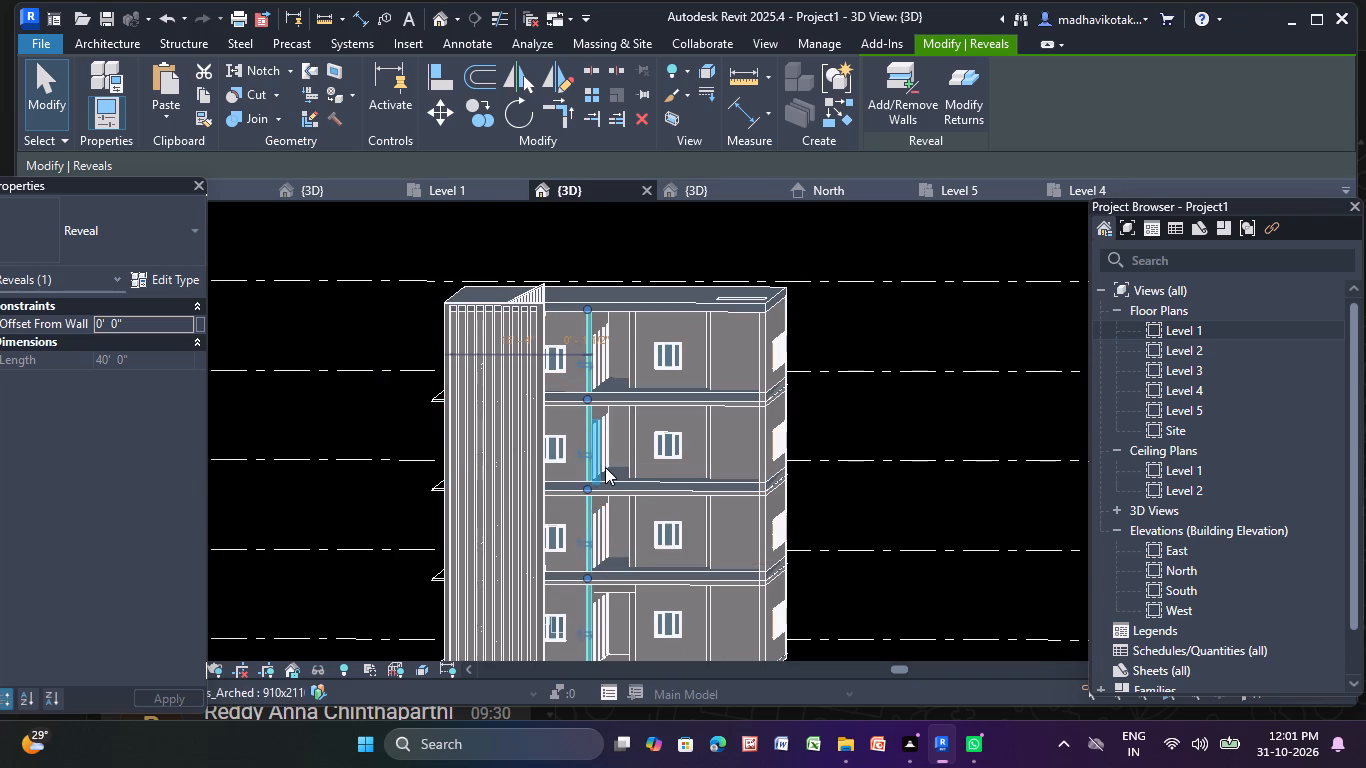
scroll(606, 465, up, 4)
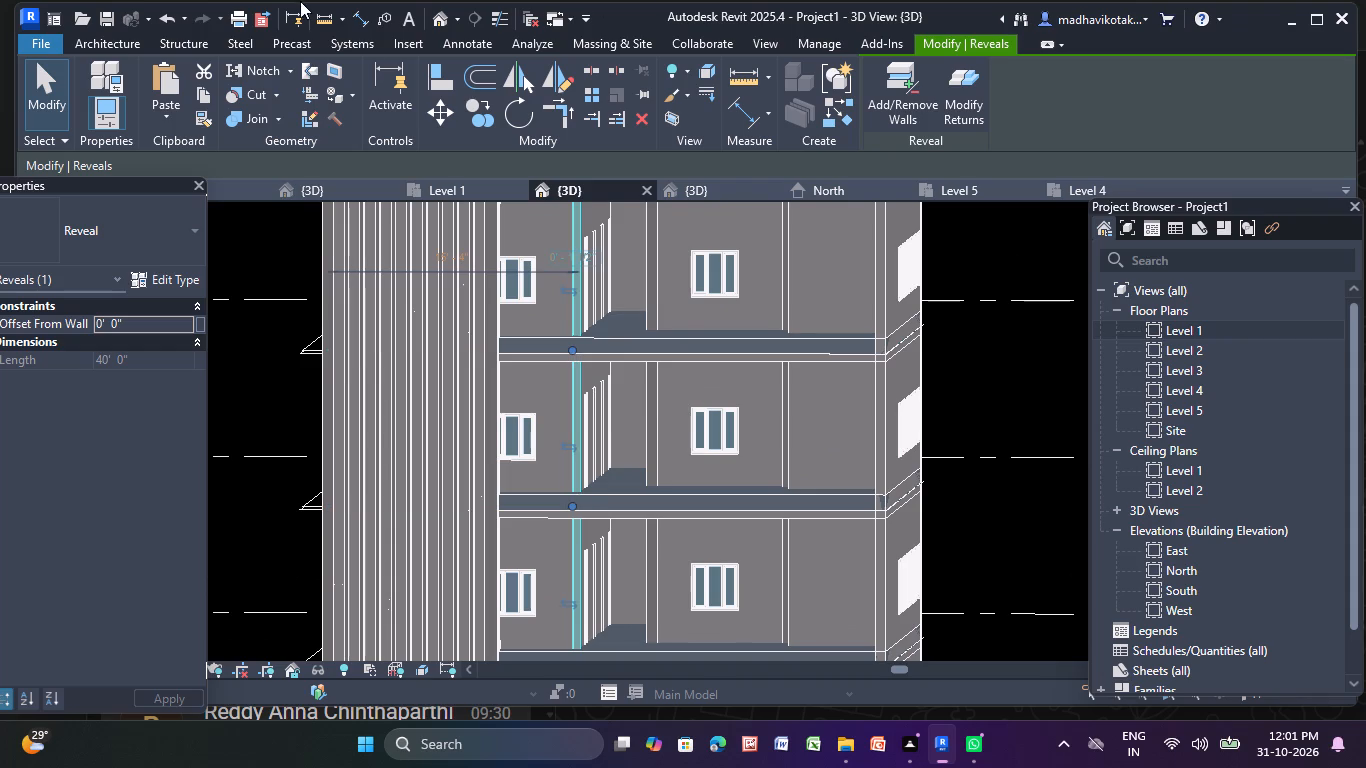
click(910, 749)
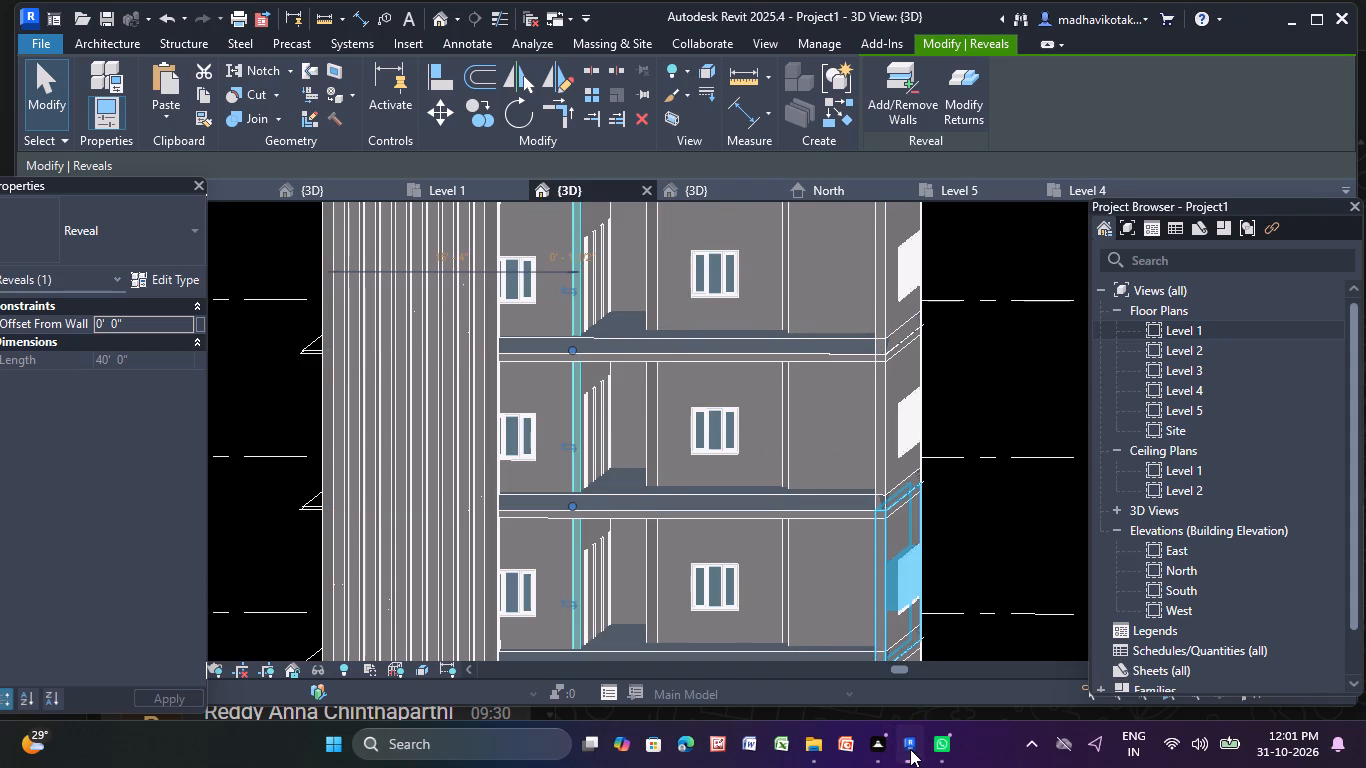
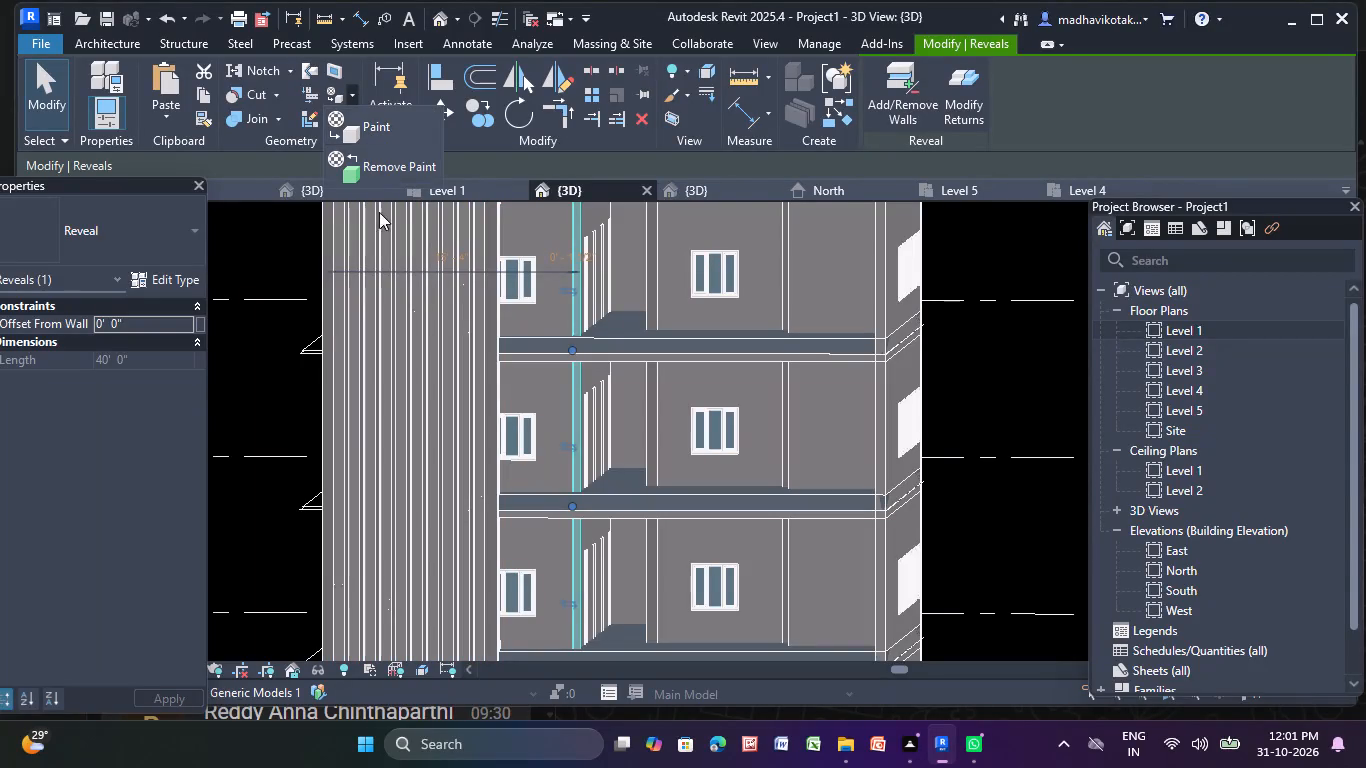
Paint the top-storey wall face between the grooved tower and the balcony opening with the Door - Architrave material.
click(388, 122)
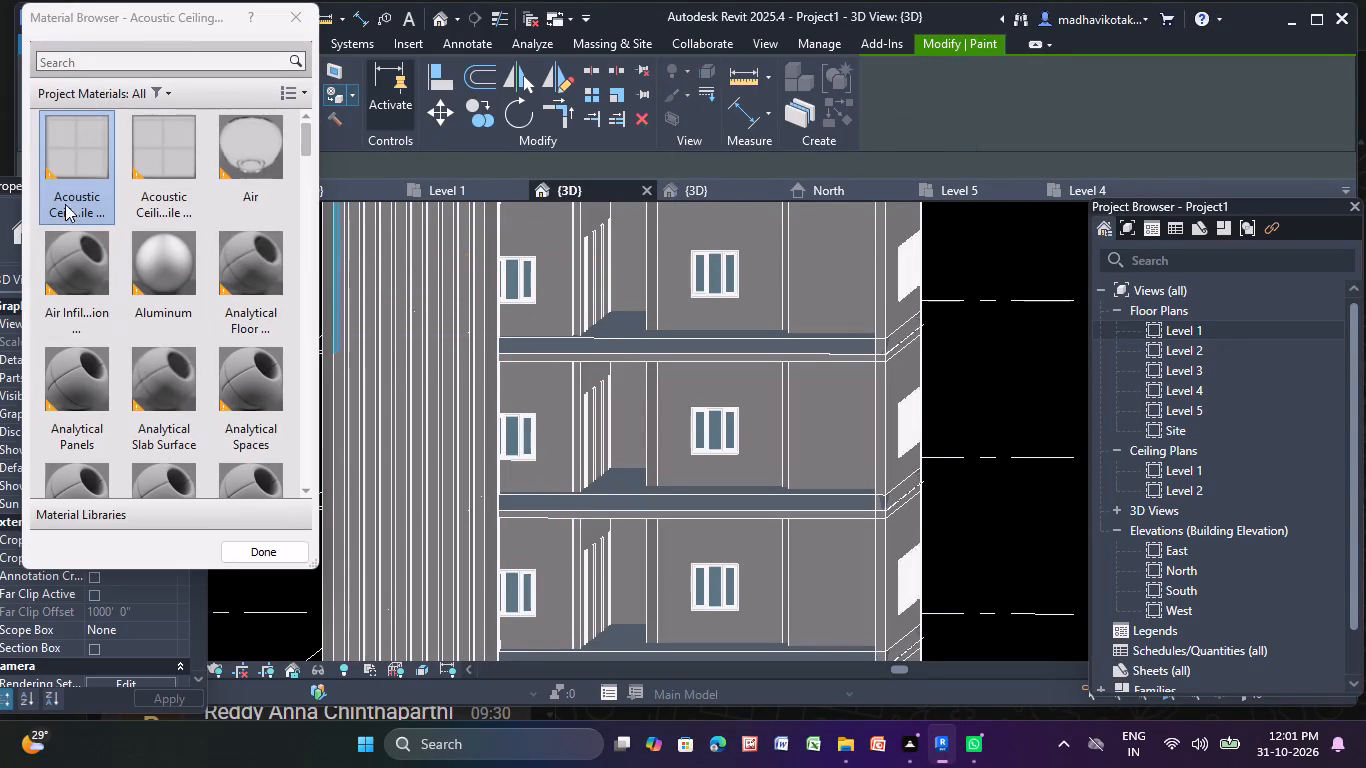
scroll(73, 193, up, 4)
scroll(93, 213, down, 5)
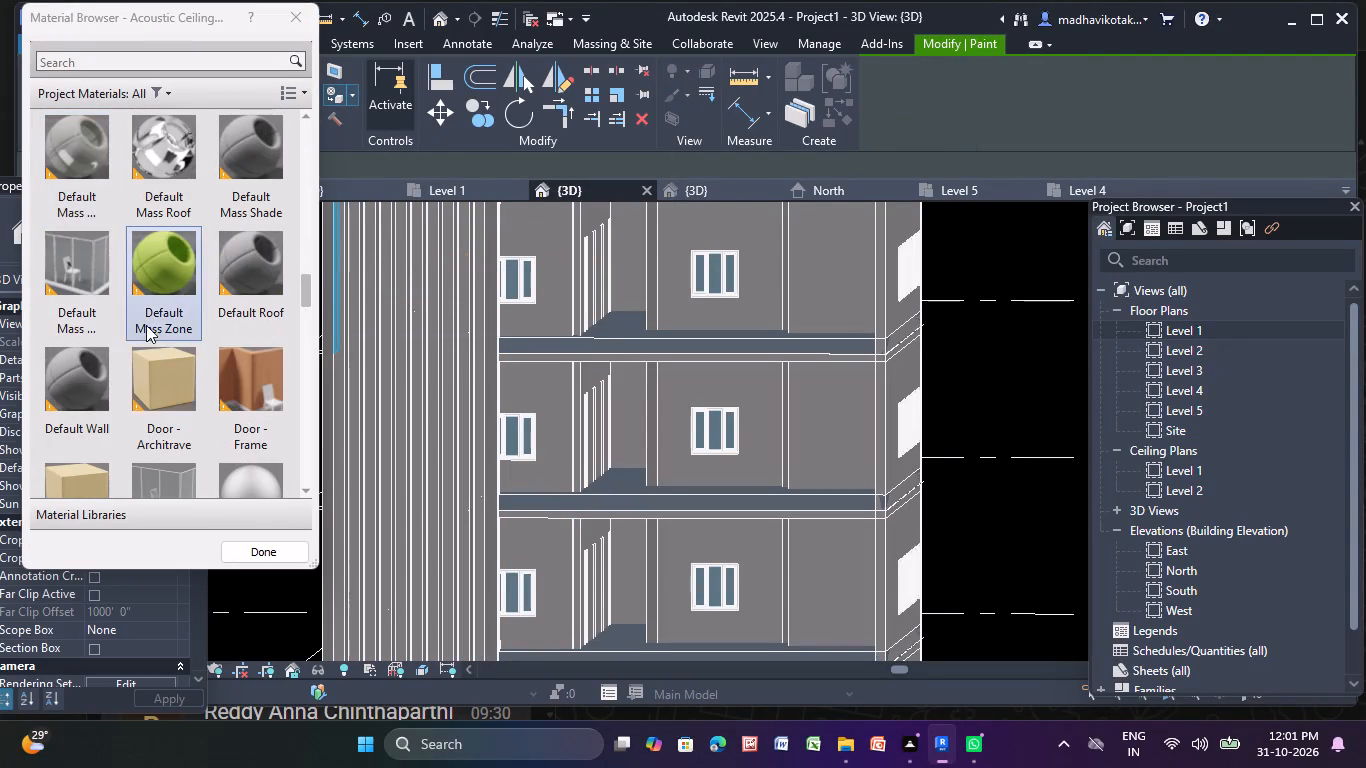
click(189, 384)
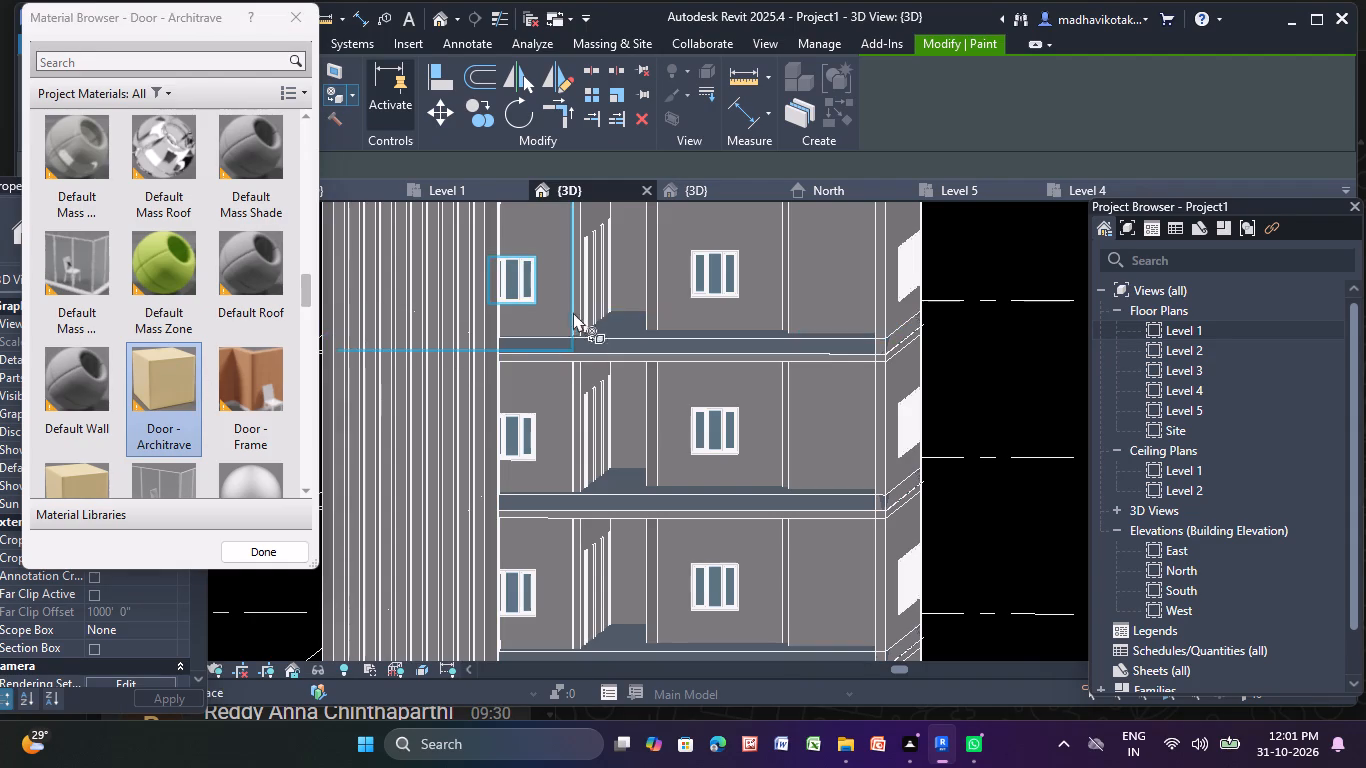
scroll(574, 306, up, 10)
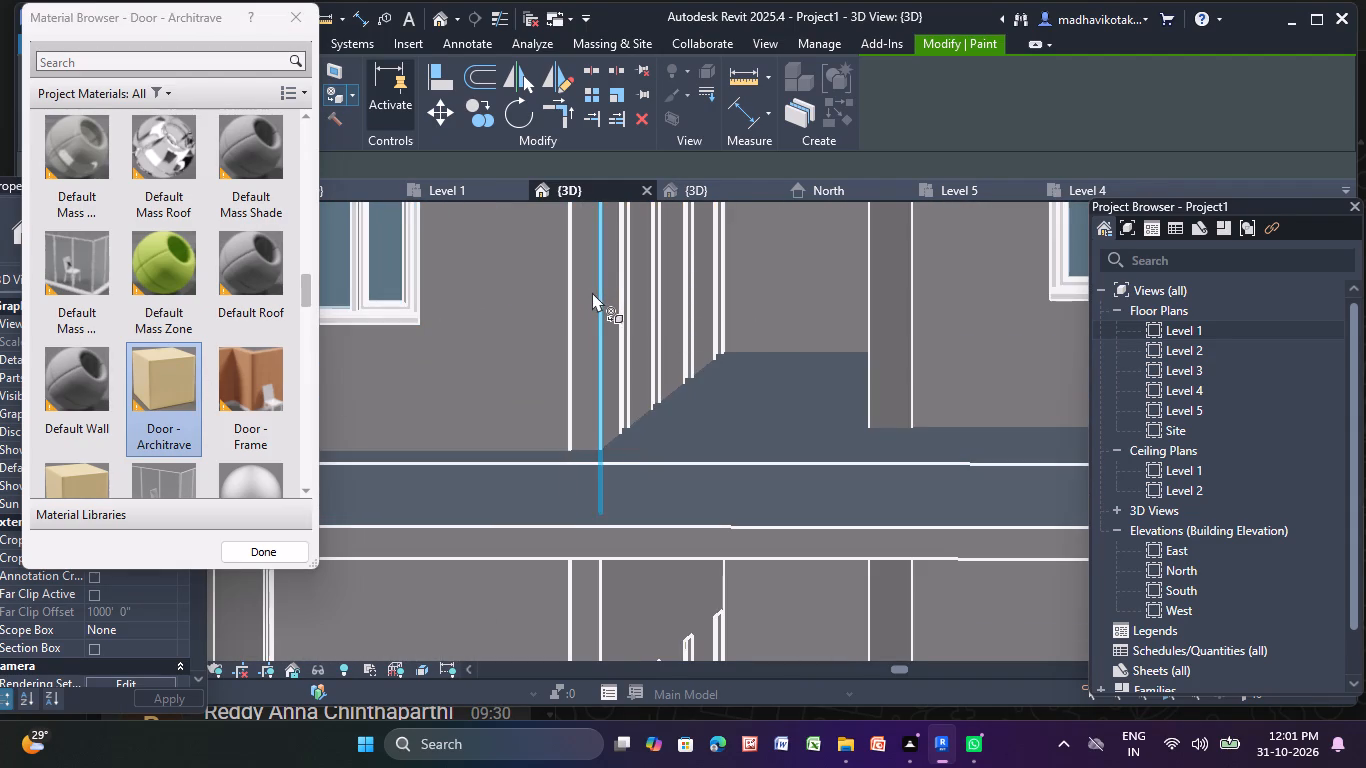
click(593, 292)
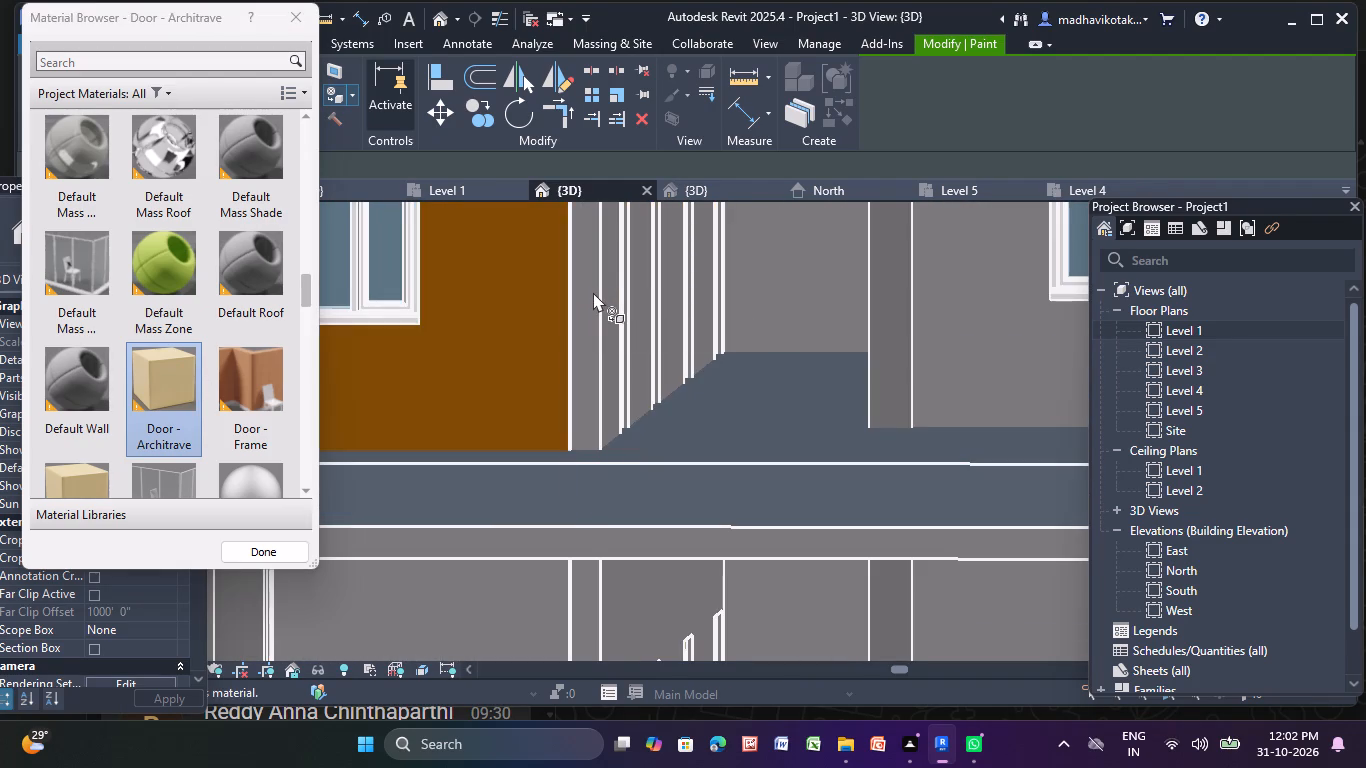
scroll(593, 292, down, 16)
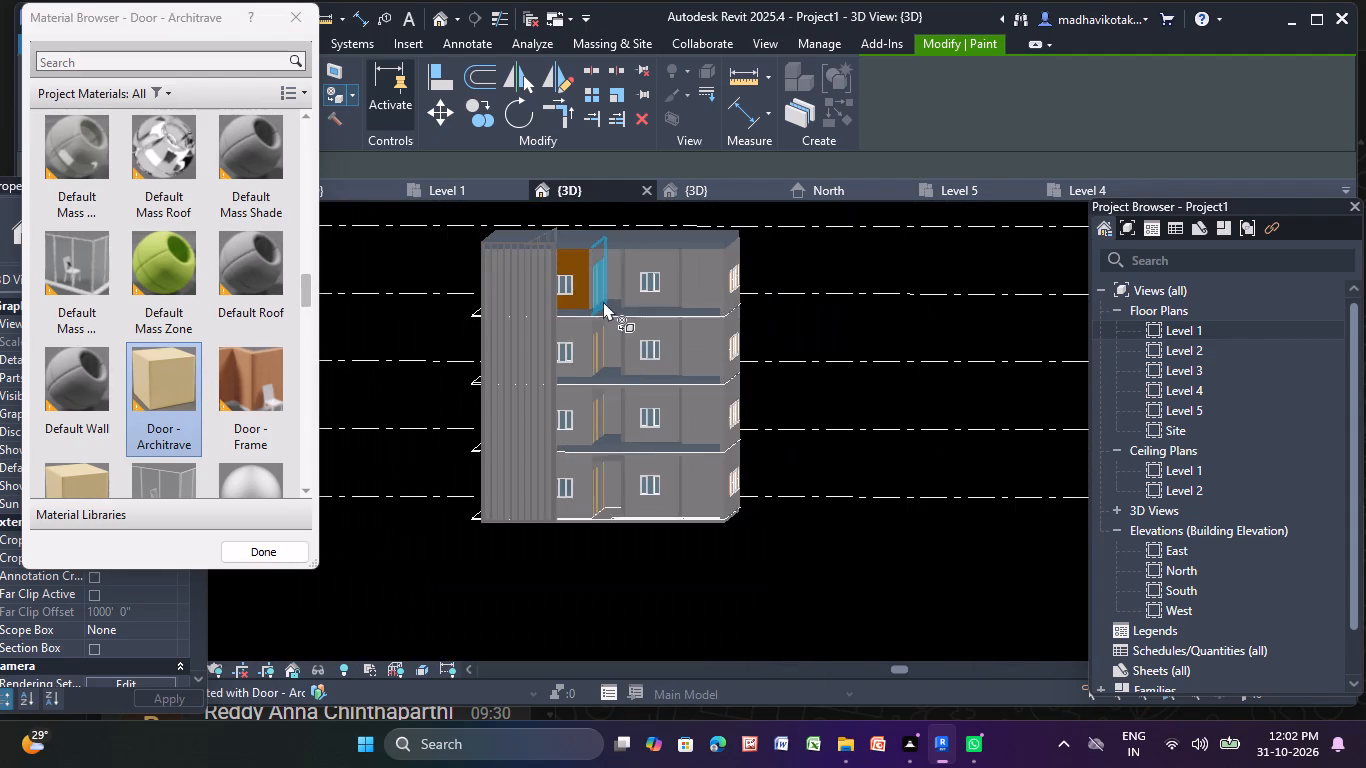
scroll(564, 314, up, 4)
scroll(644, 372, up, 4)
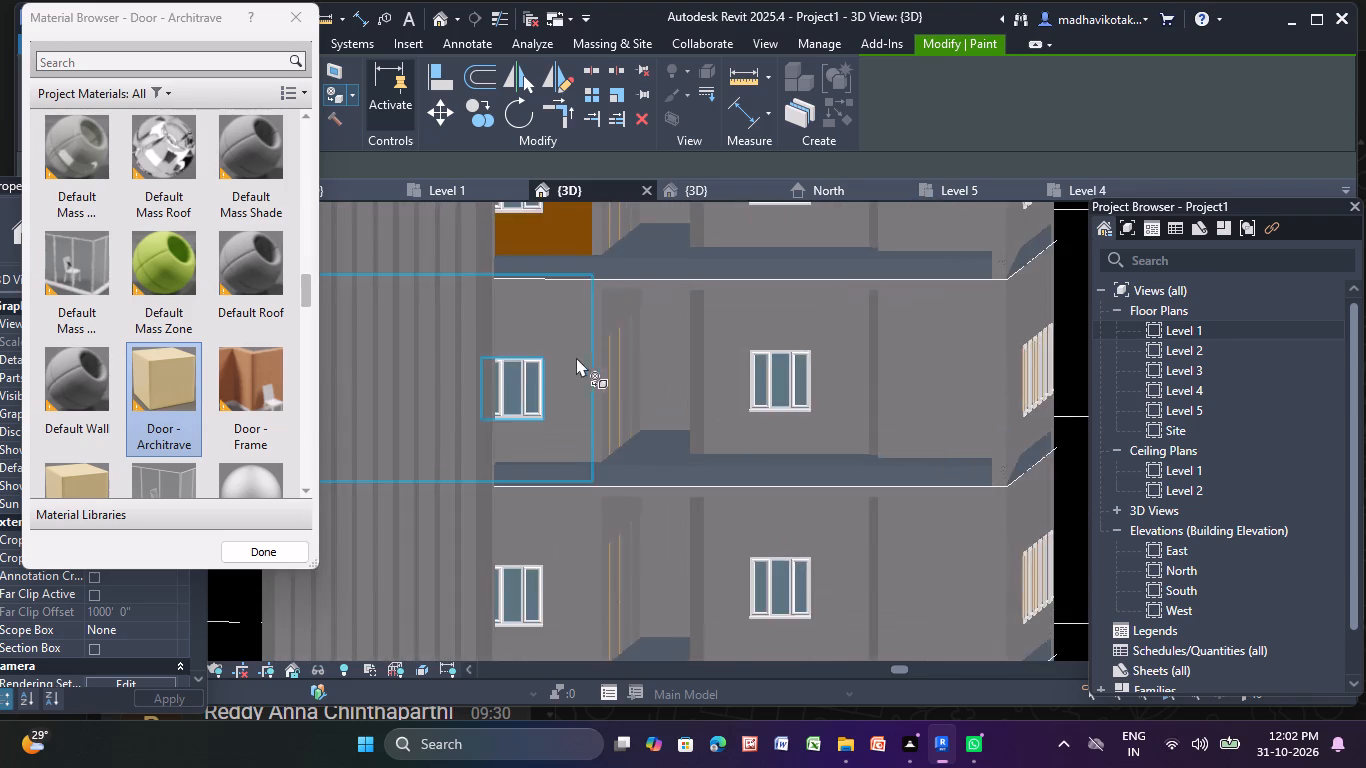
scroll(578, 376, up, 5)
key(Escape)
Paint the wall face beside the tower, one storey below the top, with Door - Architrave, trying the adjoining reveal strip as well.
scroll(611, 341, up, 4)
click(611, 341)
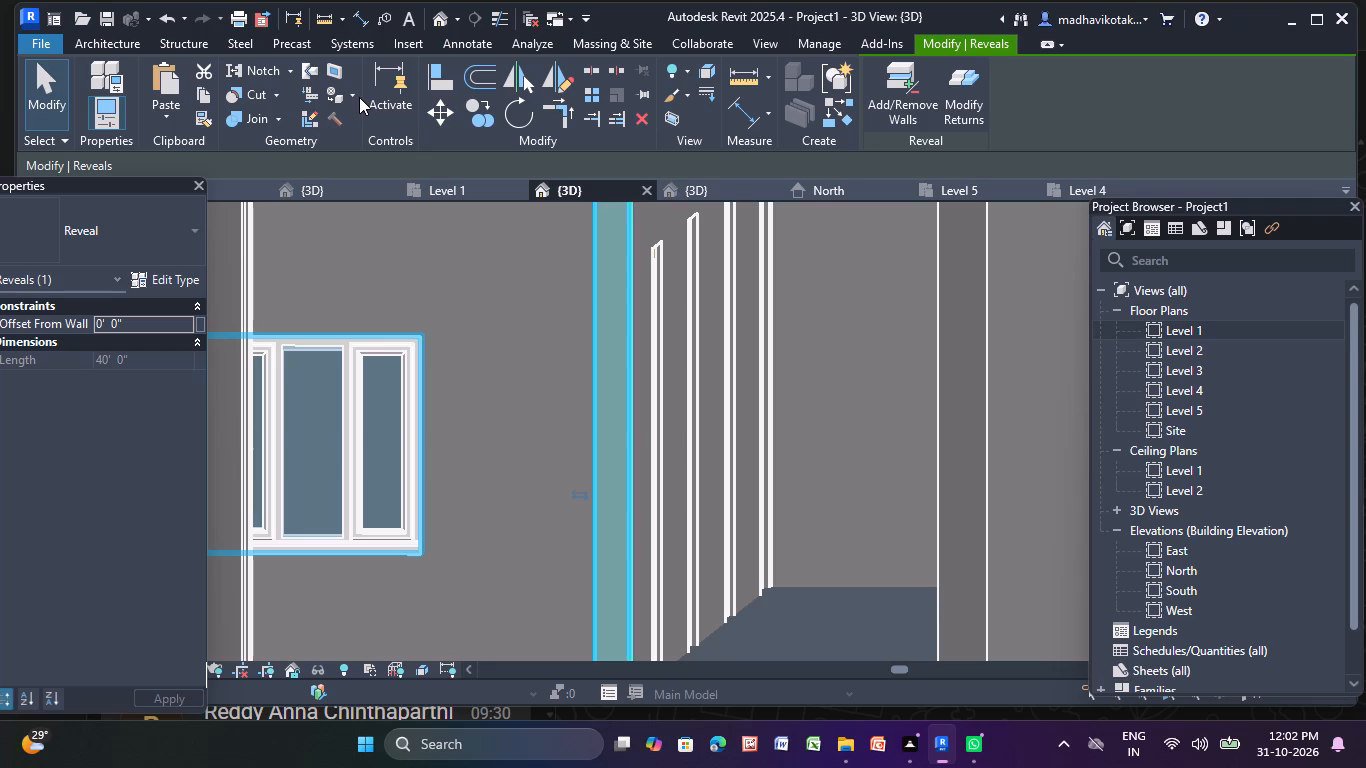
scroll(344, 24, up, 4)
scroll(533, 31, down, 10)
scroll(569, 365, down, 5)
middle_drag(569, 365, 532, 394)
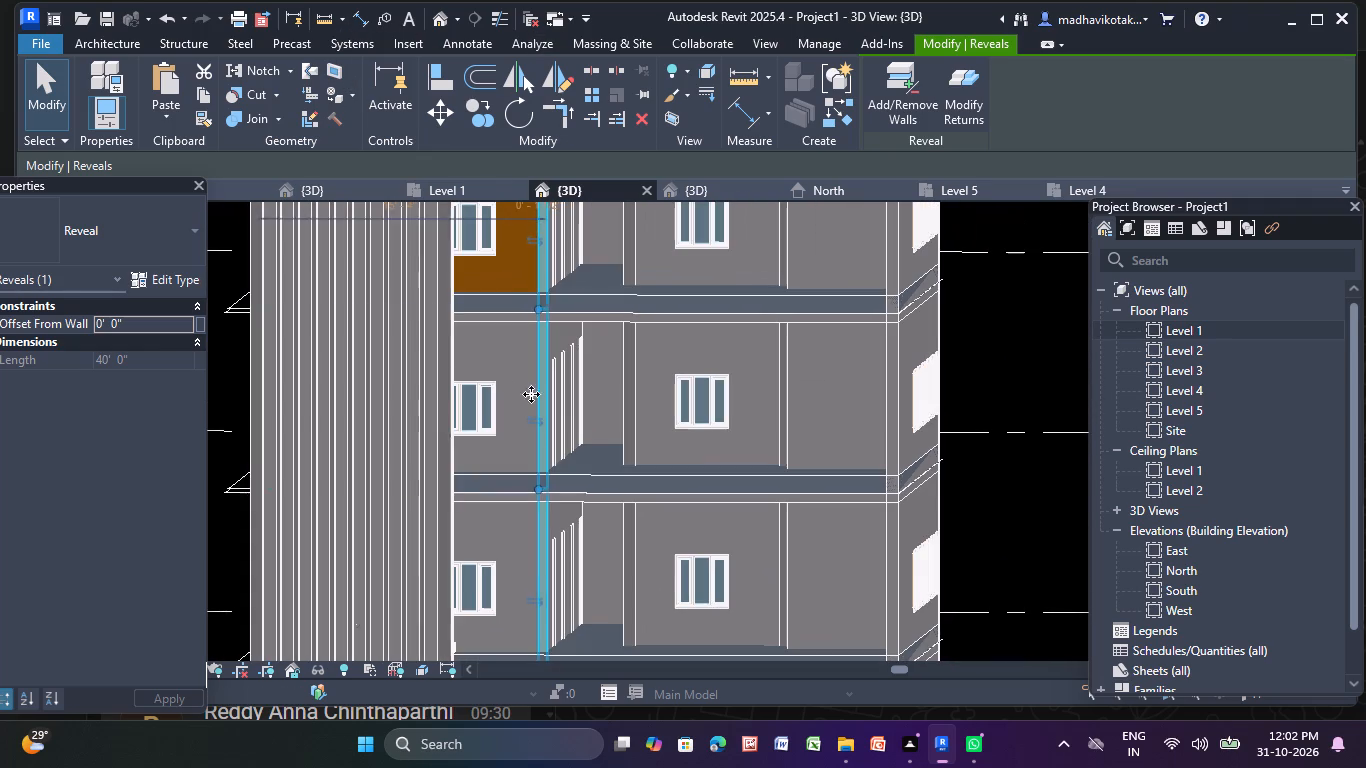
click(355, 99)
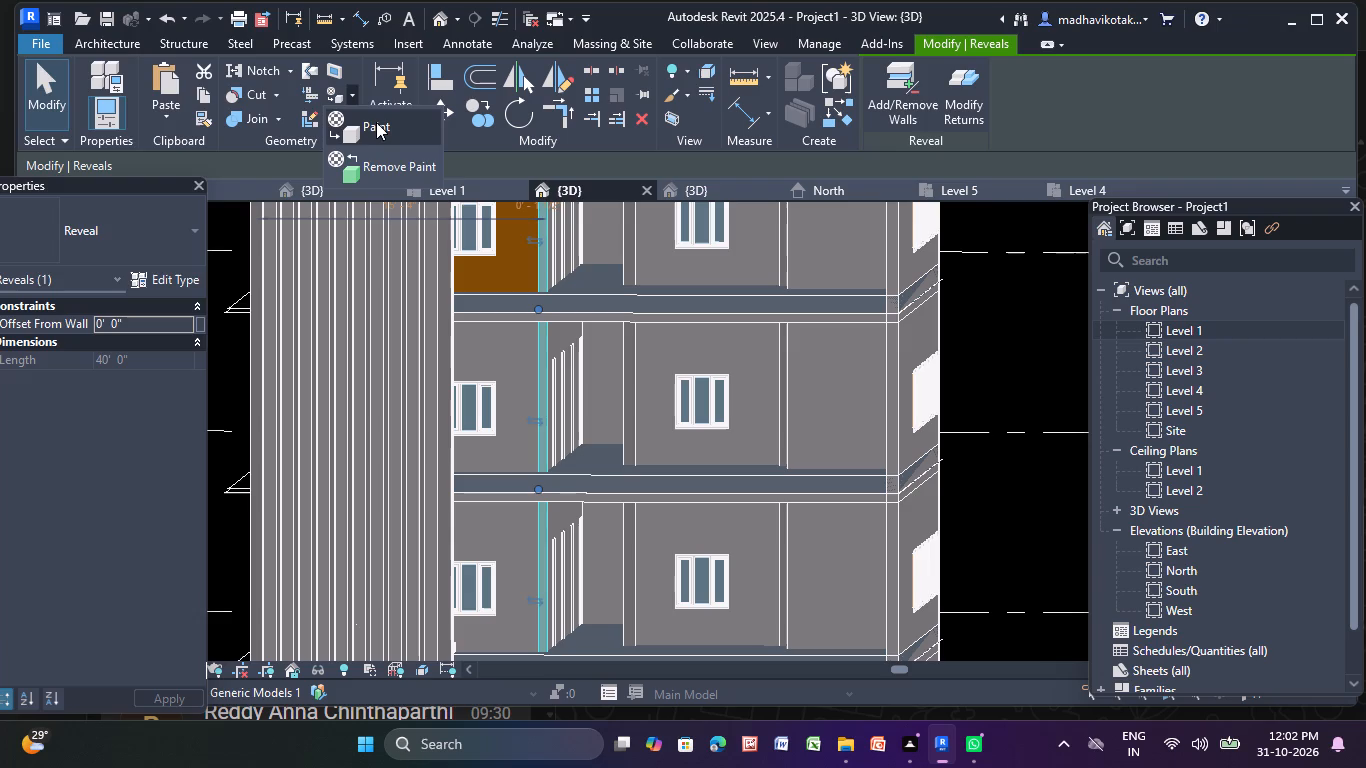
click(376, 122)
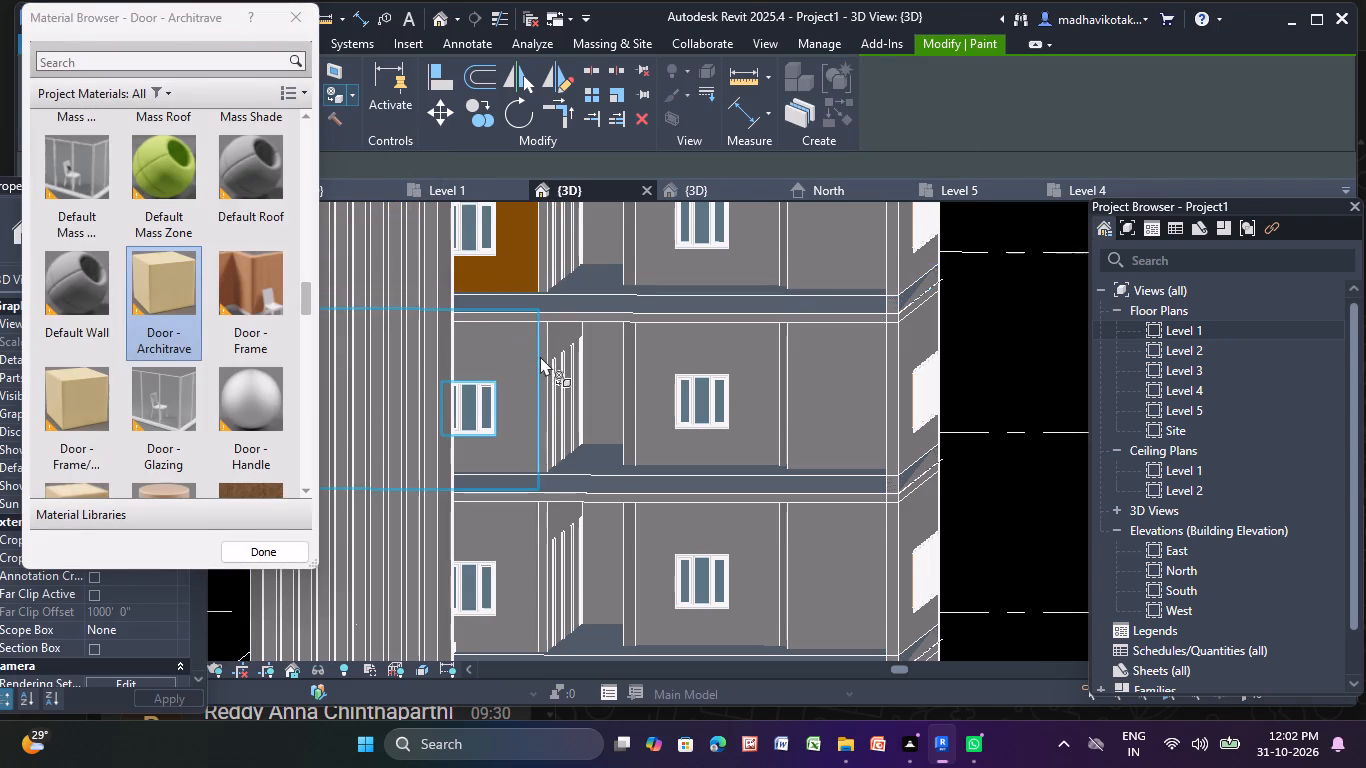
scroll(541, 361, up, 8)
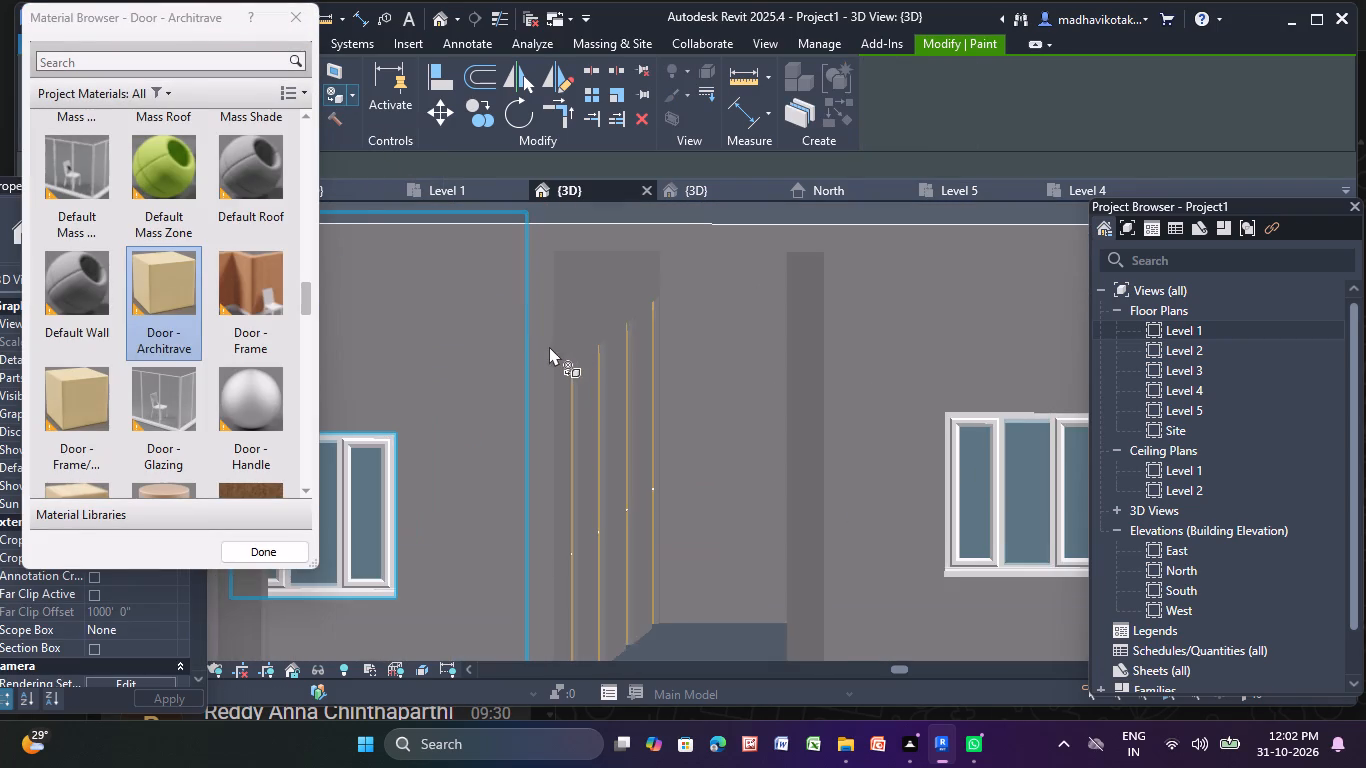
click(540, 341)
scroll(549, 337, up, 4)
click(548, 332)
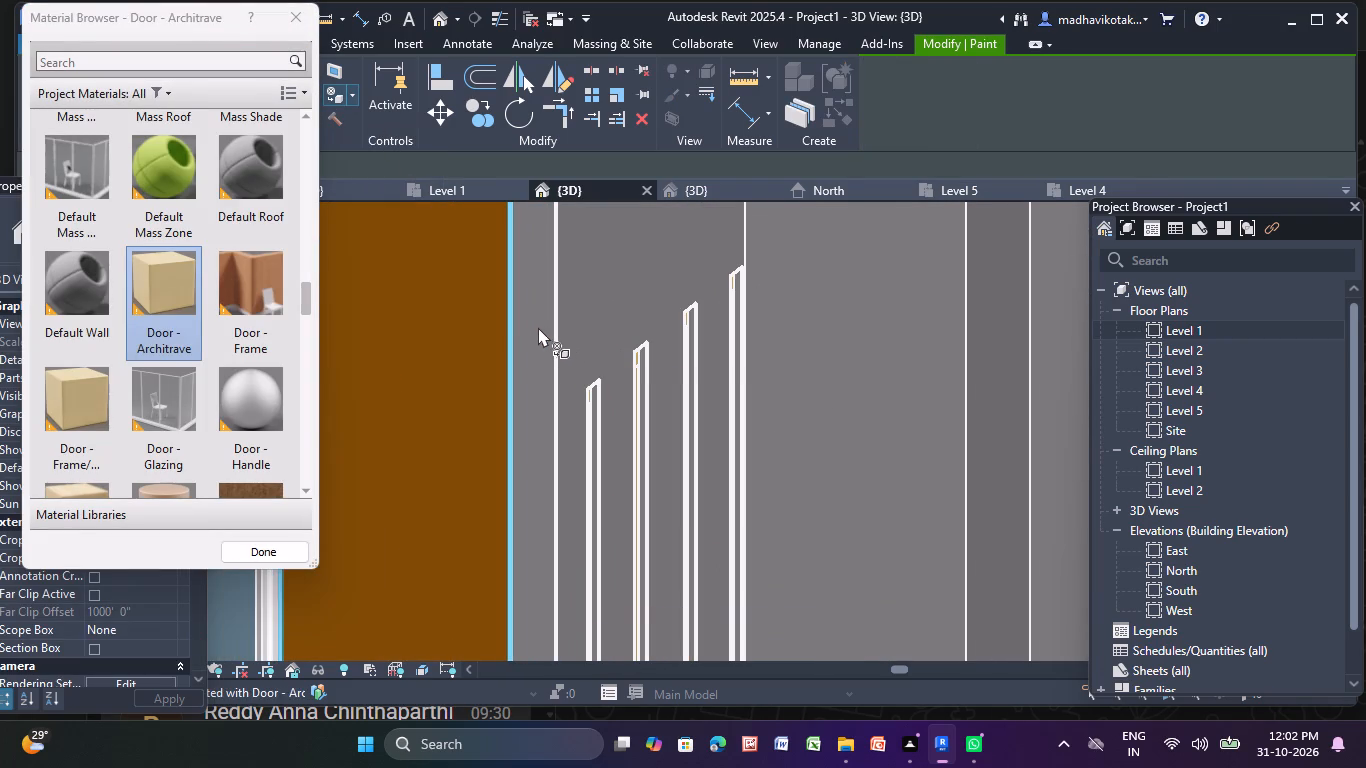
click(538, 327)
scroll(538, 327, down, 5)
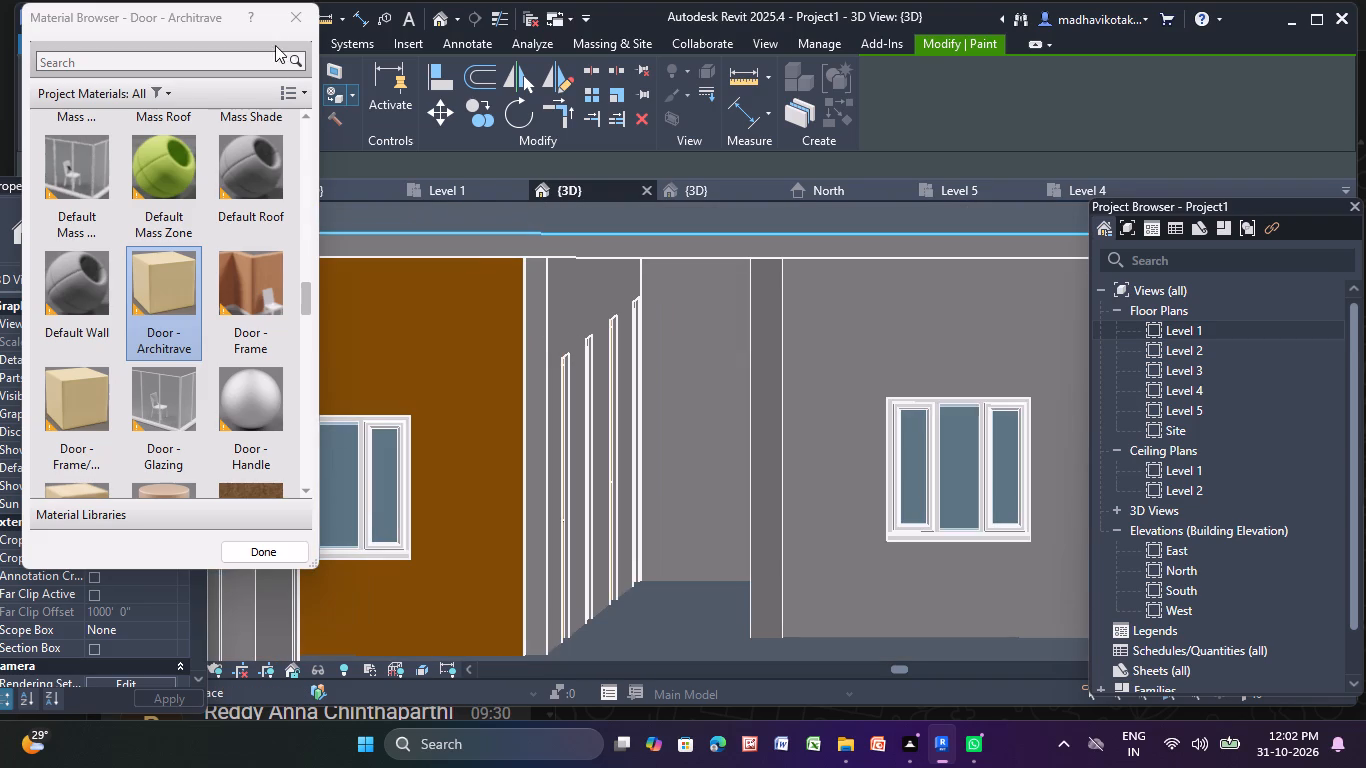
scroll(210, 162, up, 3)
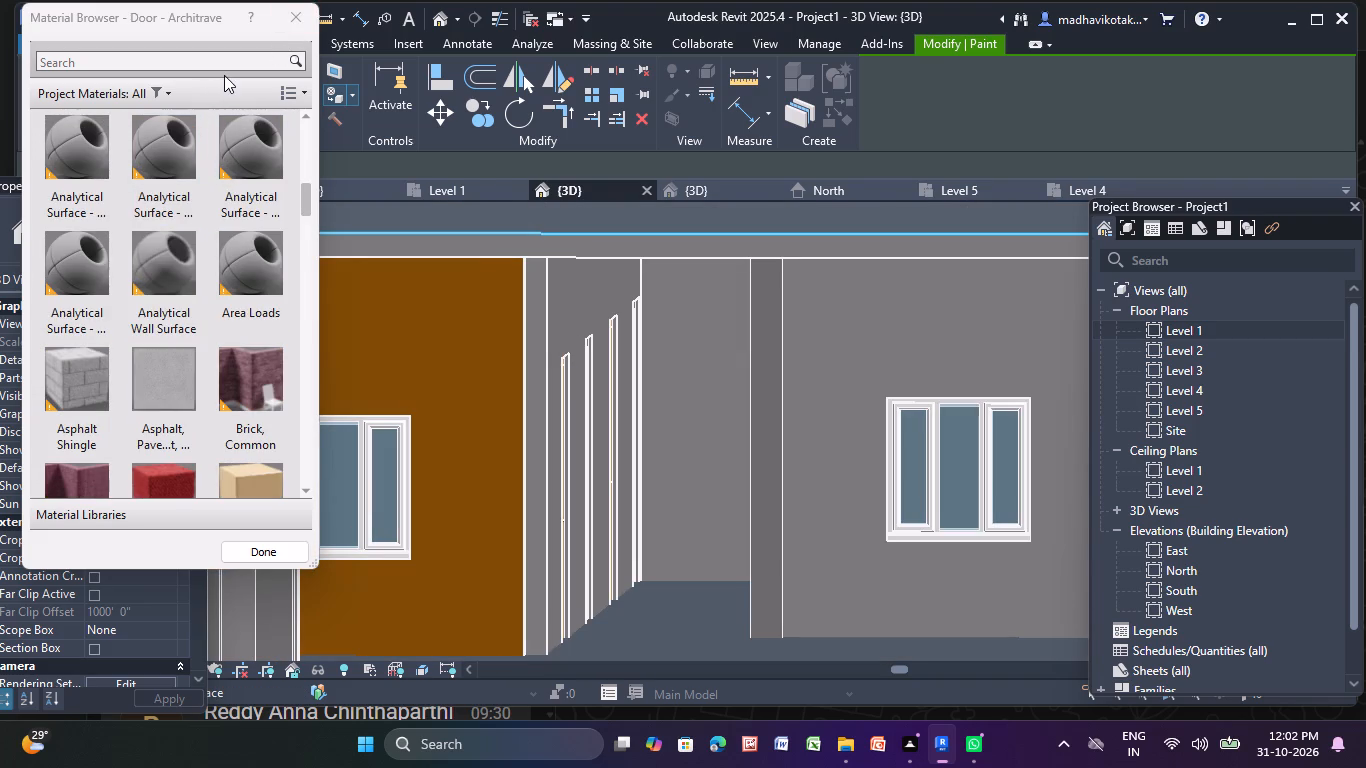
click(536, 358)
double_click(536, 358)
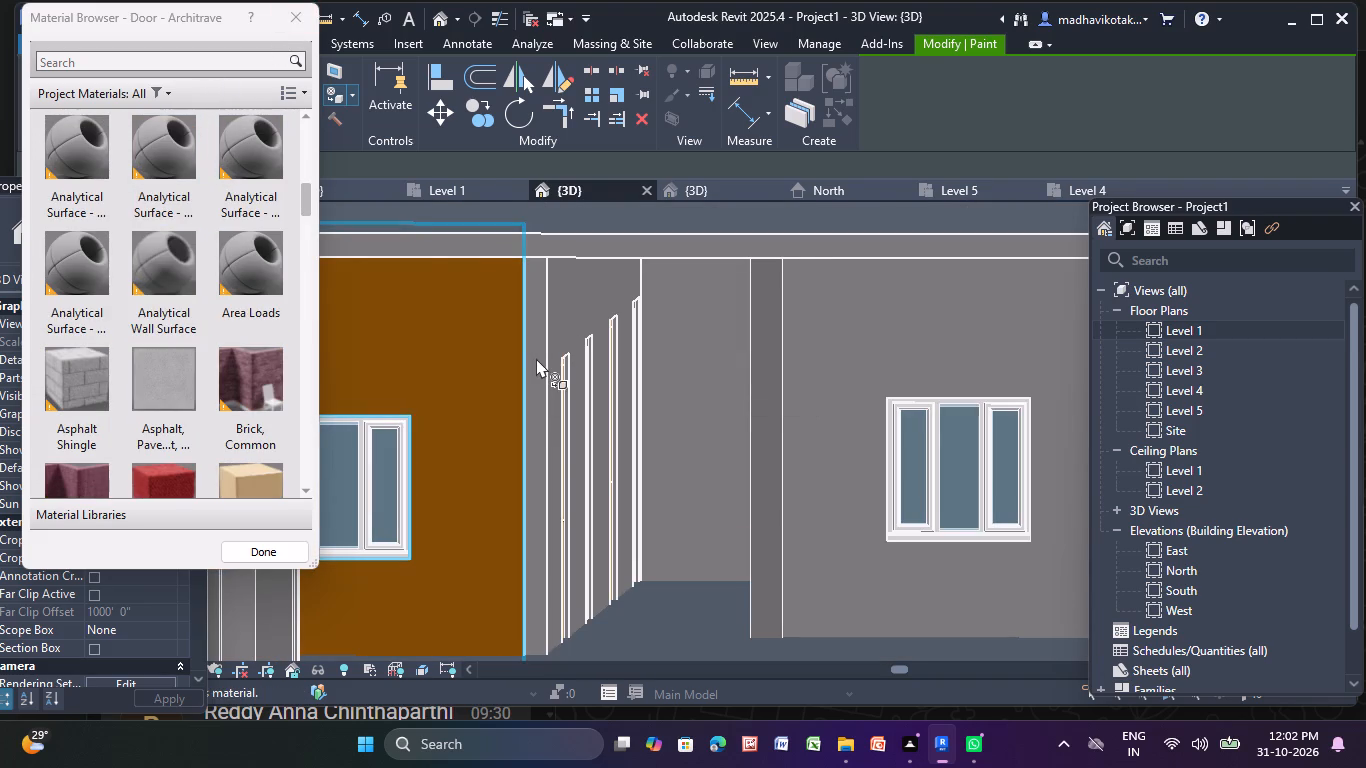
Paint the wall face beside the tower on the storey directly above the ground storey with Door - Architrave.
scroll(540, 343, down, 9)
middle_drag(541, 343, 483, 201)
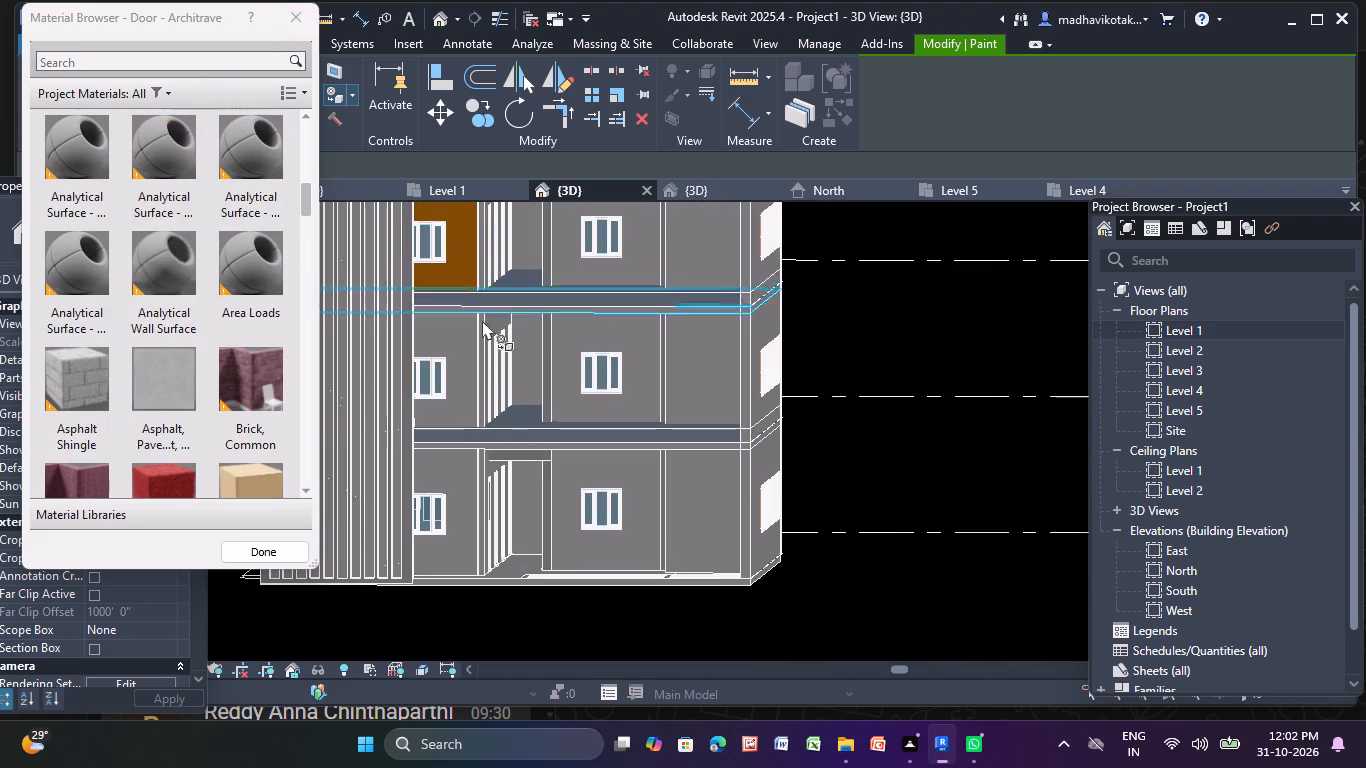
scroll(472, 350, up, 9)
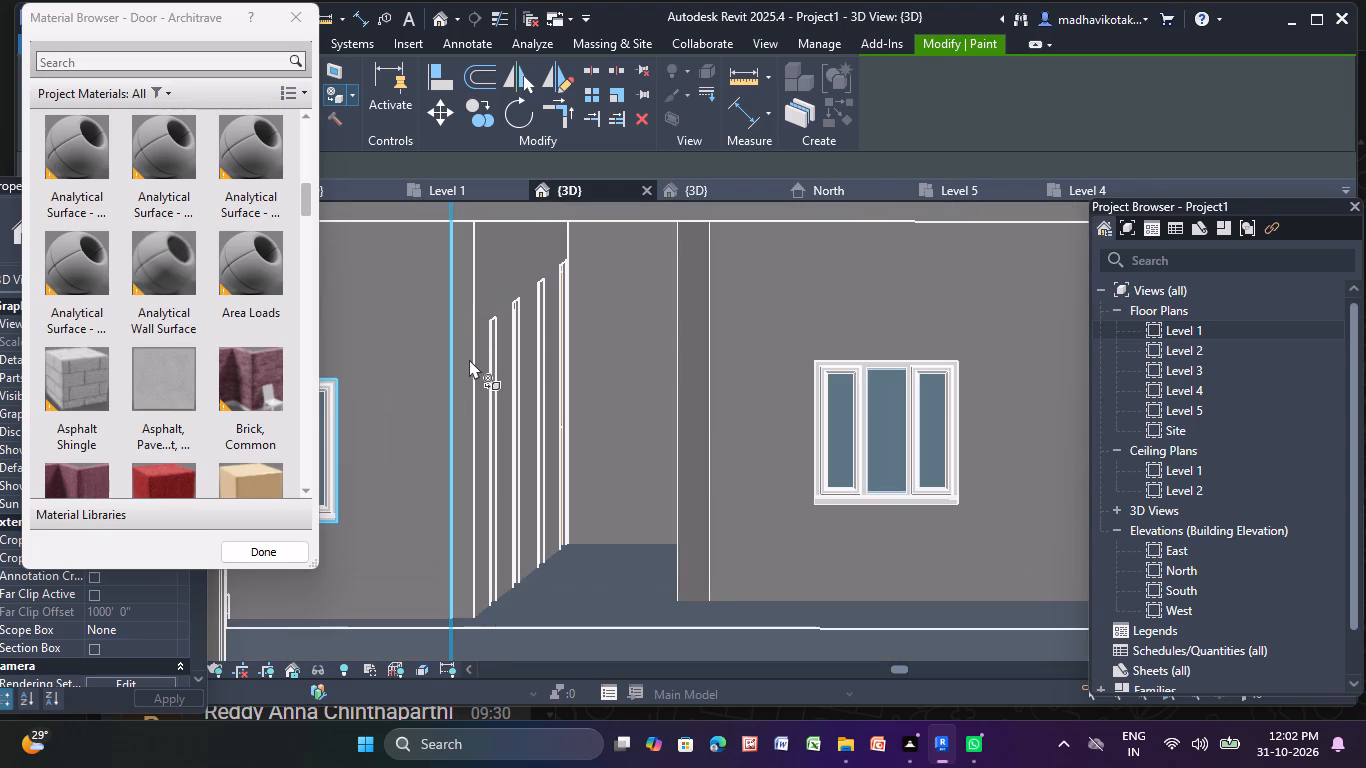
click(469, 359)
scroll(469, 359, down, 6)
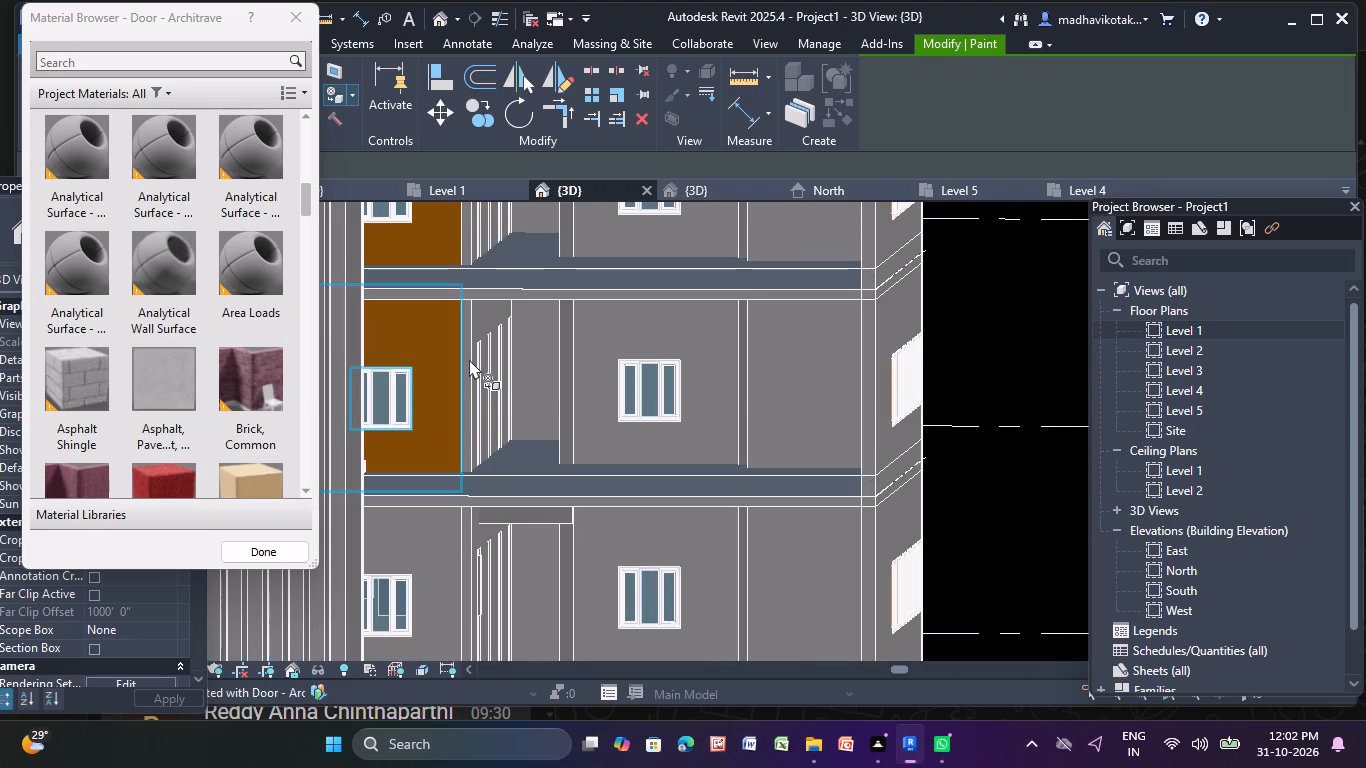
key(Escape)
key(Escape)
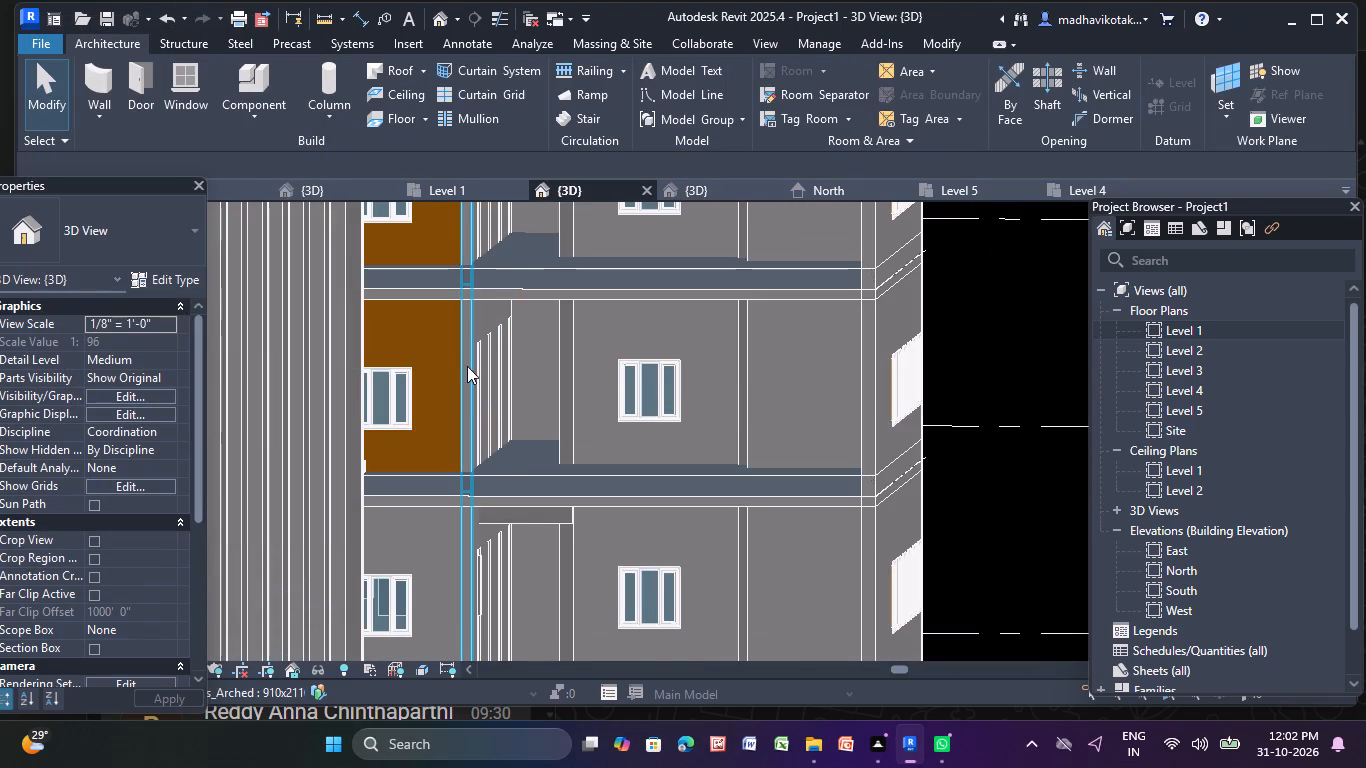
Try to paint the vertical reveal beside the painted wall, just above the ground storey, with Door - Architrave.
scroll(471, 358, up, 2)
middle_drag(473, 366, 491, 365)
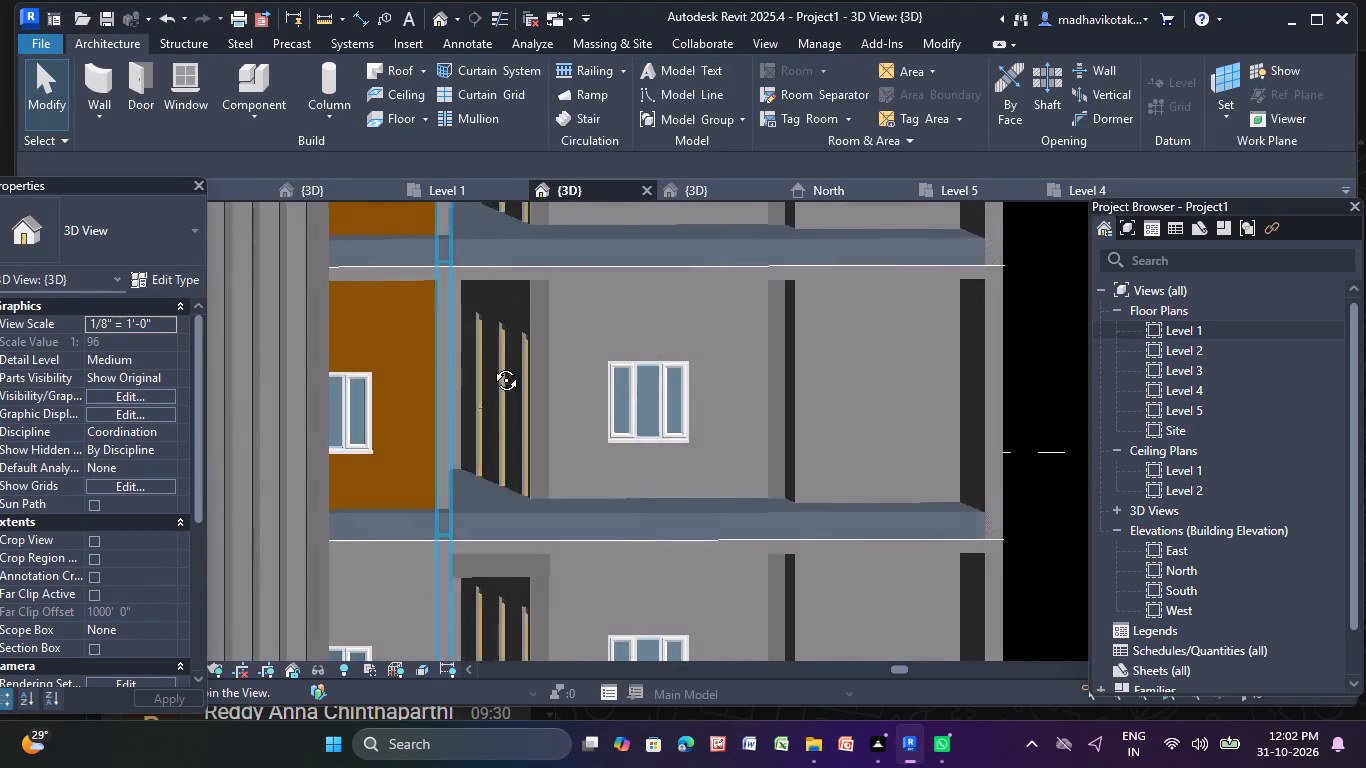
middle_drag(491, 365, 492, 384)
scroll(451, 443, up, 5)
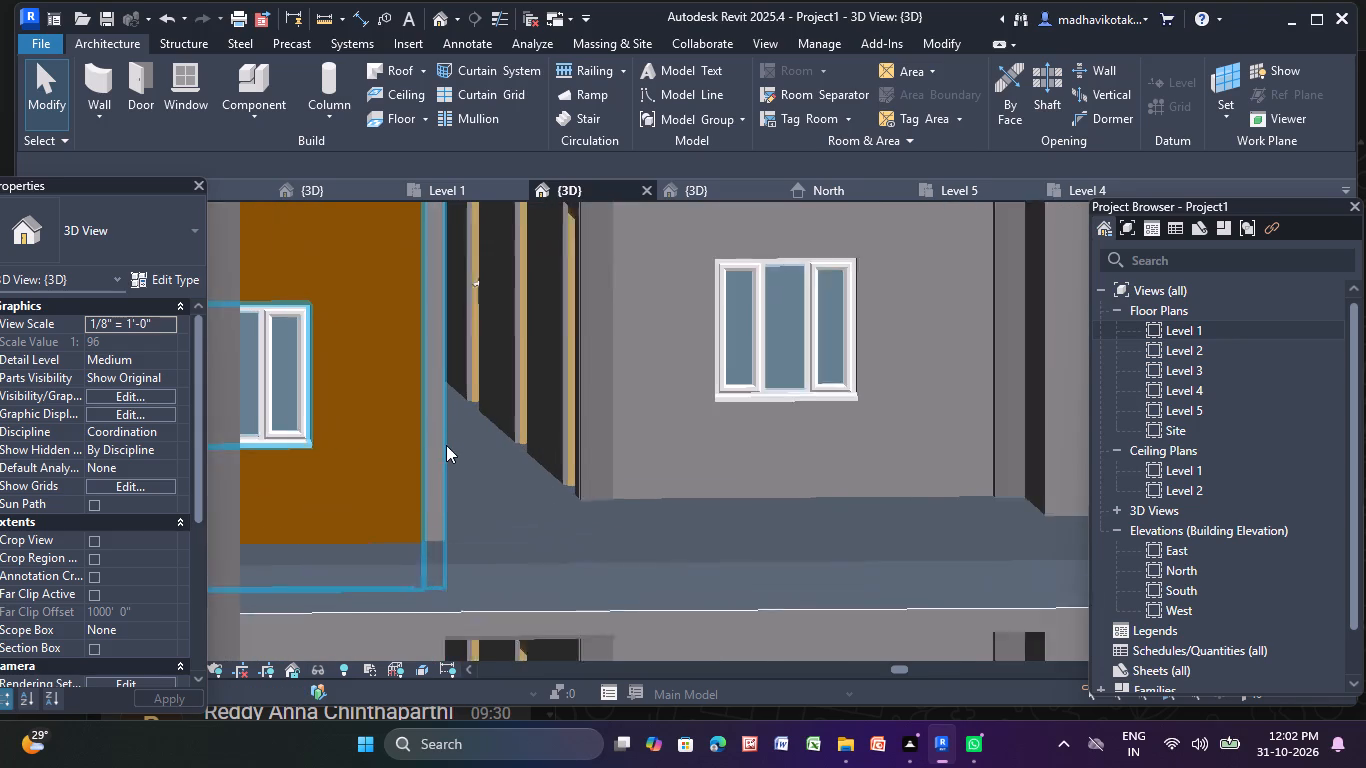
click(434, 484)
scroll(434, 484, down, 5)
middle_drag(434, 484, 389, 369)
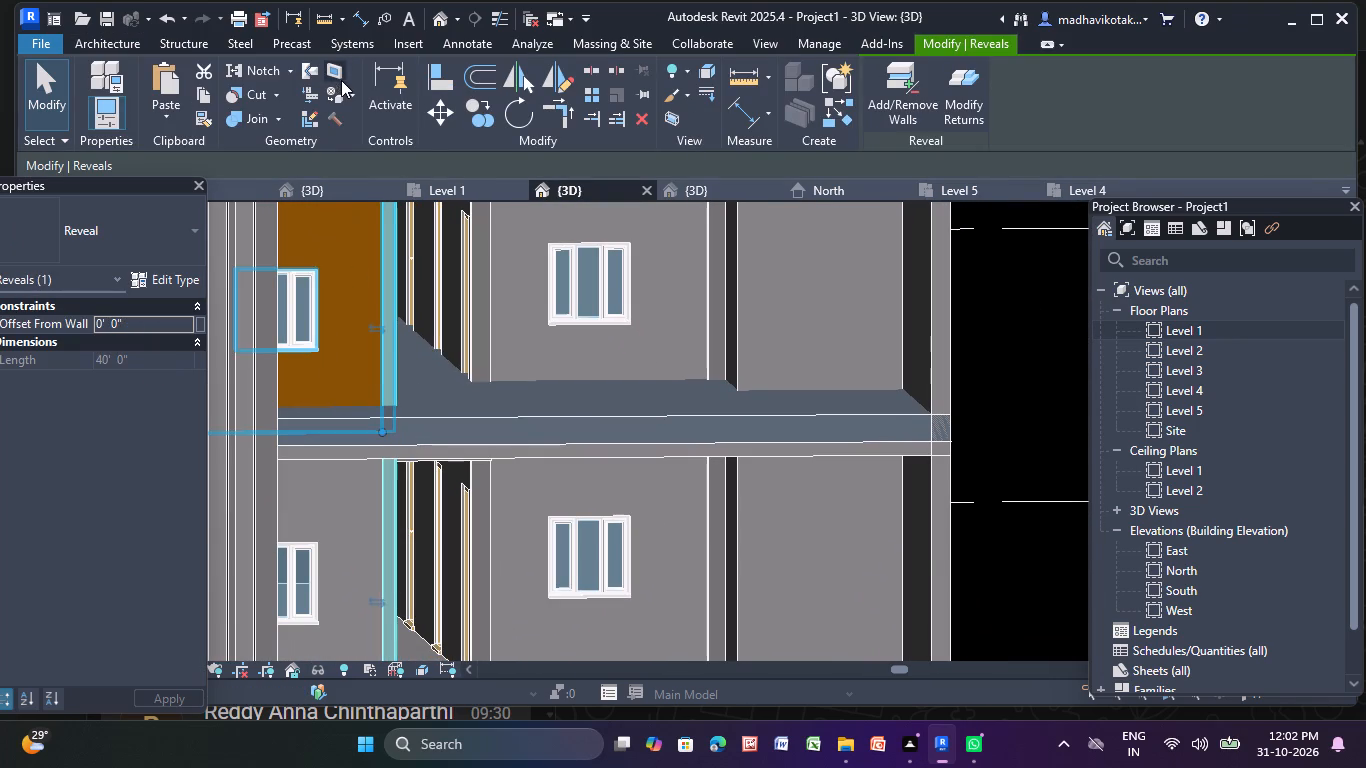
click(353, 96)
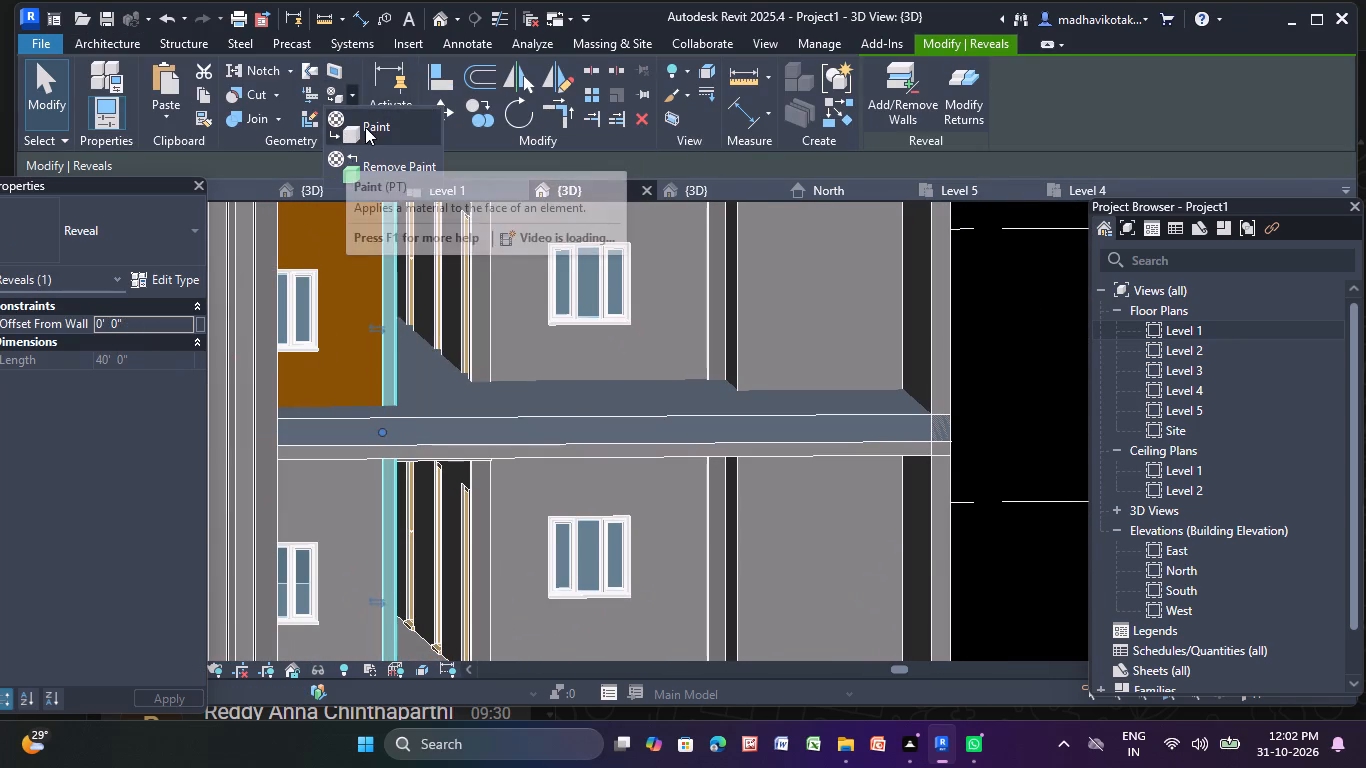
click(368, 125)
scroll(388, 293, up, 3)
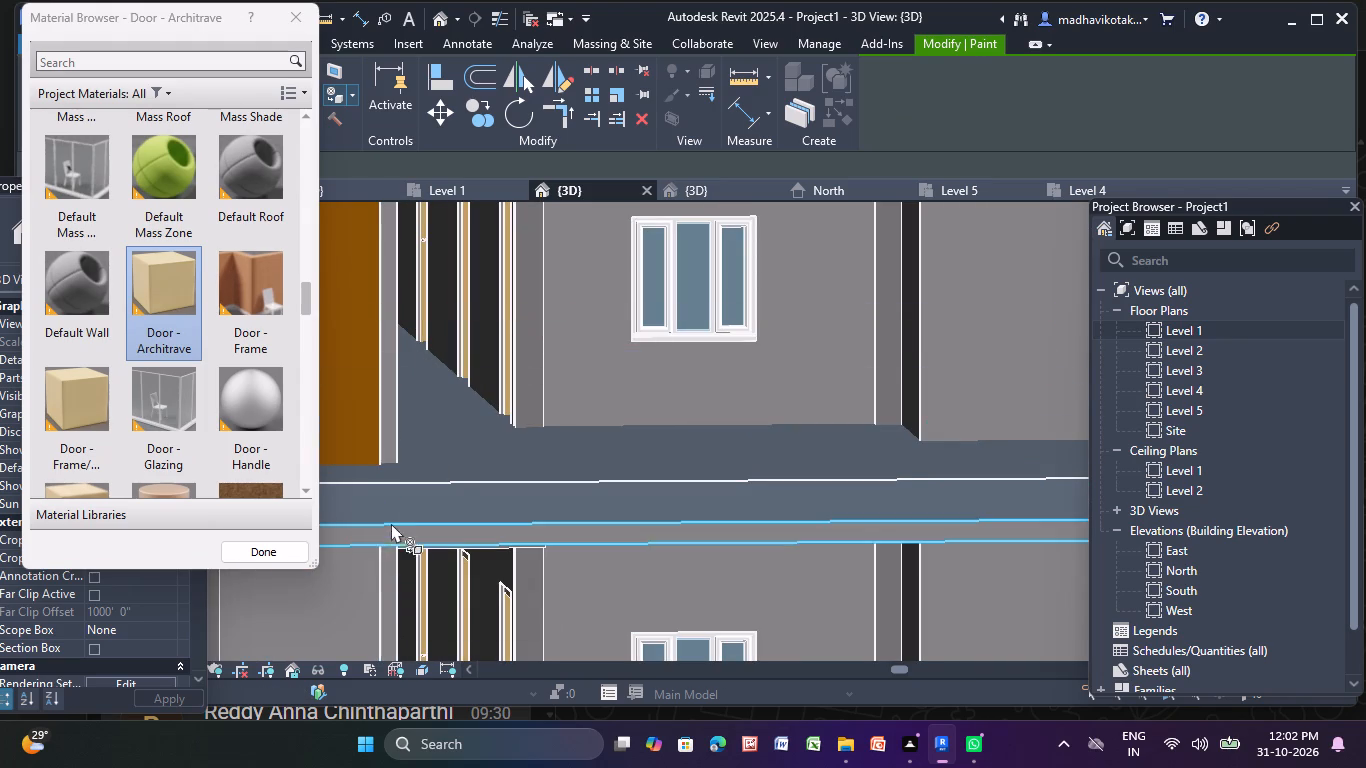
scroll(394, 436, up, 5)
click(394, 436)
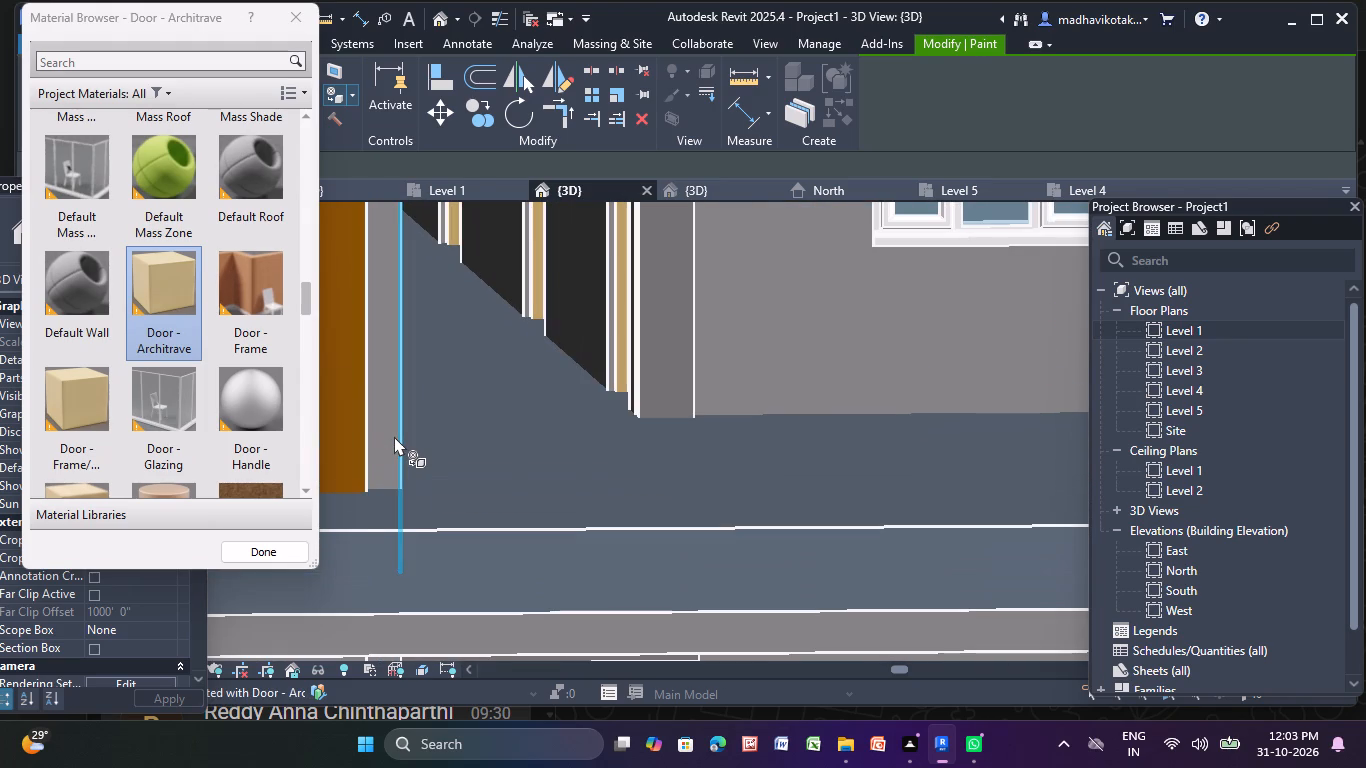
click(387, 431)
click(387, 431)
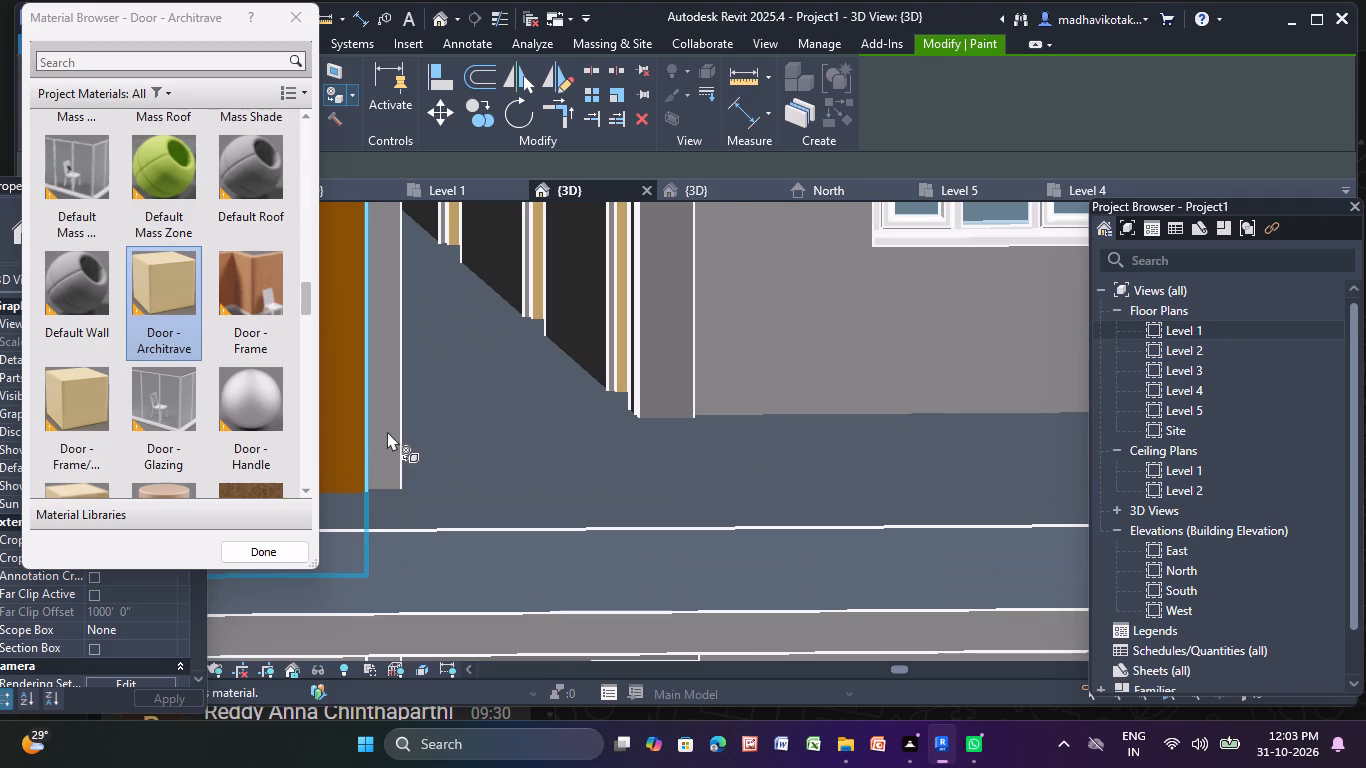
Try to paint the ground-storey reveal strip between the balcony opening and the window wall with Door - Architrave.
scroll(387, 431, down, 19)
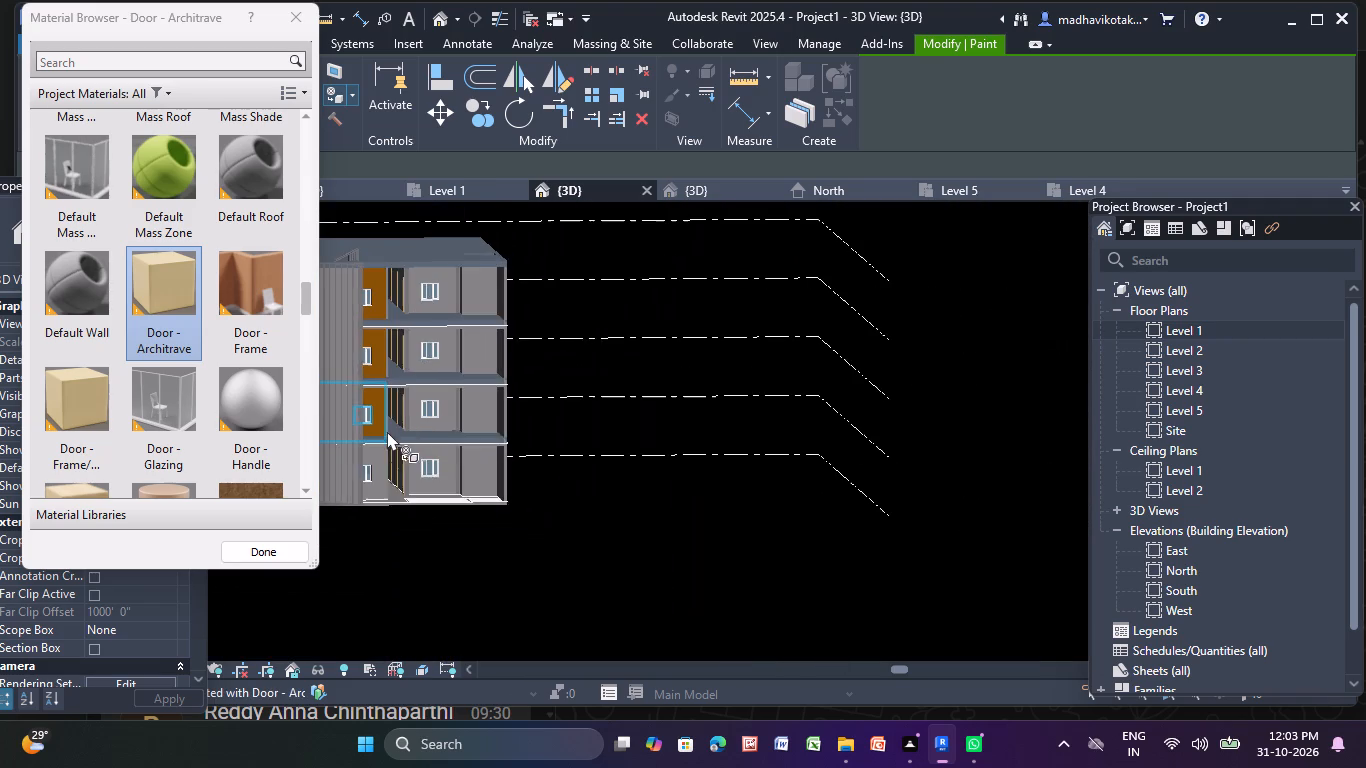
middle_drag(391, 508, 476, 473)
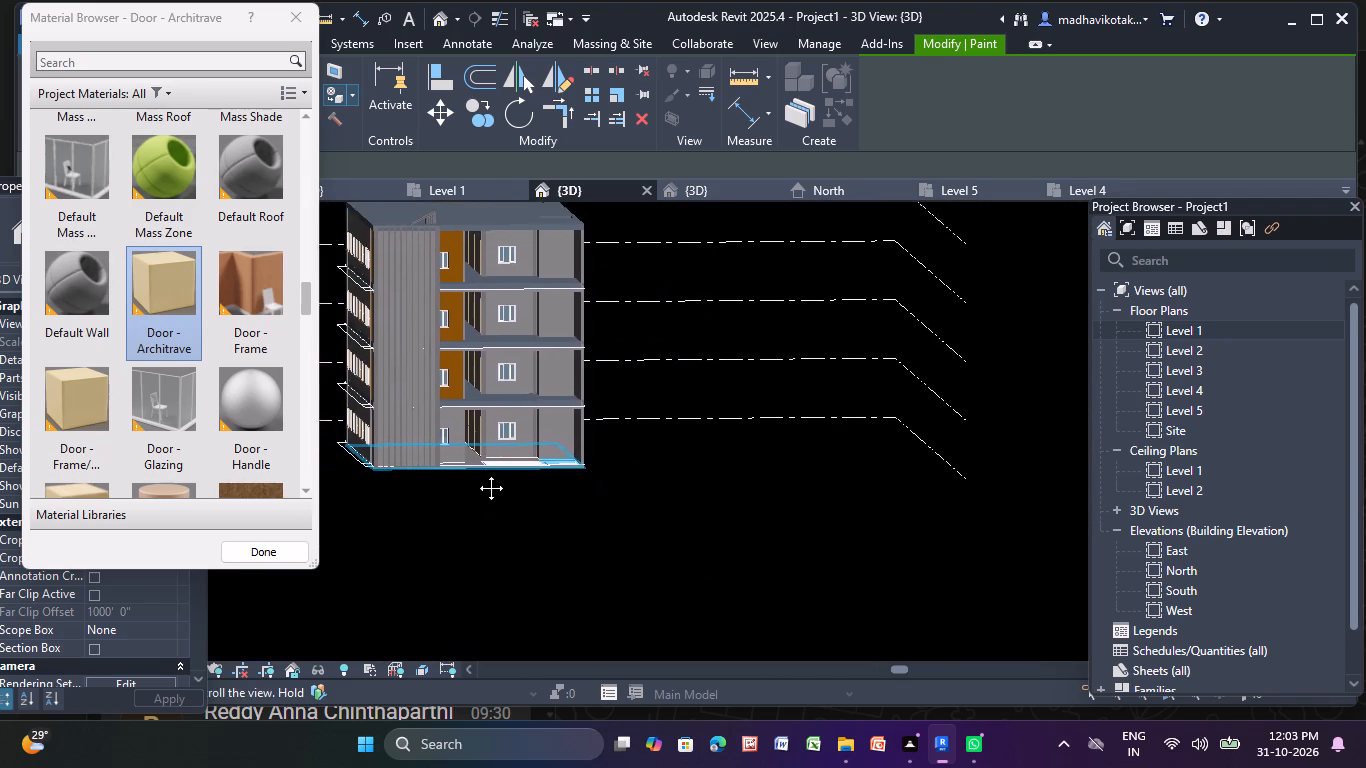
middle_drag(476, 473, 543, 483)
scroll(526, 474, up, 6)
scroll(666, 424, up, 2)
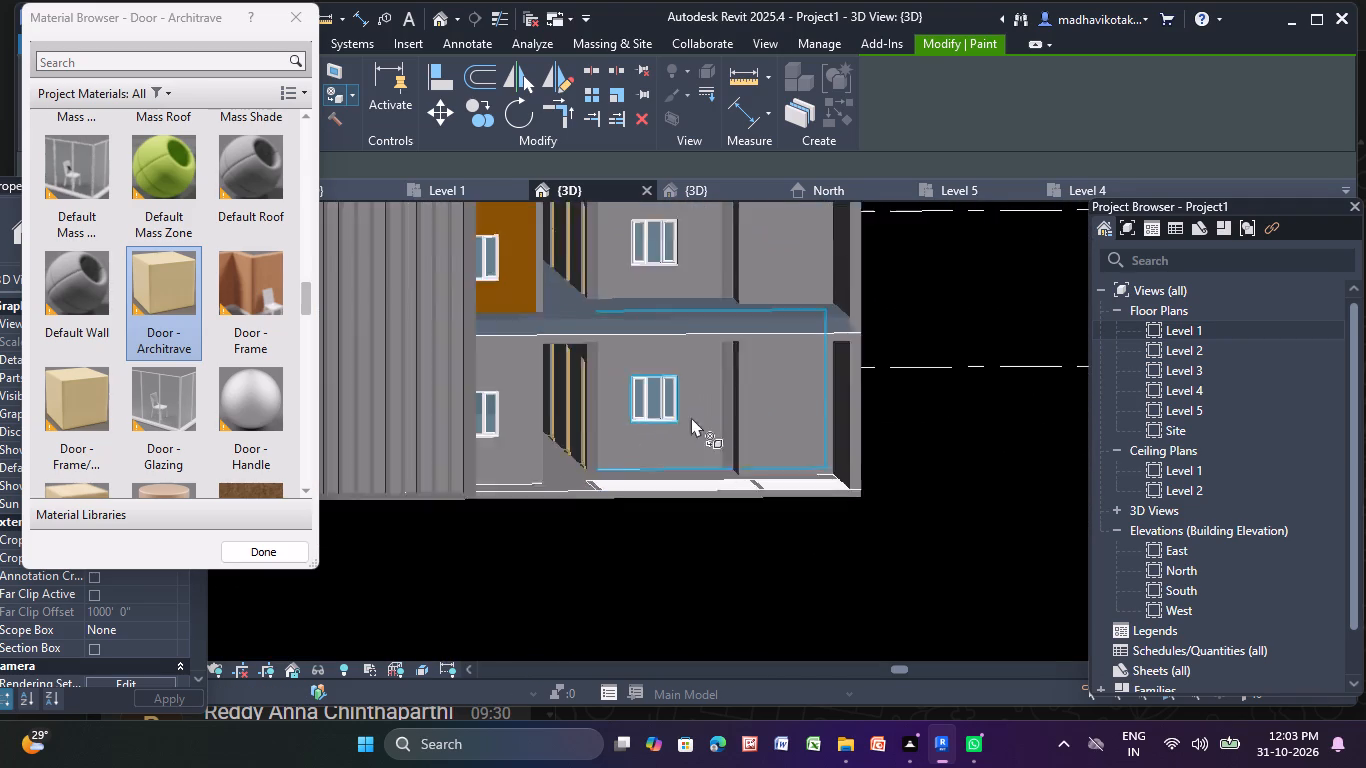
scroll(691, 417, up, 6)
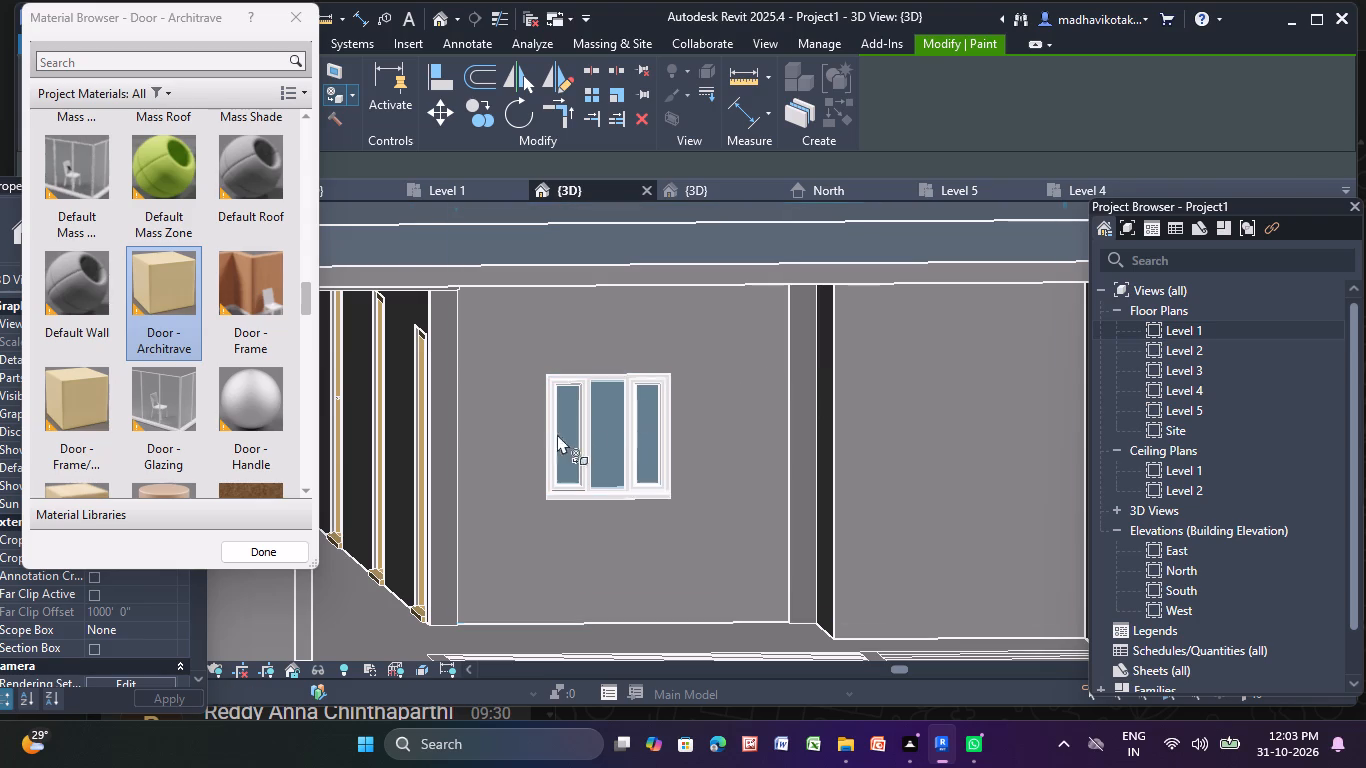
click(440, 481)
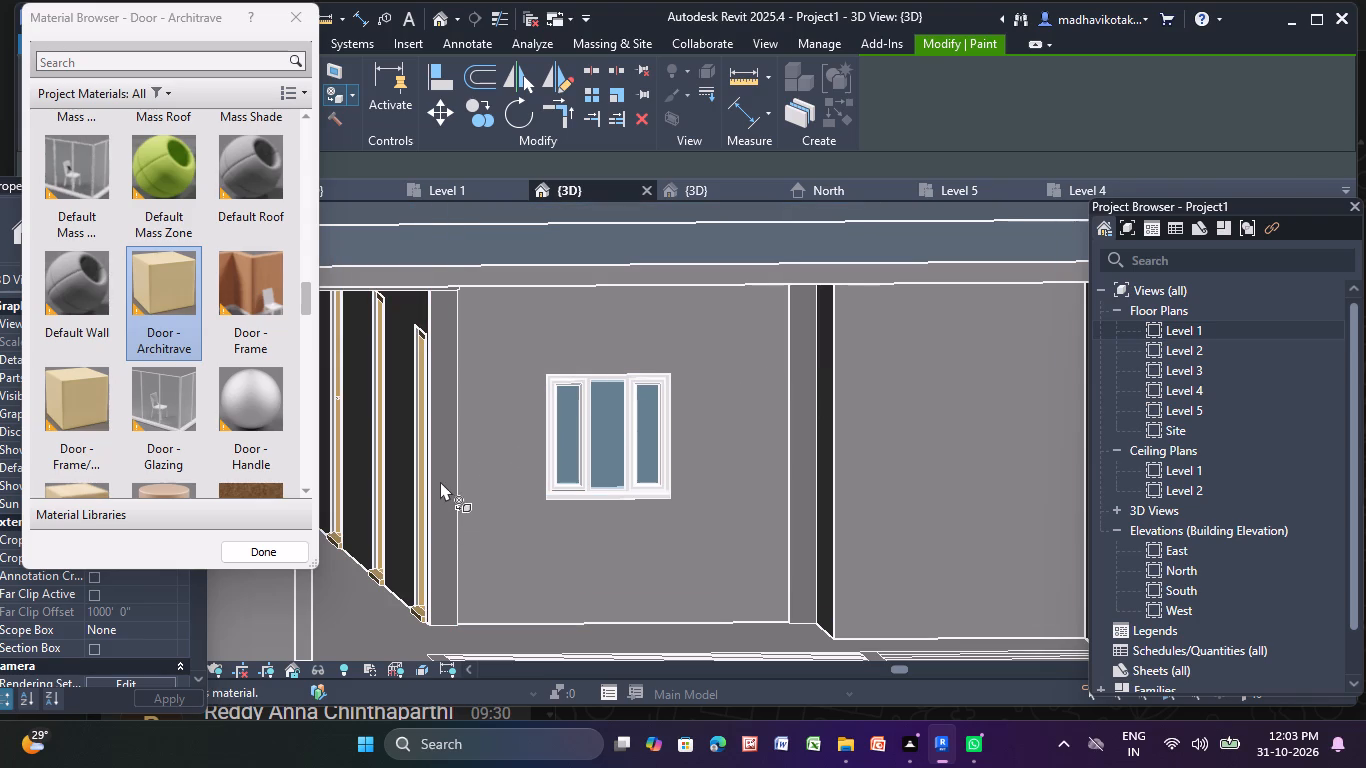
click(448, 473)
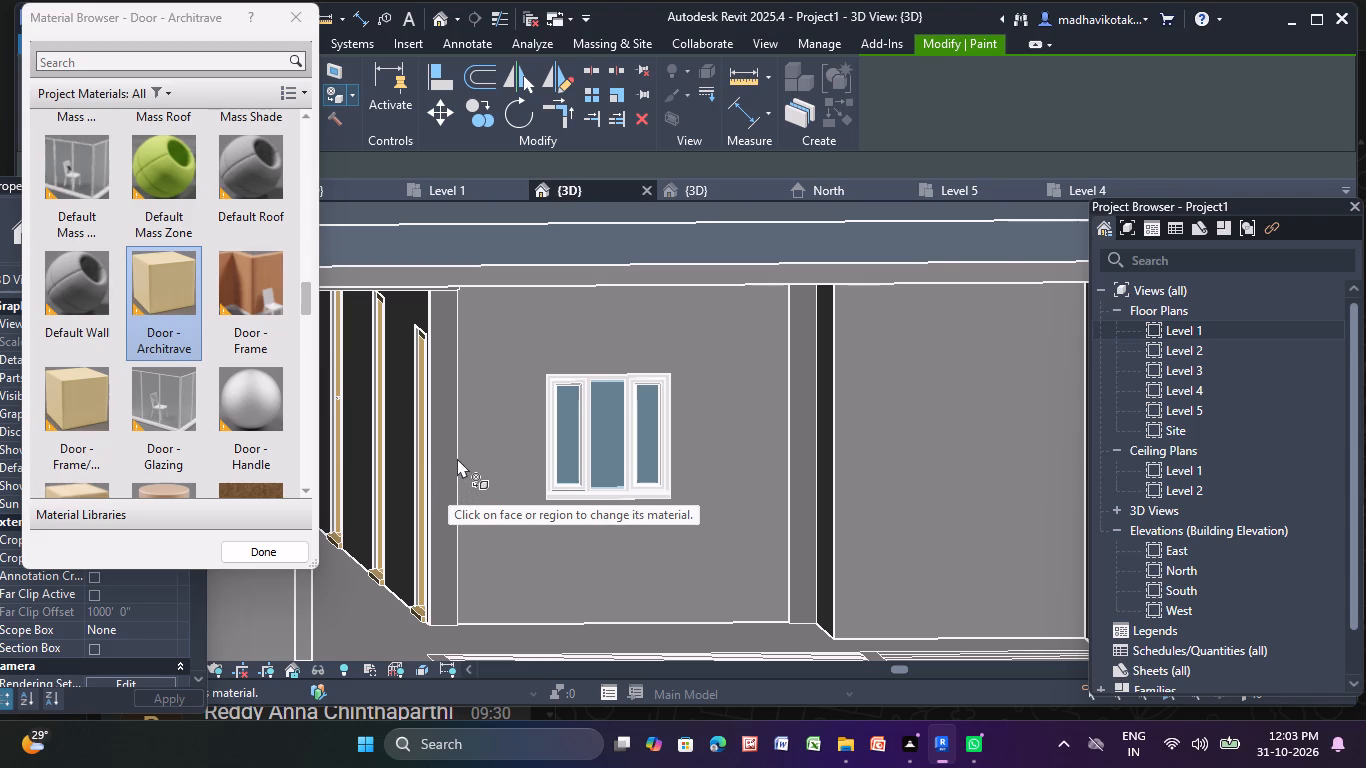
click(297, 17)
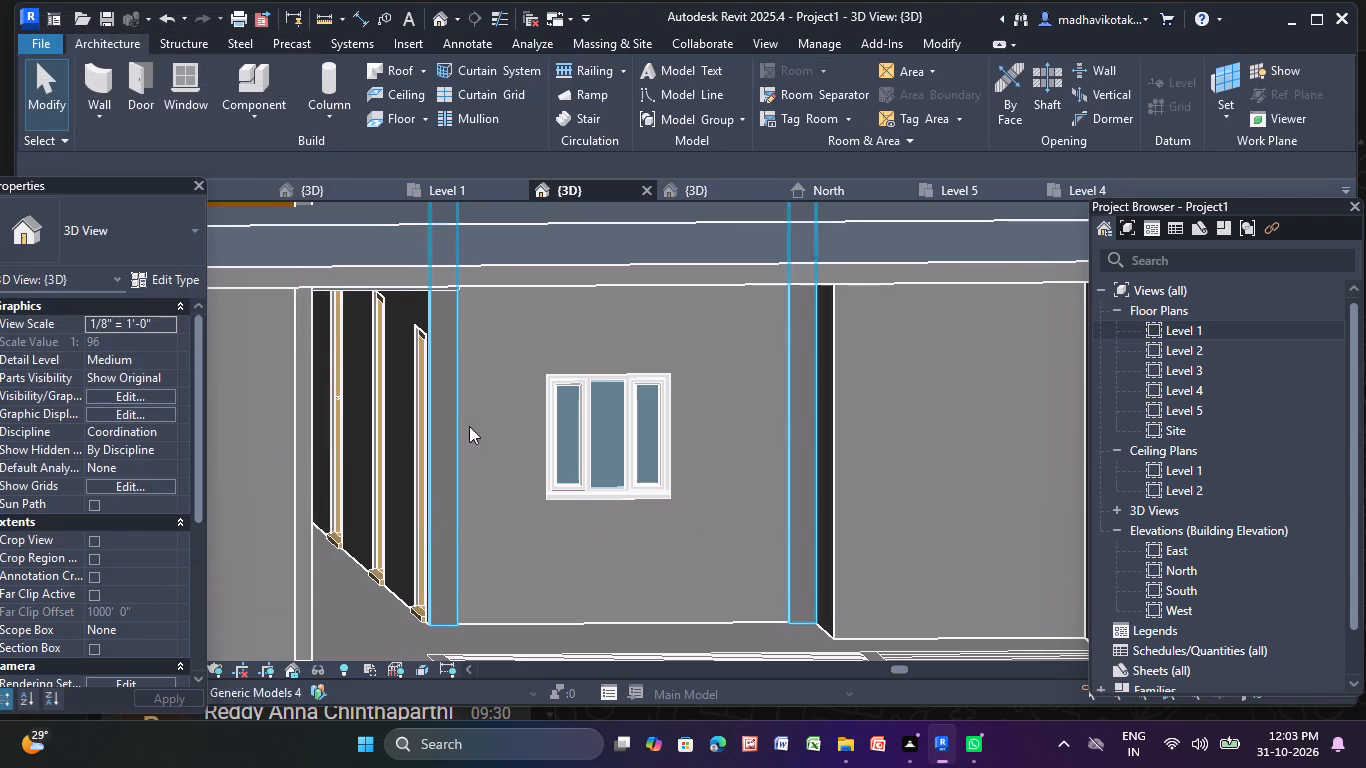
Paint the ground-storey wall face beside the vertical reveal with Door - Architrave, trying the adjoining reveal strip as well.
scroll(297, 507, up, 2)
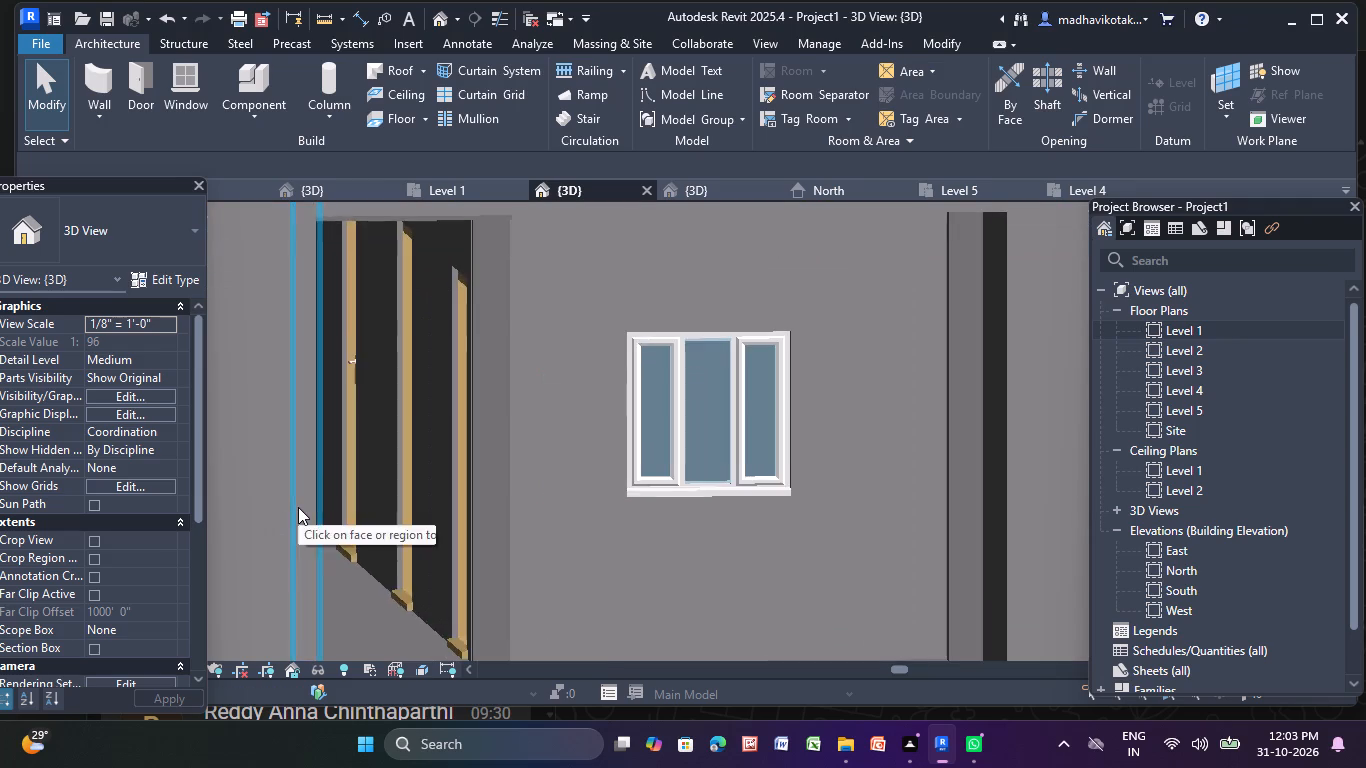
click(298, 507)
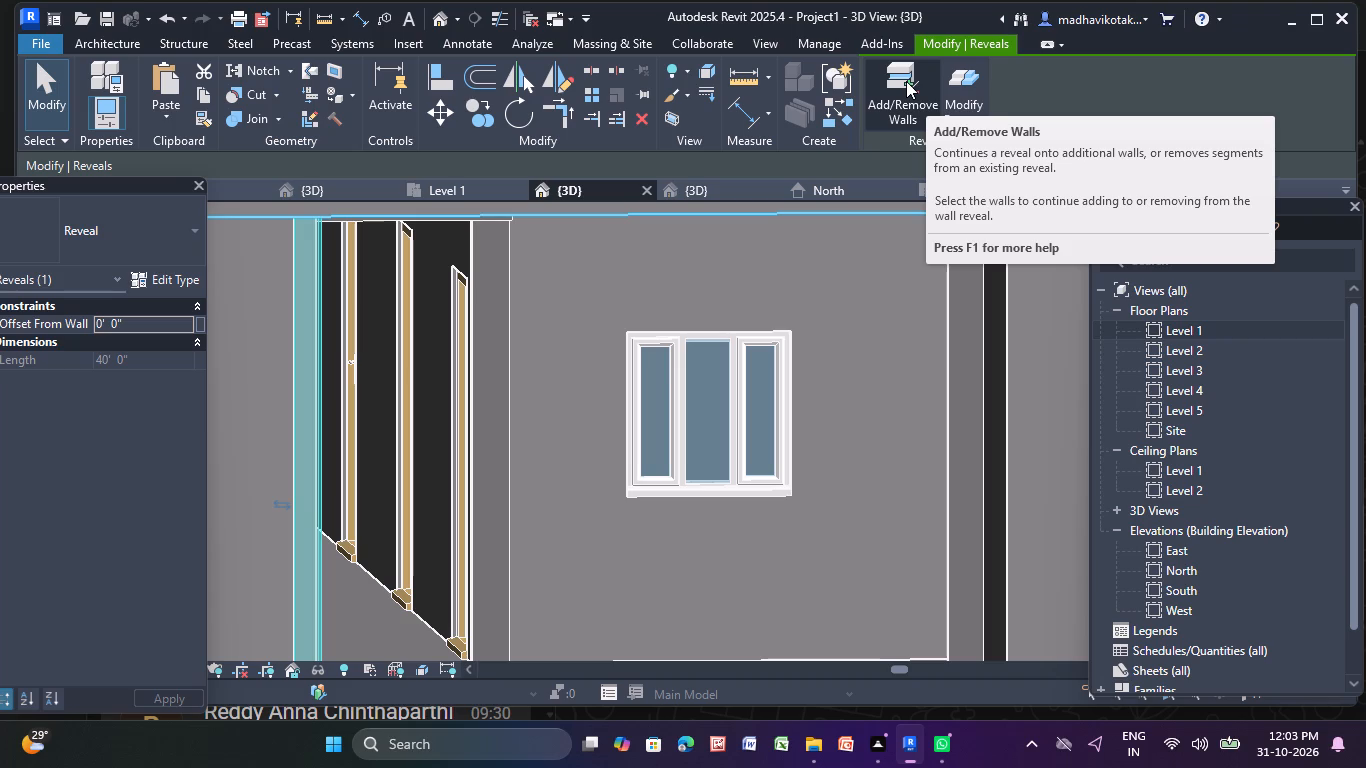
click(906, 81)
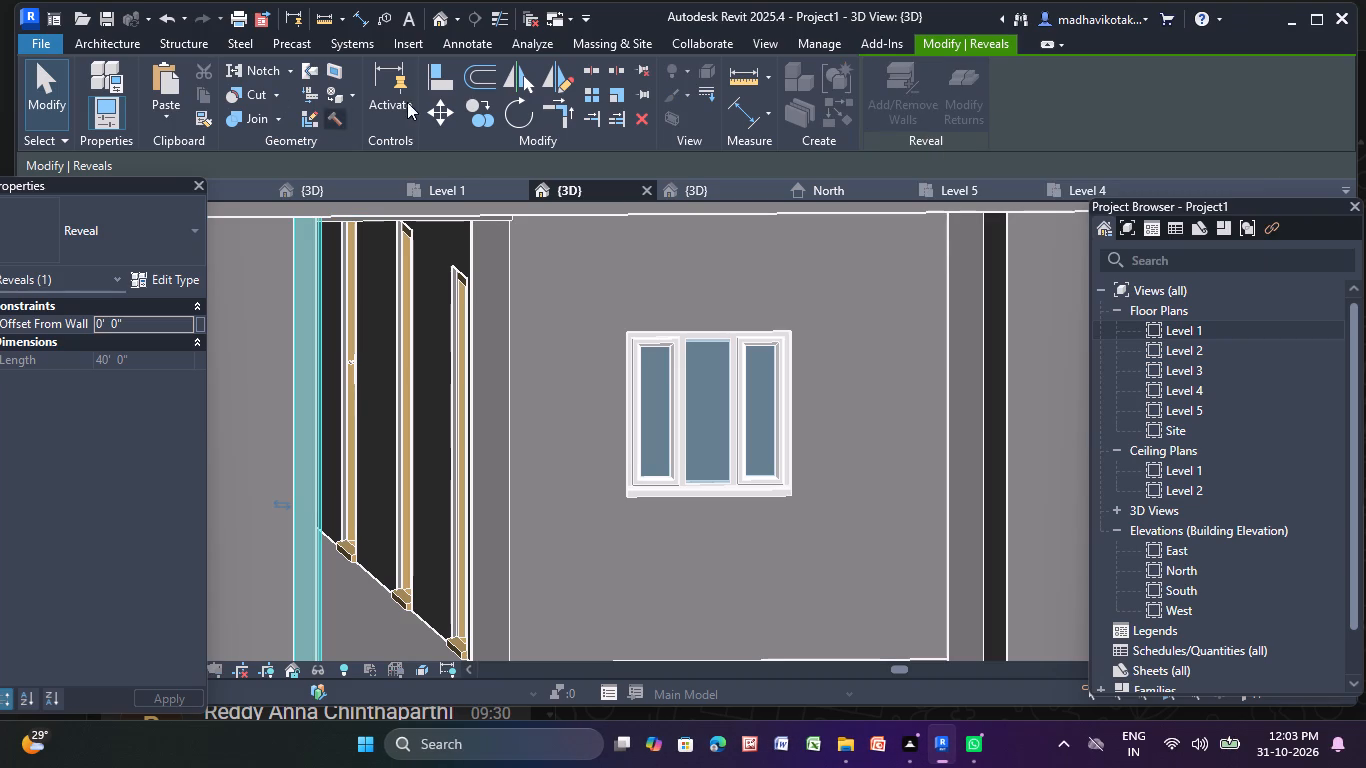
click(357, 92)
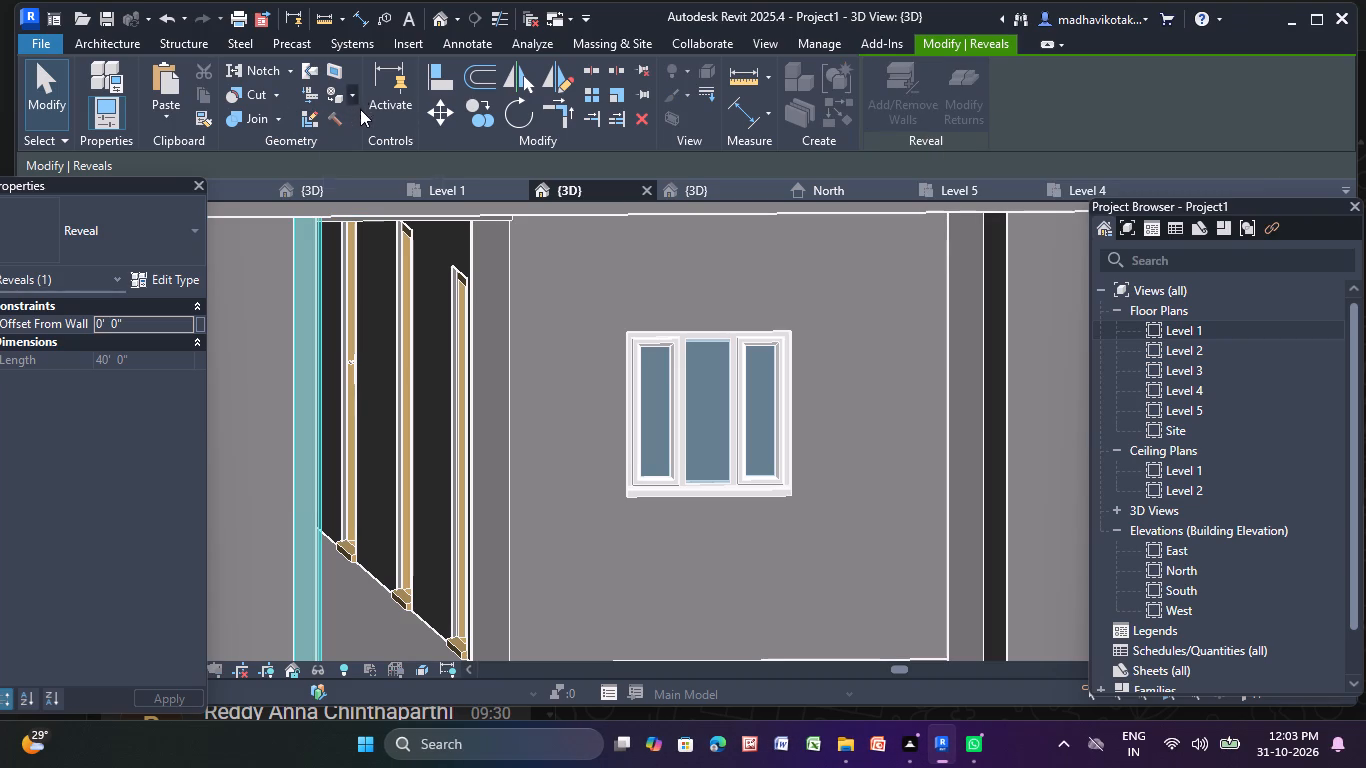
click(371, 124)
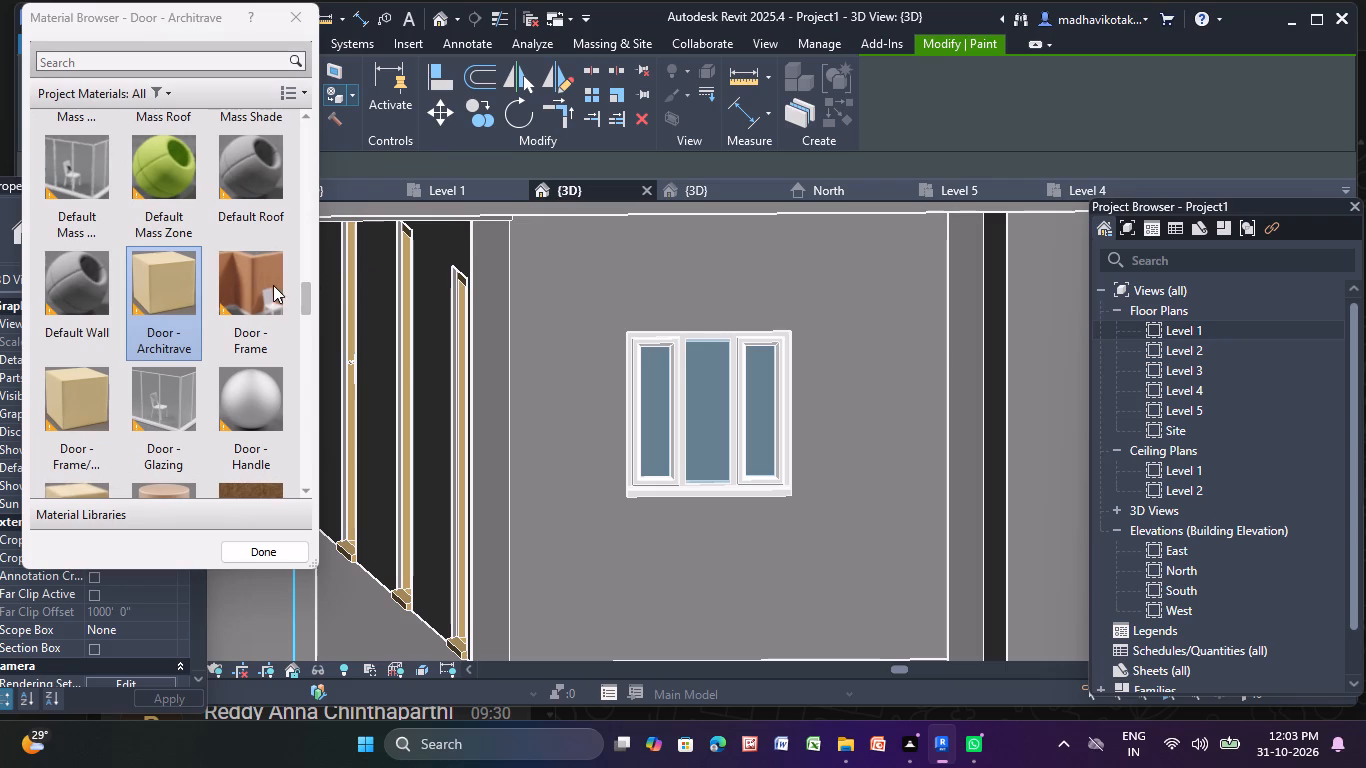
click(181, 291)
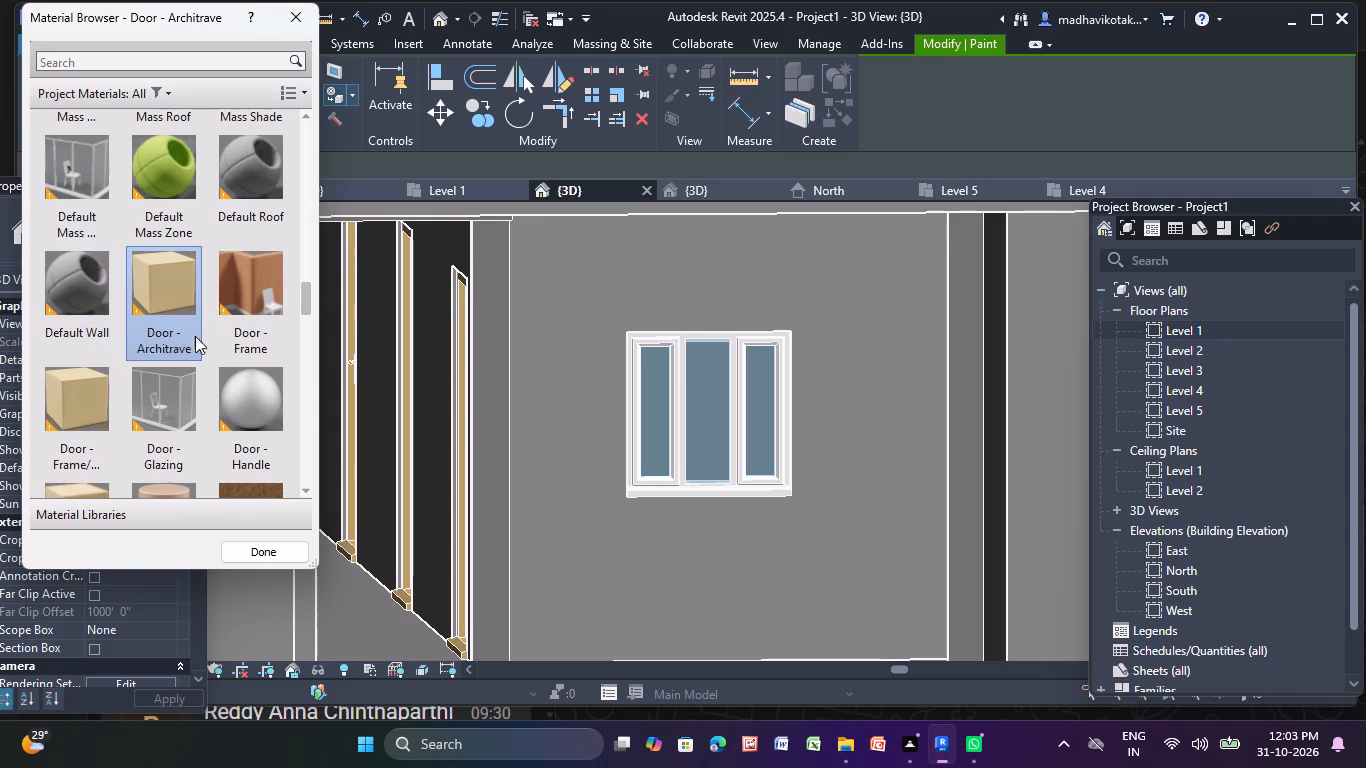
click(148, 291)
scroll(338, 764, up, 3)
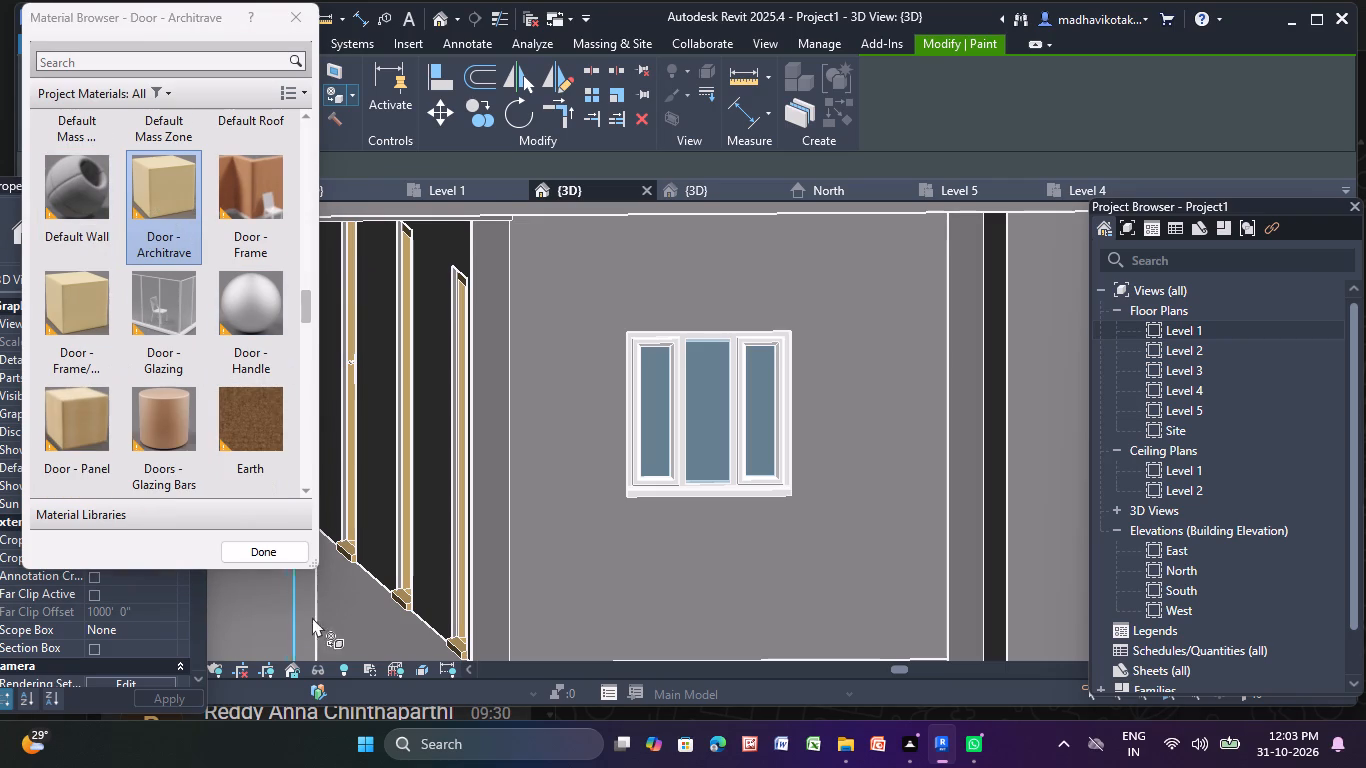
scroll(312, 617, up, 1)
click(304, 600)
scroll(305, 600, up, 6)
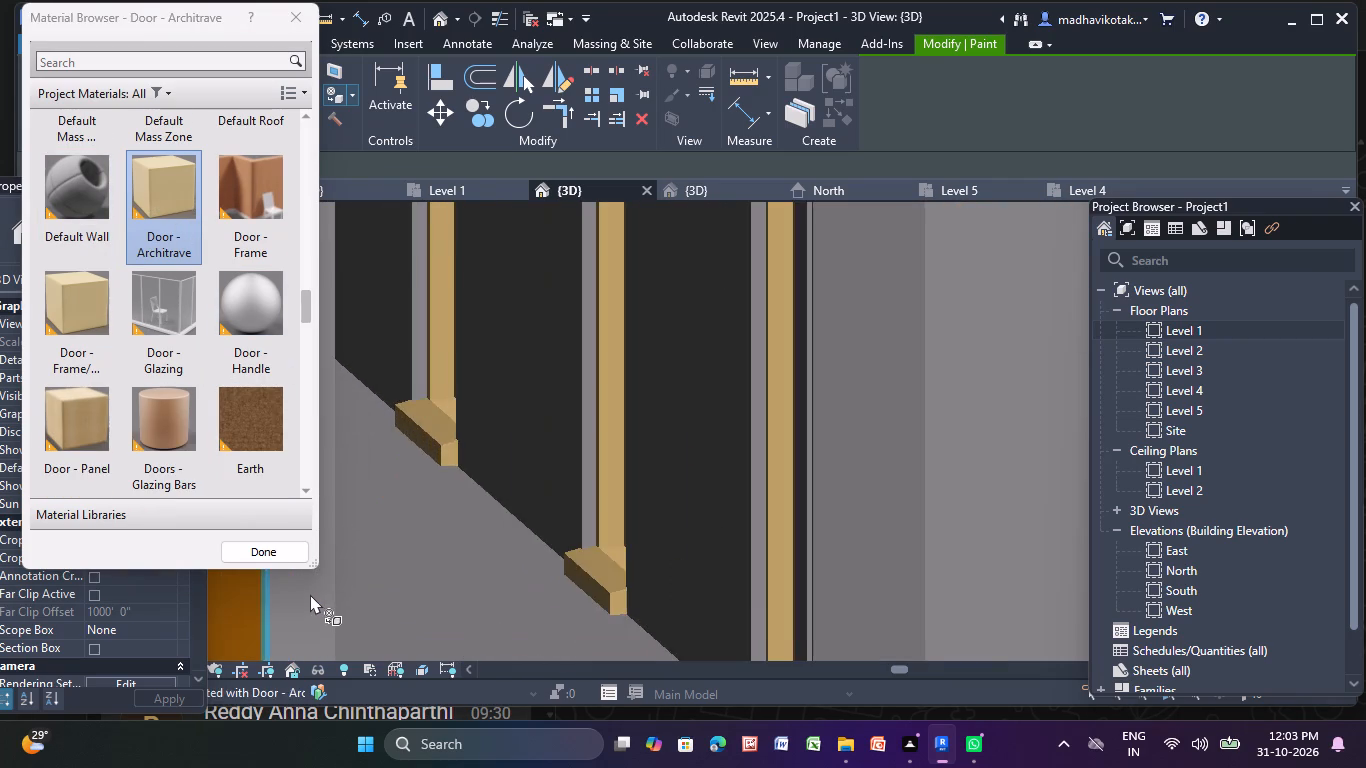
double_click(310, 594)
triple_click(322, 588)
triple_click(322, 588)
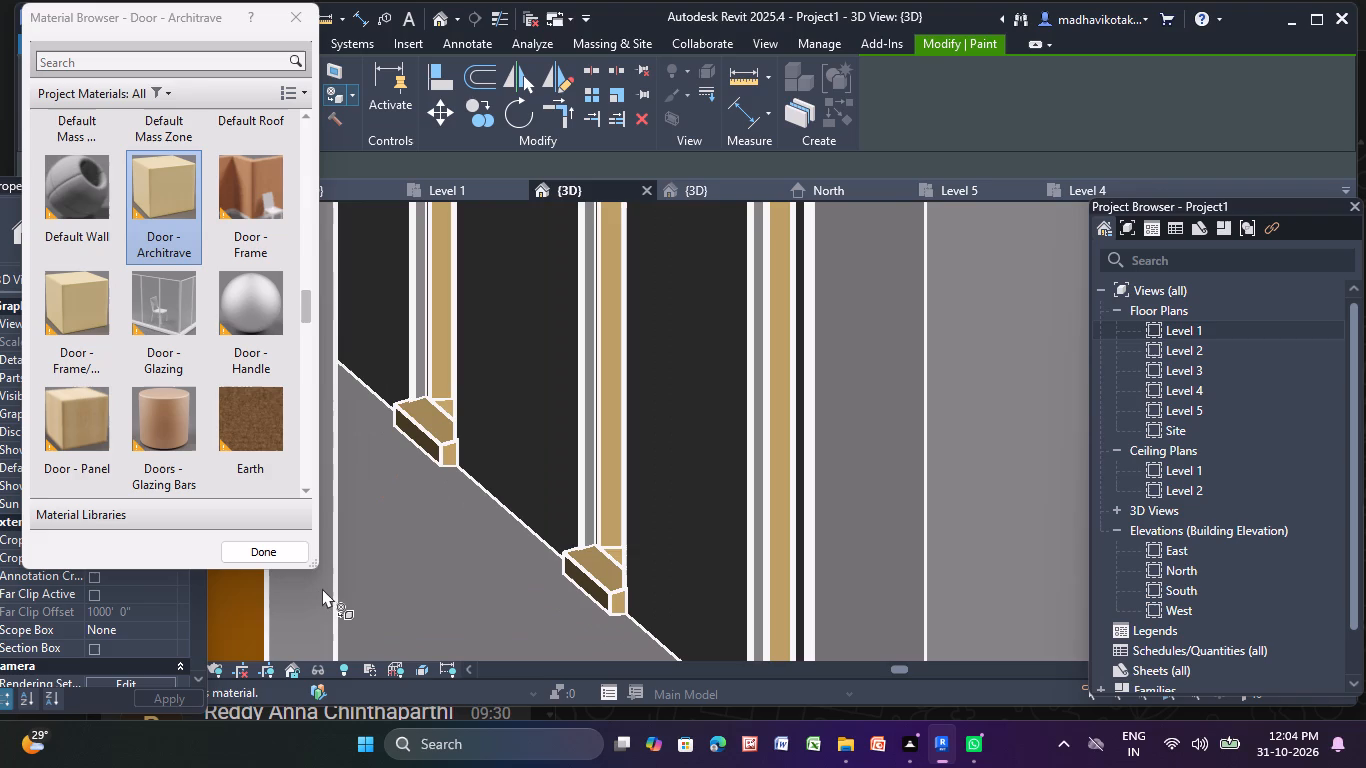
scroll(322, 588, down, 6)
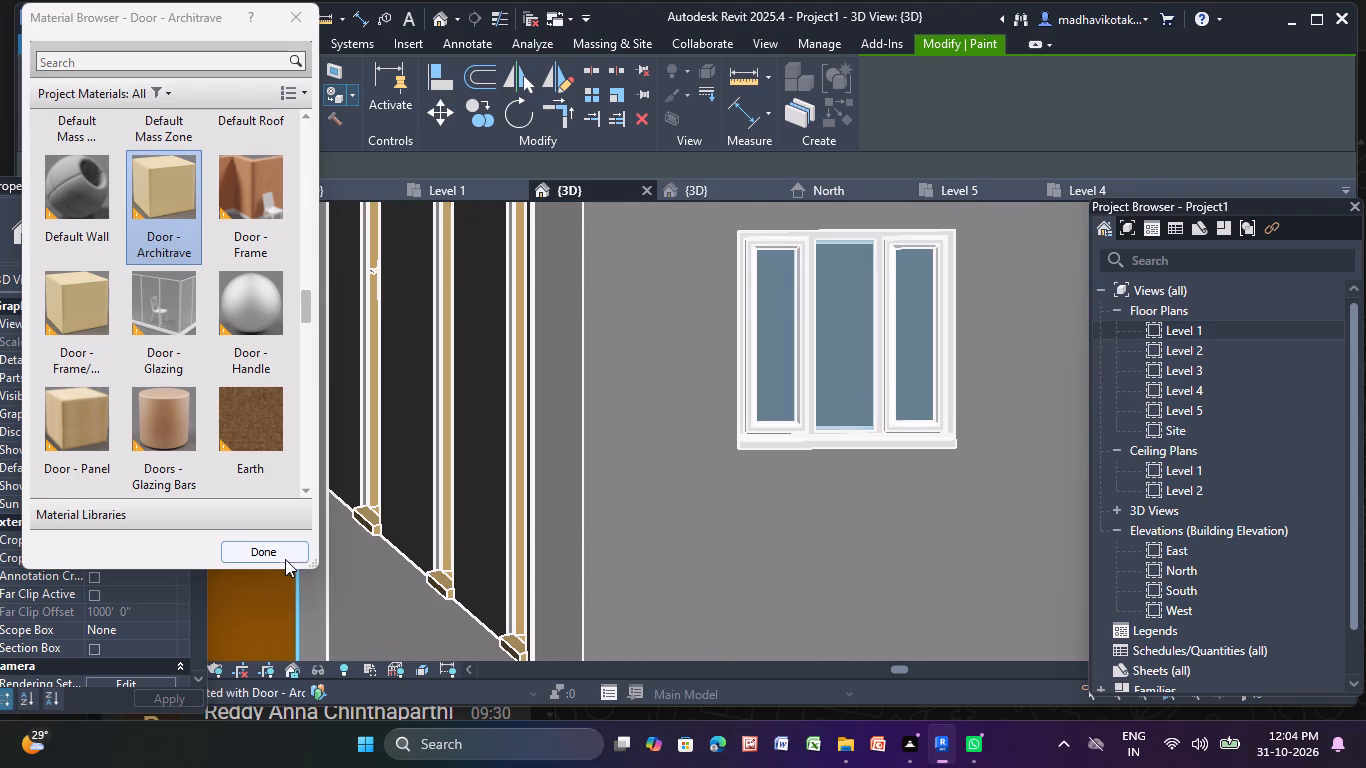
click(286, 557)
Repaint the ground-storey wall face beside the vertical reveal with Door - Frame, trying the reveal strip as well.
click(309, 557)
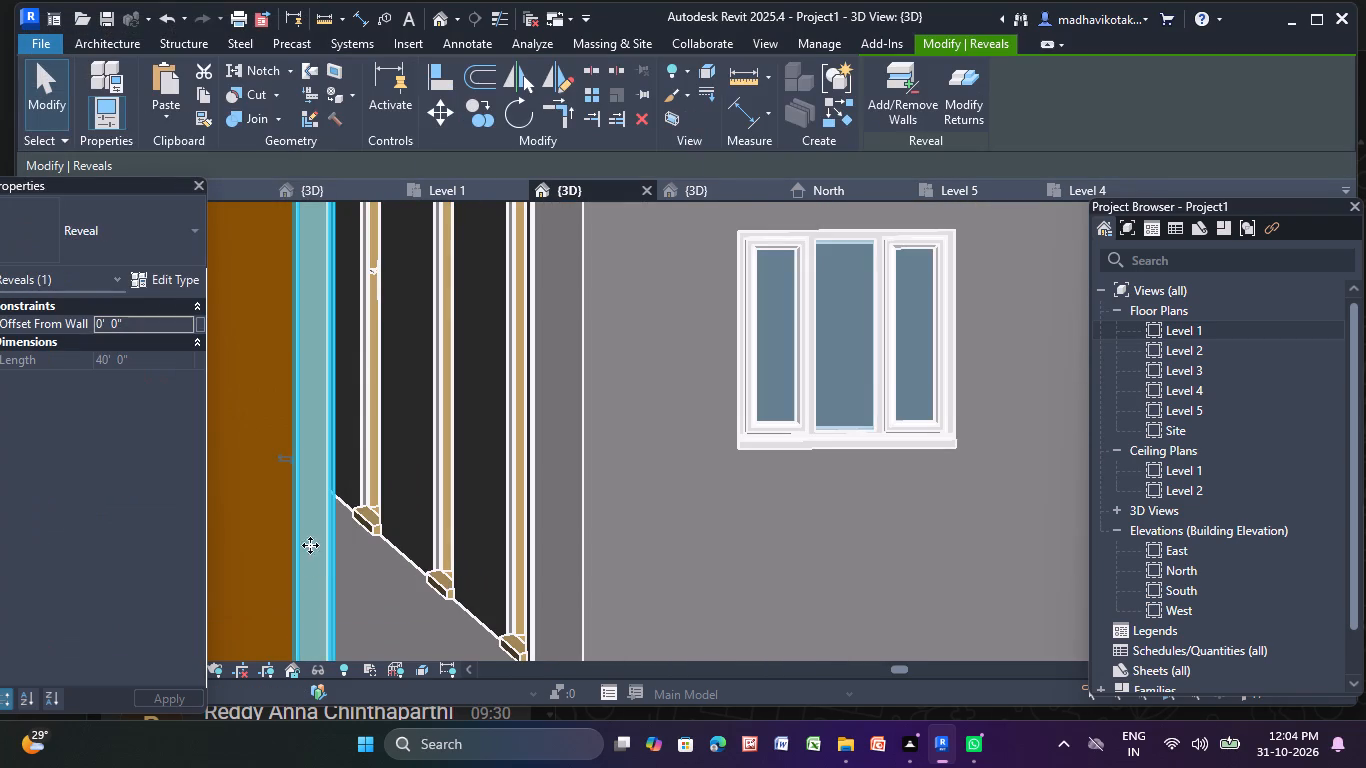
click(355, 101)
click(382, 128)
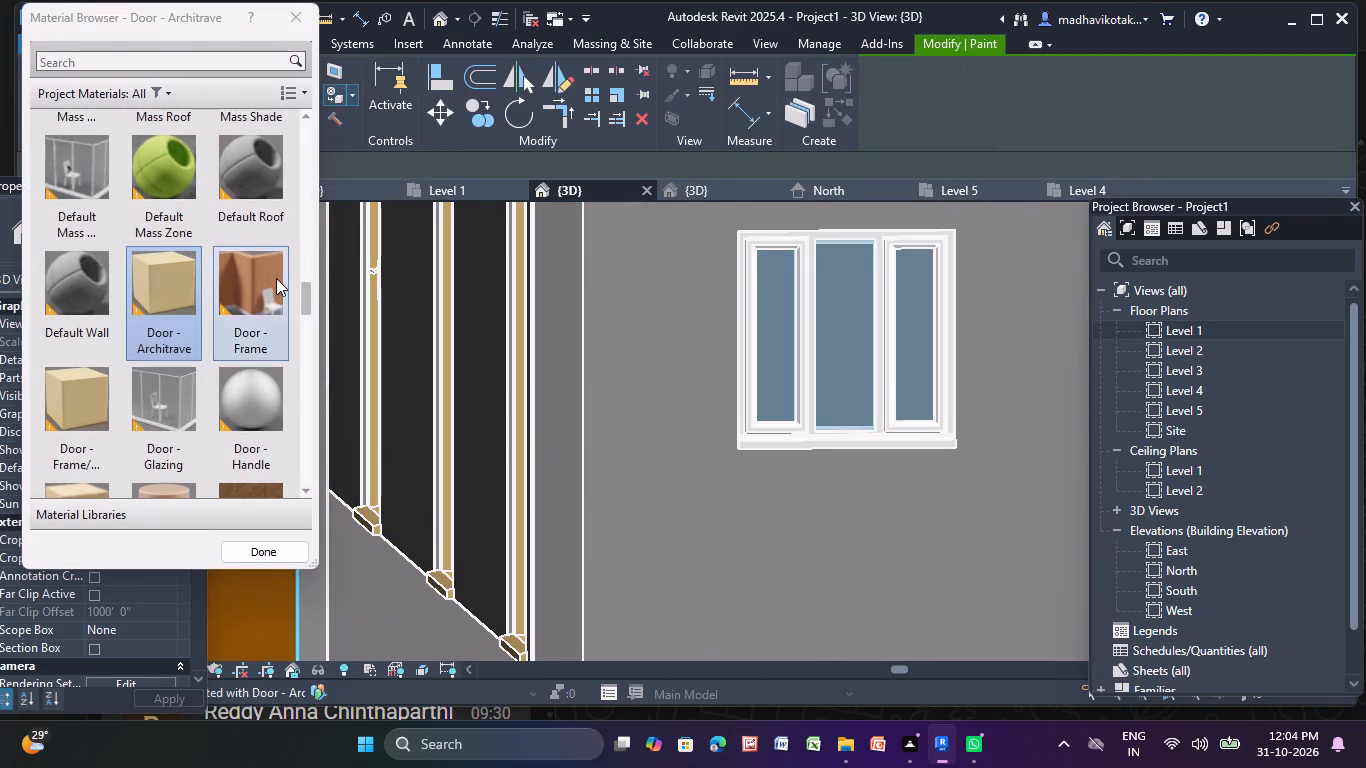
click(249, 287)
scroll(315, 723, down, 4)
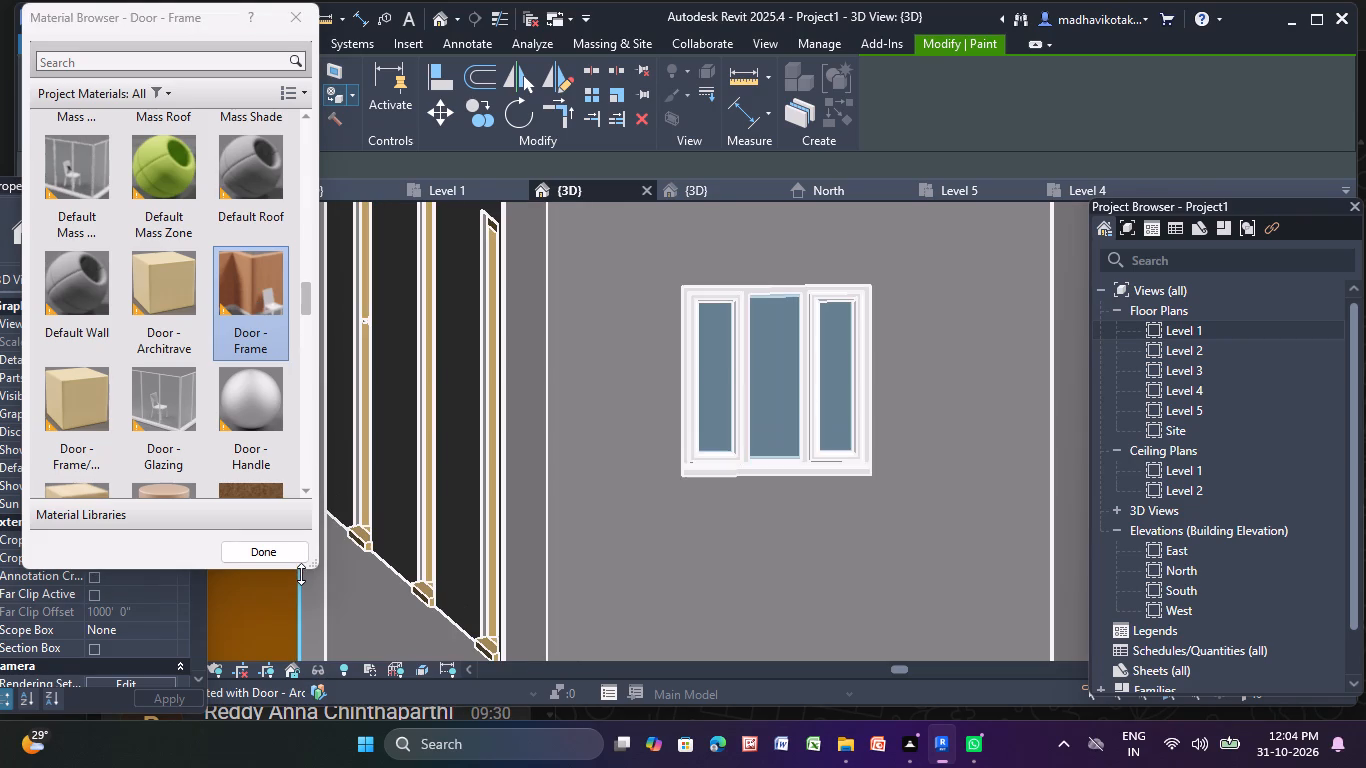
scroll(301, 574, down, 1)
click(310, 590)
scroll(313, 591, up, 4)
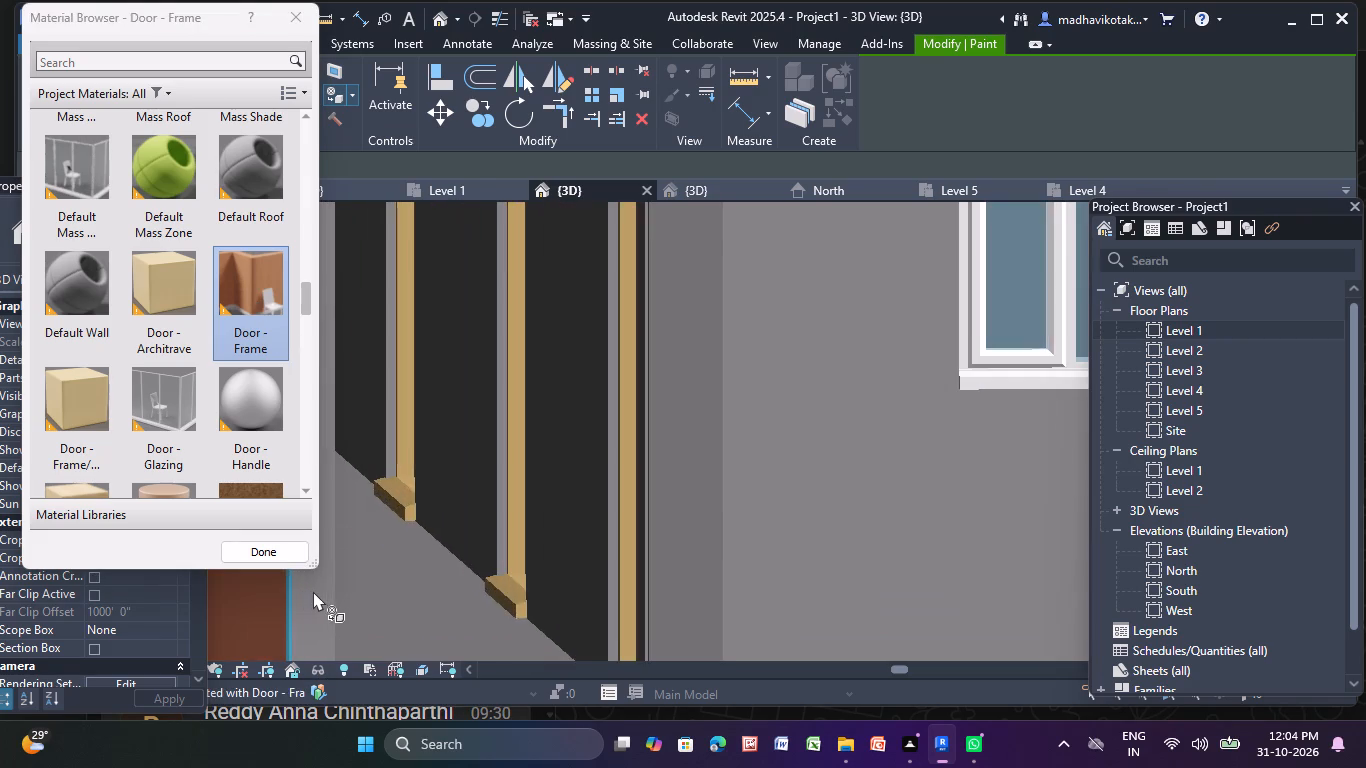
click(313, 591)
triple_click(313, 591)
triple_click(313, 591)
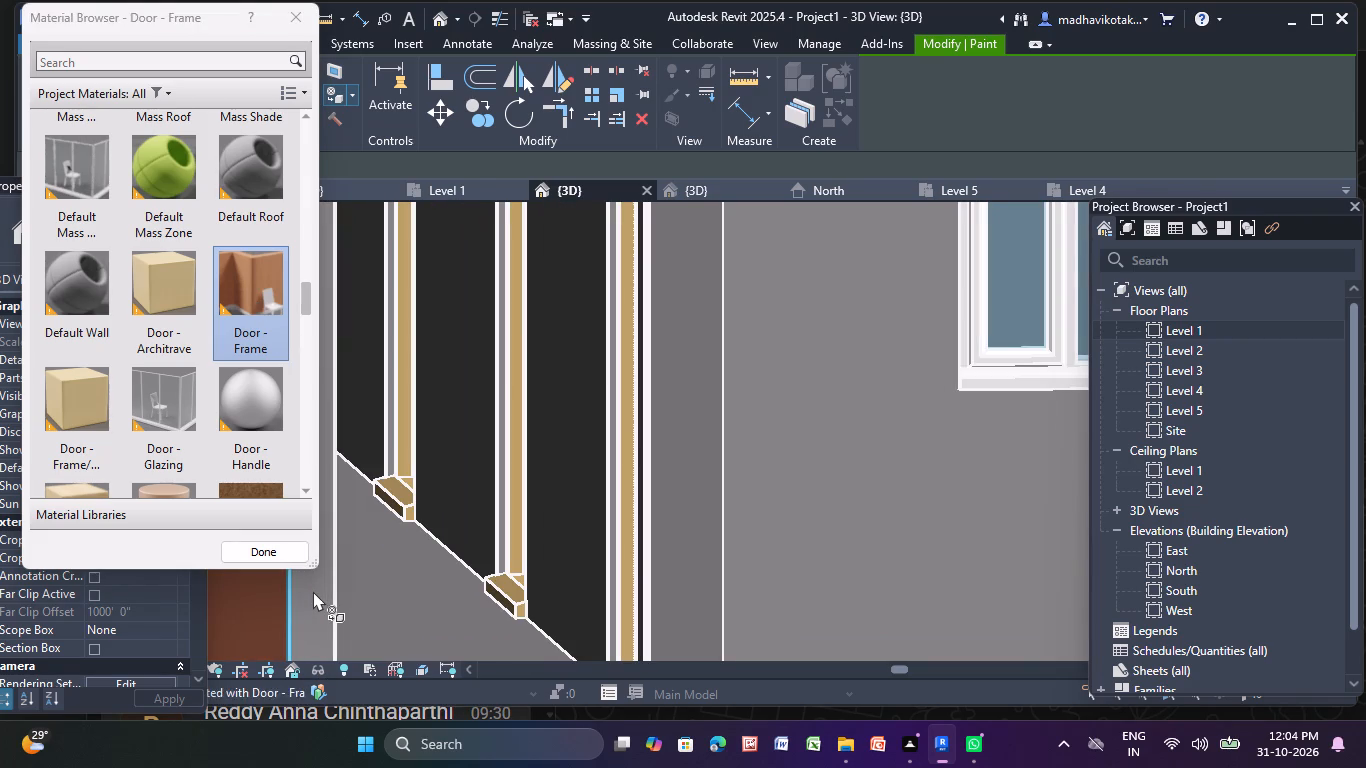
click(289, 21)
Repaint the wall face one storey above ground with Door - Frame, trying the adjoining vertical reveal strip as well.
scroll(315, 322, down, 2)
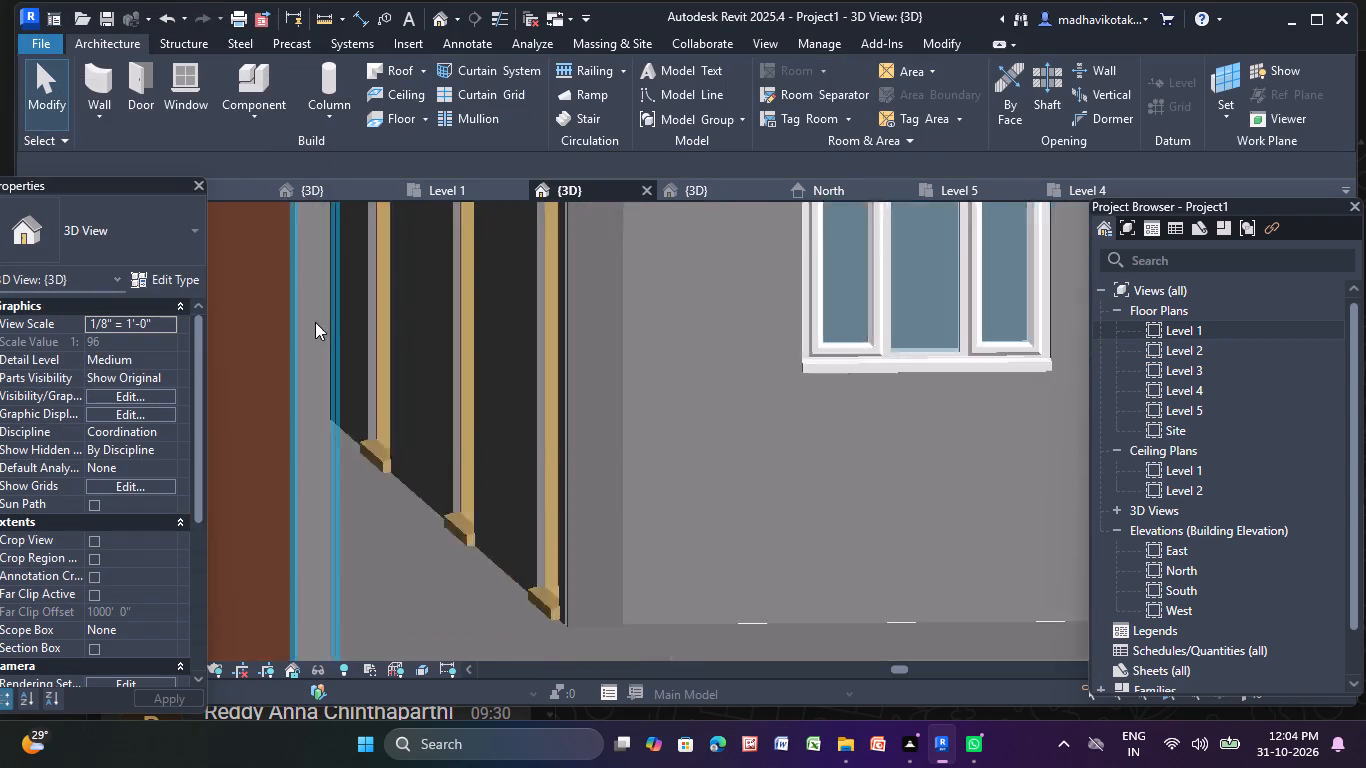
scroll(315, 322, down, 15)
middle_drag(387, 503, 603, 608)
scroll(577, 545, up, 5)
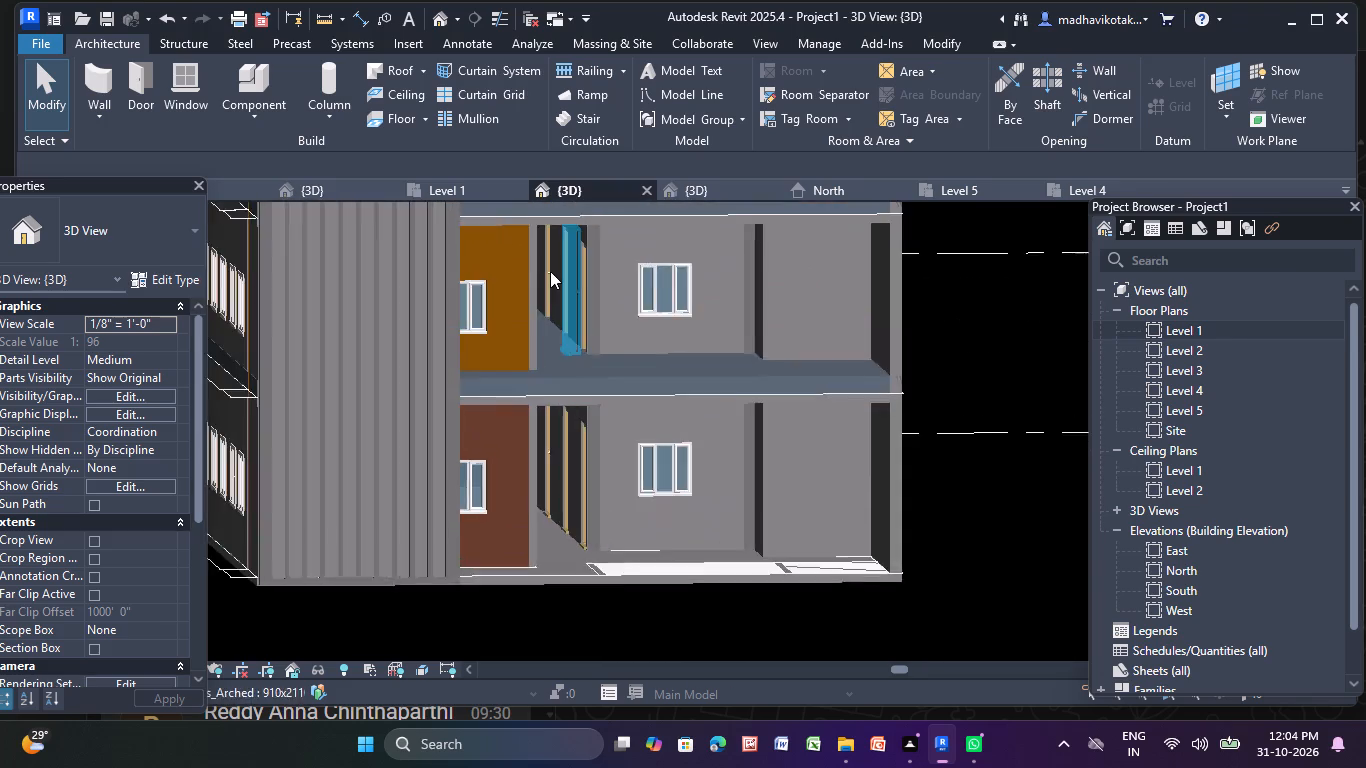
scroll(550, 271, up, 4)
middle_drag(570, 259, 679, 250)
scroll(565, 359, up, 5)
scroll(704, 368, up, 5)
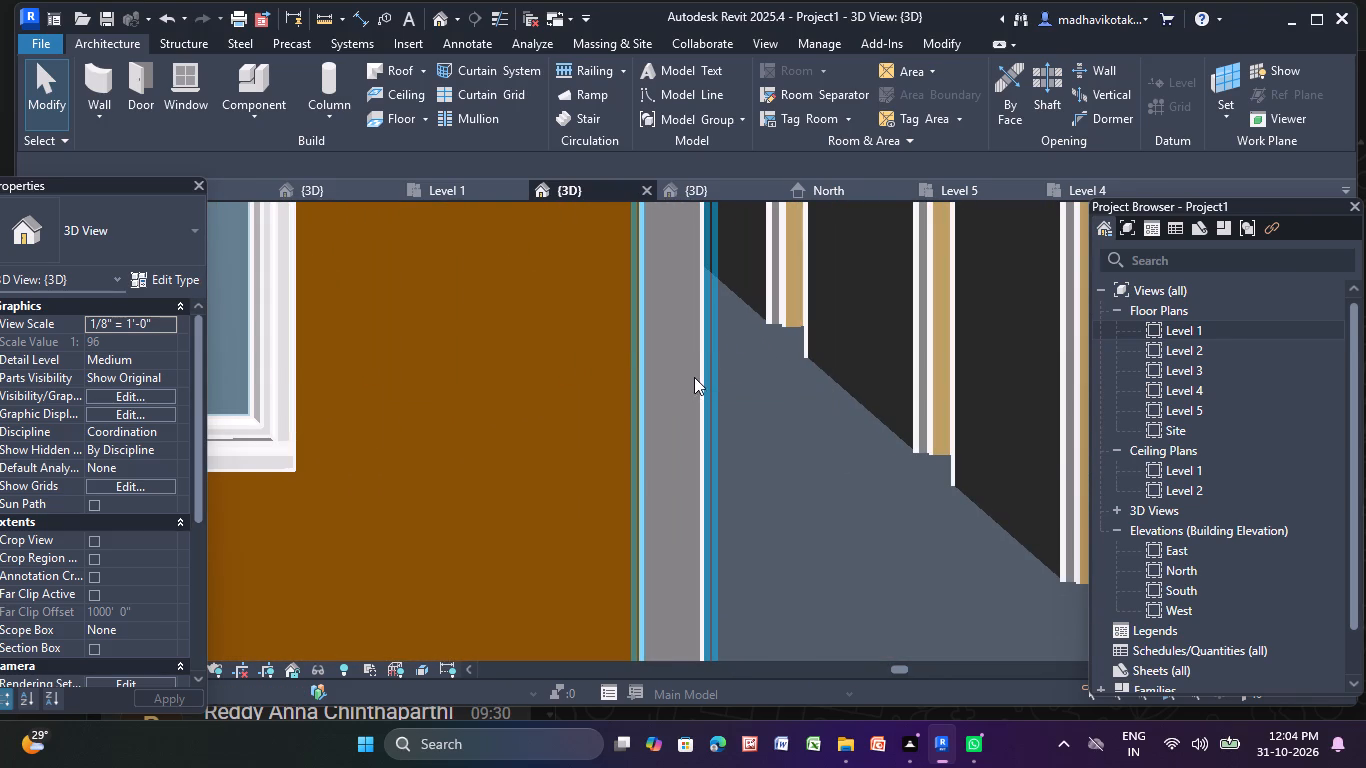
click(687, 379)
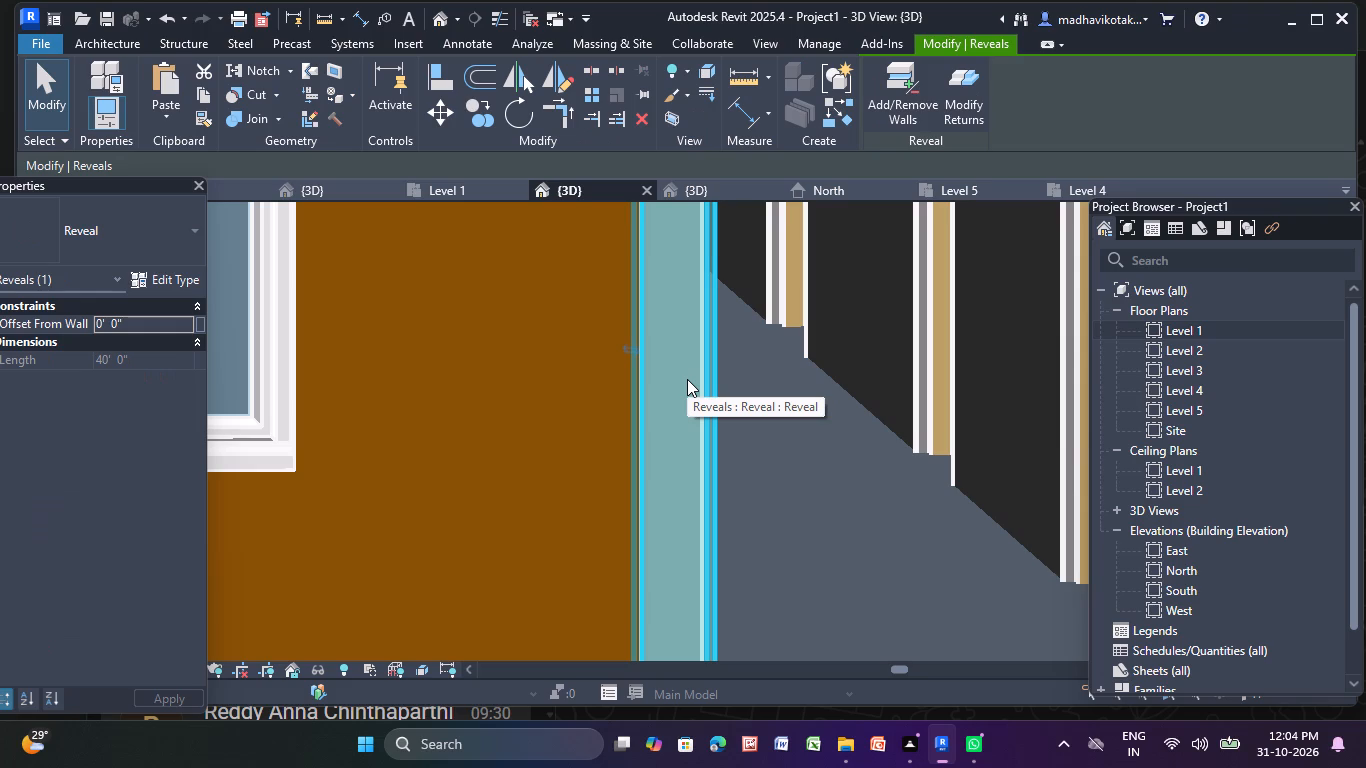
key(Escape)
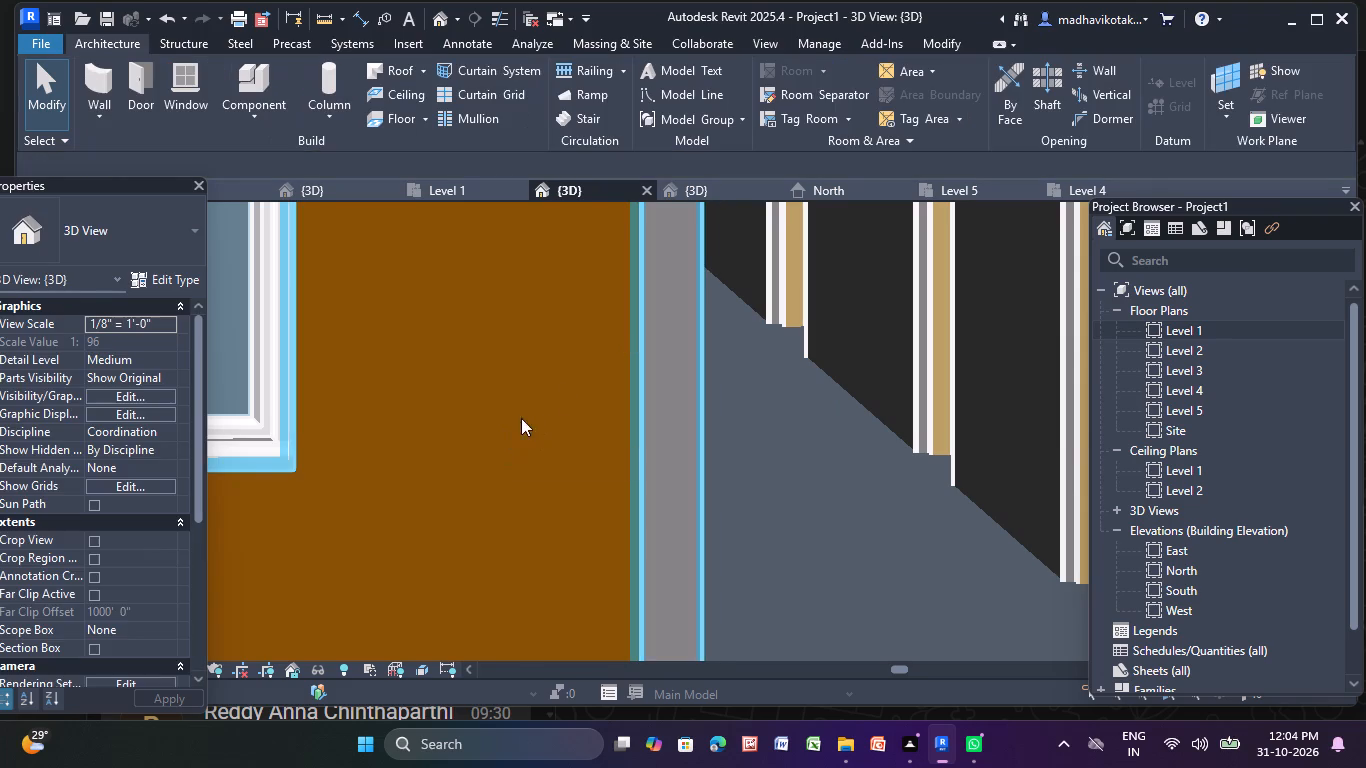
key(Escape)
scroll(619, 423, up, 3)
click(690, 407)
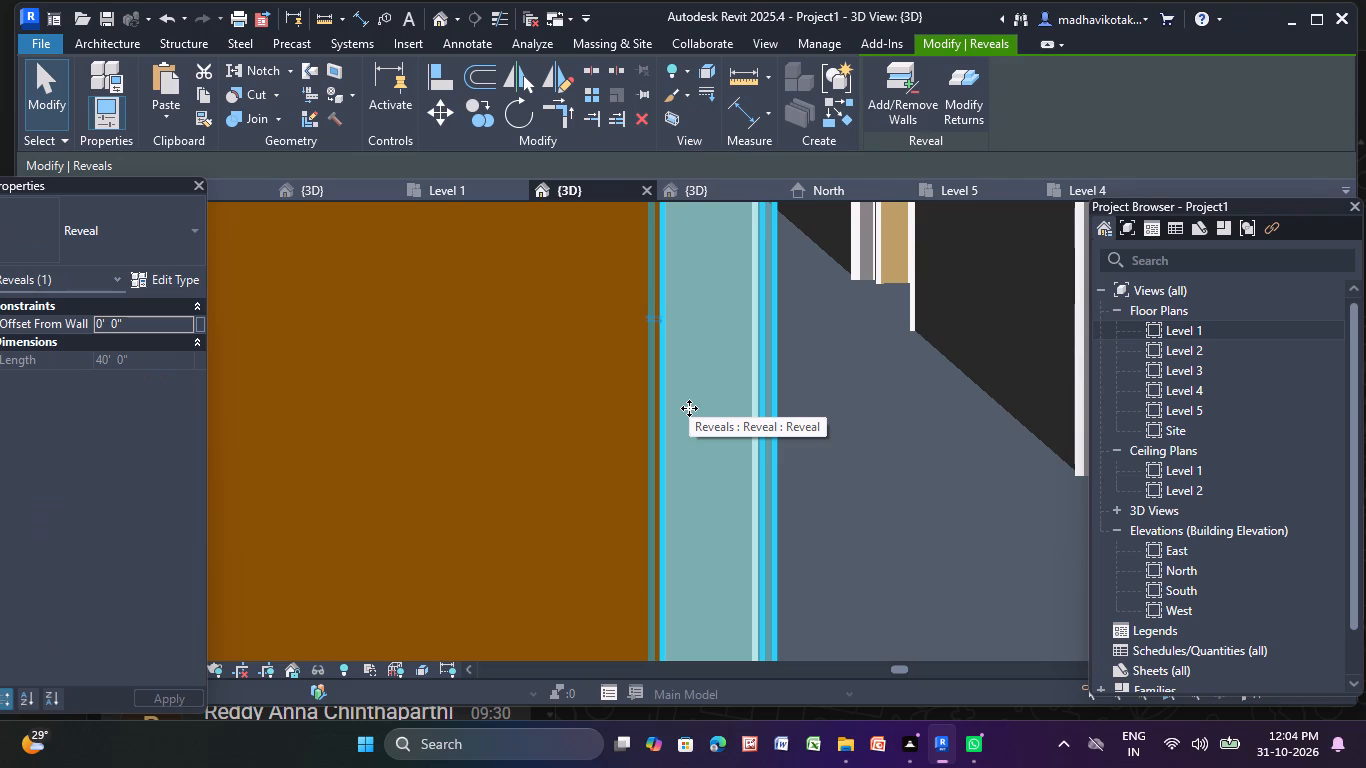
click(350, 95)
click(352, 114)
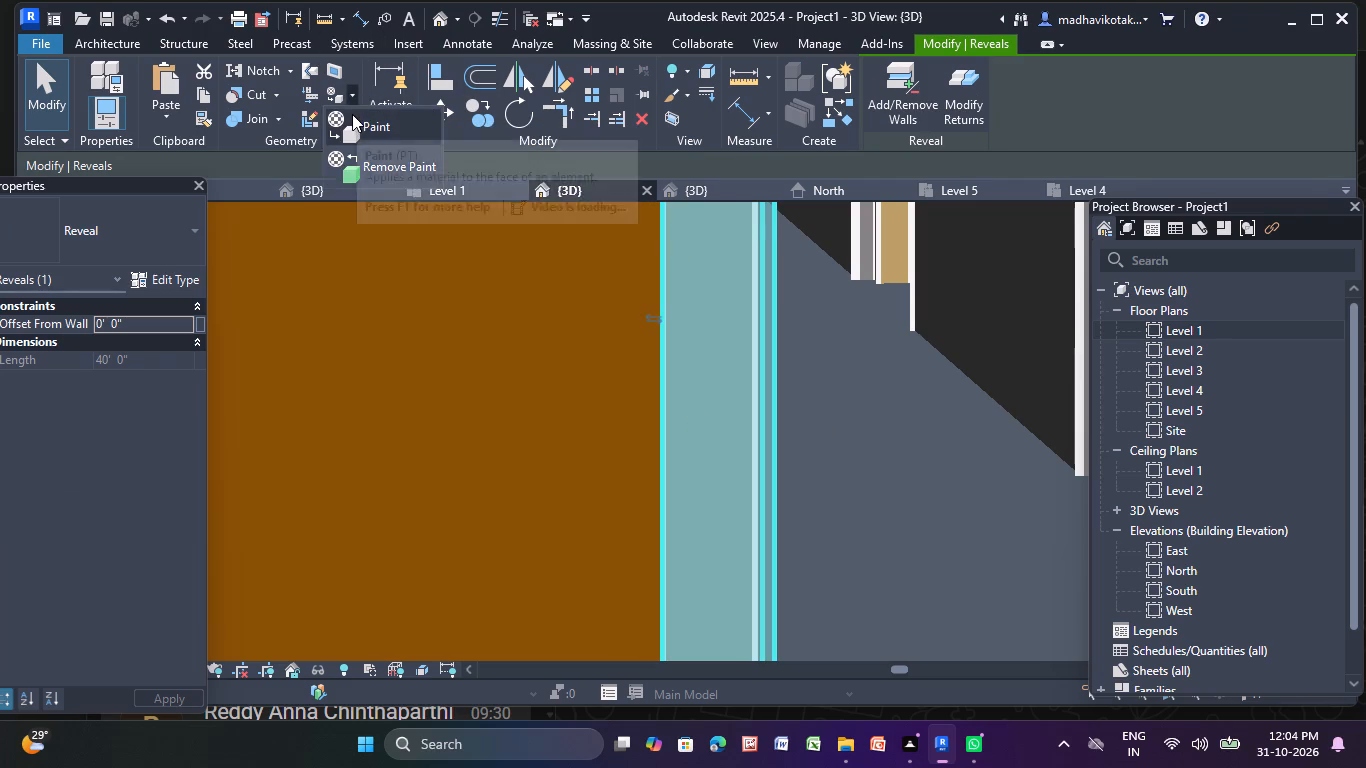
click(281, 260)
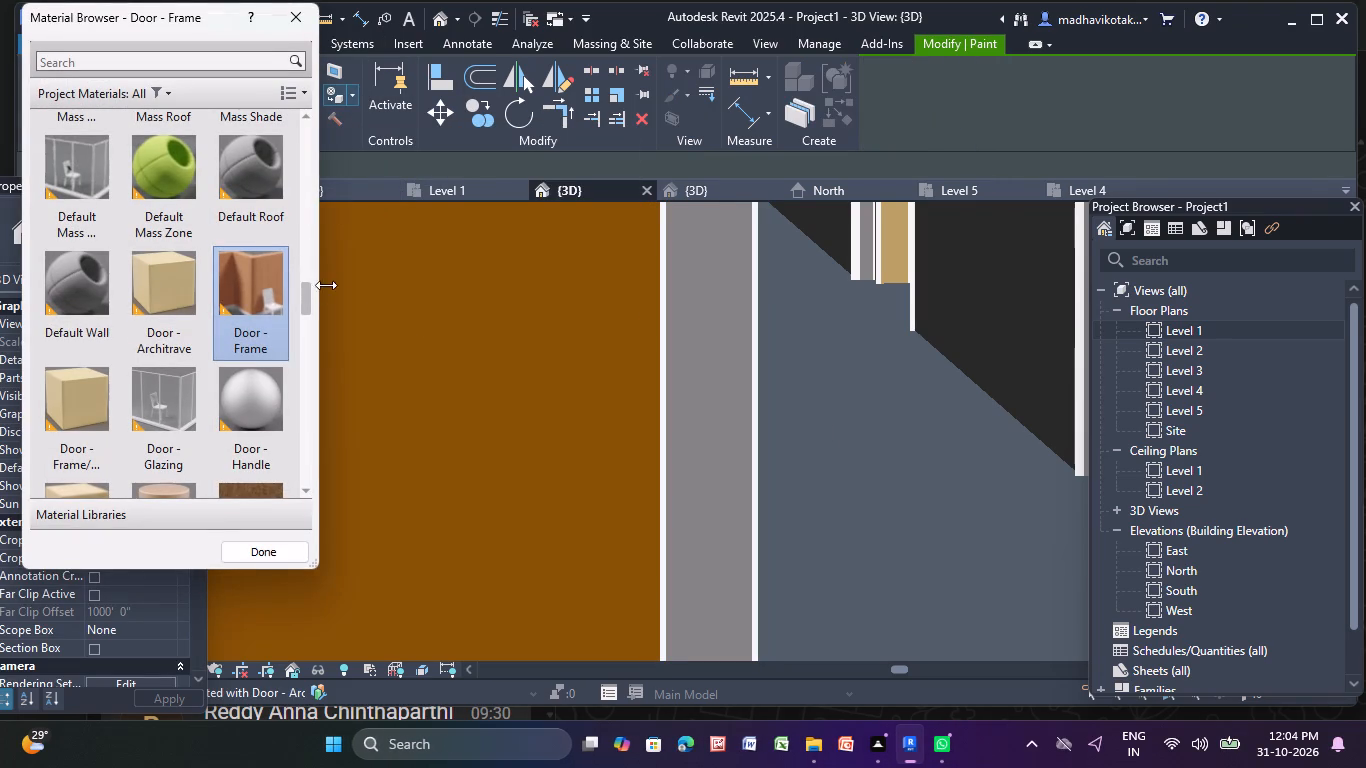
click(716, 388)
triple_click(716, 388)
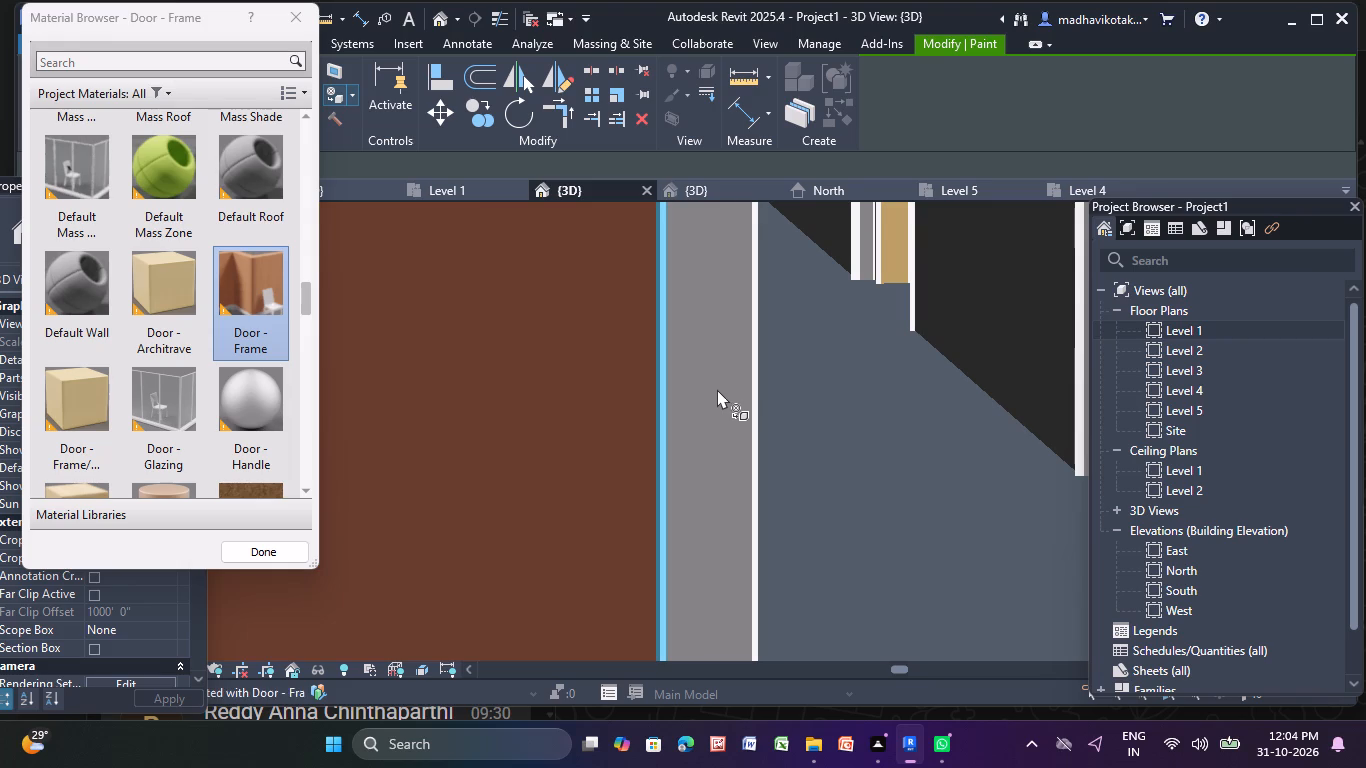
triple_click(717, 390)
scroll(717, 391, up, 4)
triple_click(715, 384)
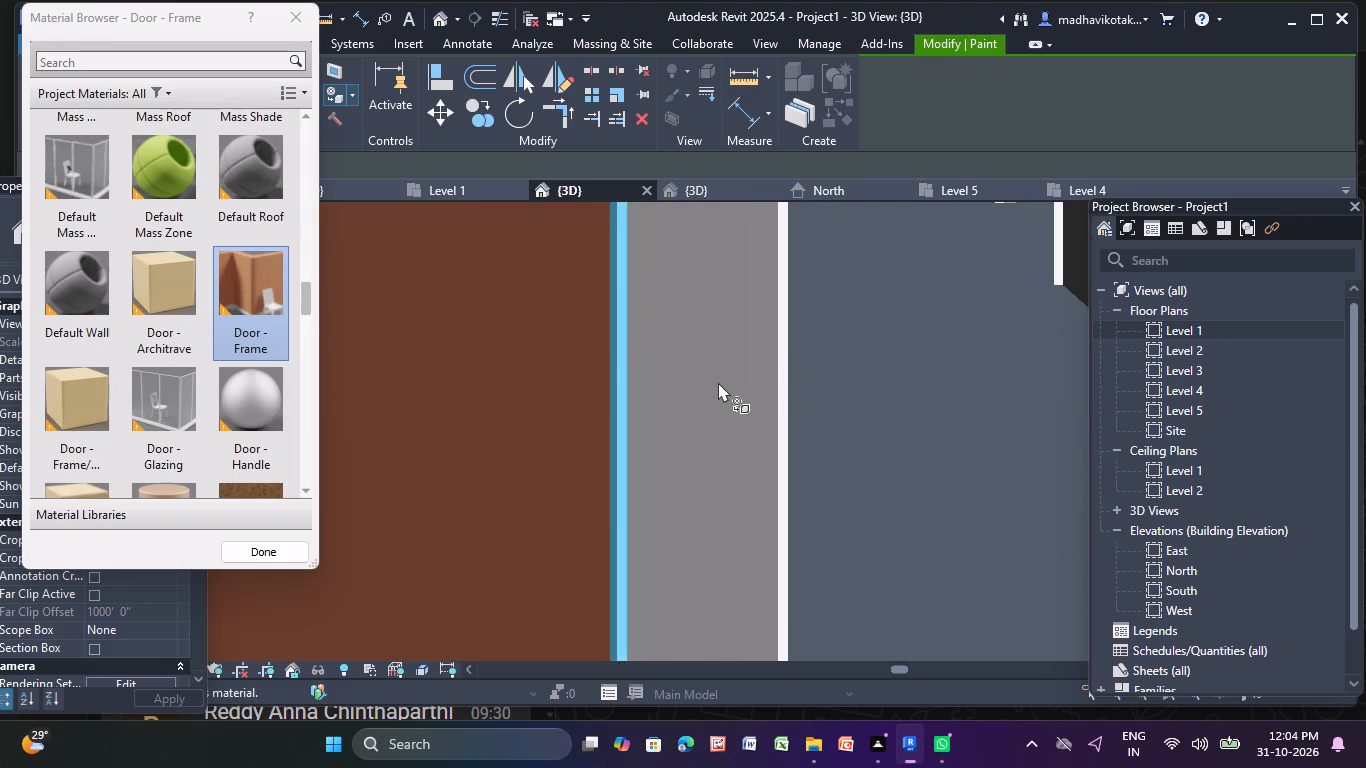
scroll(719, 382, down, 17)
key(Escape)
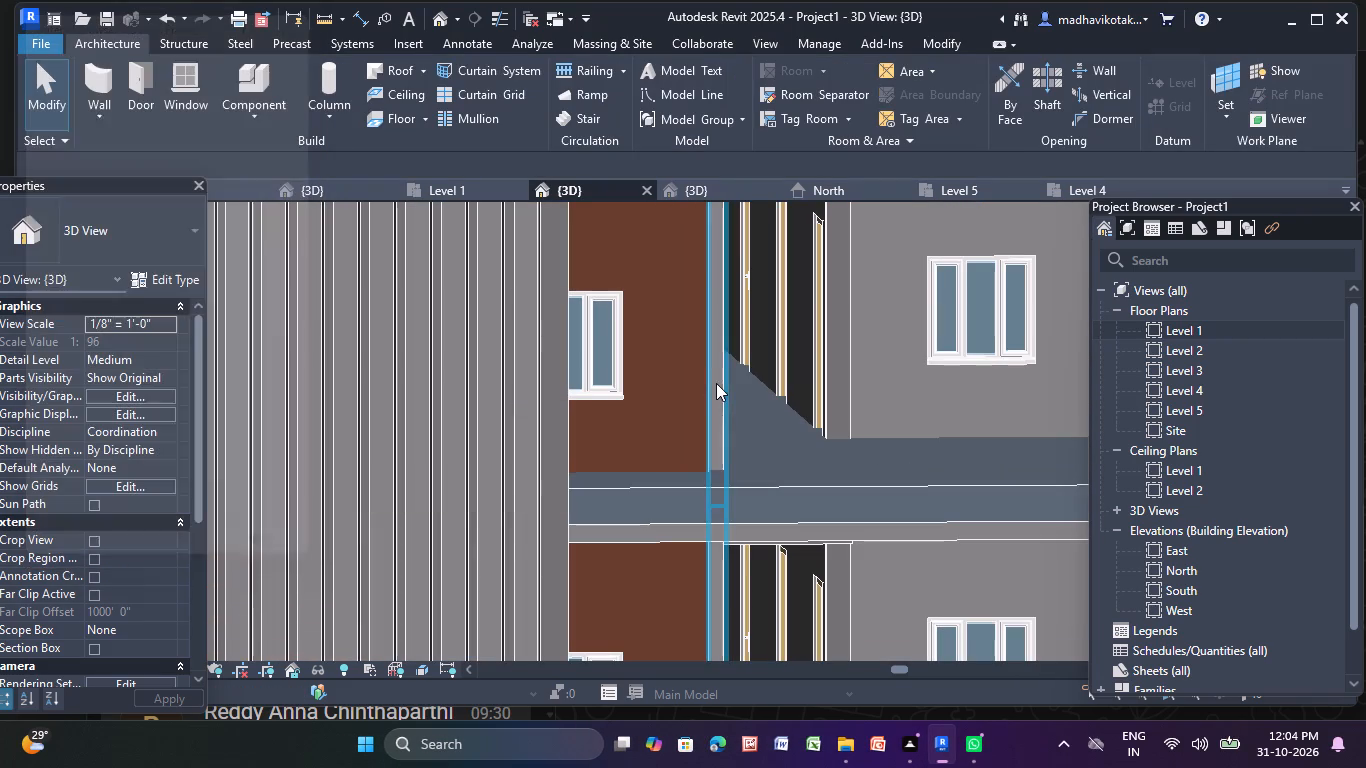
key(Escape)
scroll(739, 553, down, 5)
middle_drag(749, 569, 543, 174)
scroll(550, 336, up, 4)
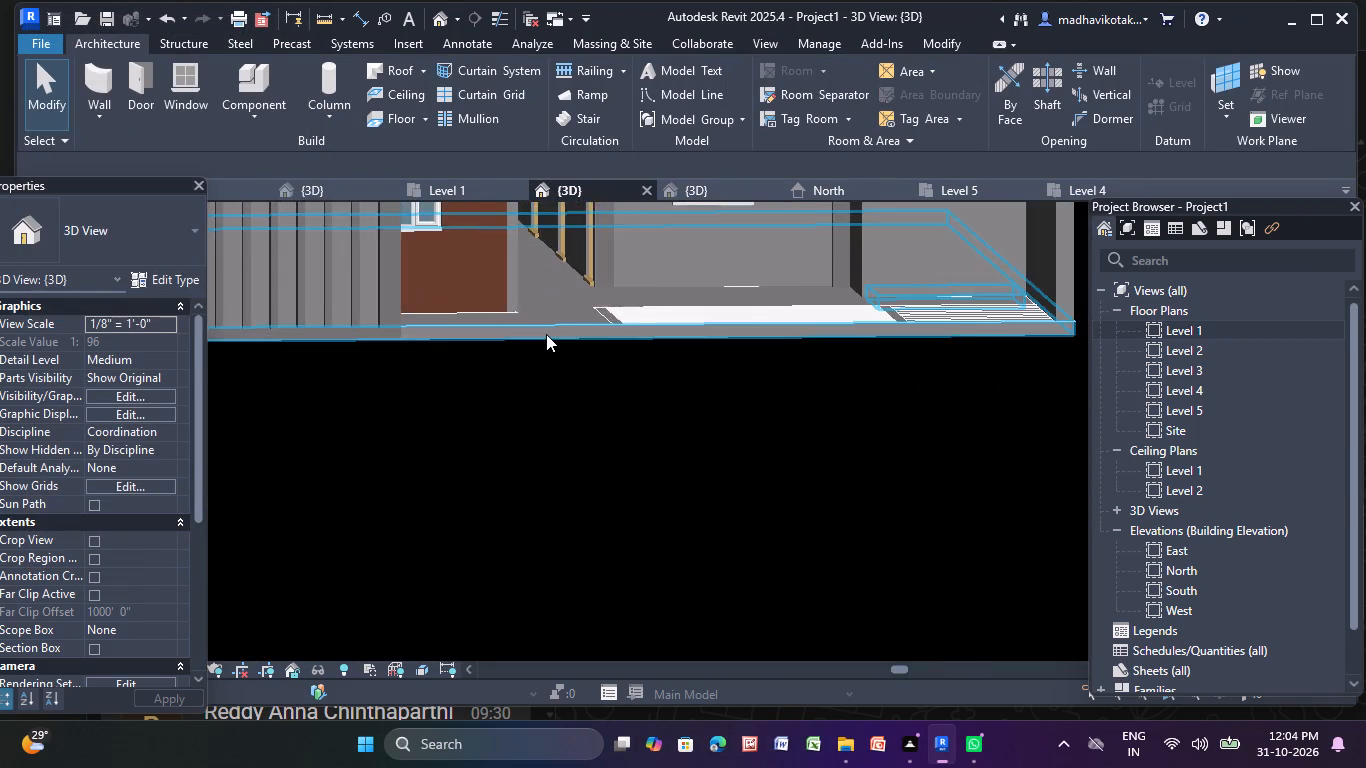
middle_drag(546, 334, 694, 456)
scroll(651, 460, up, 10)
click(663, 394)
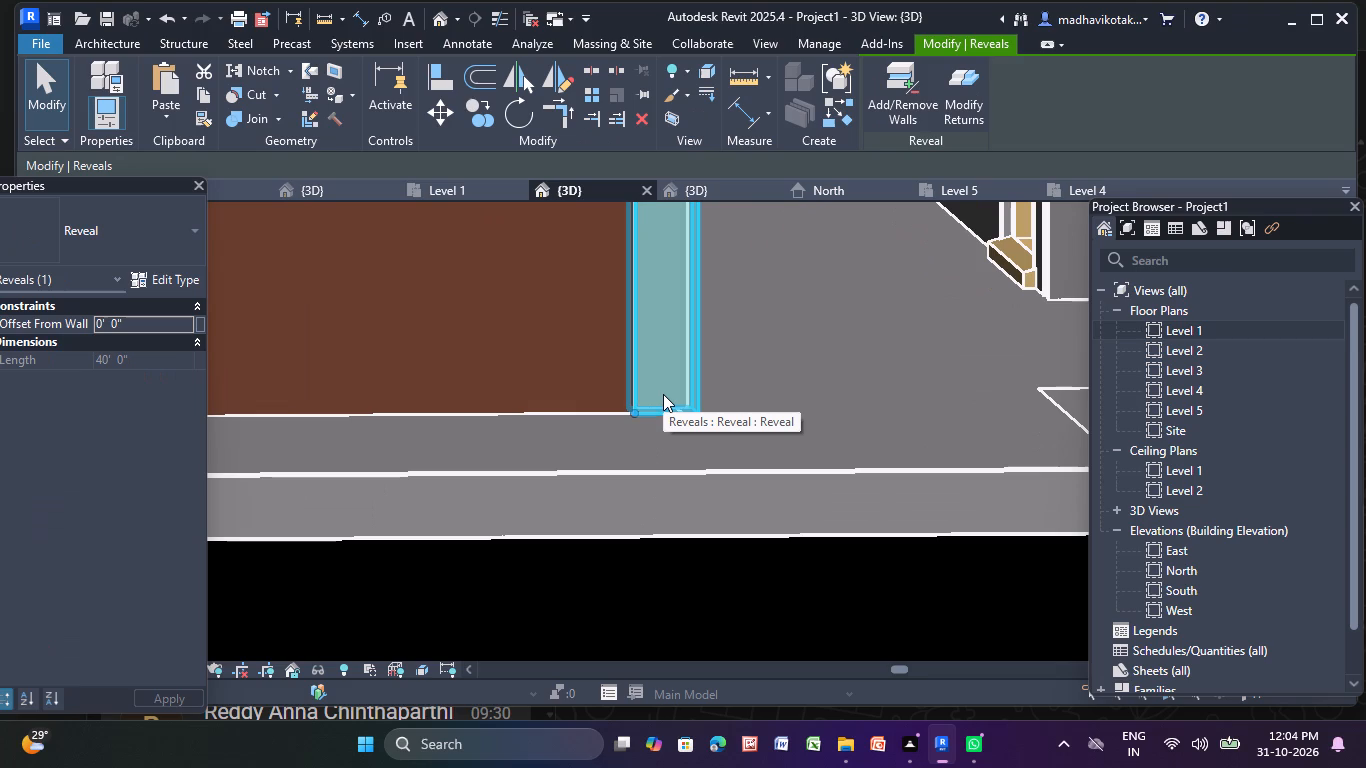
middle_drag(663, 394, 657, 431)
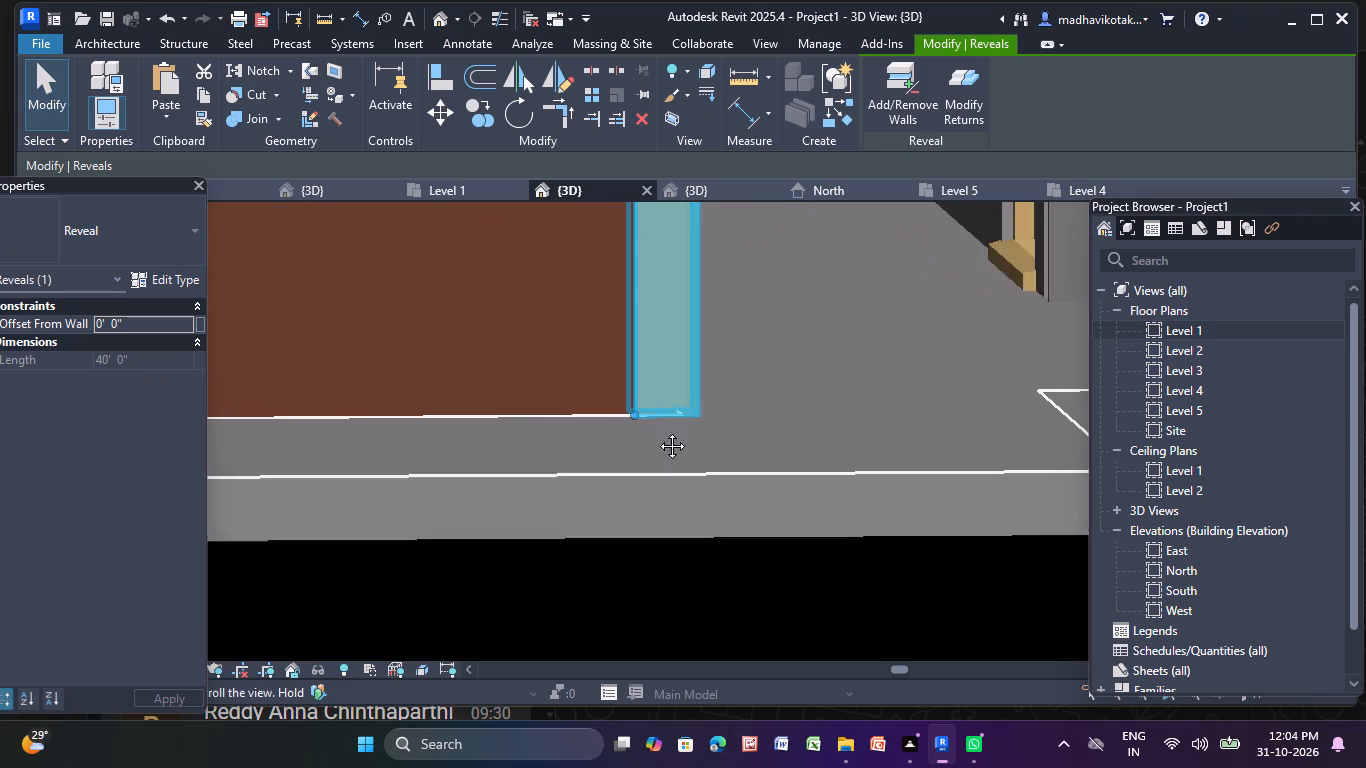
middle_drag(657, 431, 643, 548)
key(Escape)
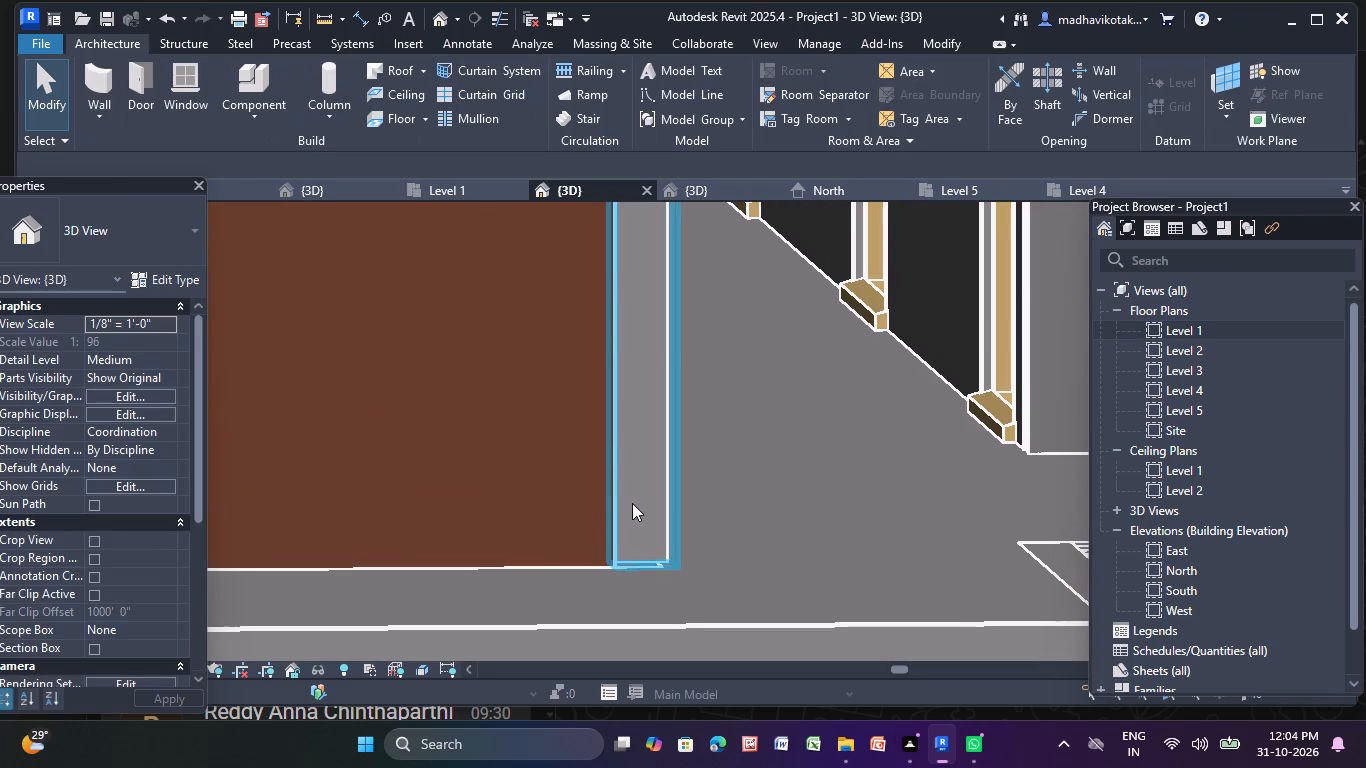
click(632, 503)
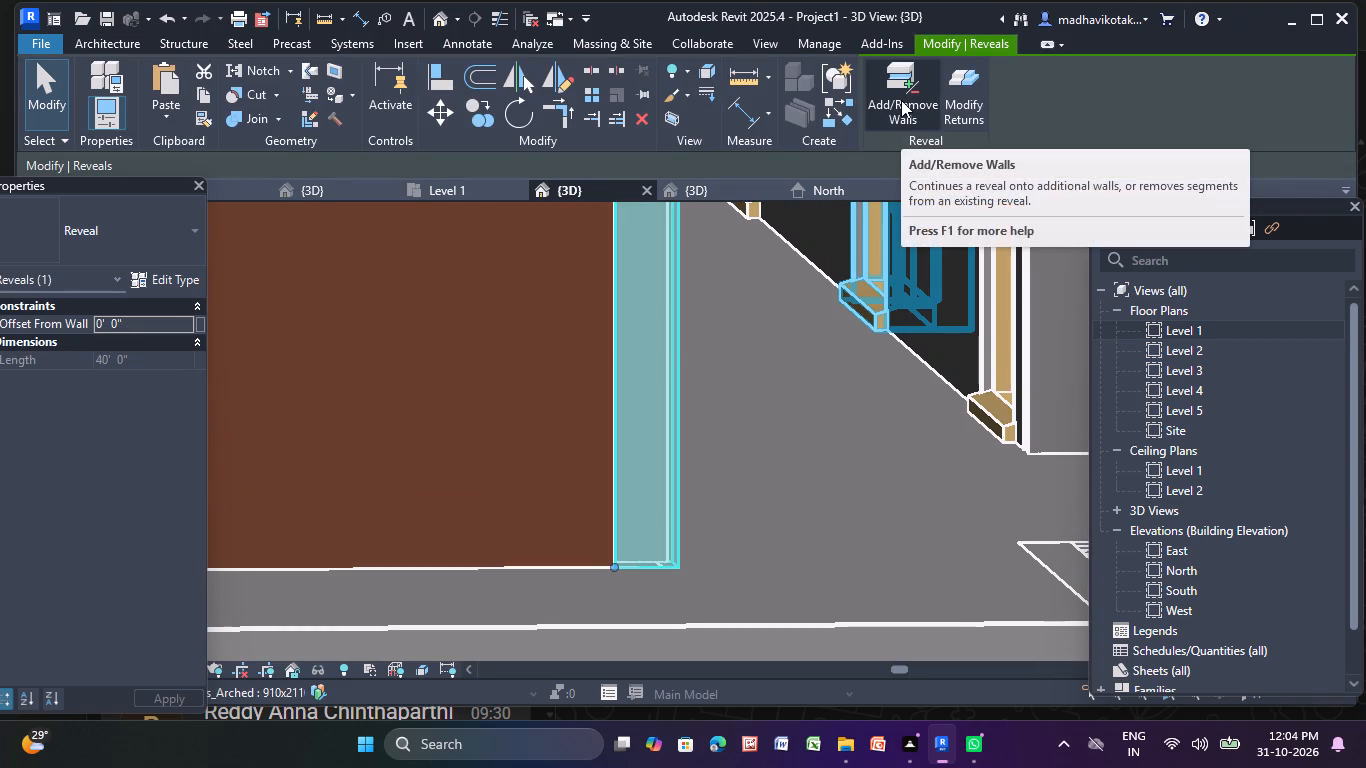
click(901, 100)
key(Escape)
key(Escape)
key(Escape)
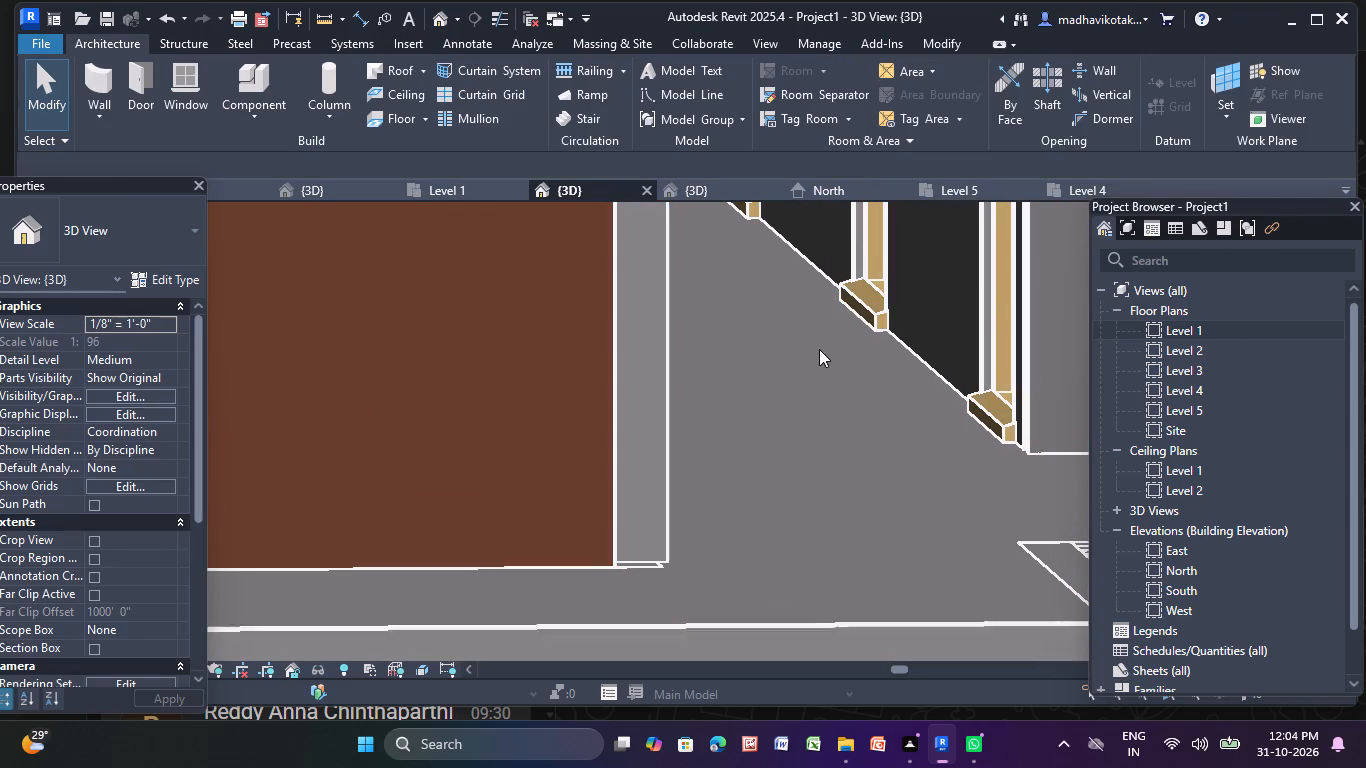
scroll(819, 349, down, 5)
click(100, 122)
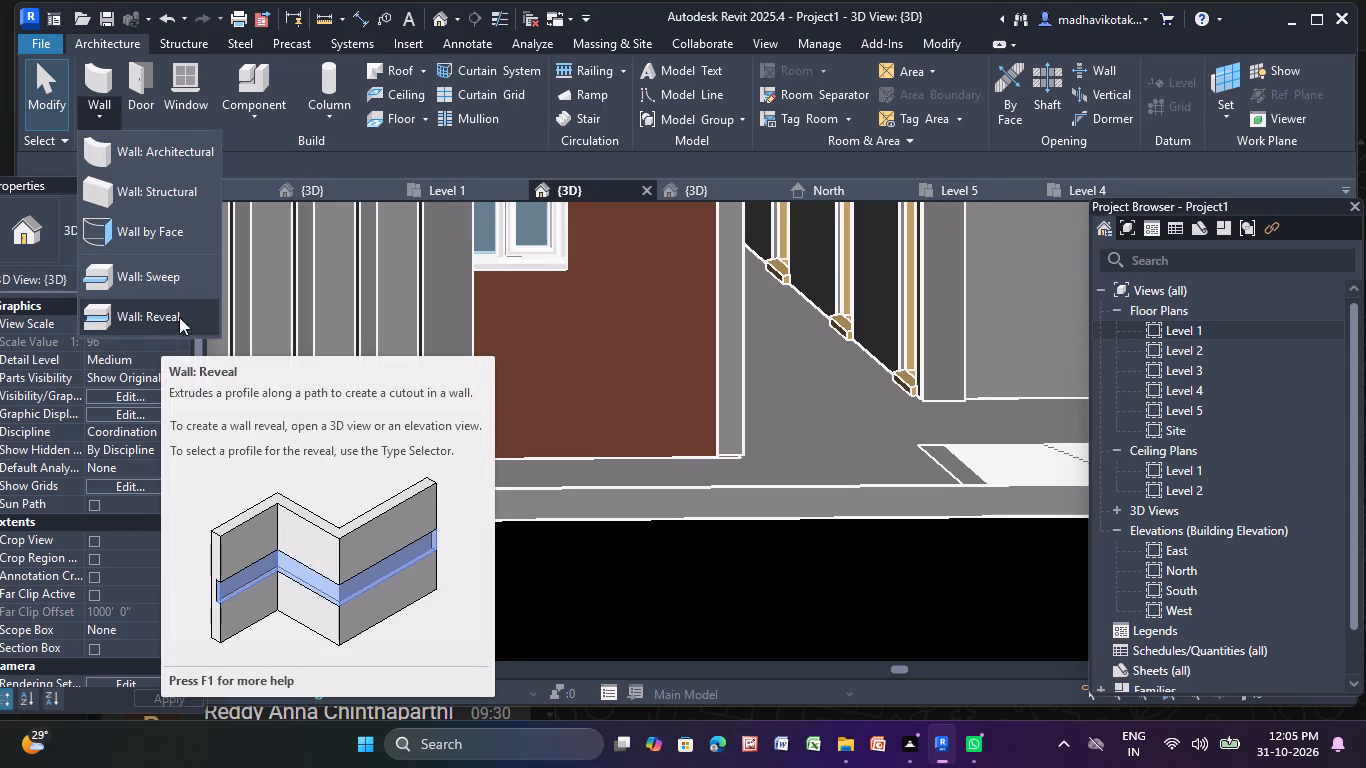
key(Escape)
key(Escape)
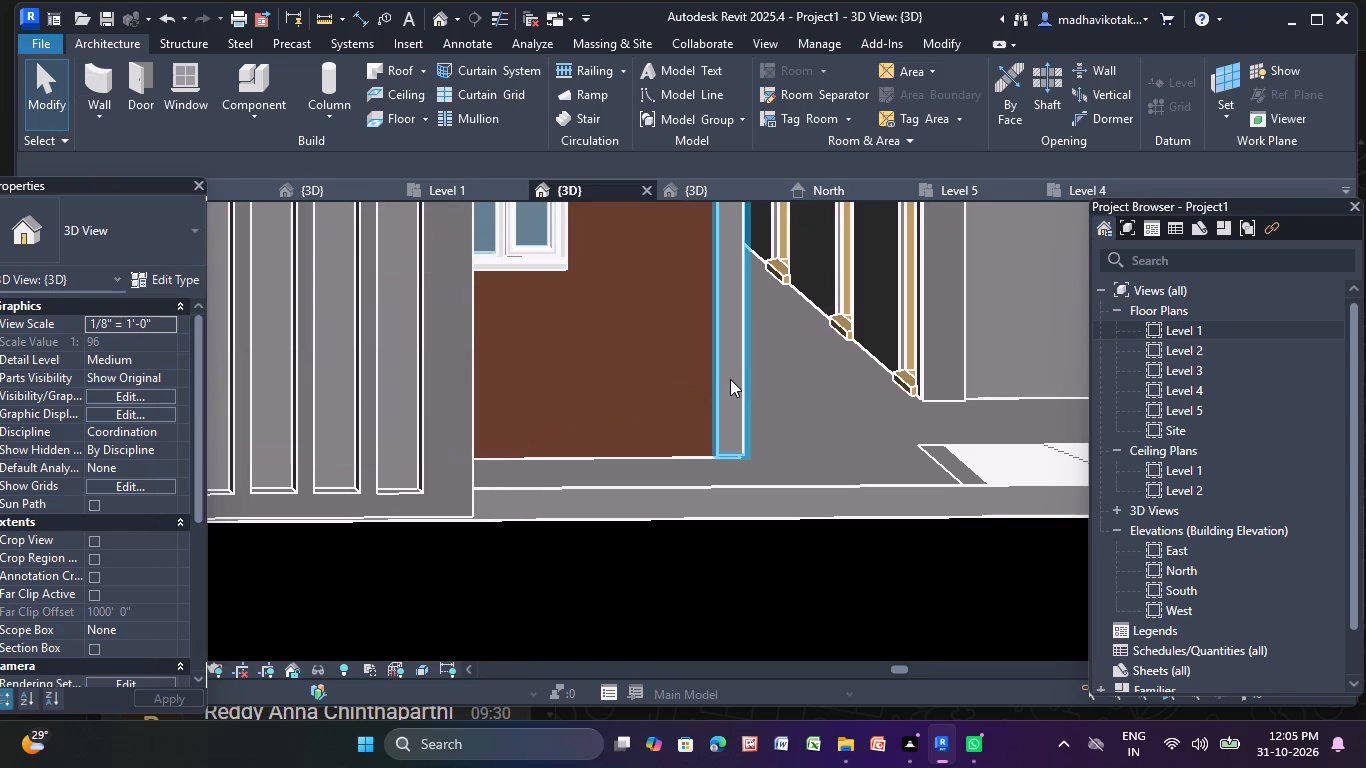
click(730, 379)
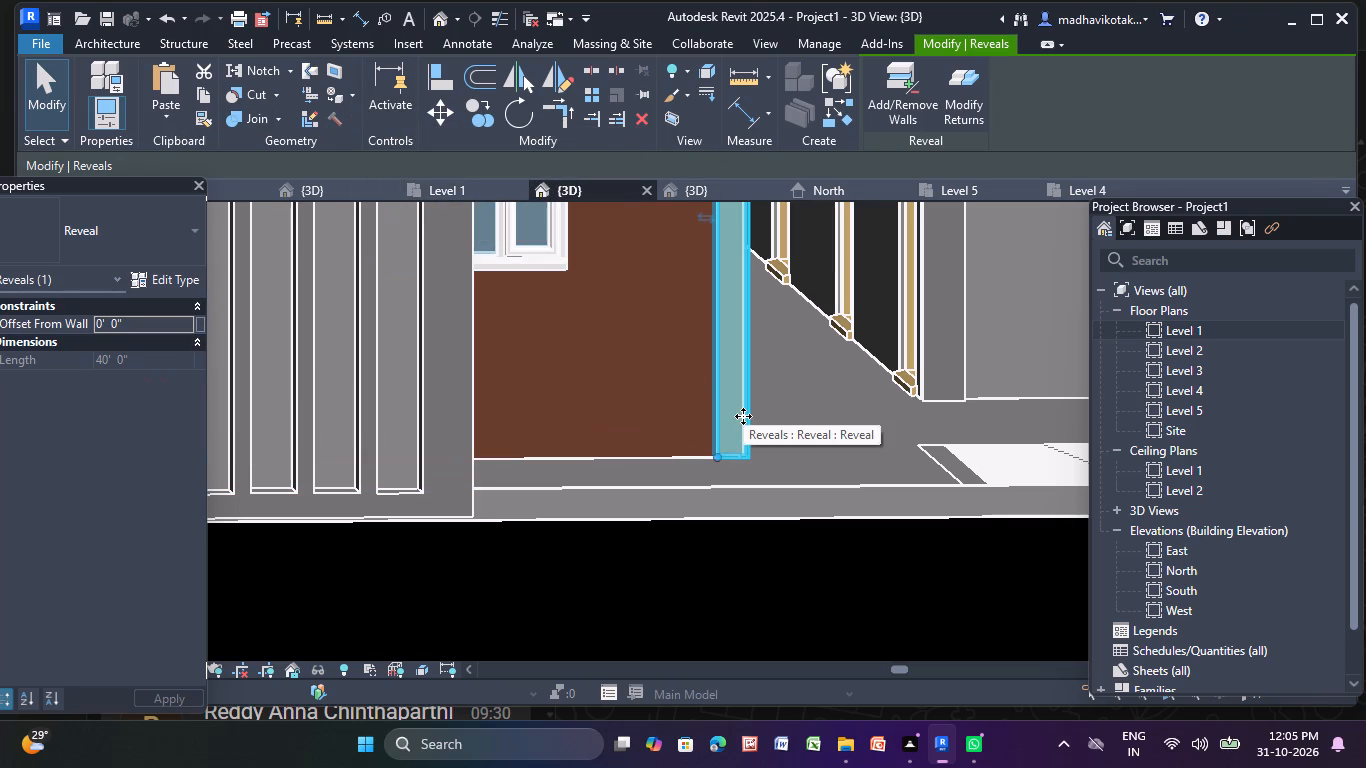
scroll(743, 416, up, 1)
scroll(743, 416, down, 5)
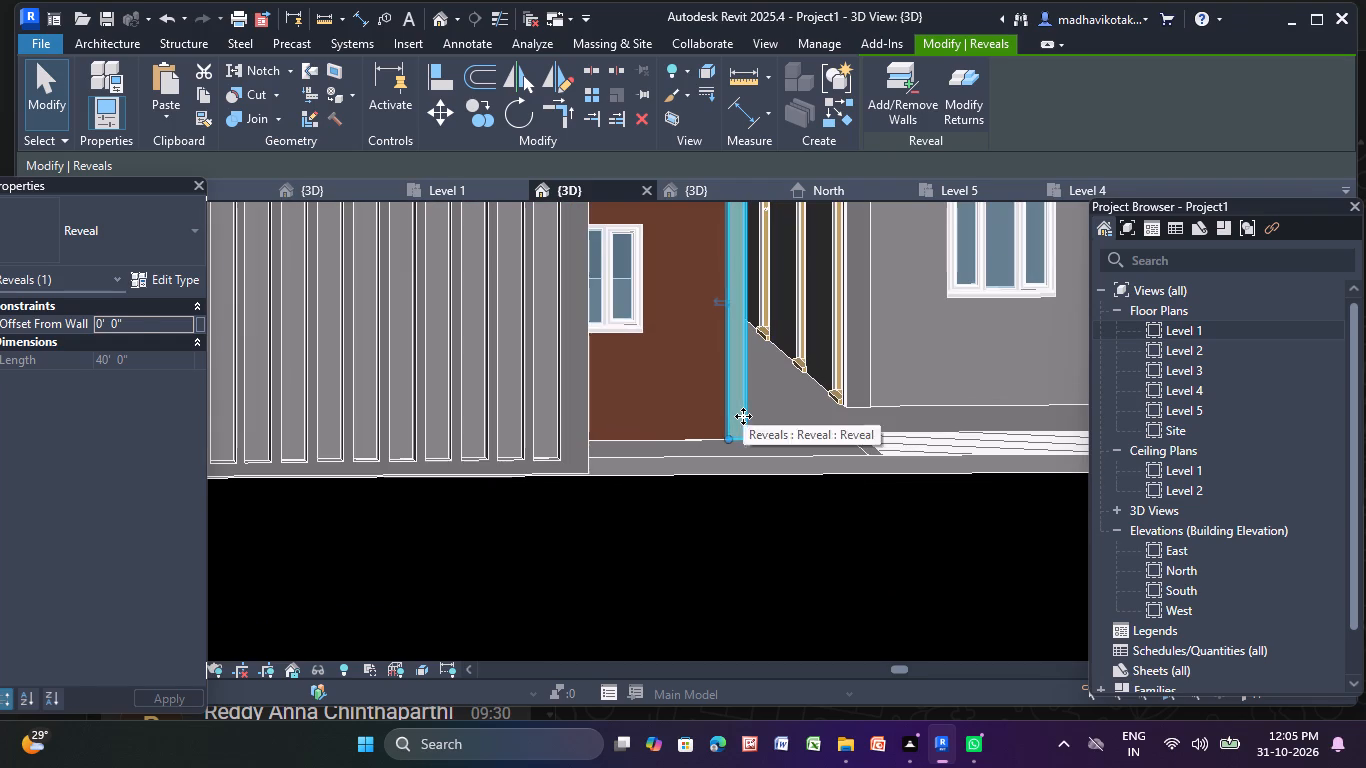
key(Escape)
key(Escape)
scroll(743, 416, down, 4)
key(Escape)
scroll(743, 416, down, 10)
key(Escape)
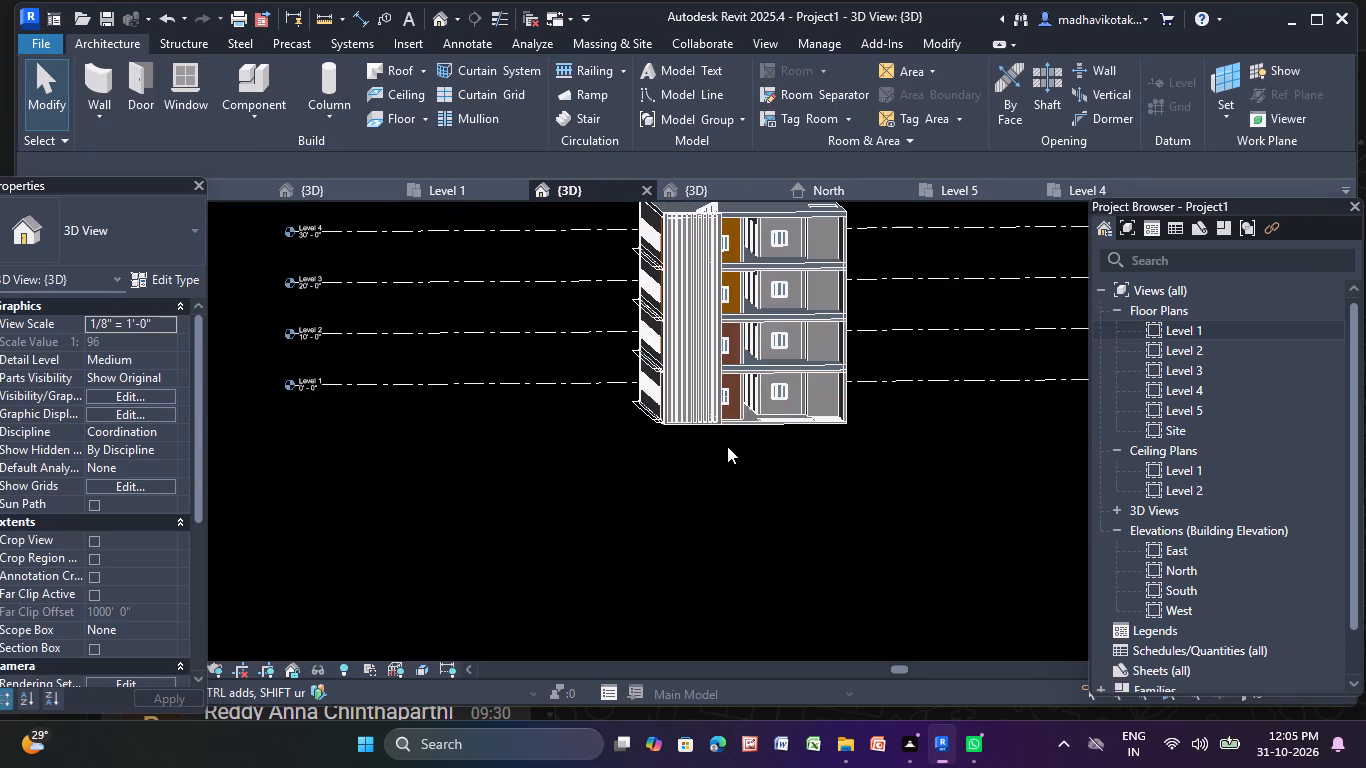
Delete the full-height vertical reveal between the painted brown and orange walls and the recessed balcony openings.
middle_drag(726, 446, 707, 439)
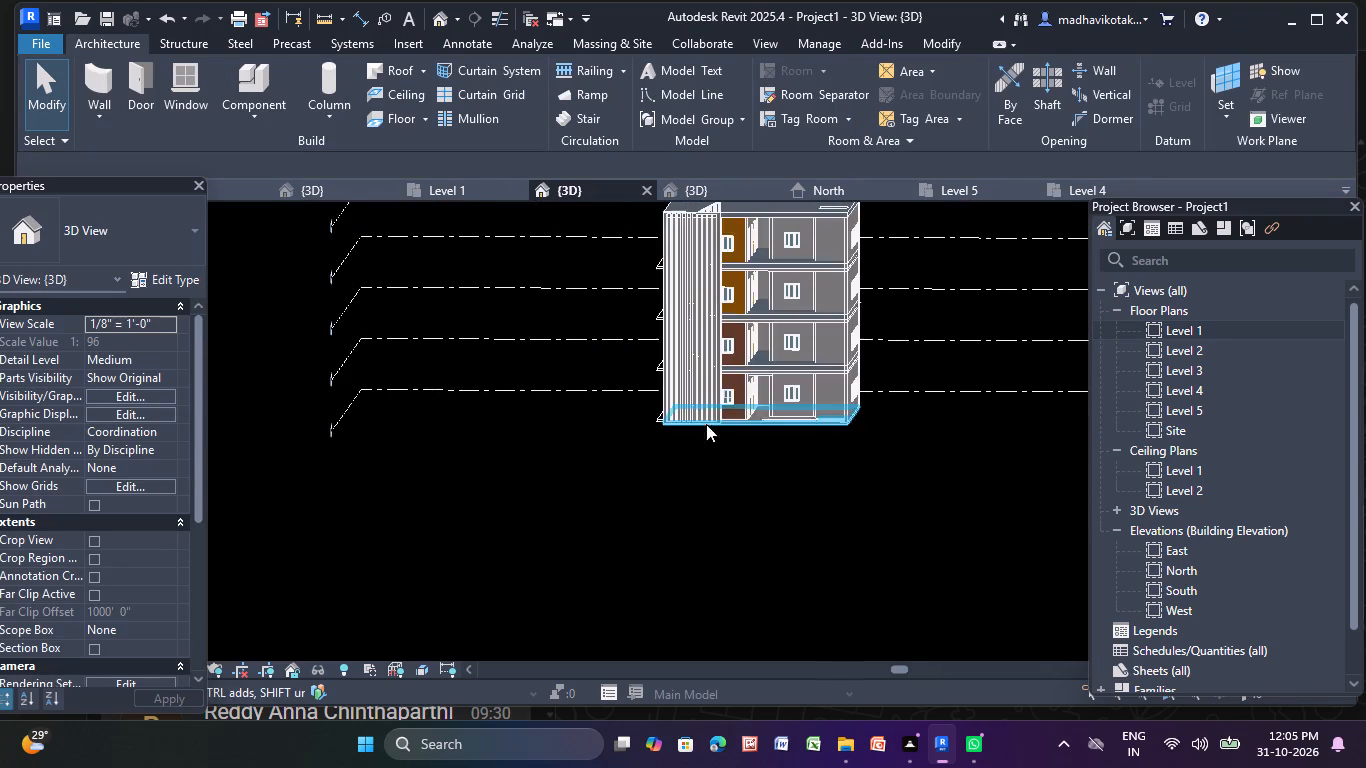
scroll(707, 371, up, 8)
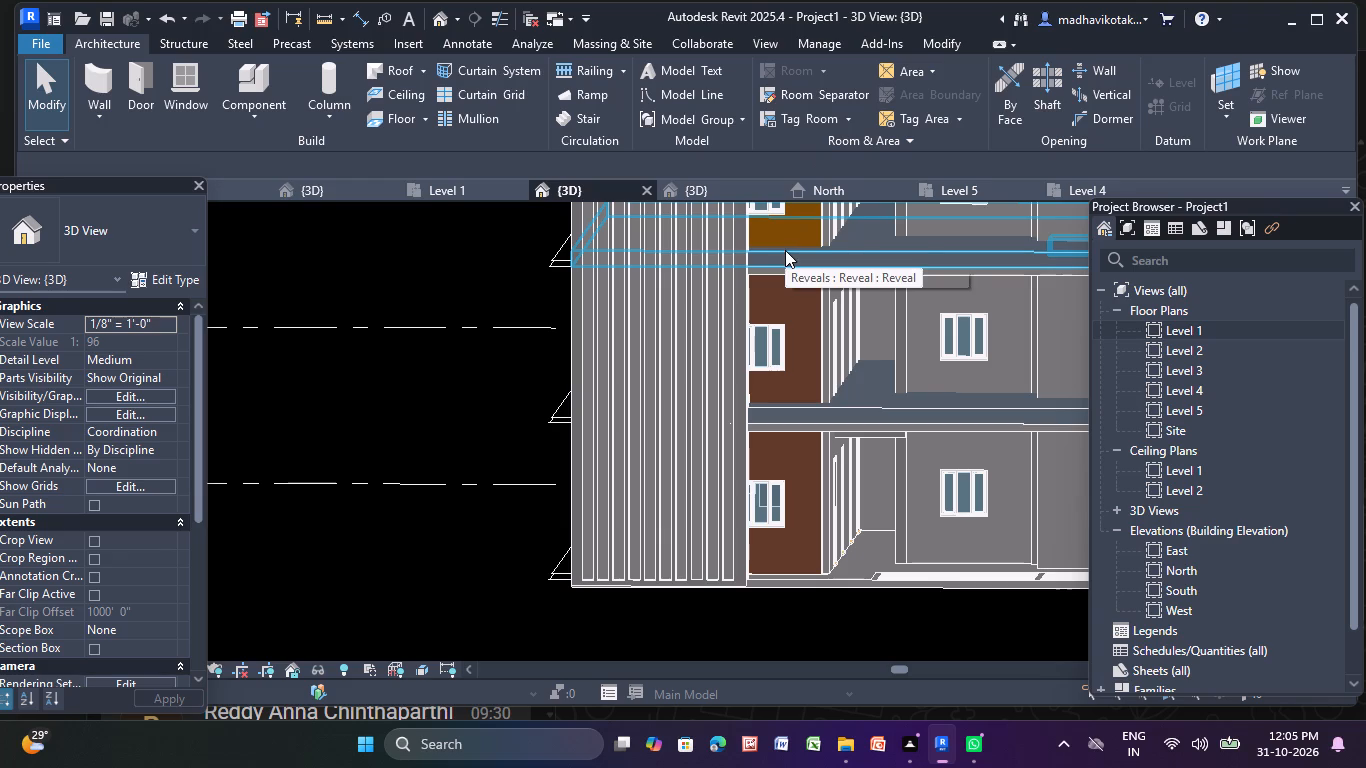
scroll(784, 250, up, 2)
scroll(784, 250, down, 4)
middle_drag(784, 250, 613, 247)
scroll(646, 293, up, 2)
click(646, 293)
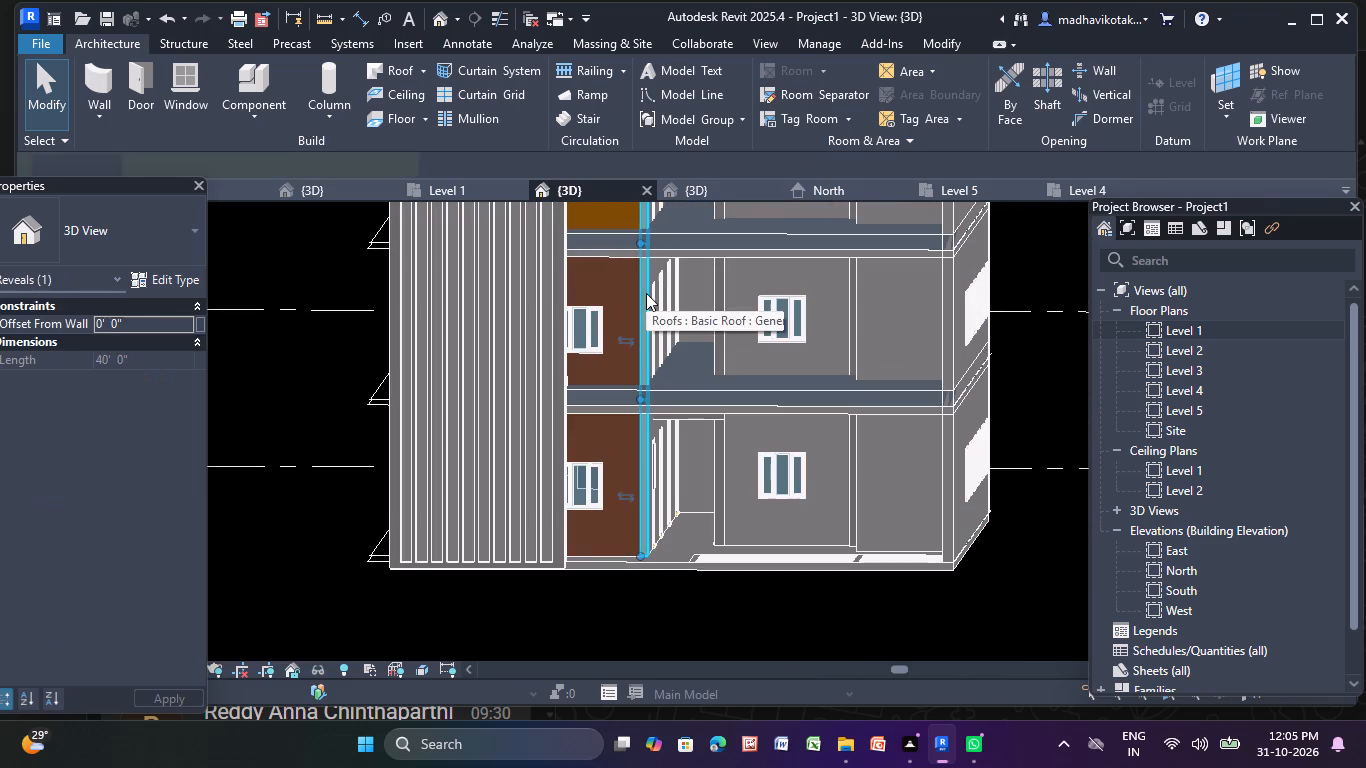
key(Delete)
Select the vertical strips framing the window bays and examine the front facade from several angles.
click(720, 308)
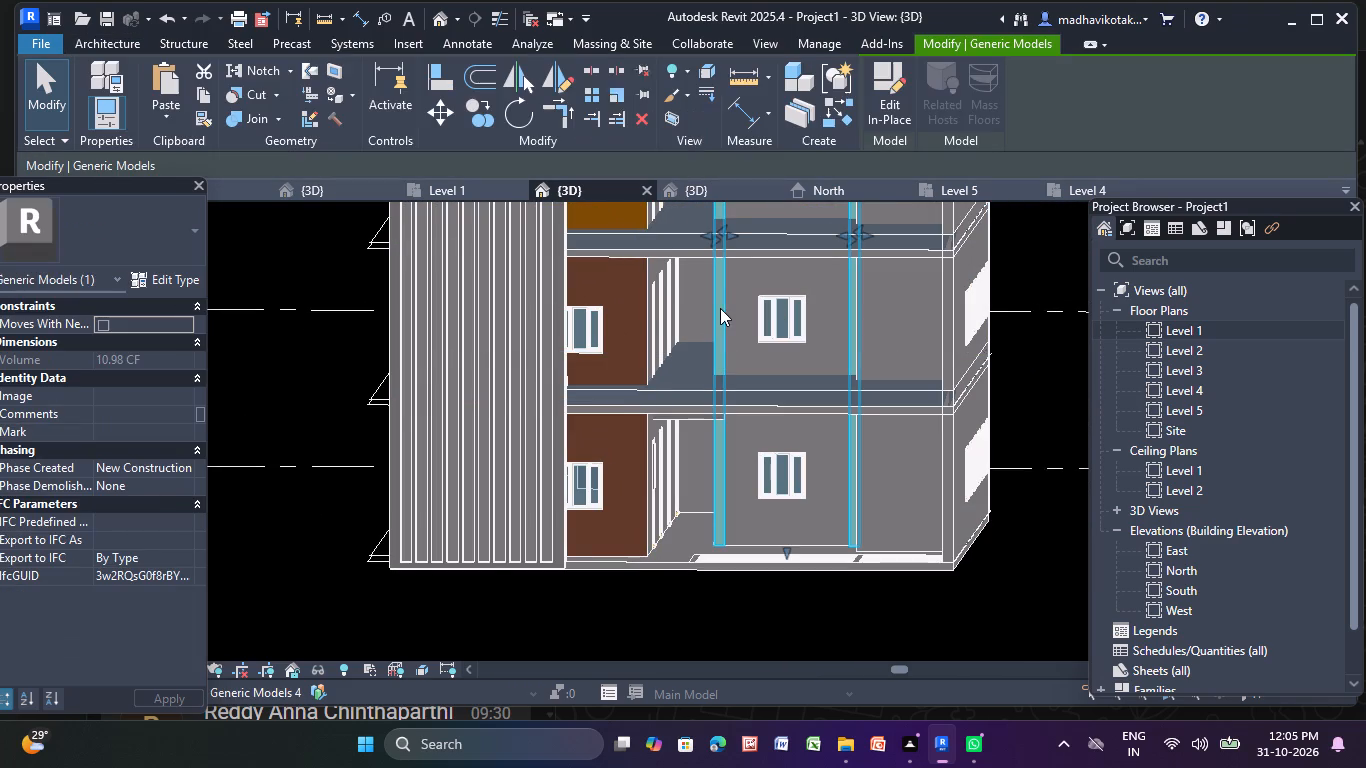
scroll(719, 308, down, 5)
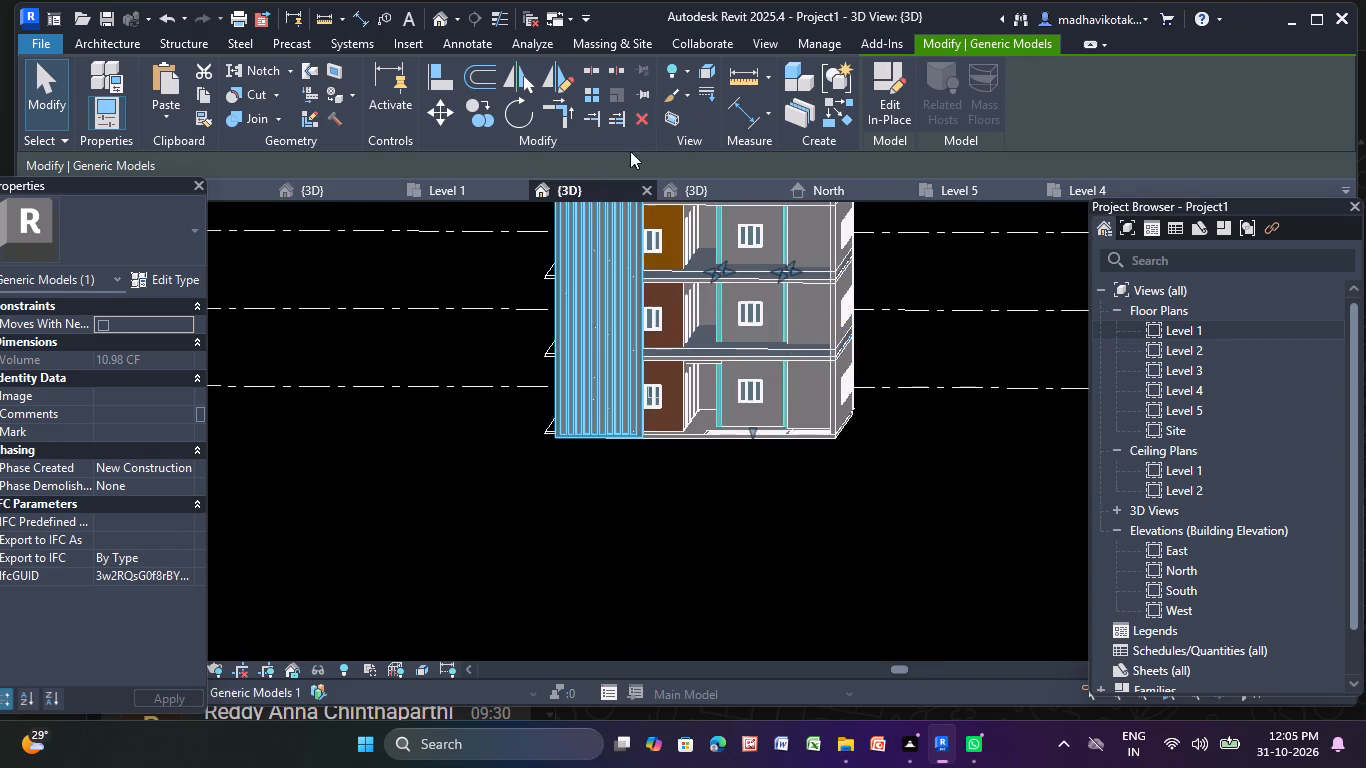
scroll(746, 204, down, 3)
middle_drag(743, 274, 691, 430)
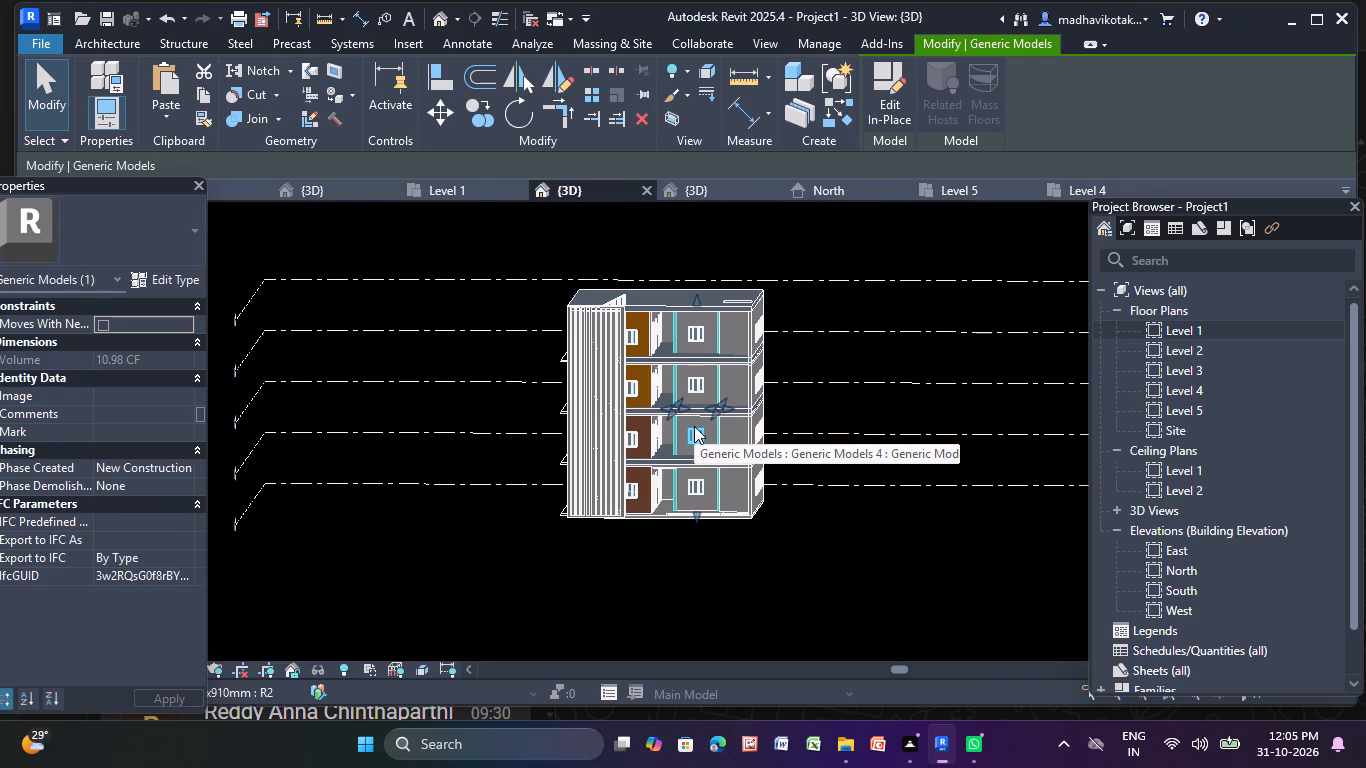
middle_drag(694, 426, 710, 396)
scroll(698, 422, up, 1)
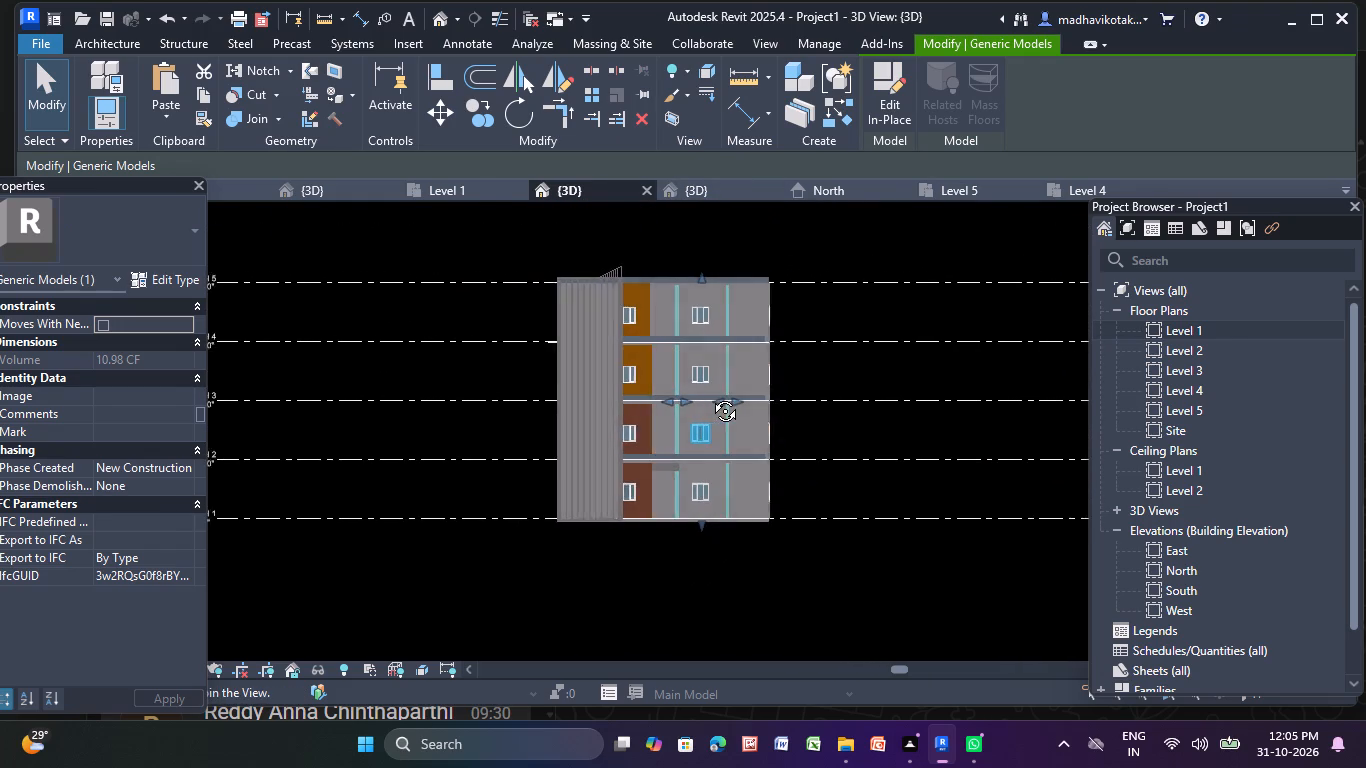
middle_drag(710, 396, 711, 397)
middle_drag(684, 235, 675, 255)
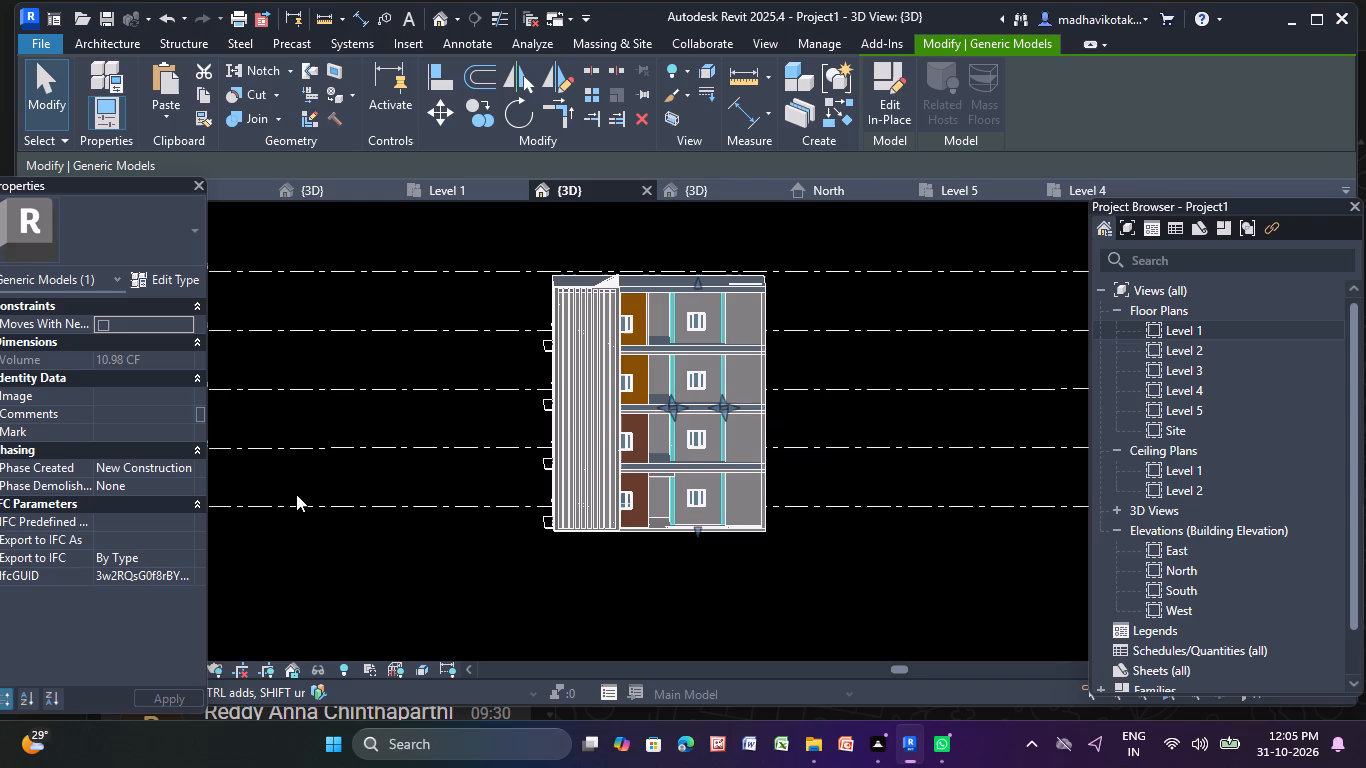
scroll(243, 577, up, 4)
middle_drag(223, 445, 0, 510)
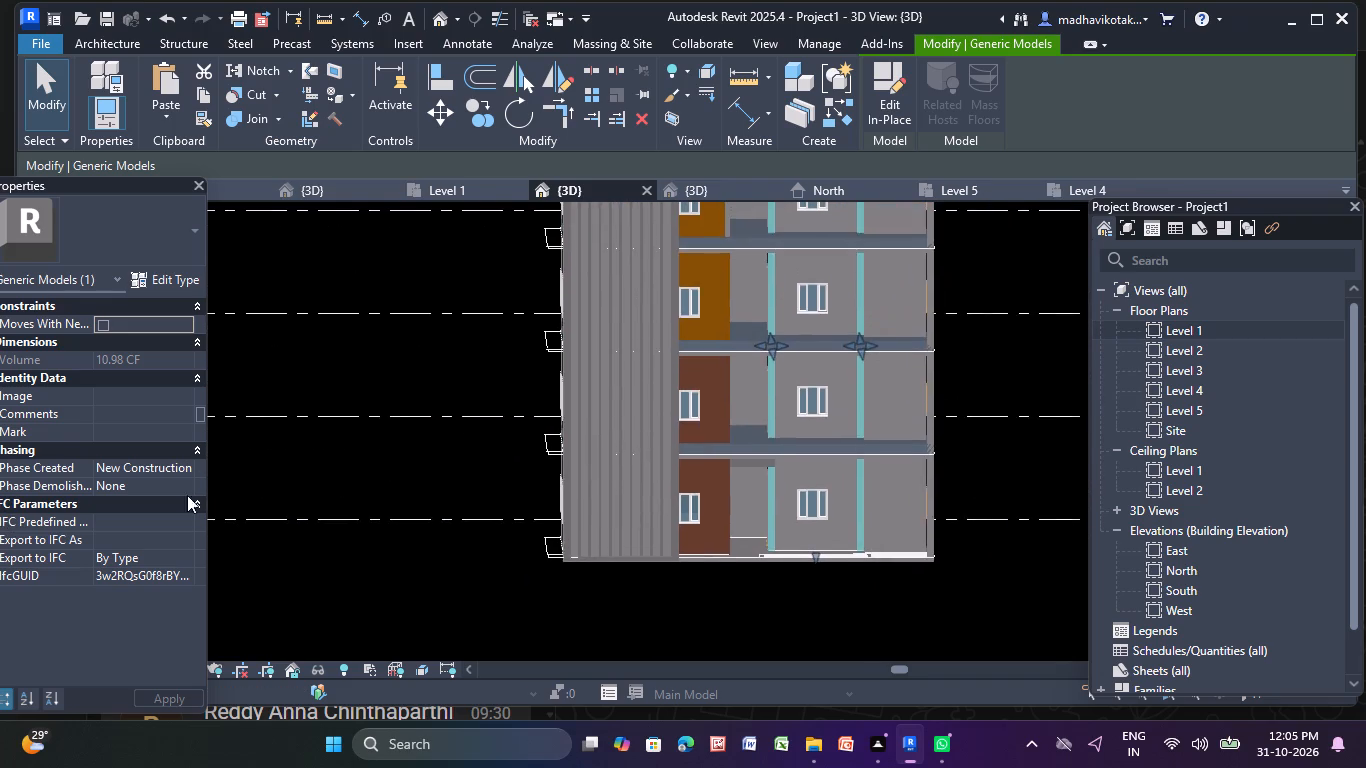
middle_drag(523, 492, 404, 485)
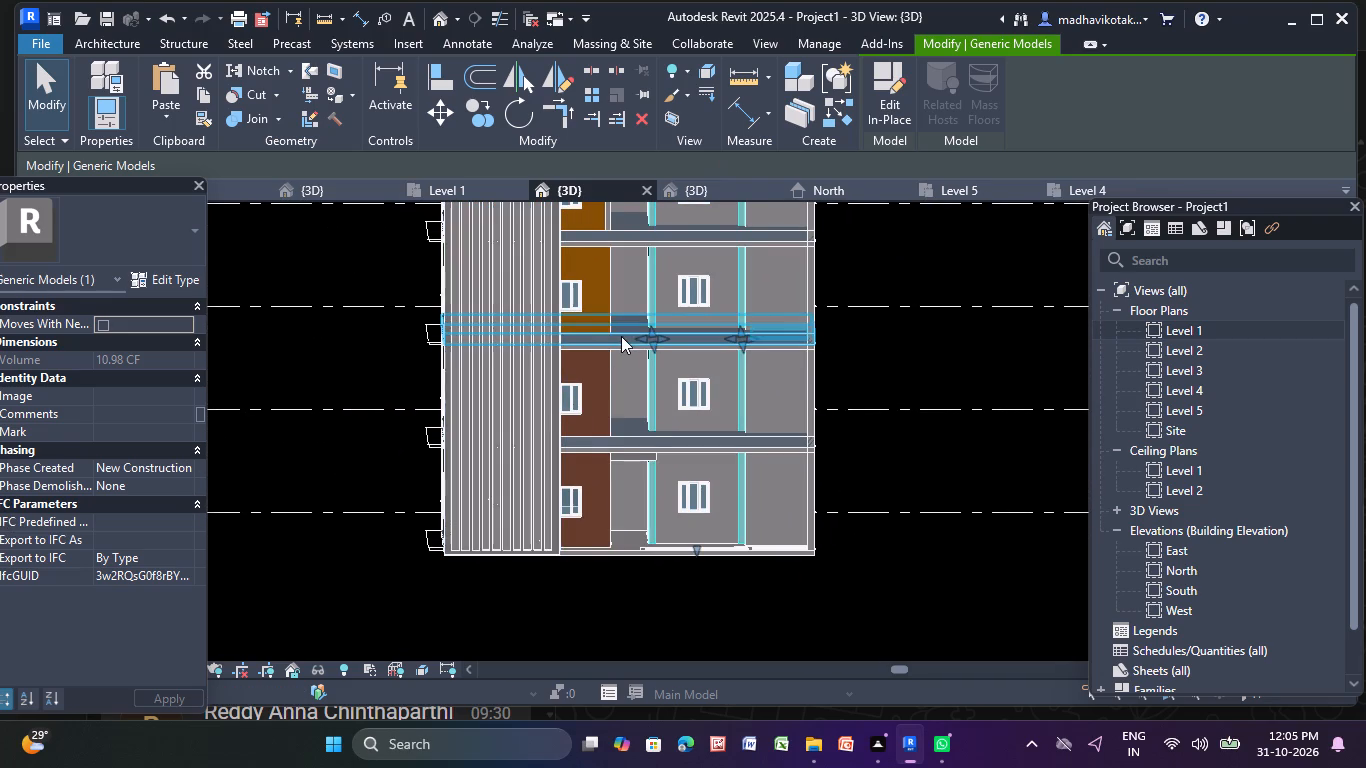
middle_drag(613, 335, 588, 339)
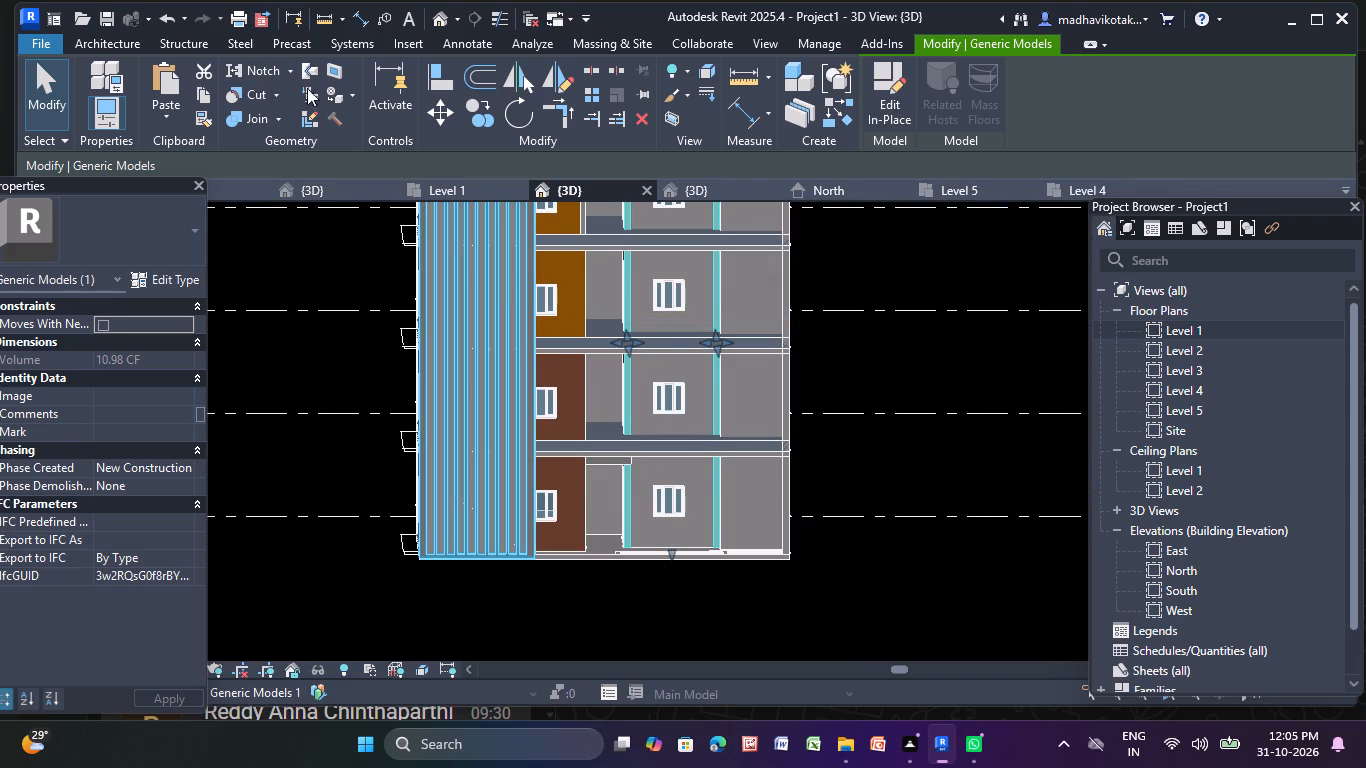
Start the Paint tool with the Window Frame material and try to paint the vertical strip beside the window wall.
click(357, 92)
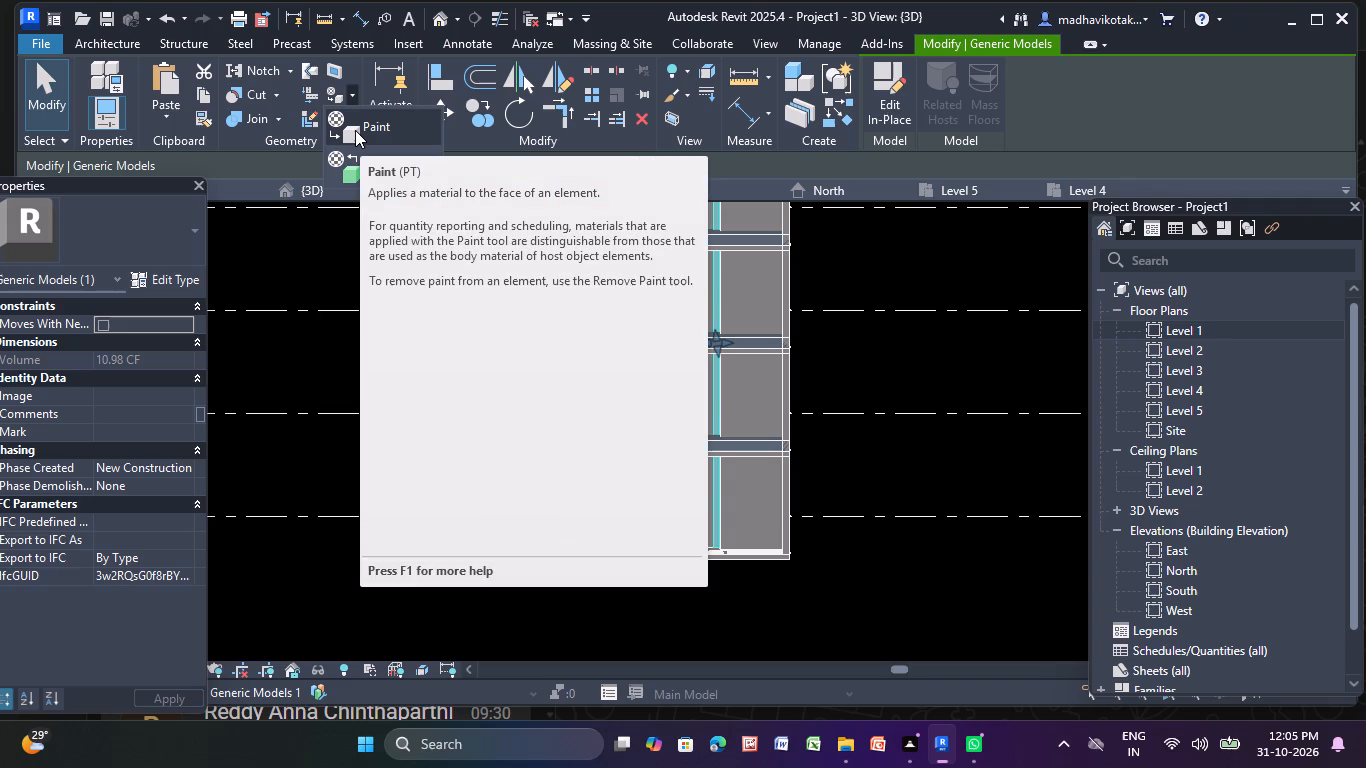
click(355, 130)
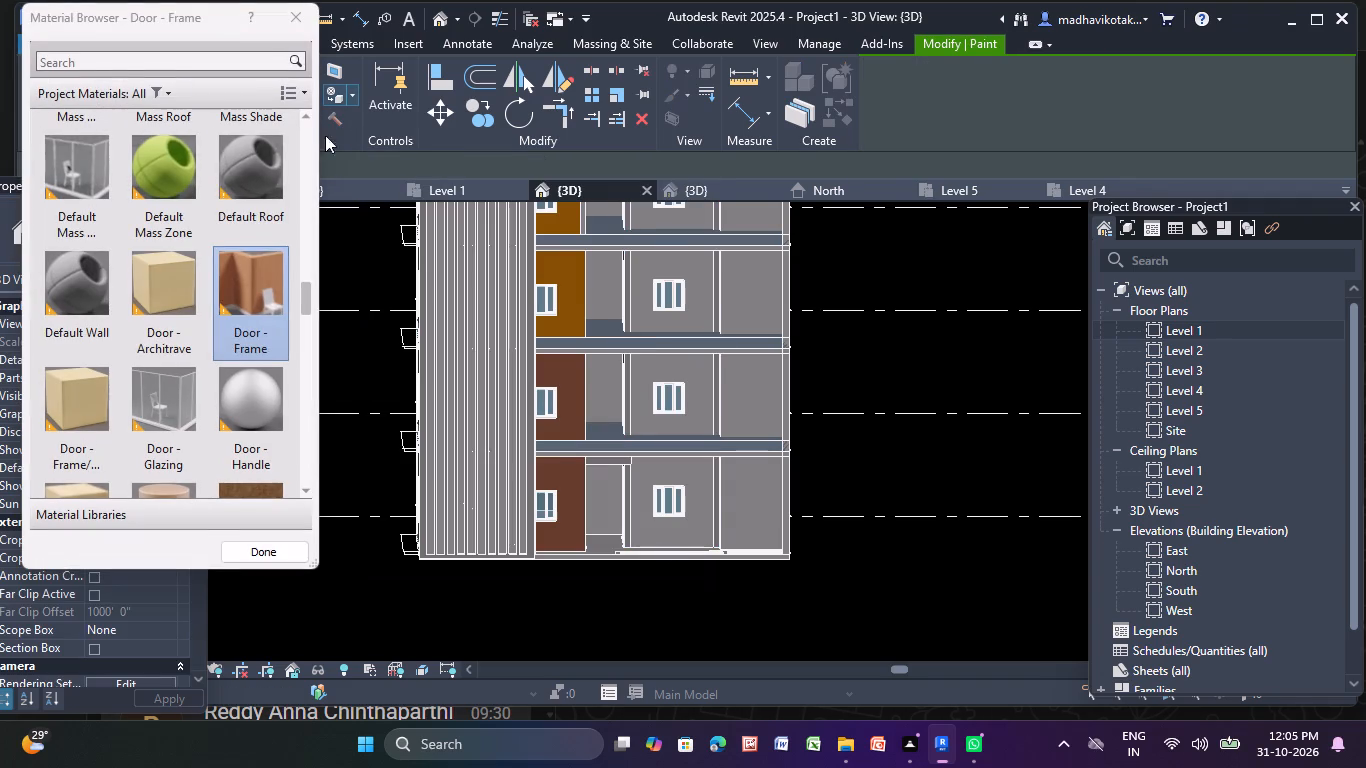
drag(247, 286, 232, 388)
scroll(231, 390, down, 7)
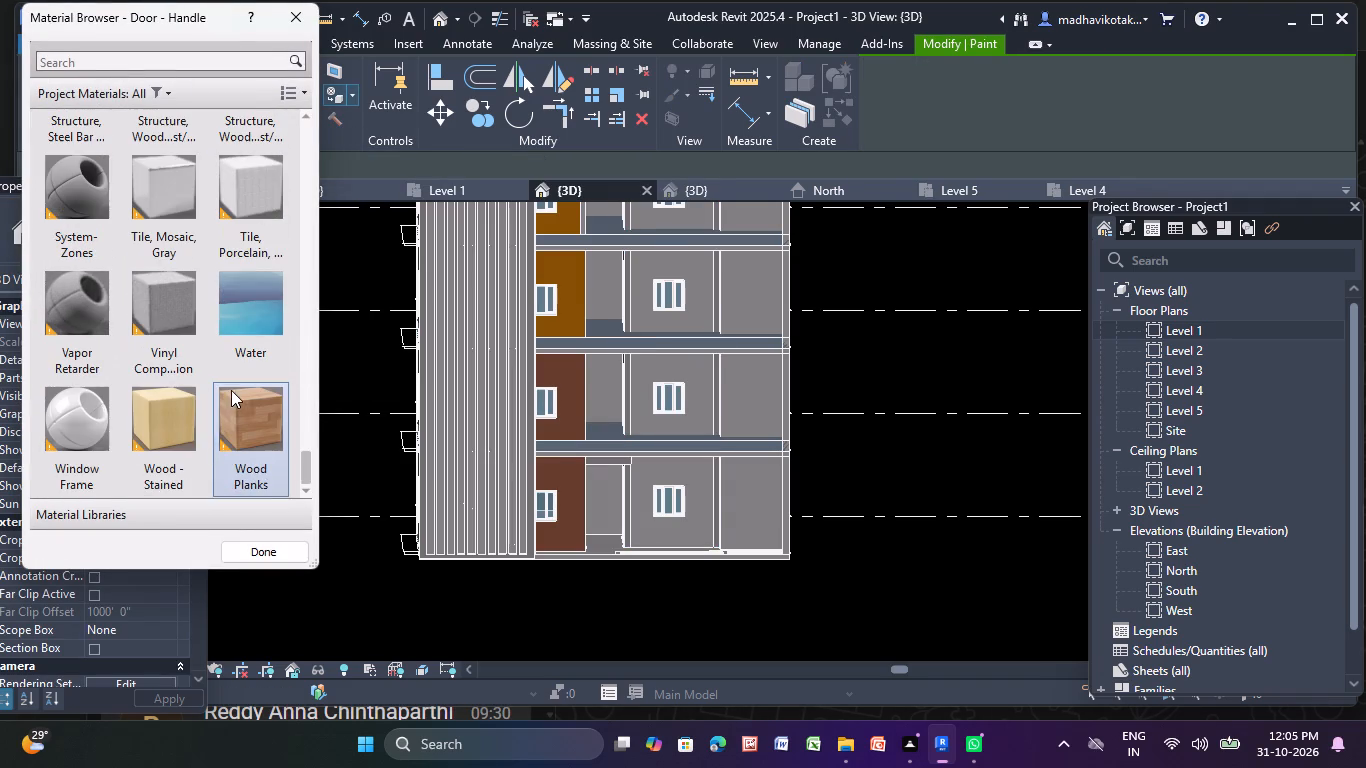
scroll(136, 407, down, 6)
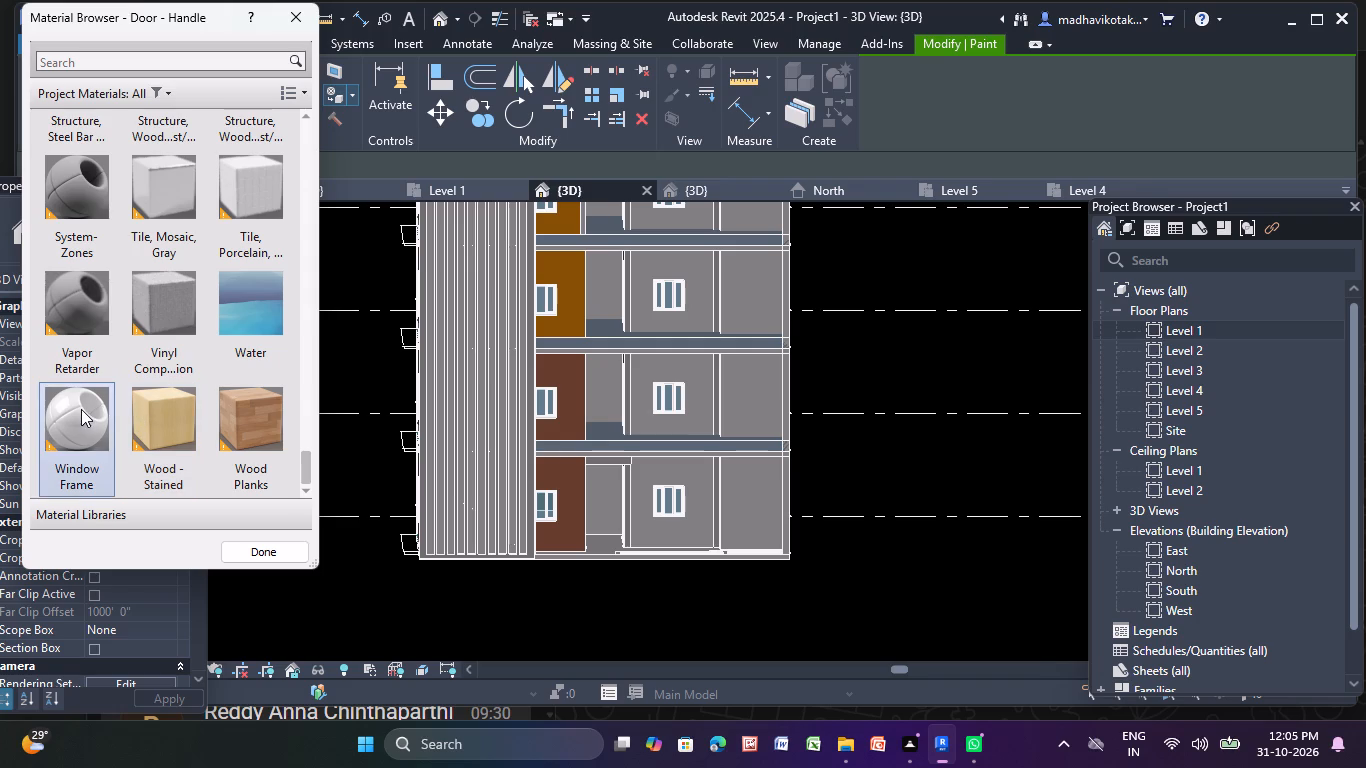
click(80, 409)
scroll(608, 345, up, 10)
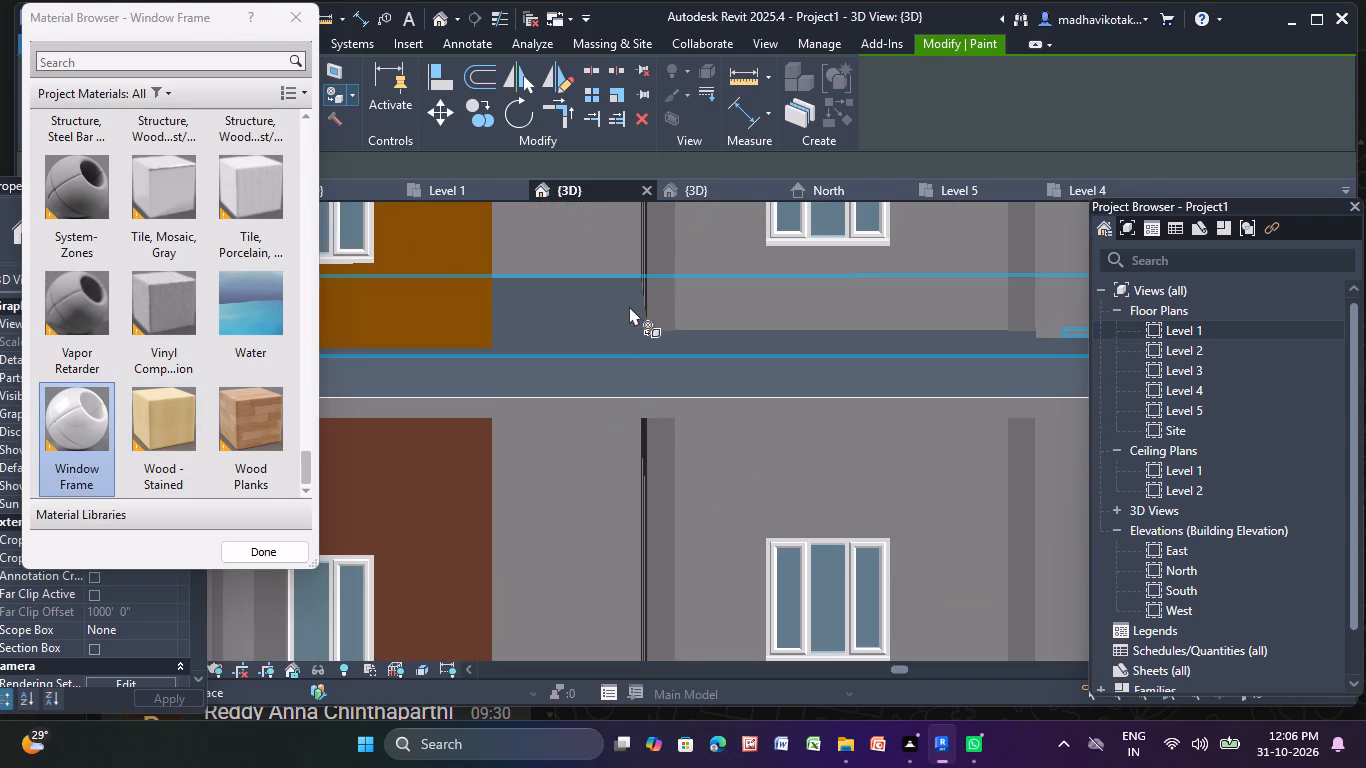
click(661, 285)
scroll(661, 285, up, 5)
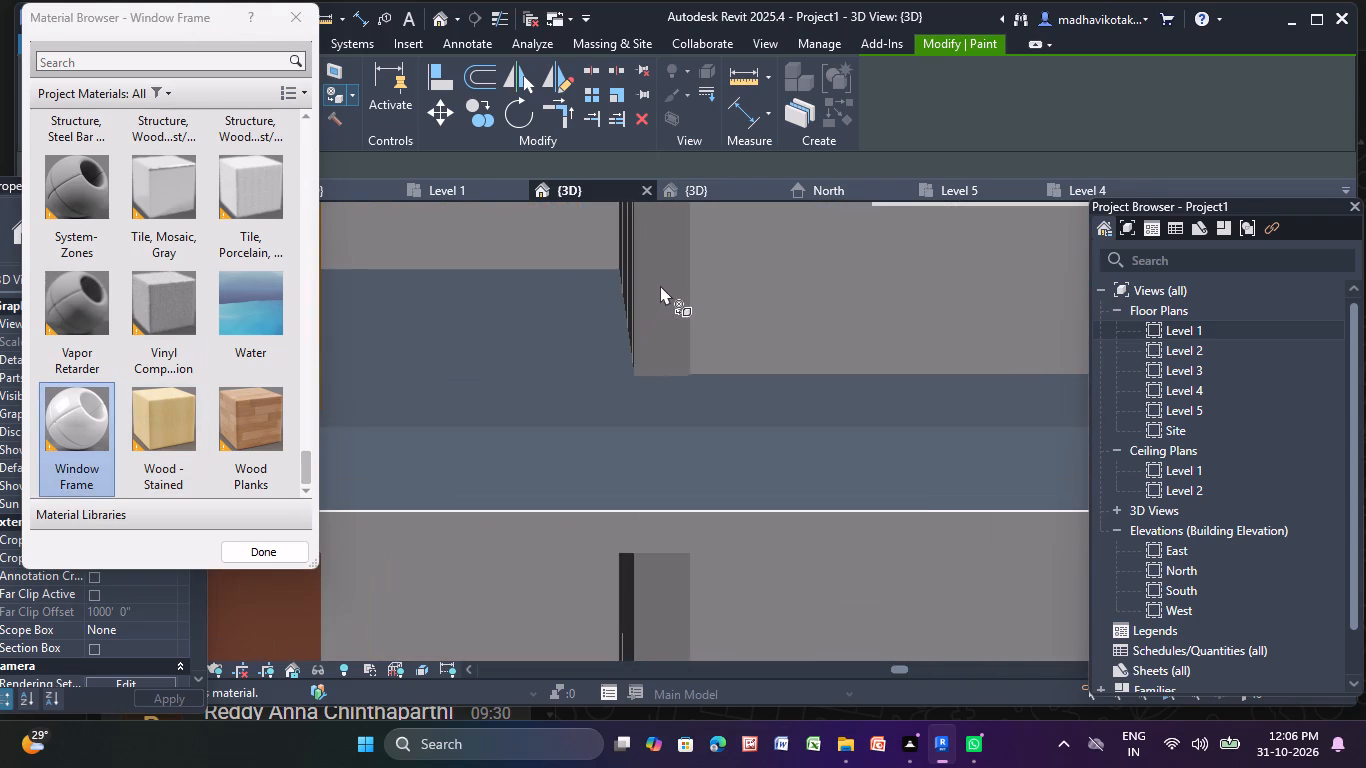
triple_click(660, 285)
triple_click(654, 287)
click(653, 288)
scroll(653, 288, down, 8)
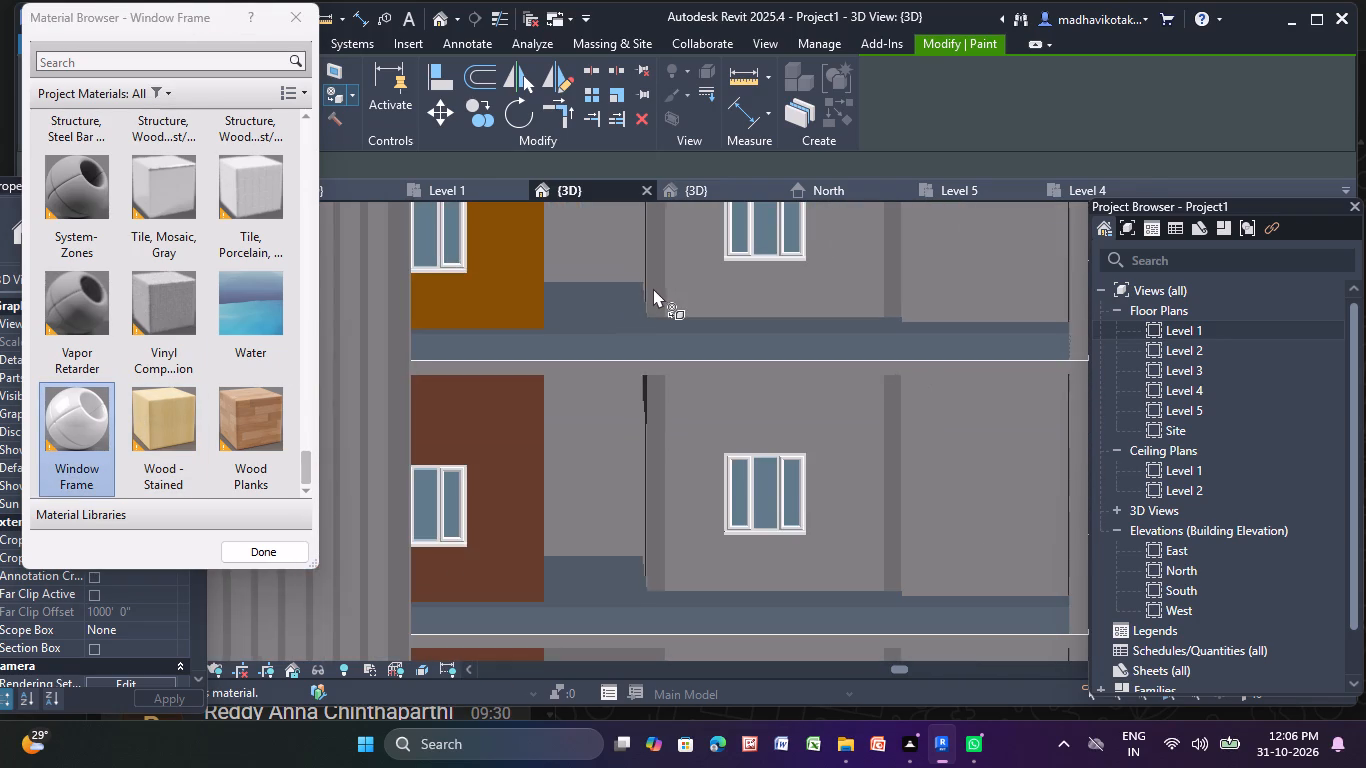
Paint the wall face around the window between the vertical strips with Window Frame on all four storeys.
click(714, 293)
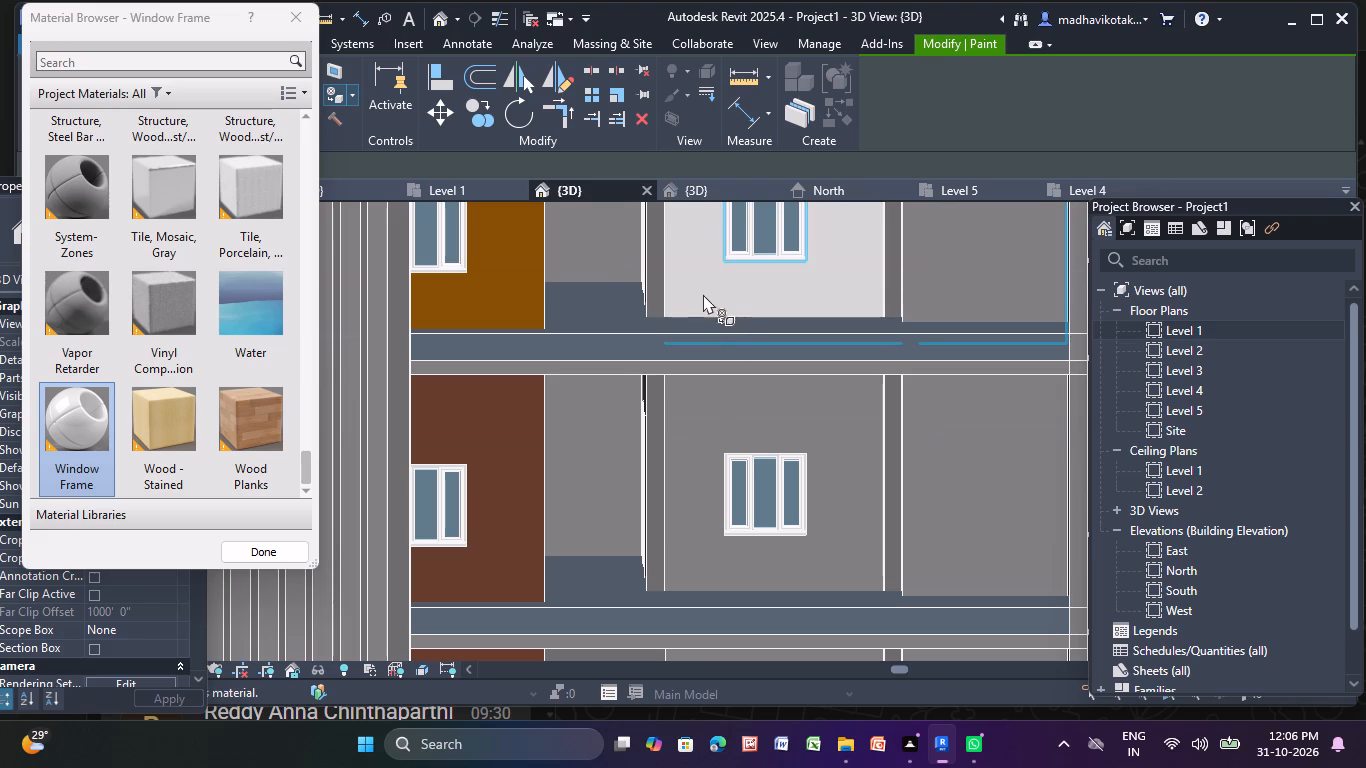
scroll(735, 390, down, 5)
click(733, 394)
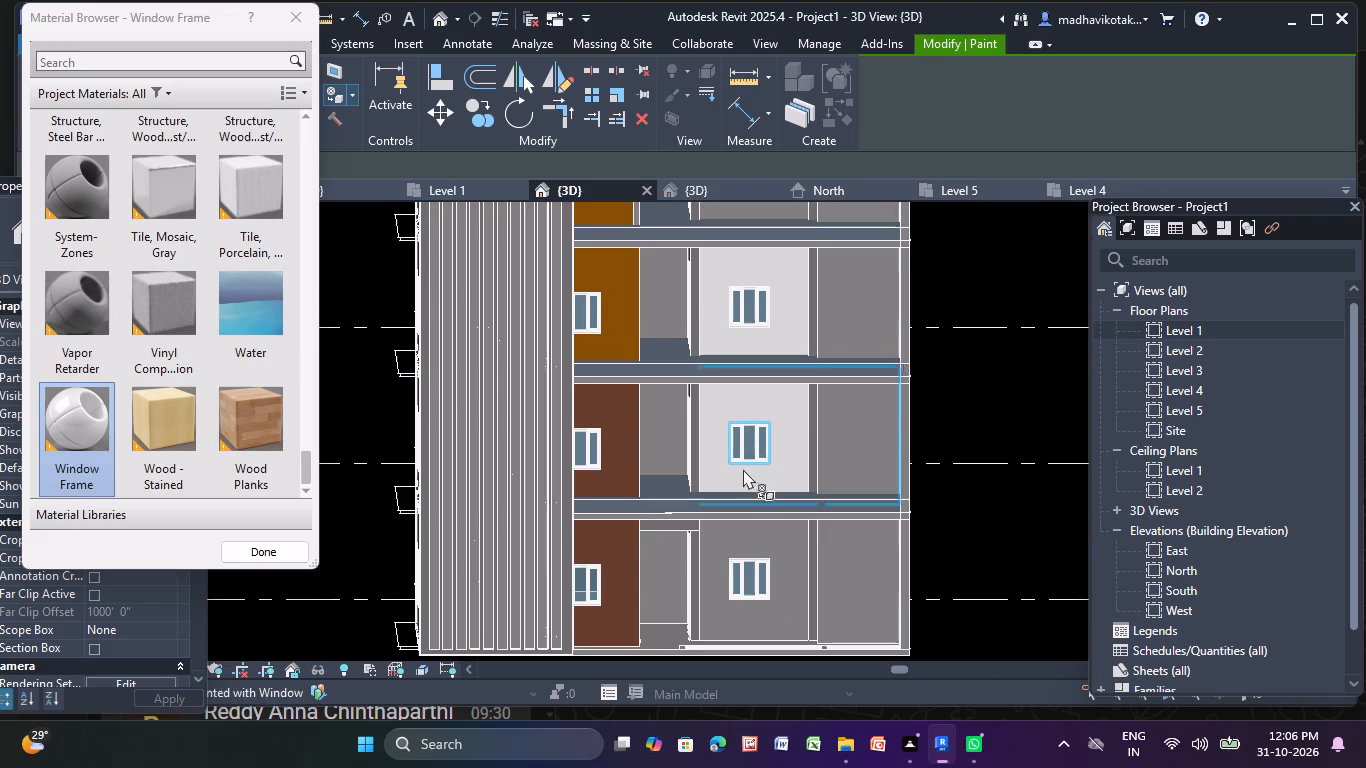
scroll(744, 472, down, 3)
scroll(776, 534, up, 3)
click(774, 532)
scroll(770, 529, down, 5)
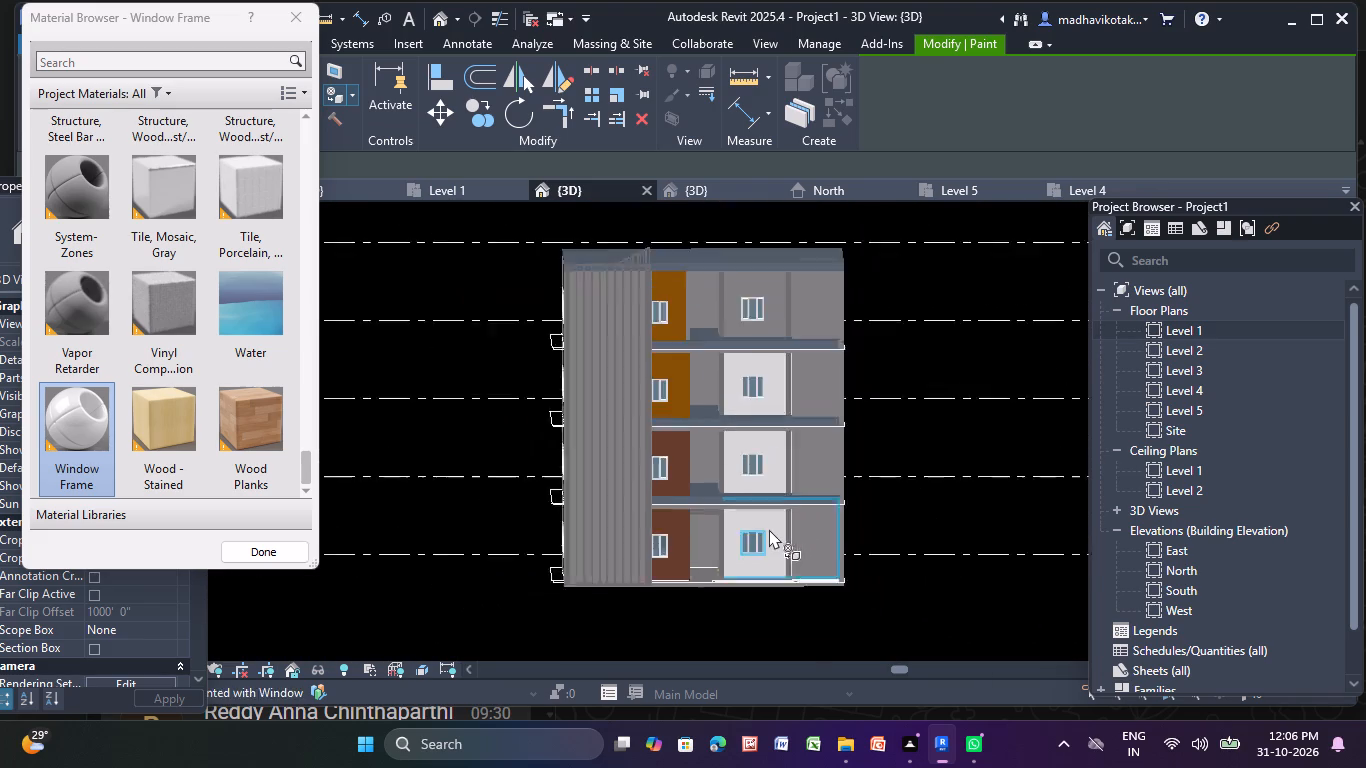
middle_drag(768, 529, 750, 611)
scroll(724, 417, up, 4)
click(726, 391)
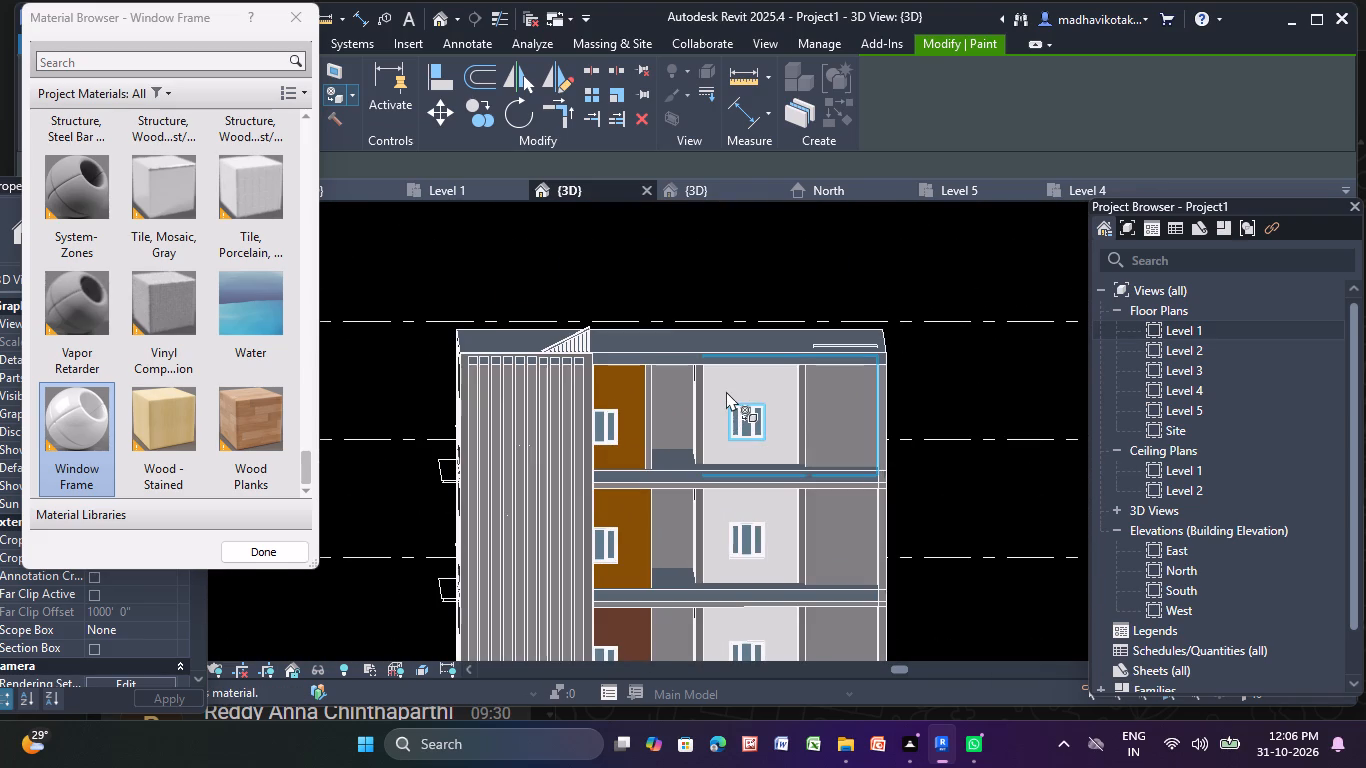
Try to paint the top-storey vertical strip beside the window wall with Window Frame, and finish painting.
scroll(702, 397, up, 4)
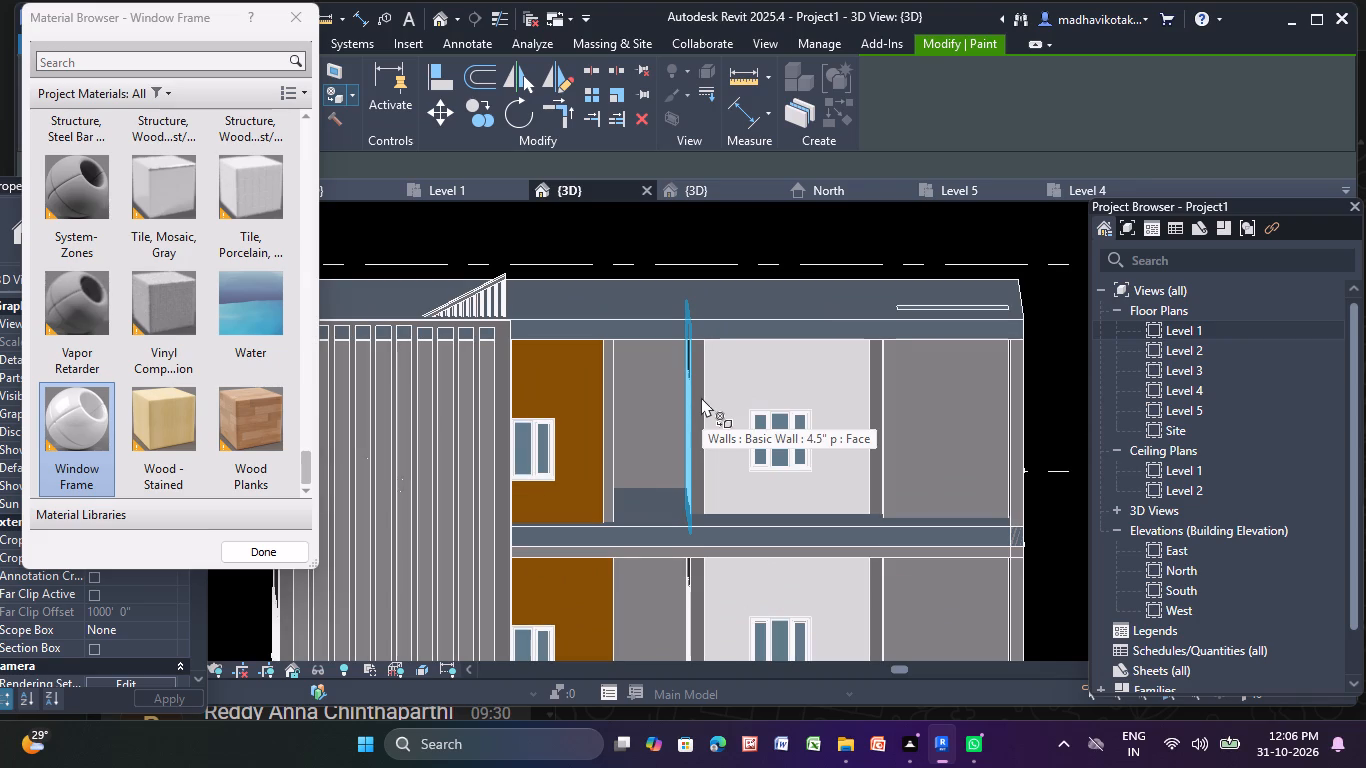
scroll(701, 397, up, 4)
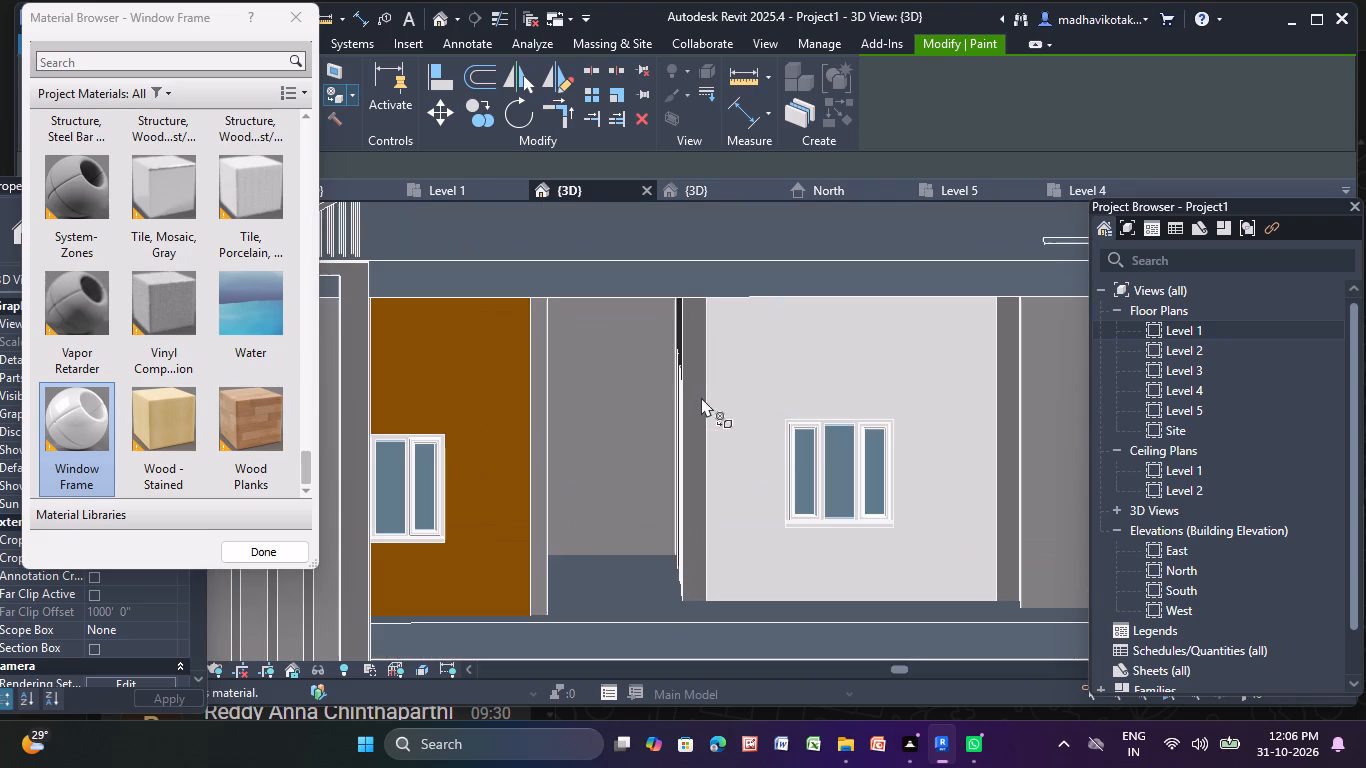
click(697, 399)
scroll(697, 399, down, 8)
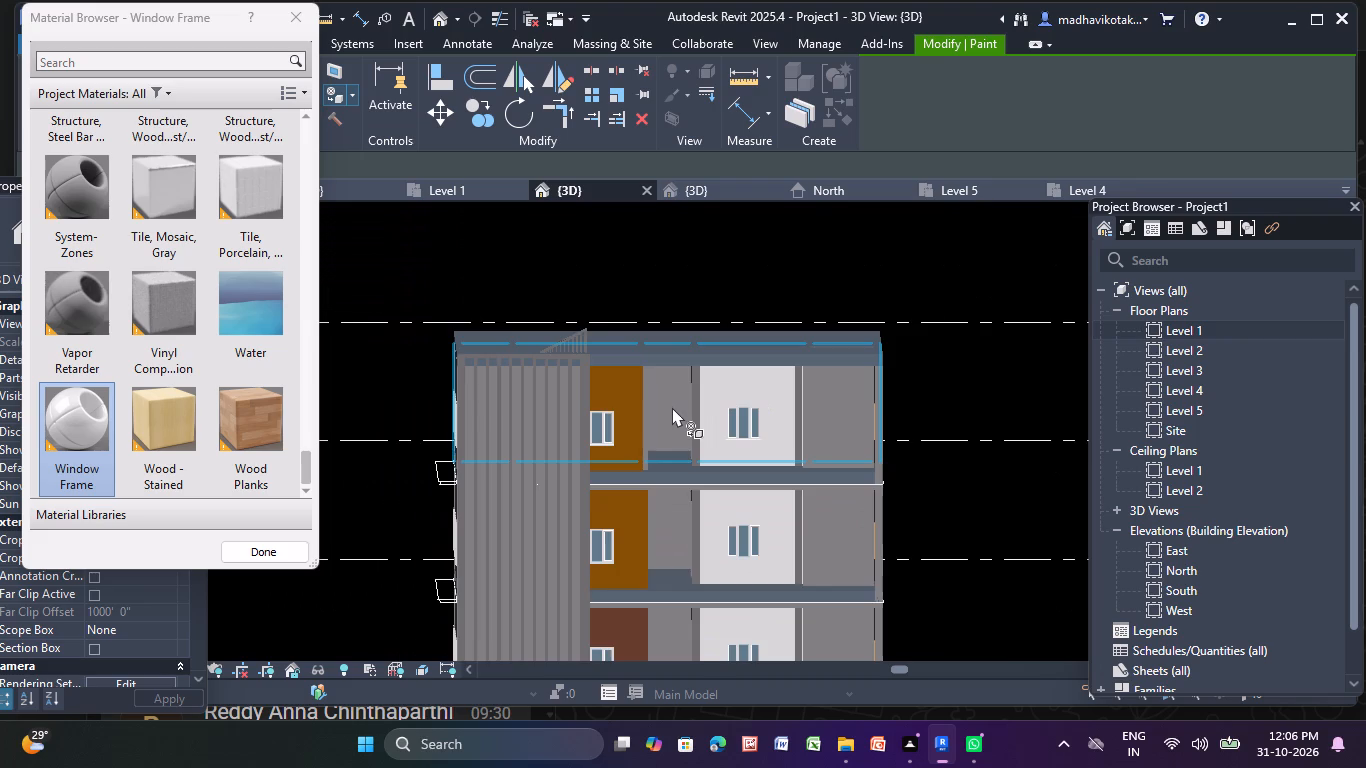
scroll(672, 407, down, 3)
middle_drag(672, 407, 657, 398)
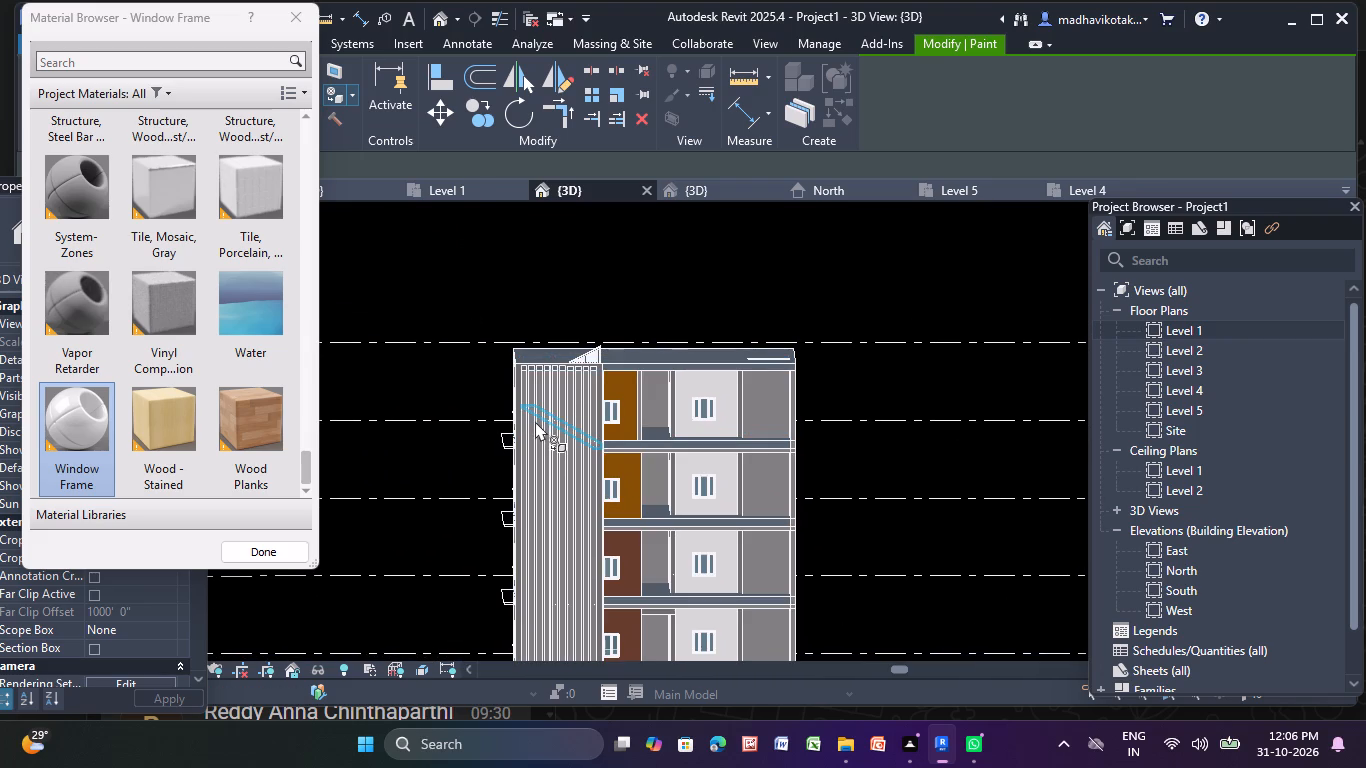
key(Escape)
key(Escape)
Open the grooved tower's in-place generic model for editing.
click(578, 463)
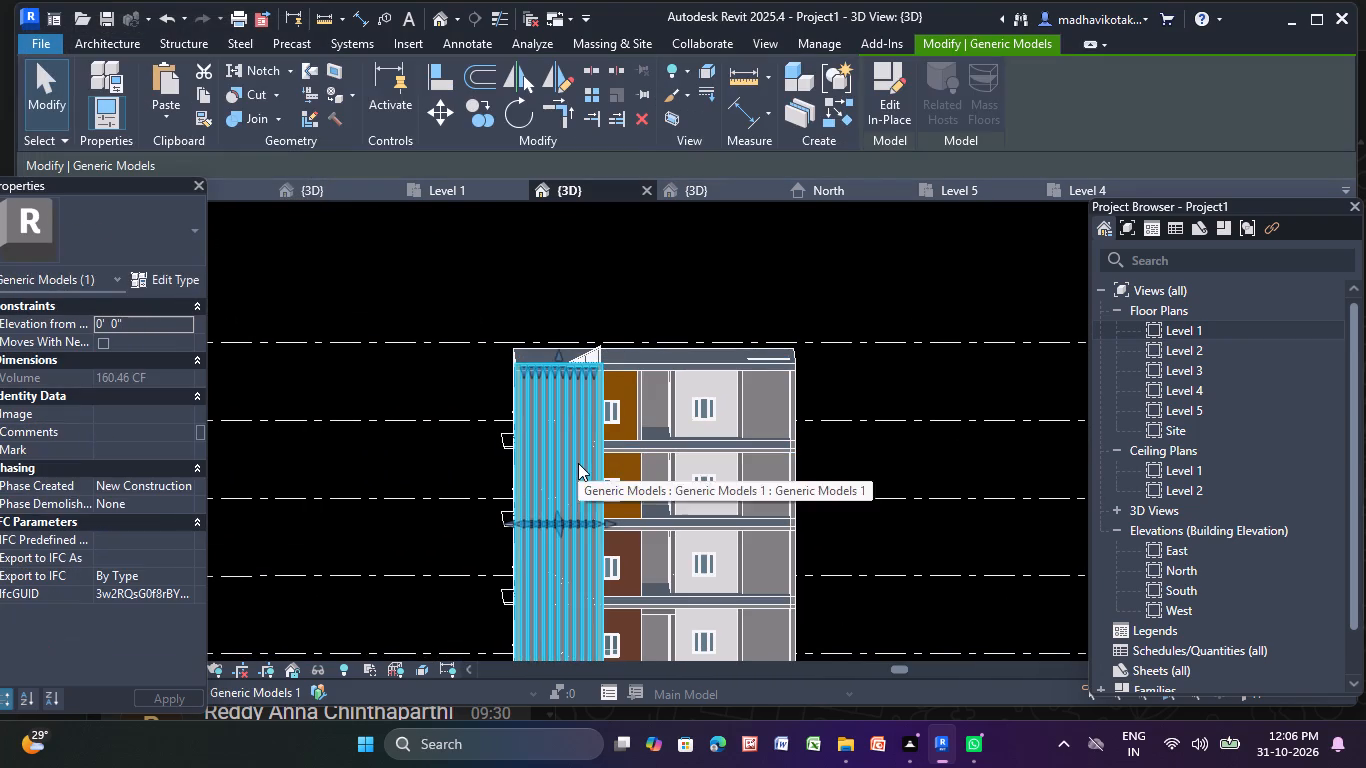
scroll(559, 383, up, 1)
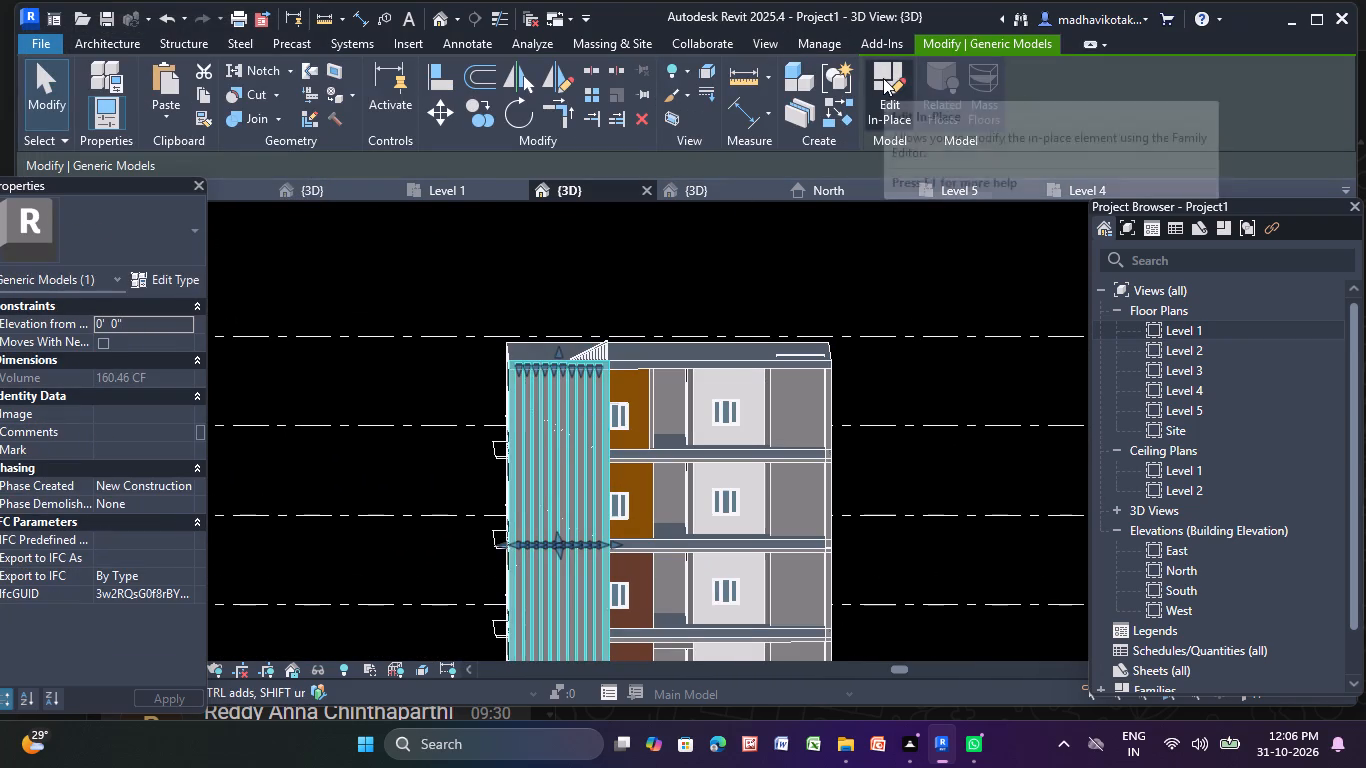
click(883, 78)
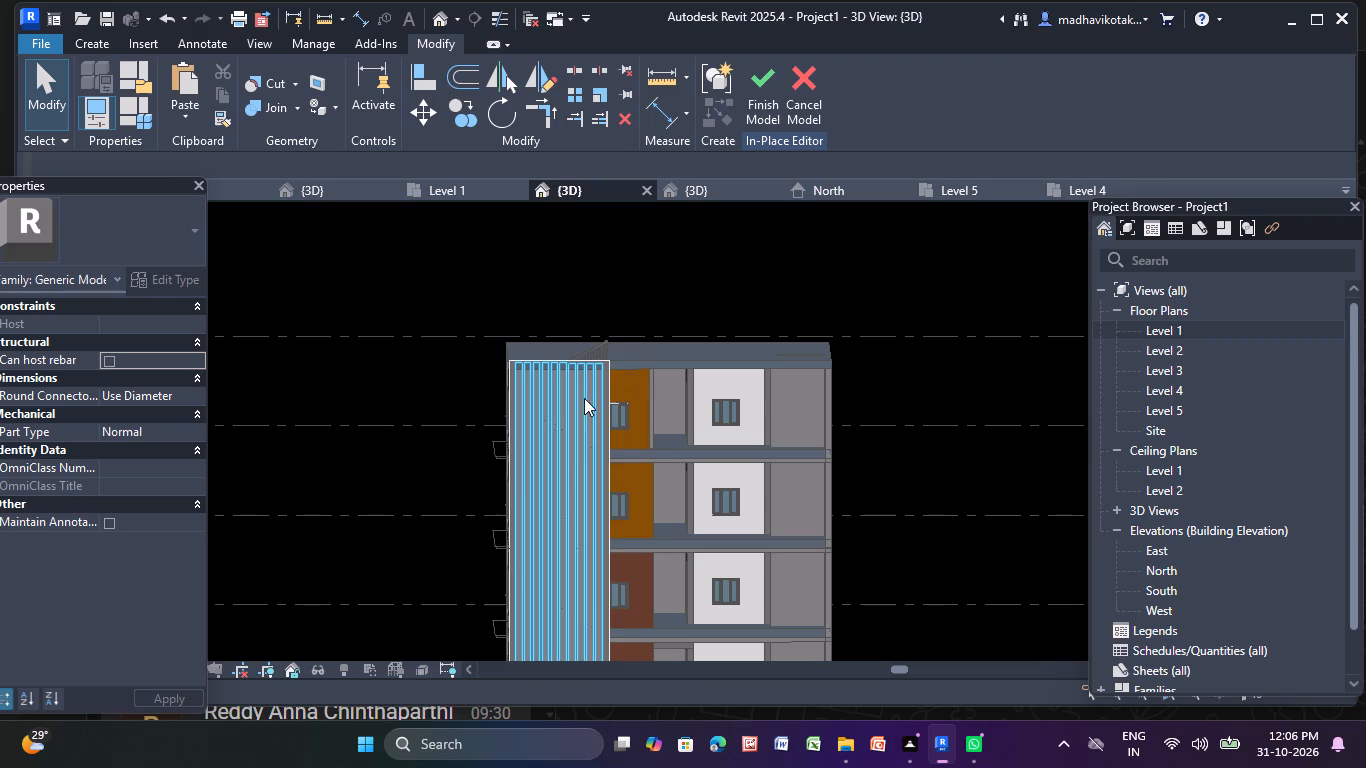
Paint the front face of the grooved tower model with the Earth material and finish the in-place model.
click(544, 406)
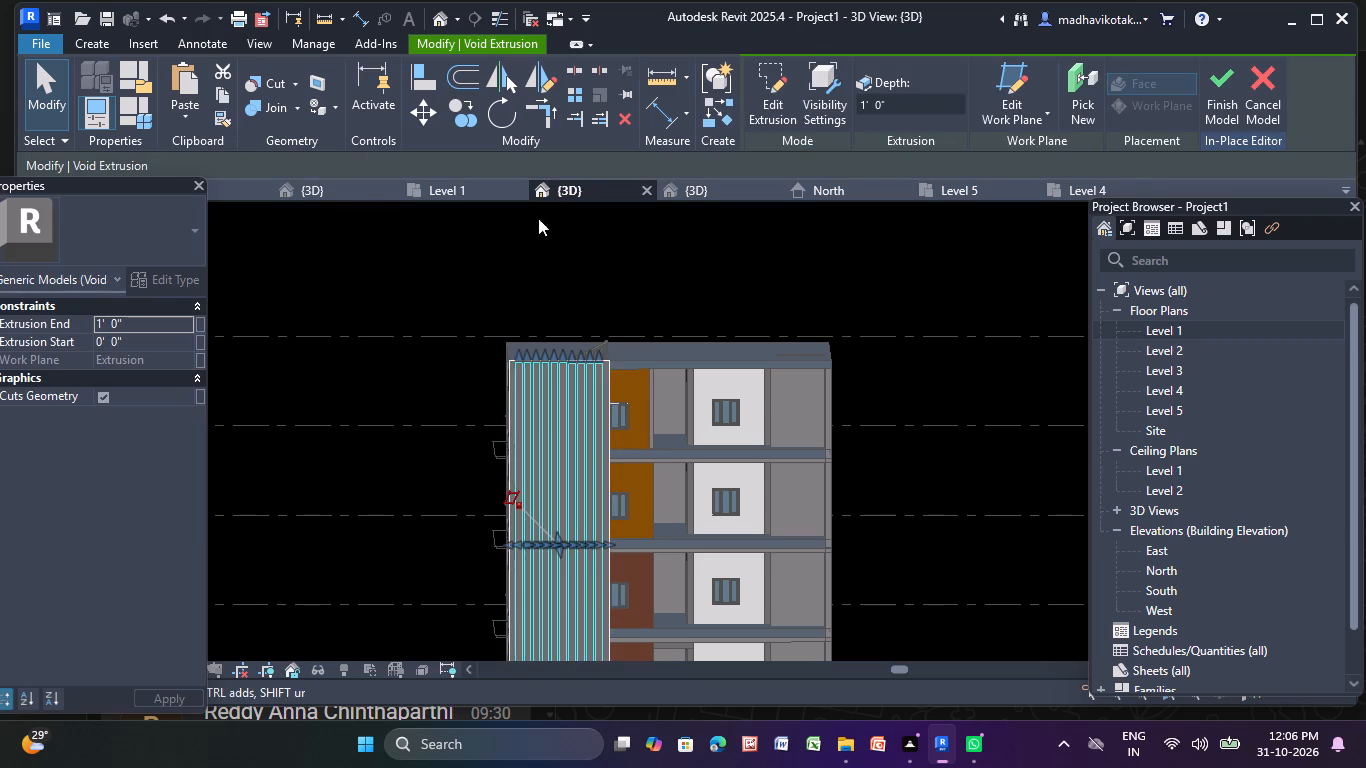
click(334, 107)
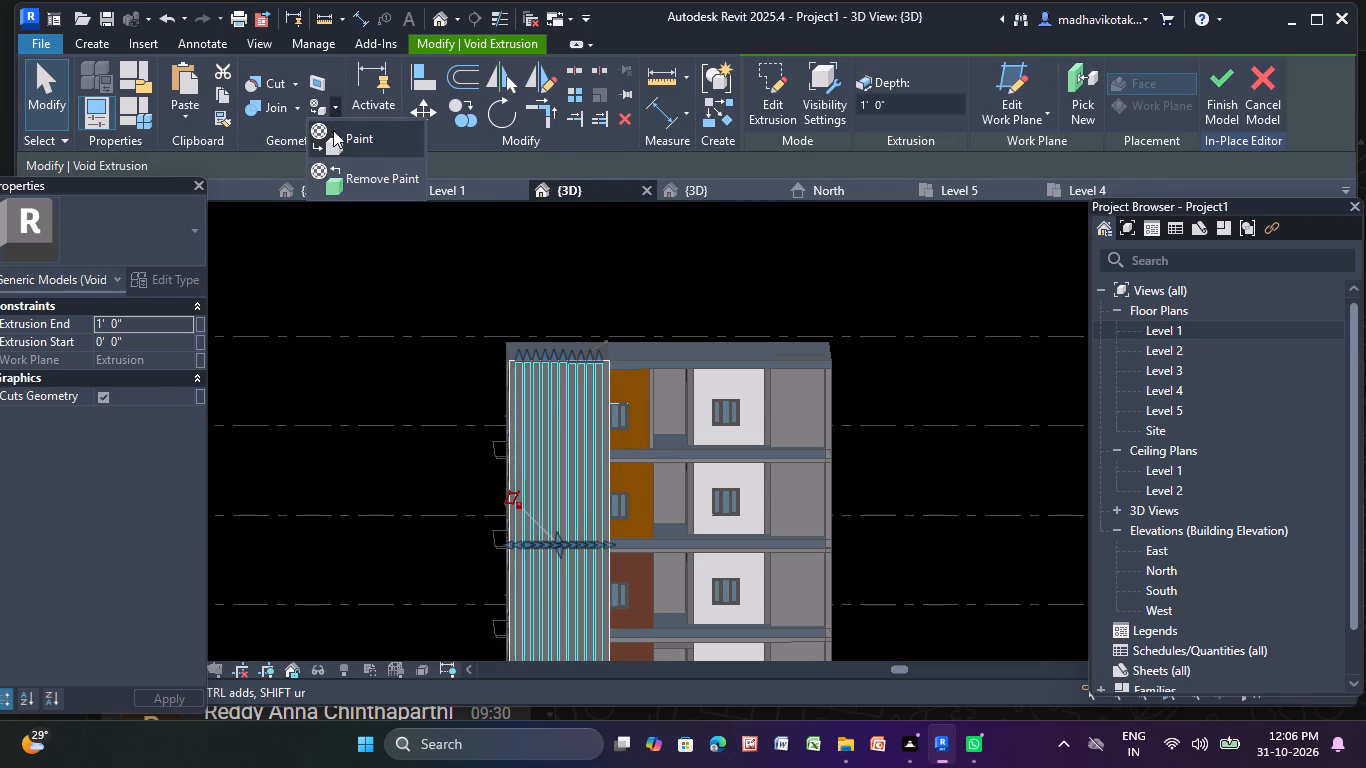
click(339, 140)
scroll(221, 360, up, 5)
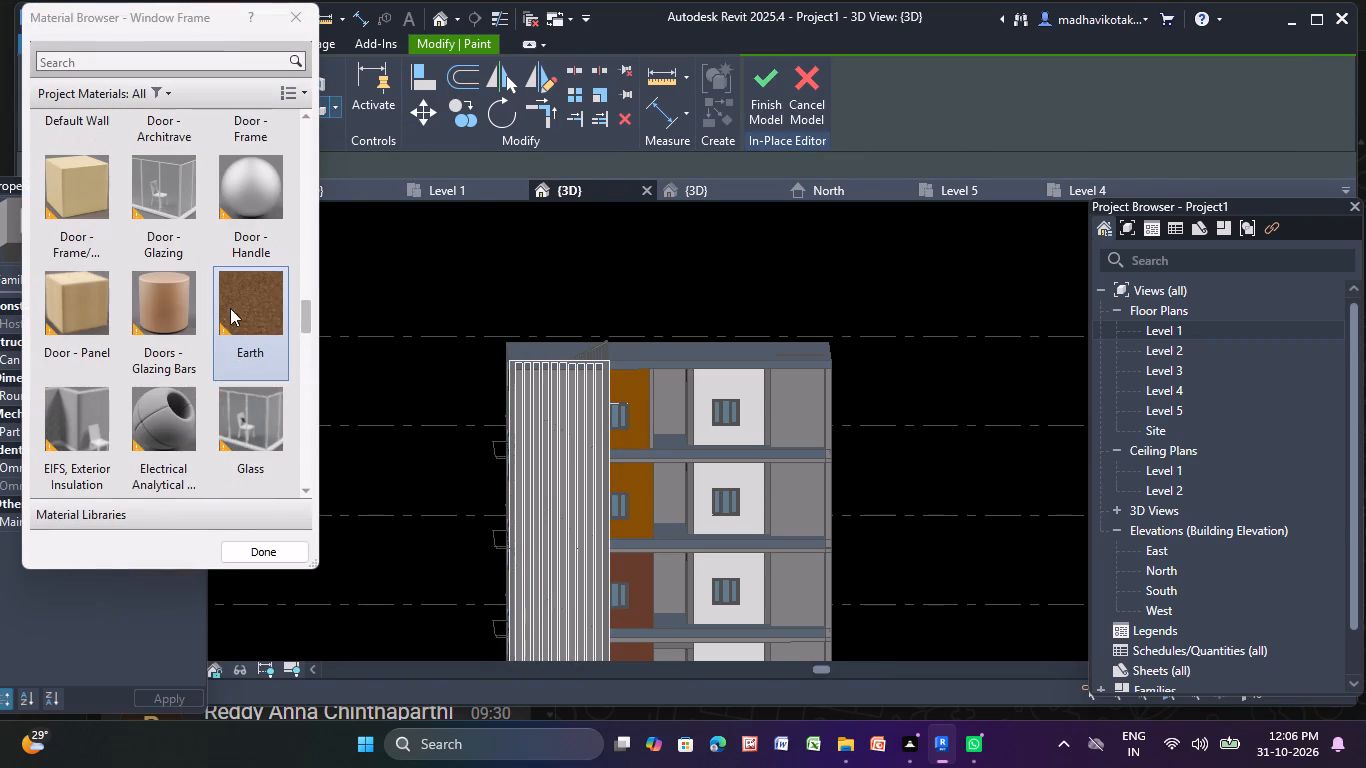
click(238, 303)
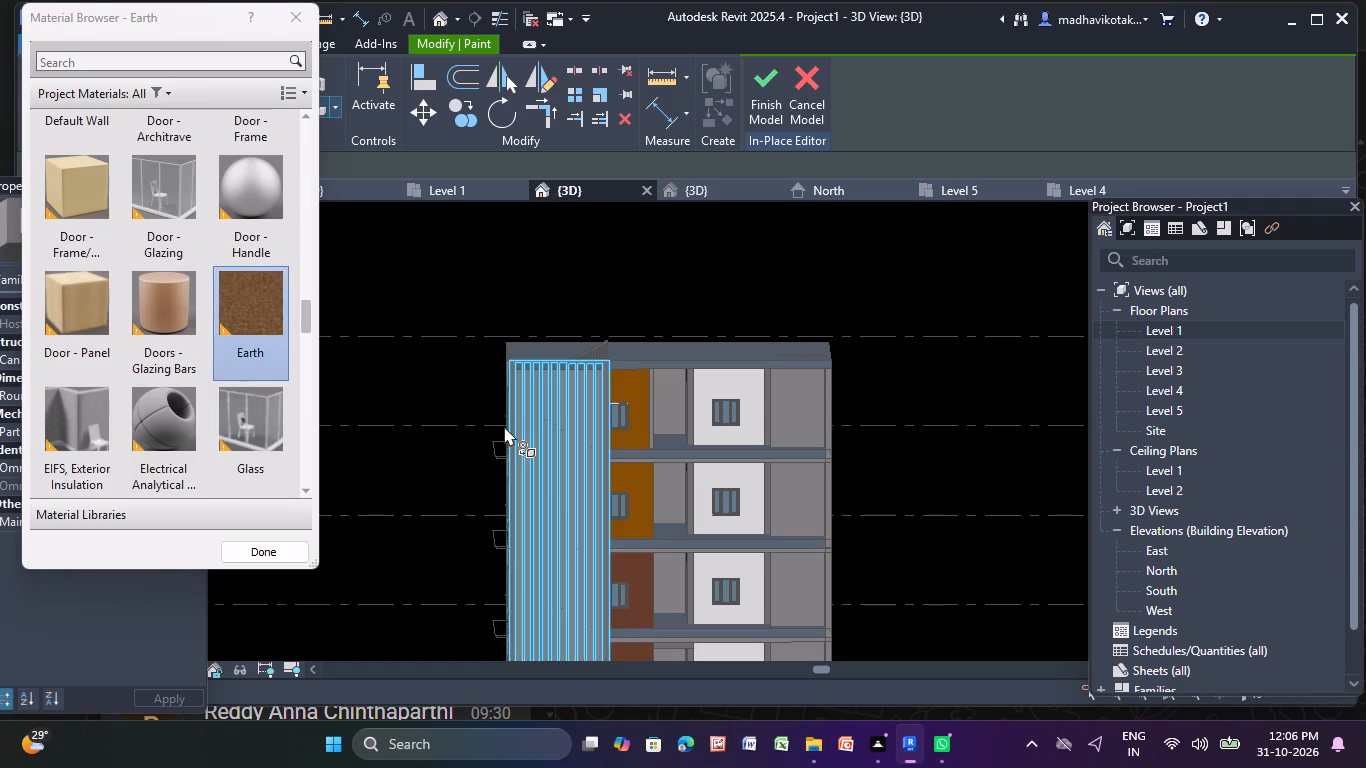
scroll(504, 427, up, 15)
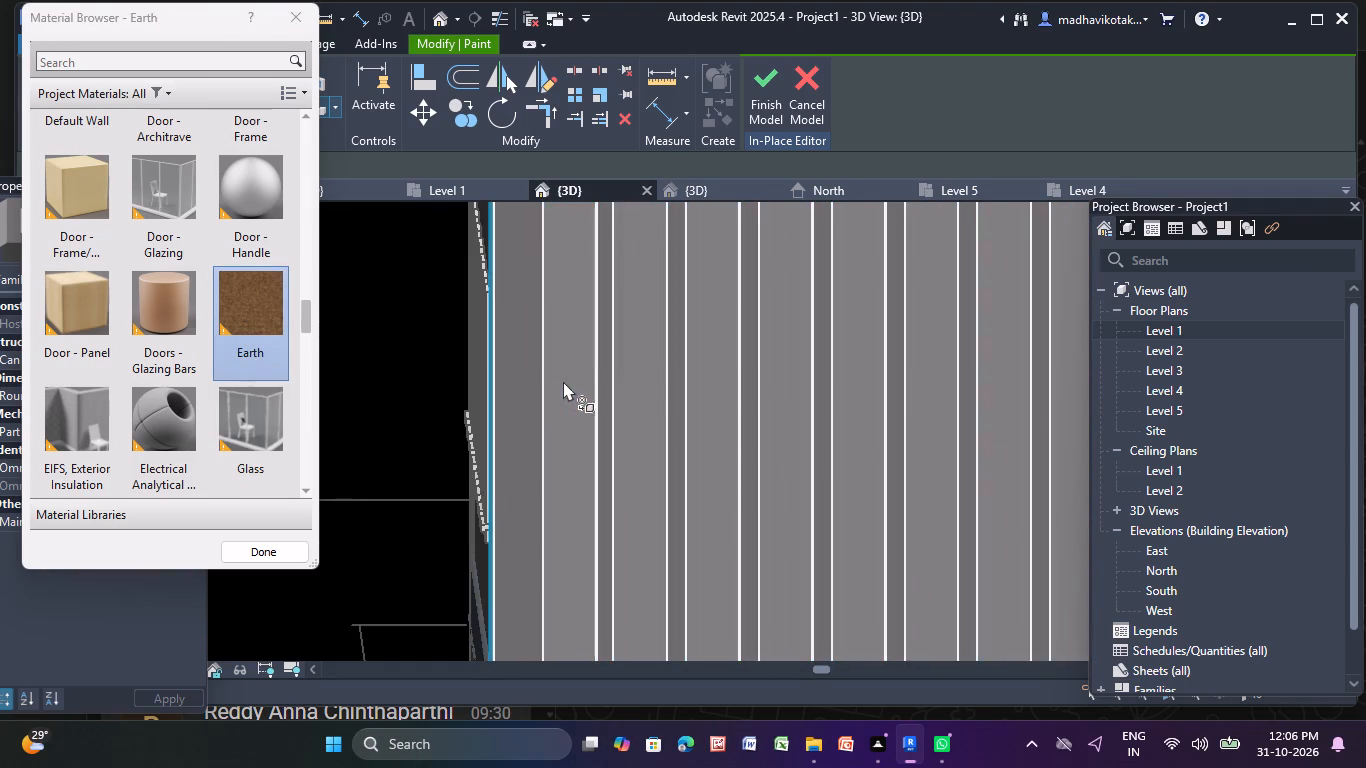
scroll(622, 393, up, 4)
click(600, 394)
scroll(600, 394, down, 16)
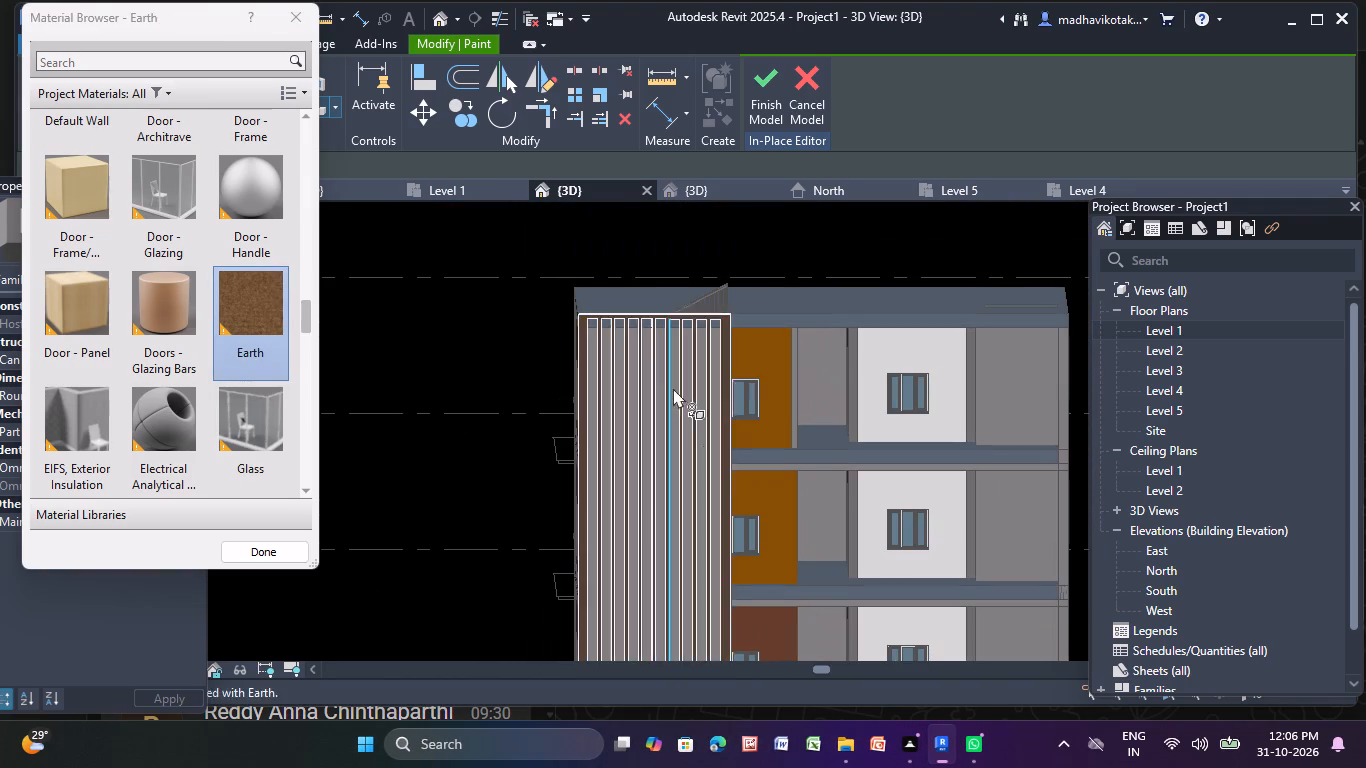
click(766, 92)
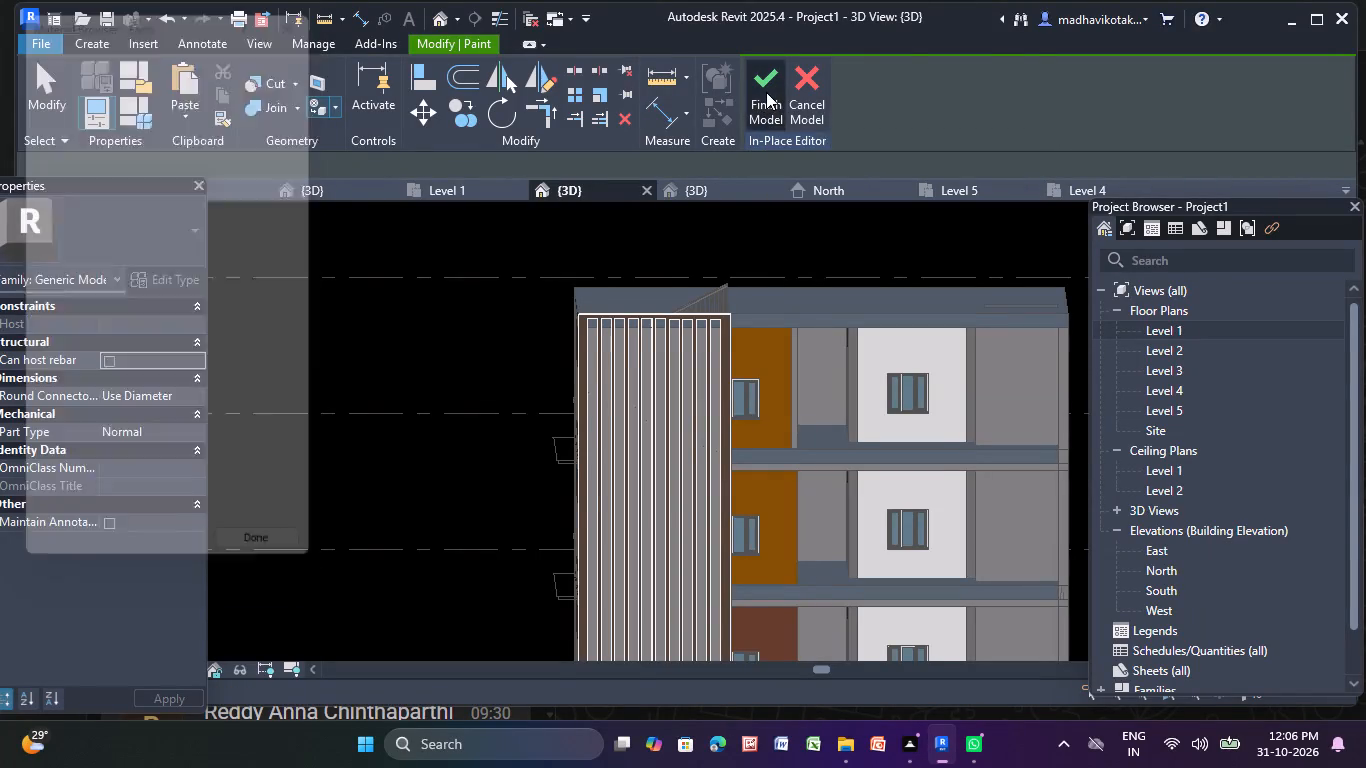
Examine the grooved tower up close to identify the element behind the grey strips between its brown fins.
scroll(746, 219, down, 3)
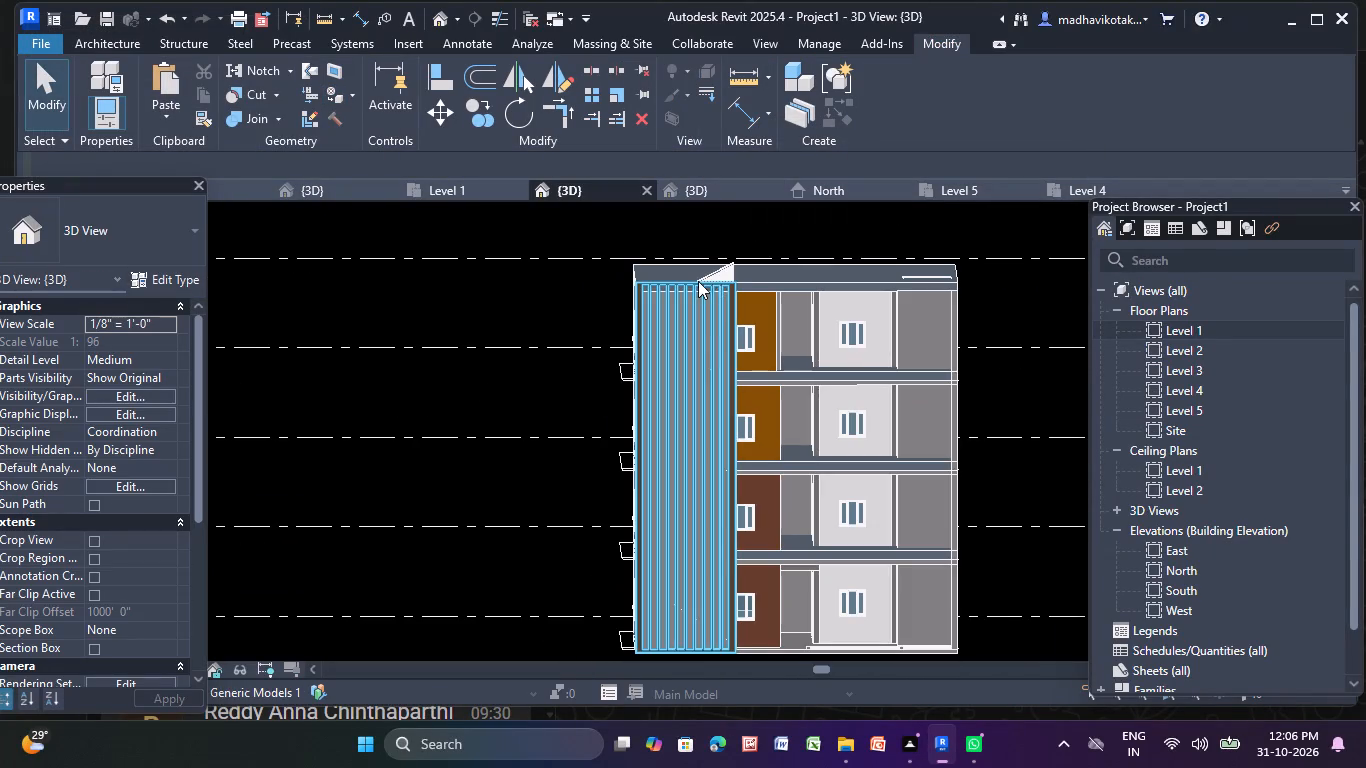
scroll(707, 373, up, 6)
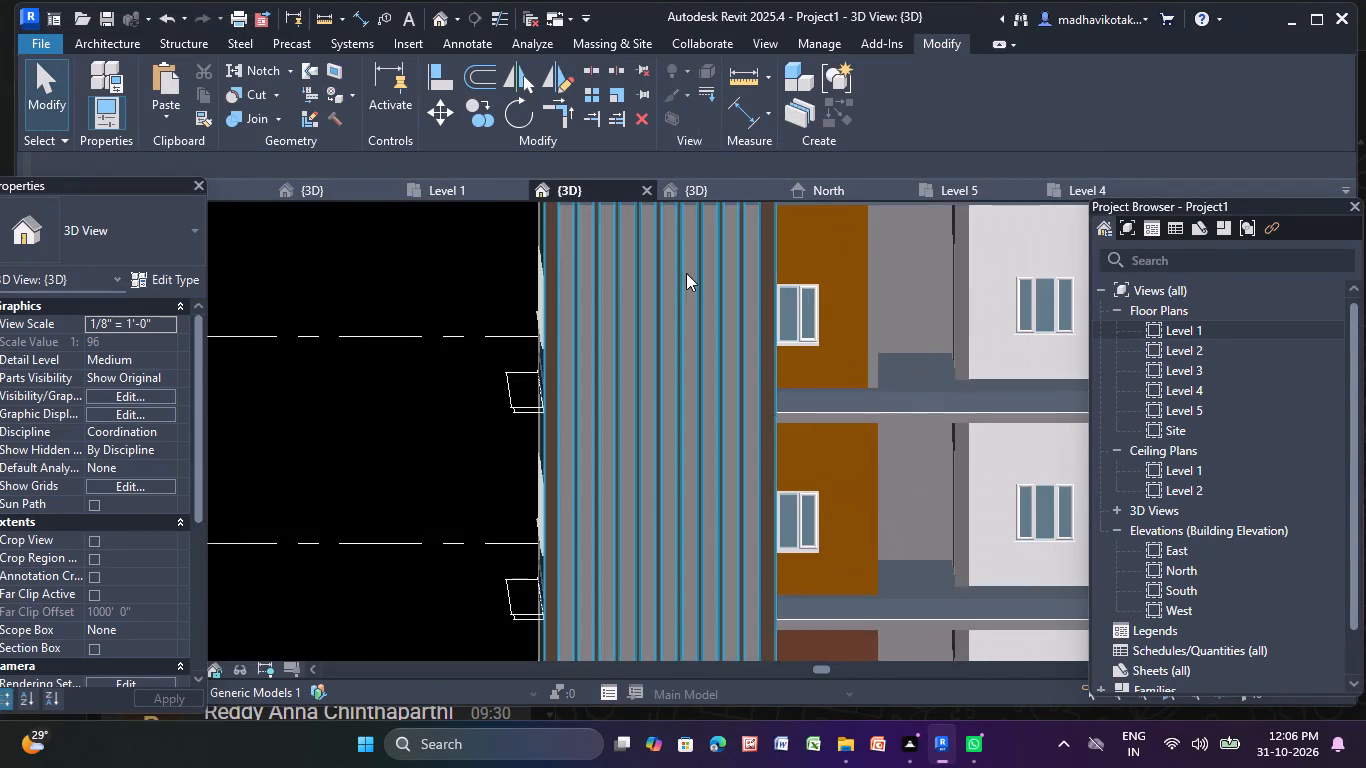
scroll(782, 254, up, 2)
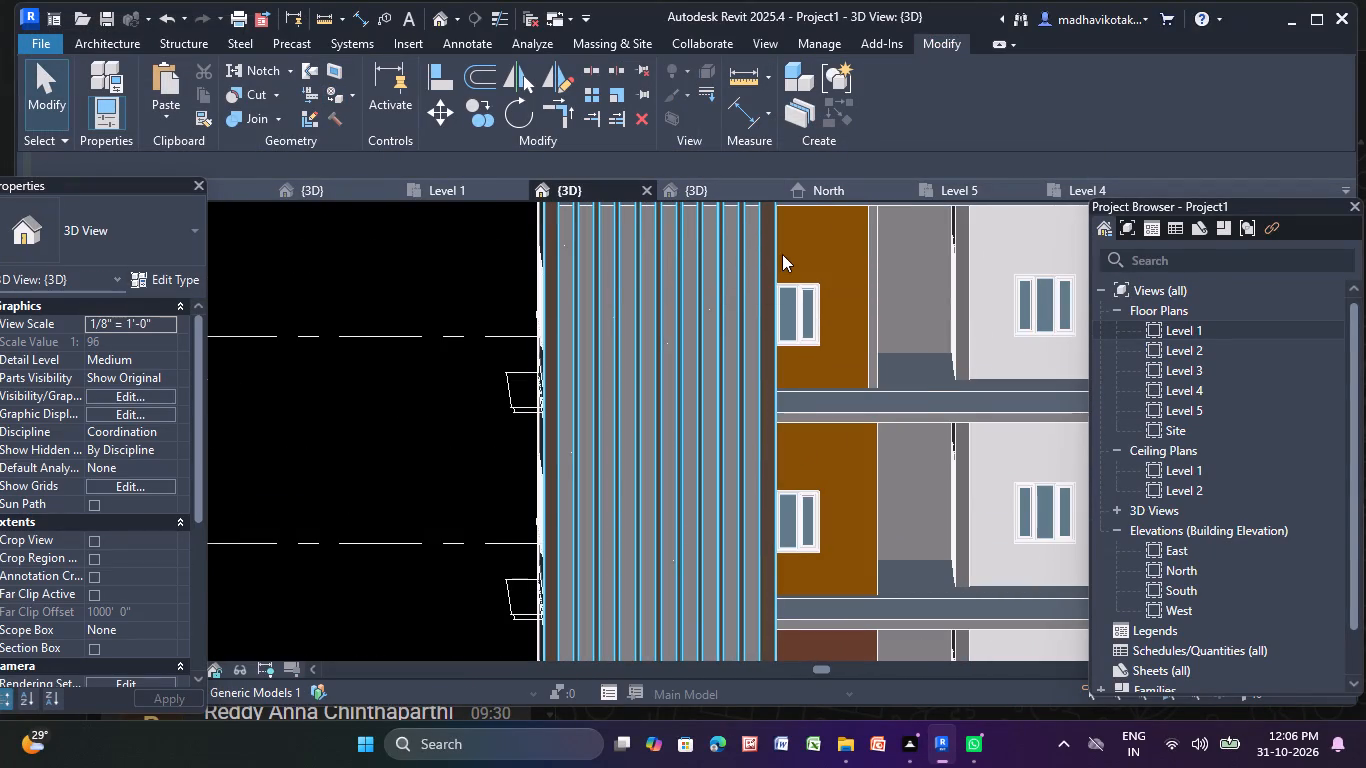
scroll(782, 254, up, 1)
scroll(658, 290, up, 4)
scroll(642, 288, down, 6)
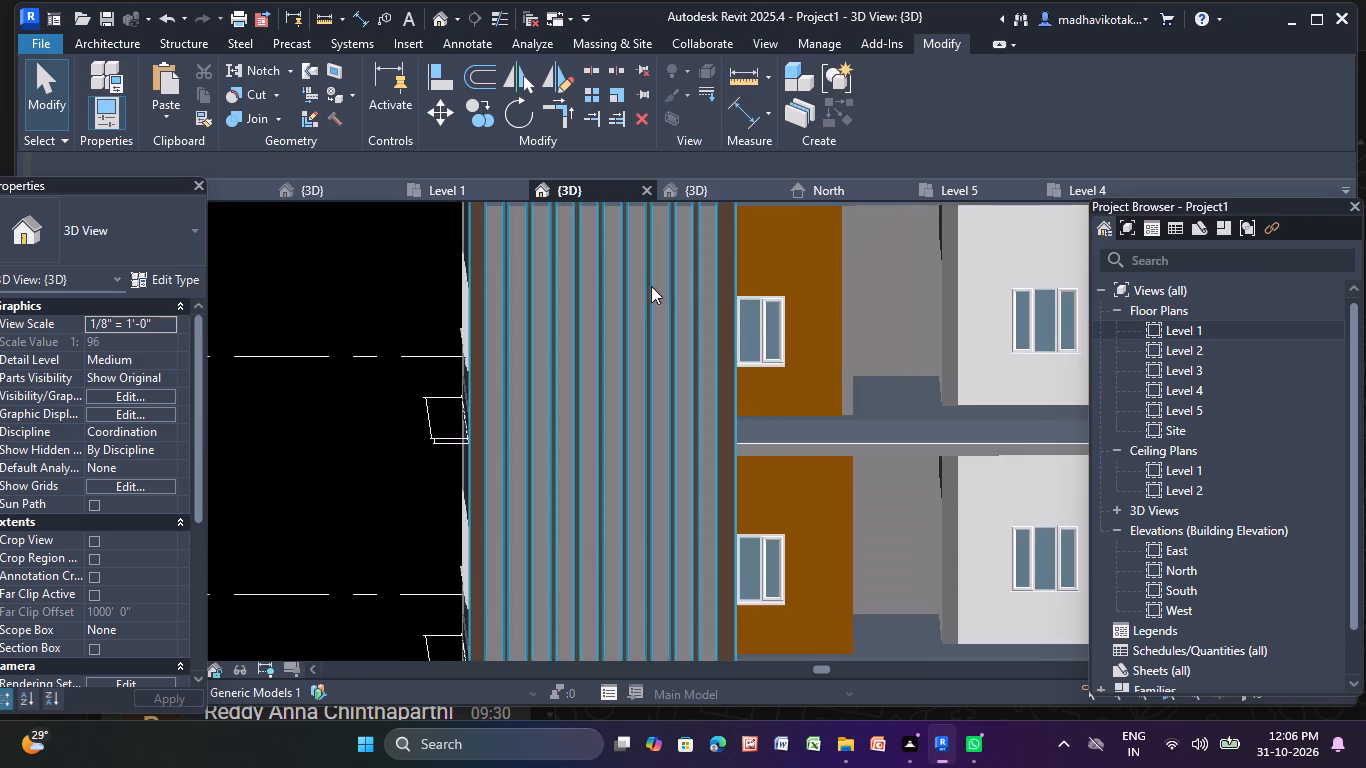
shift+middle_drag(736, 293, 668, 359)
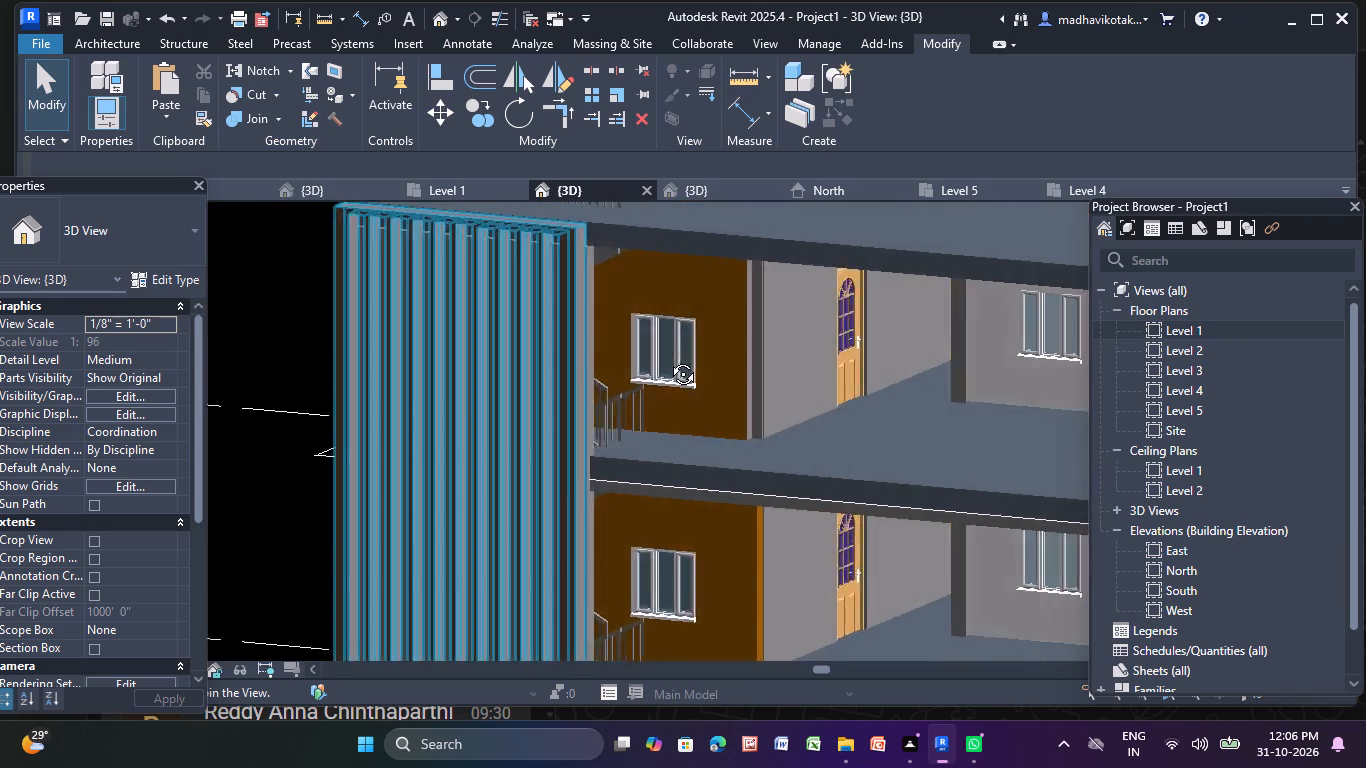
shift+middle_drag(668, 359, 682, 331)
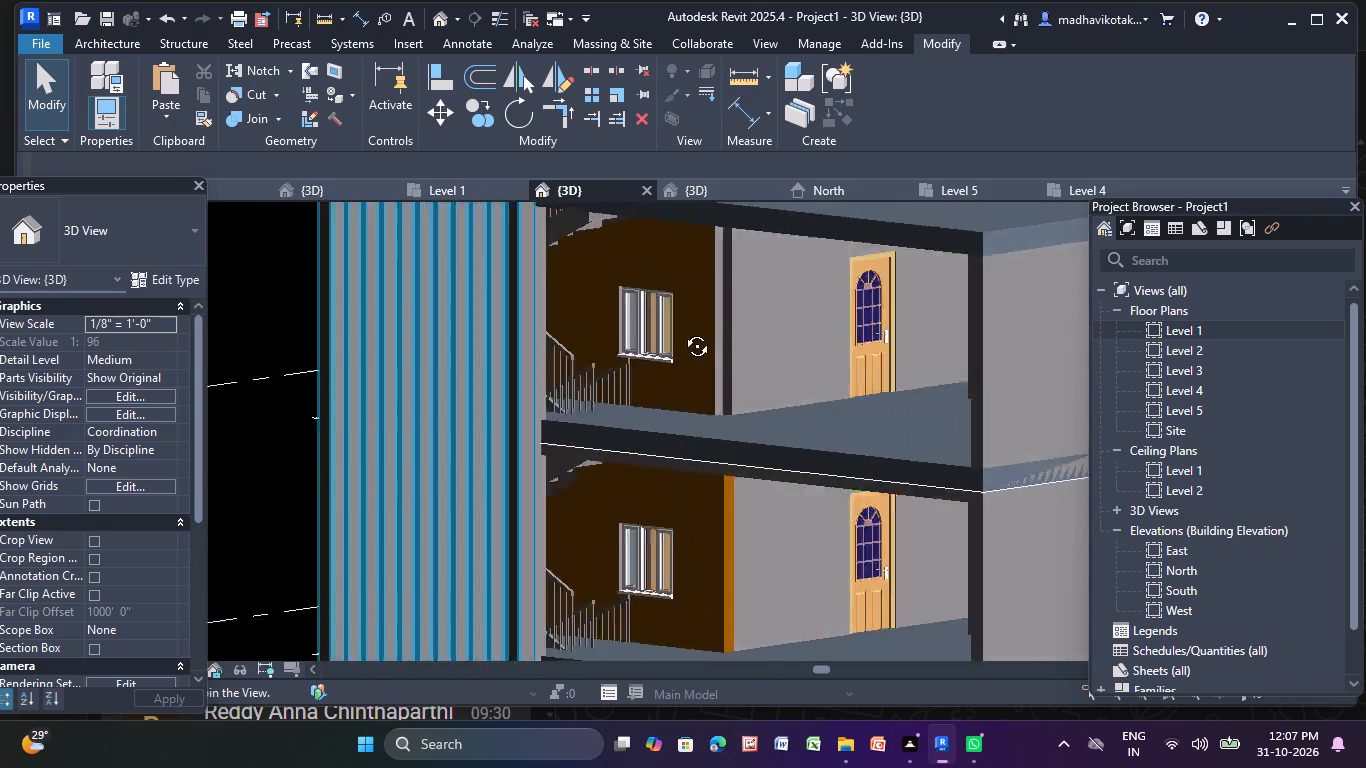
shift+middle_drag(682, 331, 745, 330)
scroll(573, 316, up, 11)
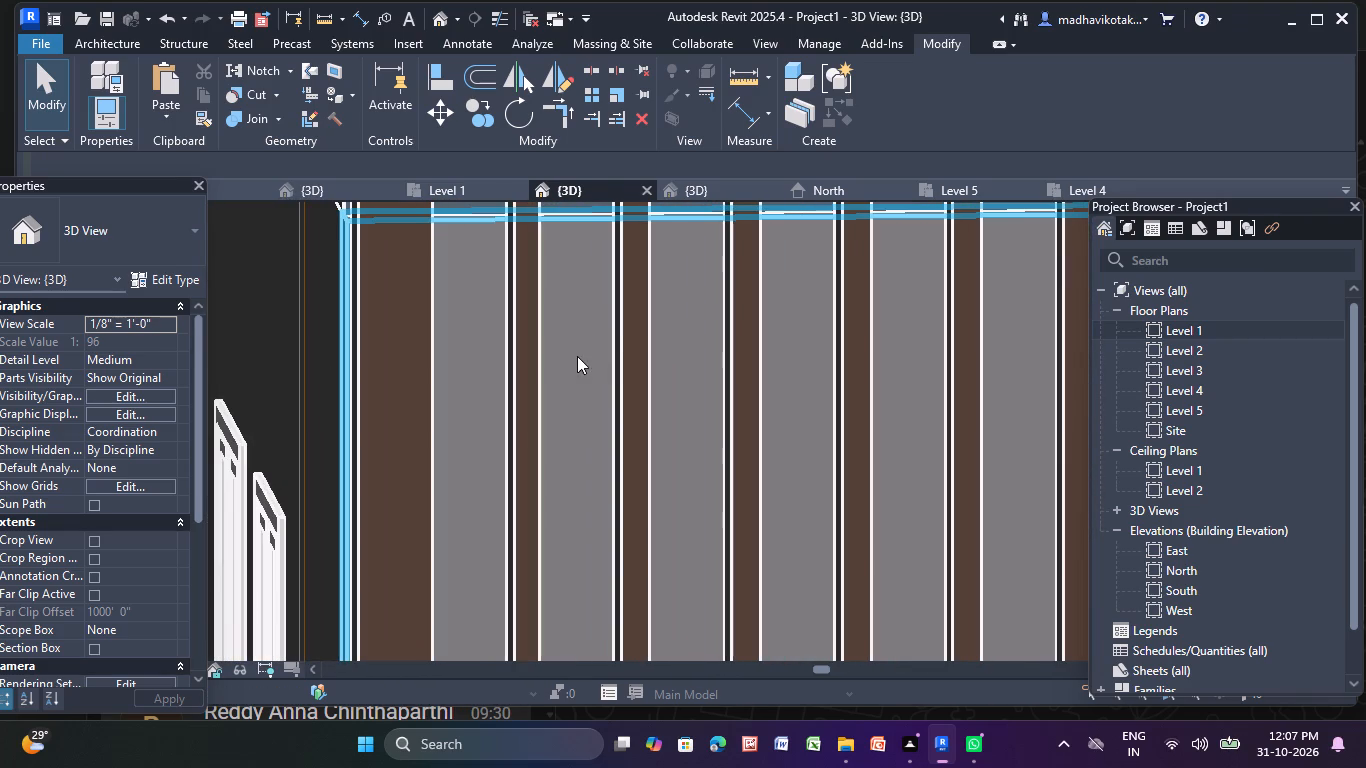
click(577, 356)
scroll(577, 356, down, 1)
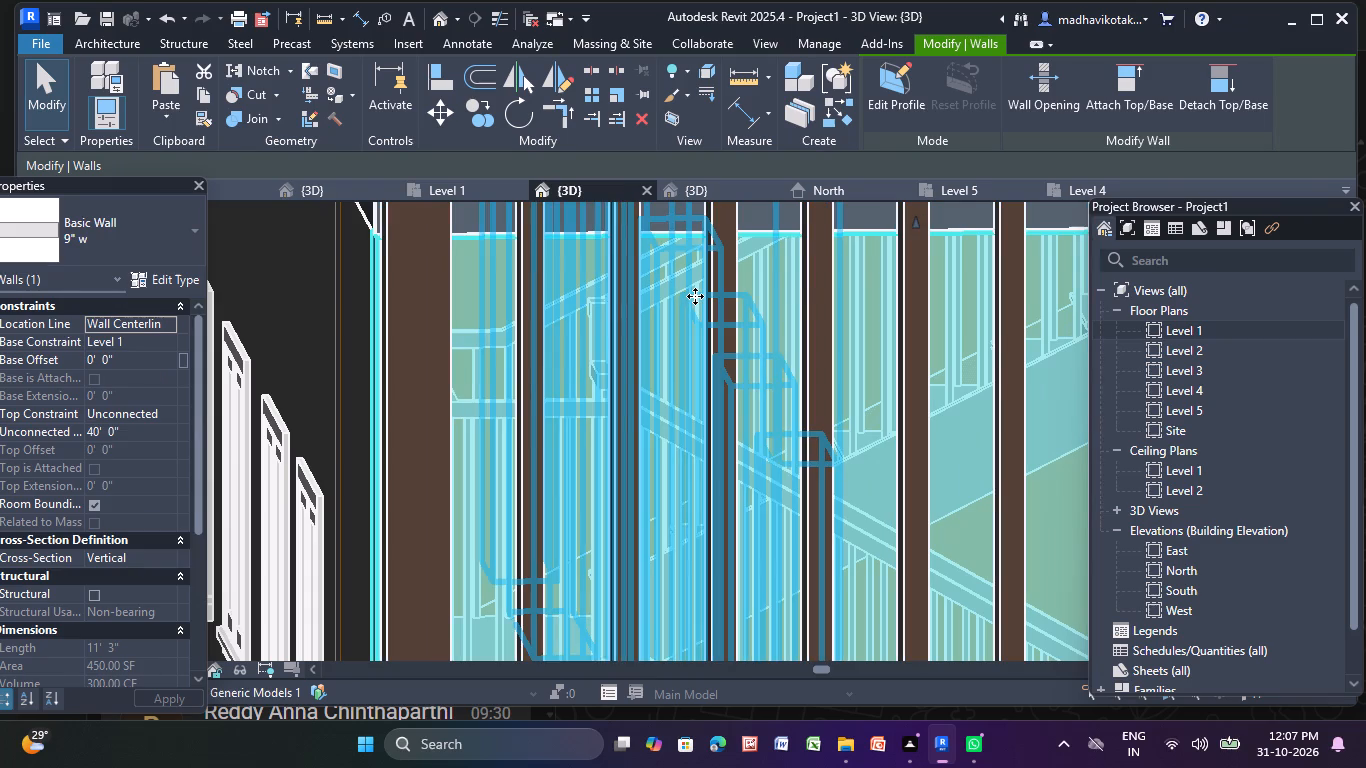
key(Escape)
key(Escape)
scroll(577, 313, down, 4)
middle_drag(573, 313, 438, 238)
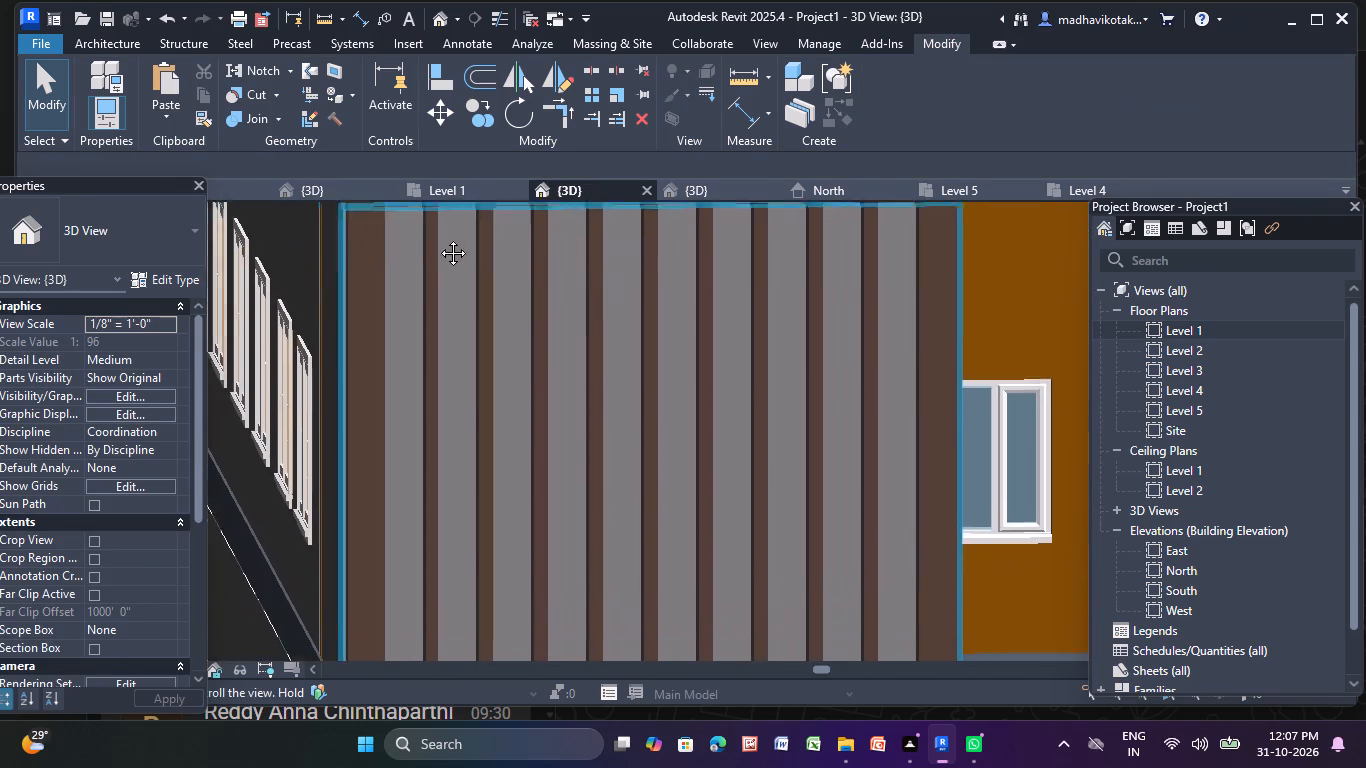
middle_drag(438, 238, 425, 215)
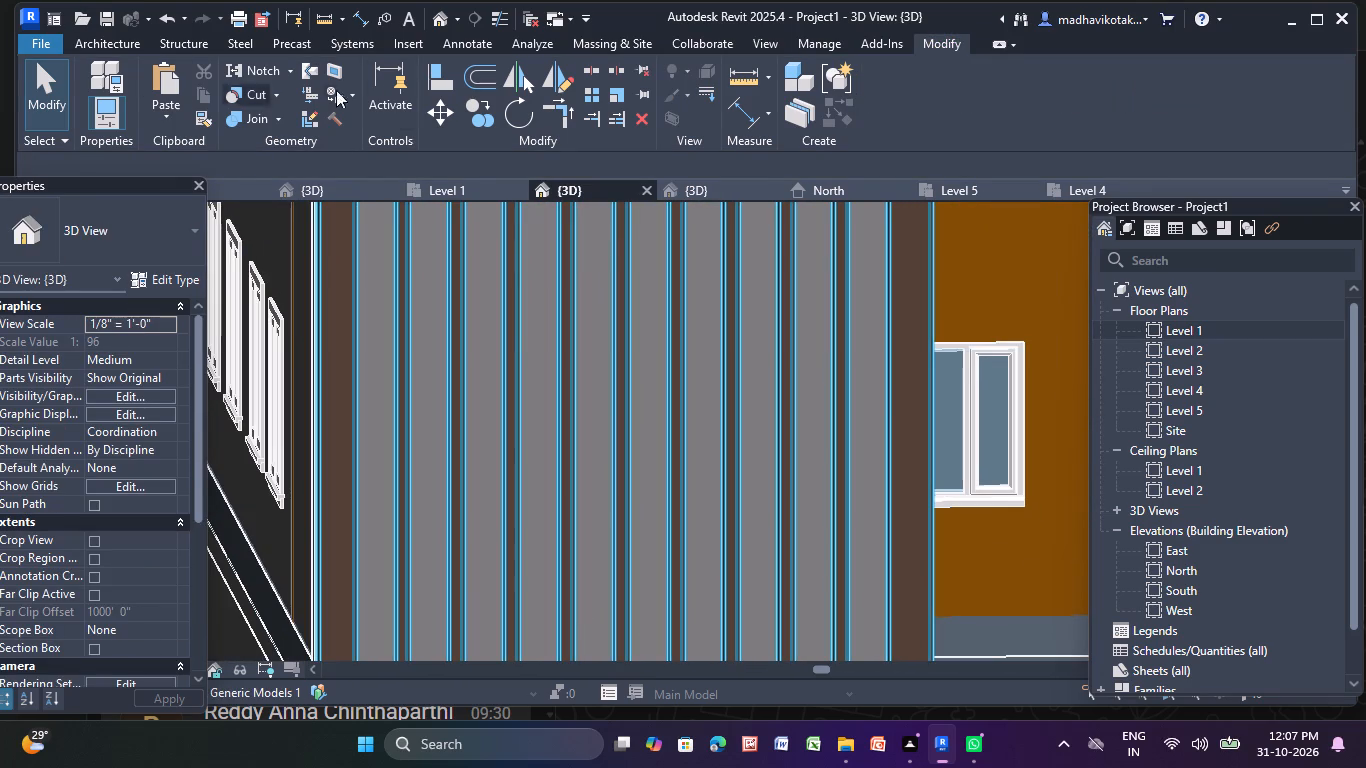
Paint the wall face behind the tower's grooves with the Doors - Glazing Bars material.
click(348, 95)
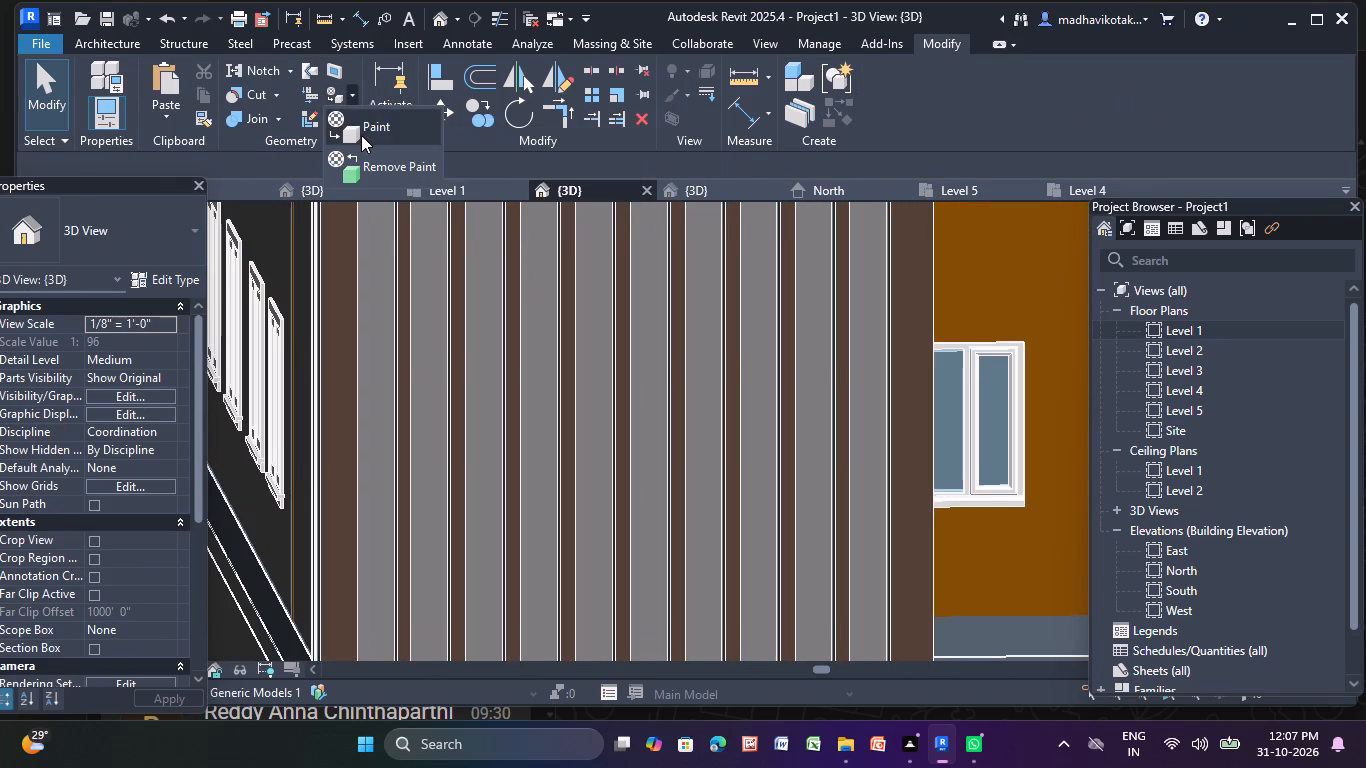
click(371, 124)
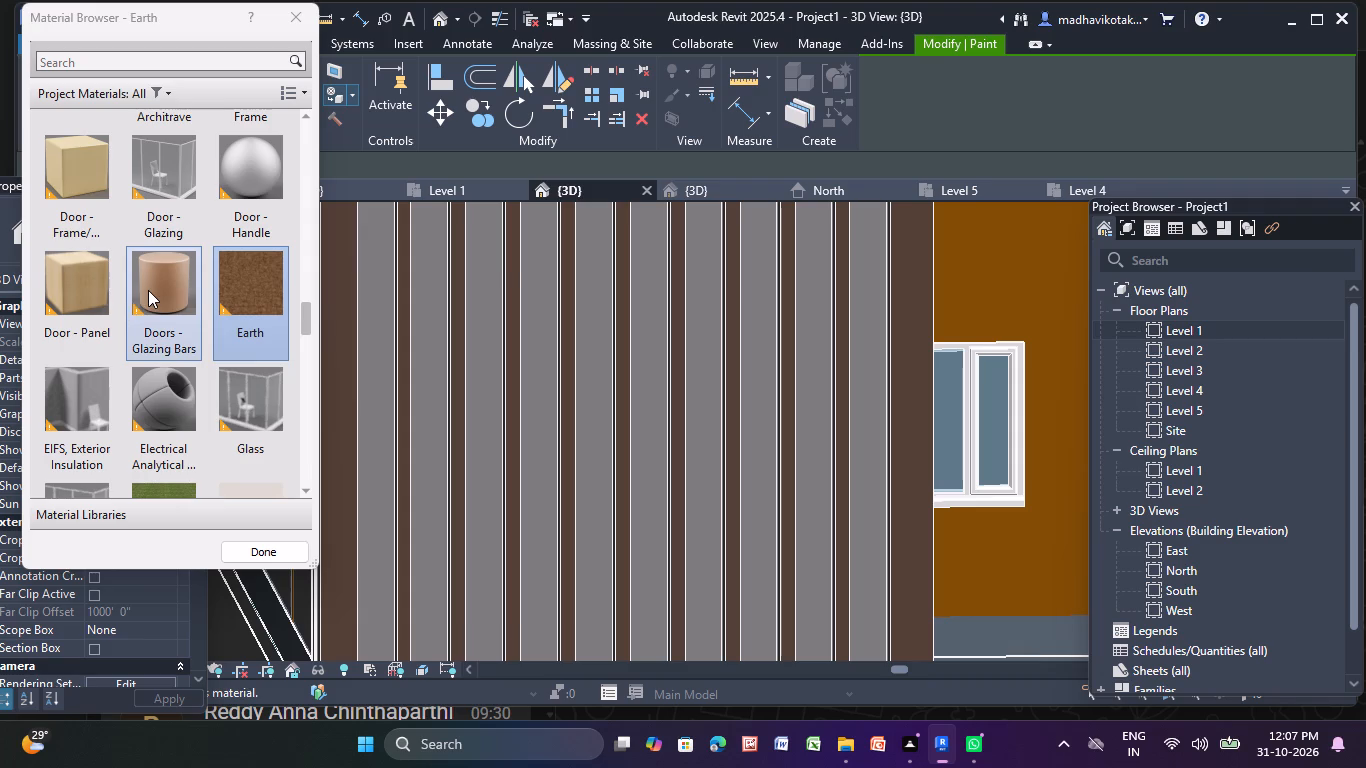
click(148, 290)
scroll(383, 369, up, 4)
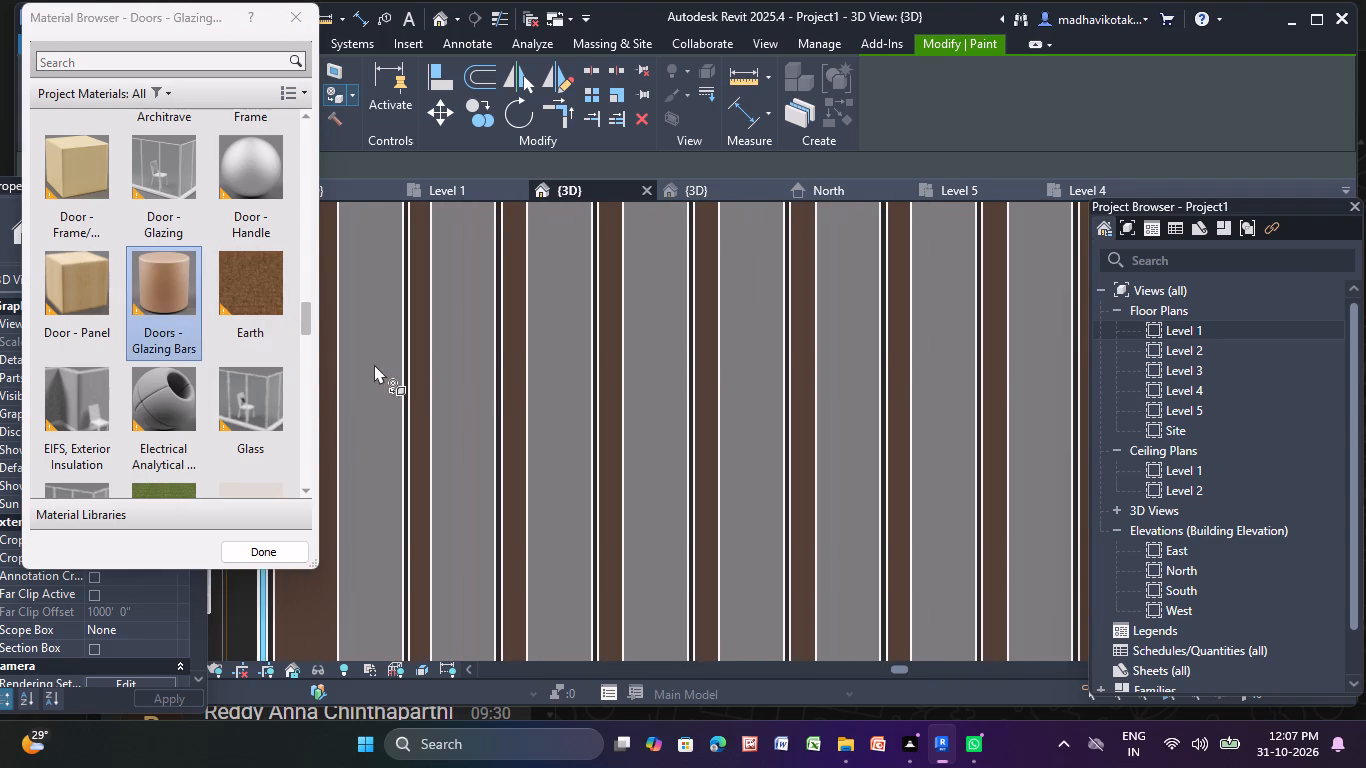
click(374, 364)
Inspect the tower's two-tone finish from a distance and up close, and finish painting.
scroll(374, 364, down, 13)
middle_drag(391, 351, 453, 205)
scroll(535, 266, down, 5)
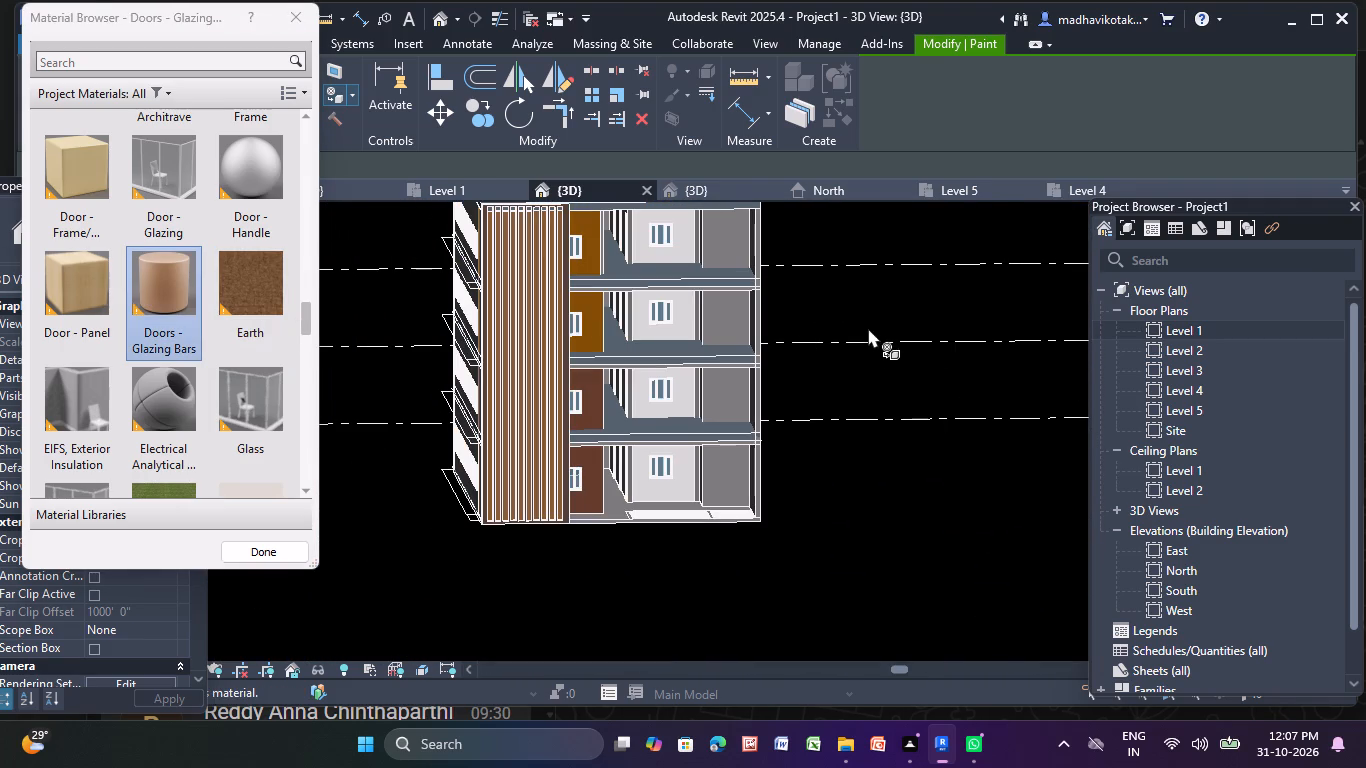
scroll(917, 480, down, 2)
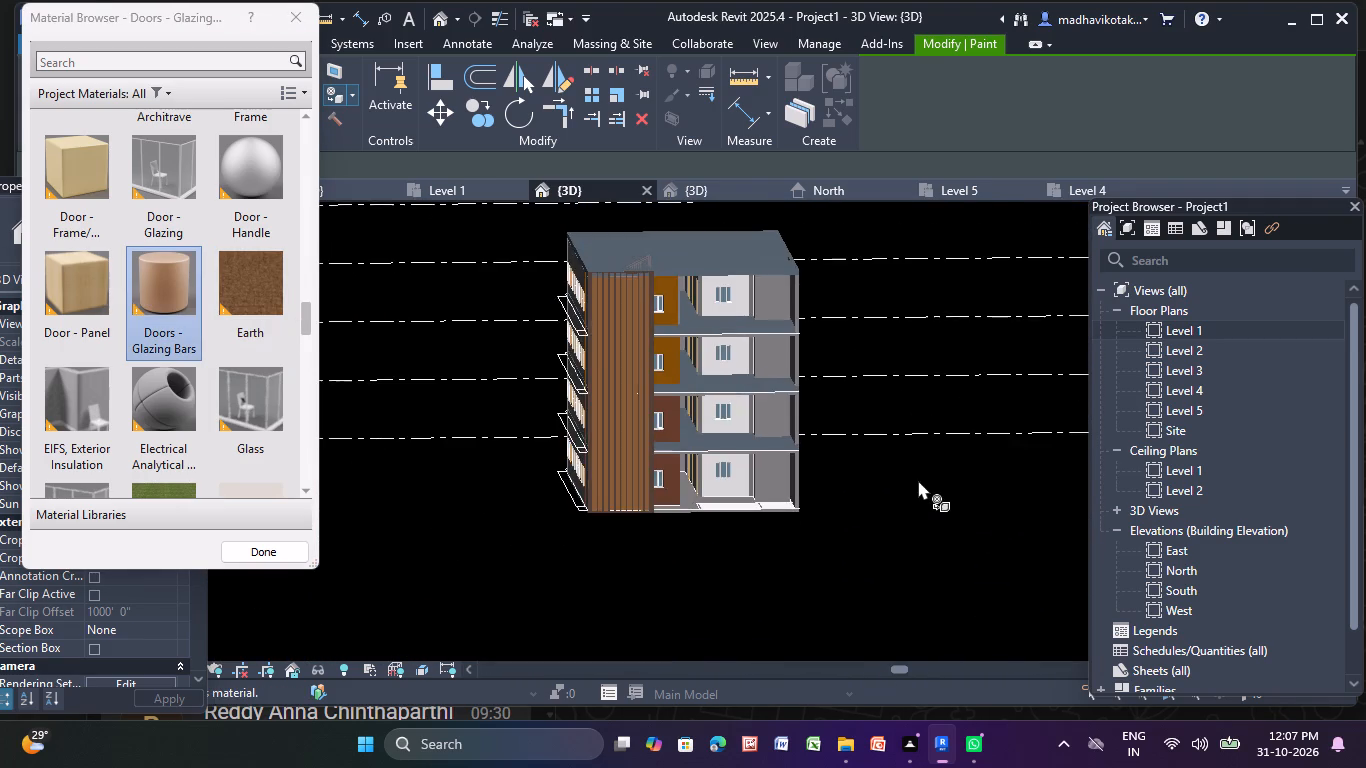
middle_drag(918, 480, 892, 460)
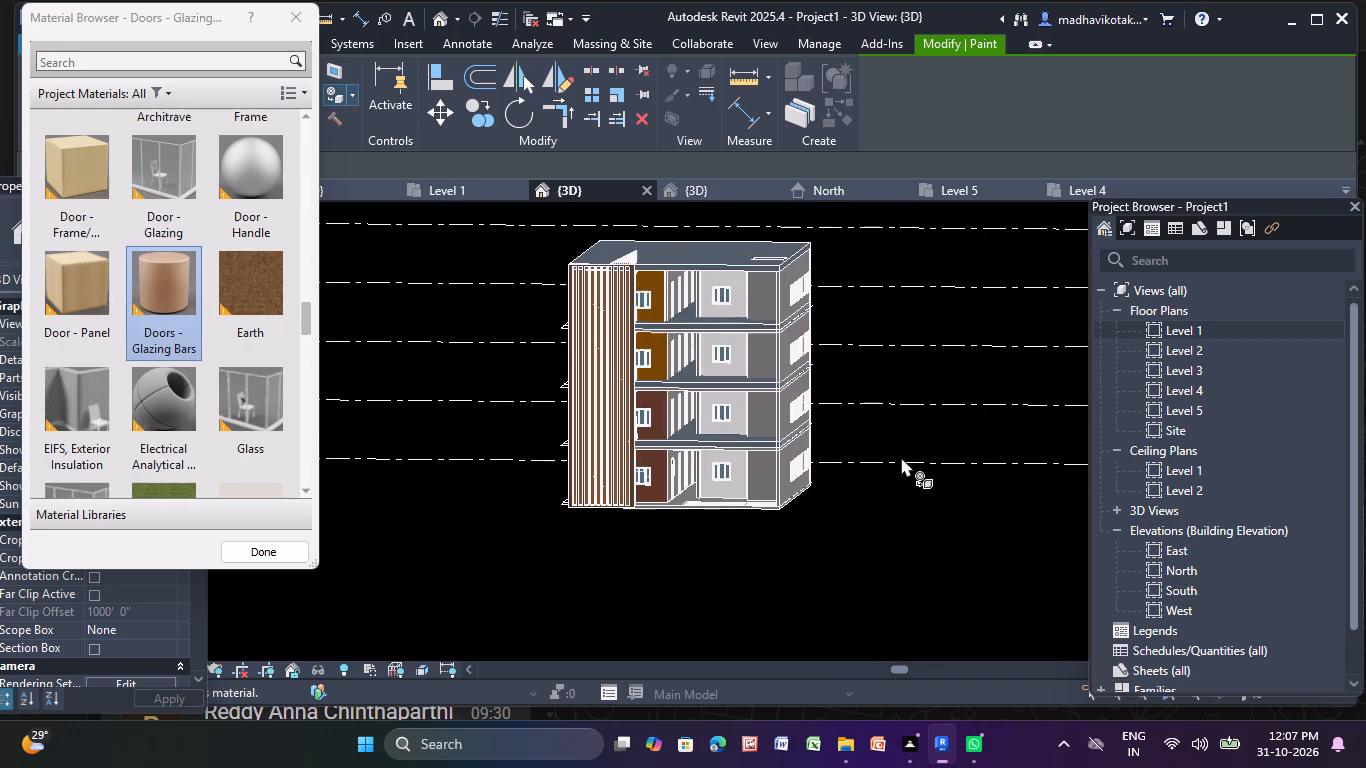
shift+middle_drag(902, 456, 941, 470)
scroll(739, 456, up, 8)
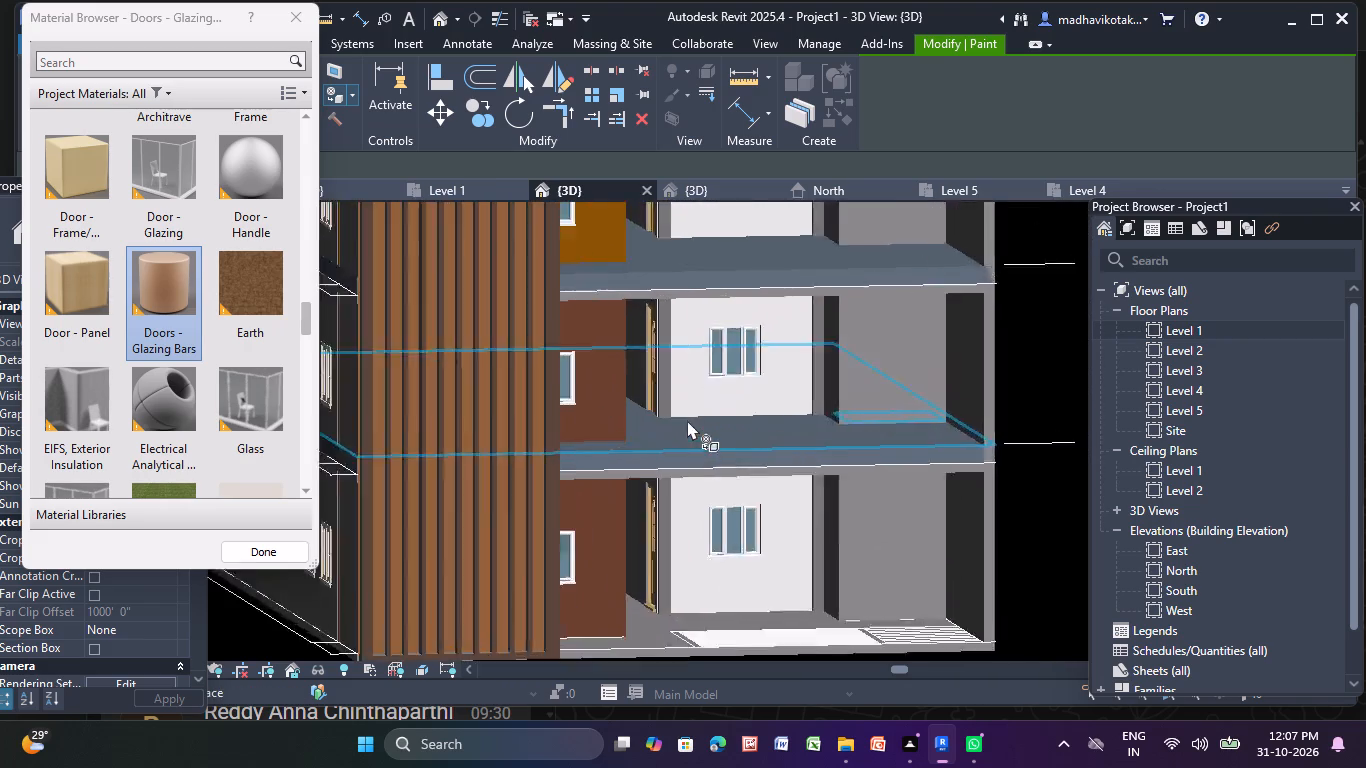
scroll(687, 420, up, 2)
middle_drag(660, 403, 952, 326)
scroll(781, 385, up, 1)
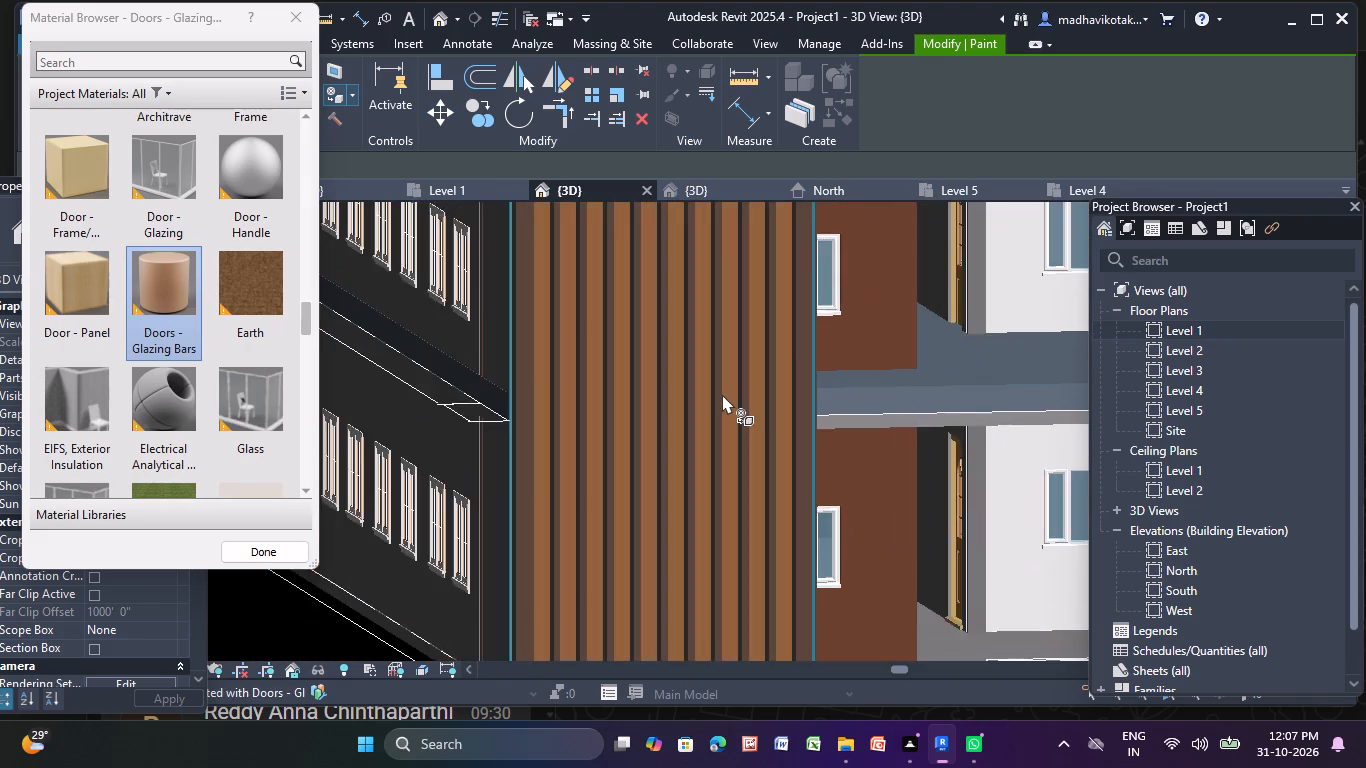
scroll(722, 394, up, 6)
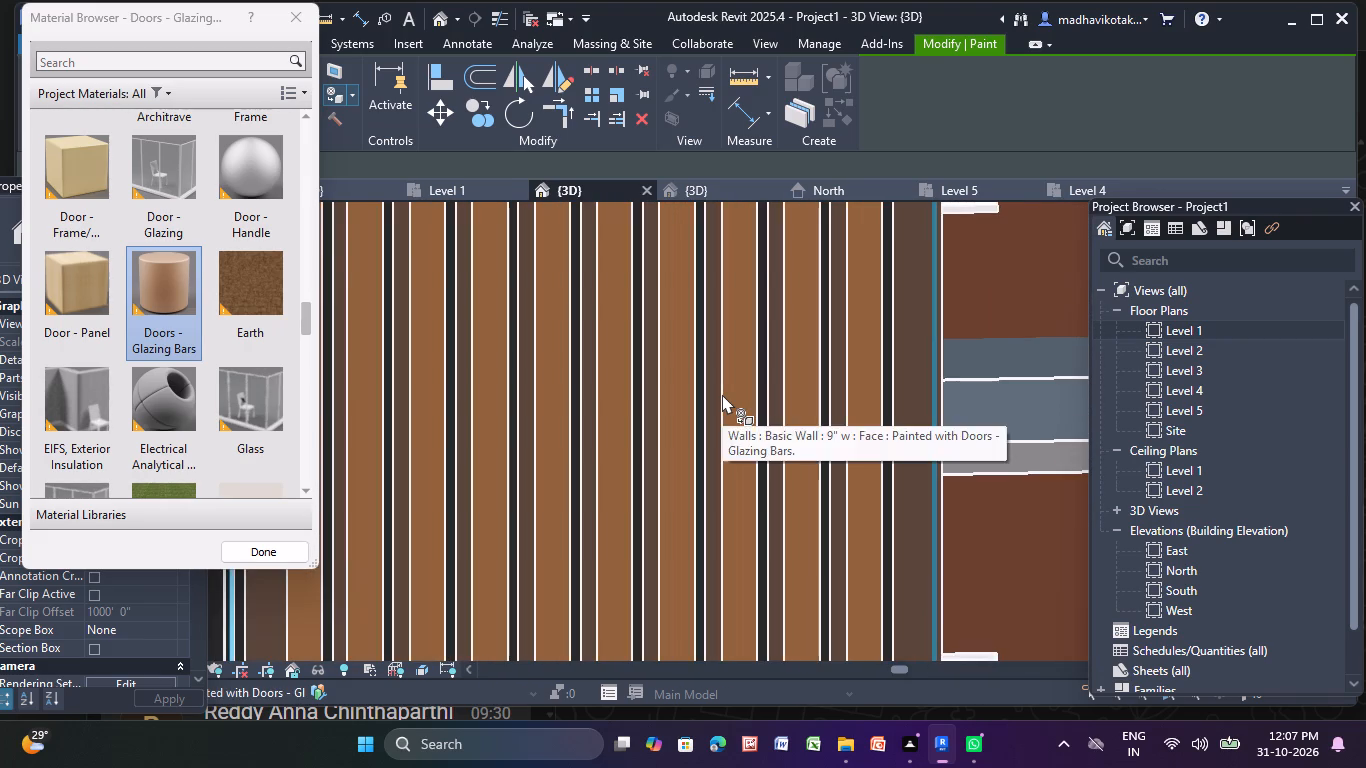
scroll(722, 394, up, 2)
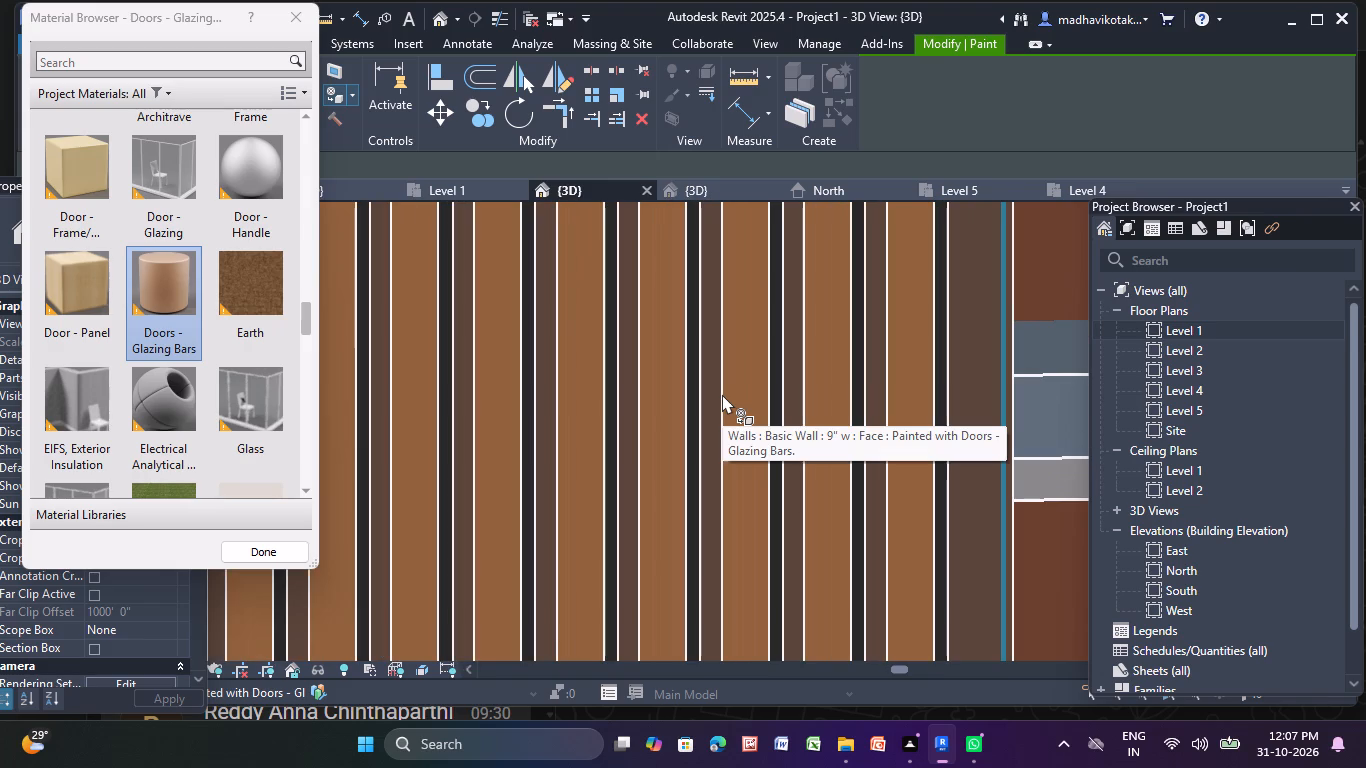
shift+middle_drag(722, 394, 695, 407)
click(301, 28)
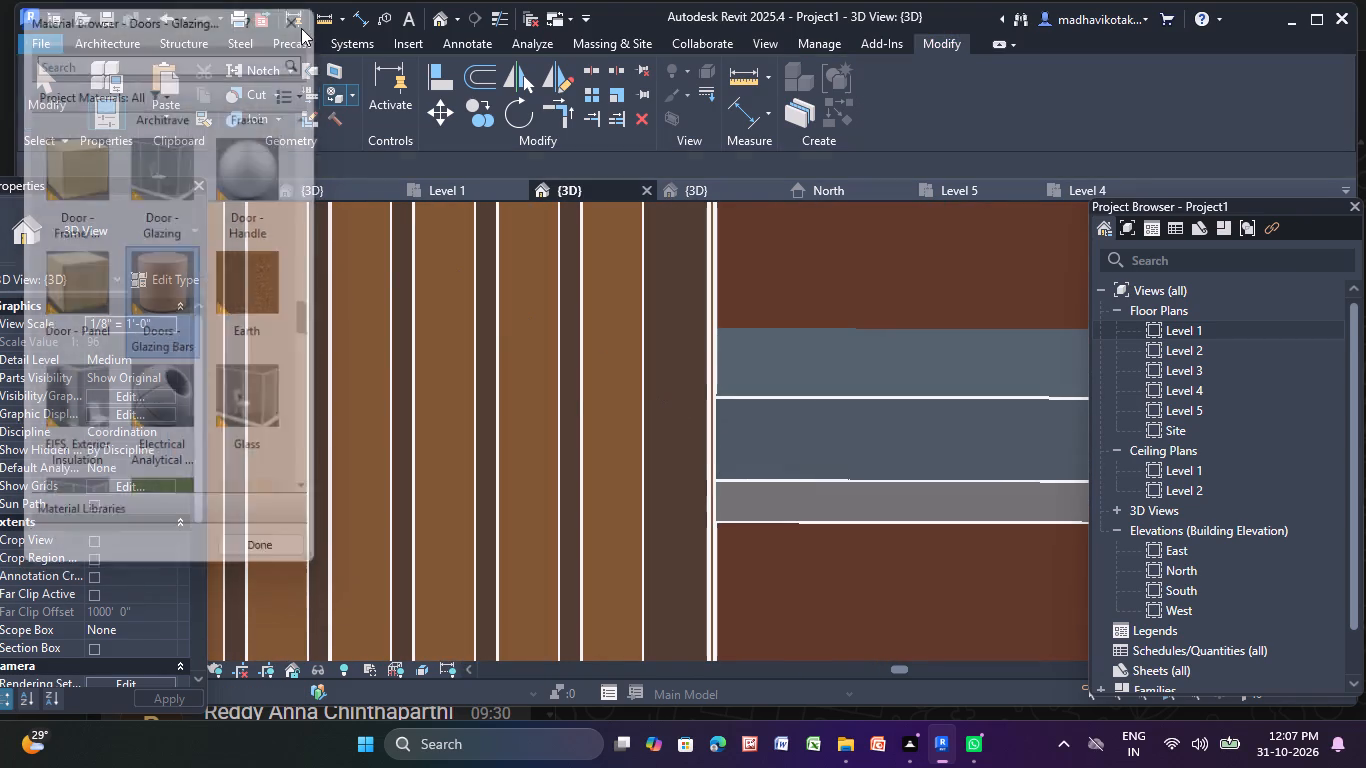
Review the painted front facade and the building's sides from several angles.
scroll(476, 341, down, 11)
scroll(596, 318, down, 5)
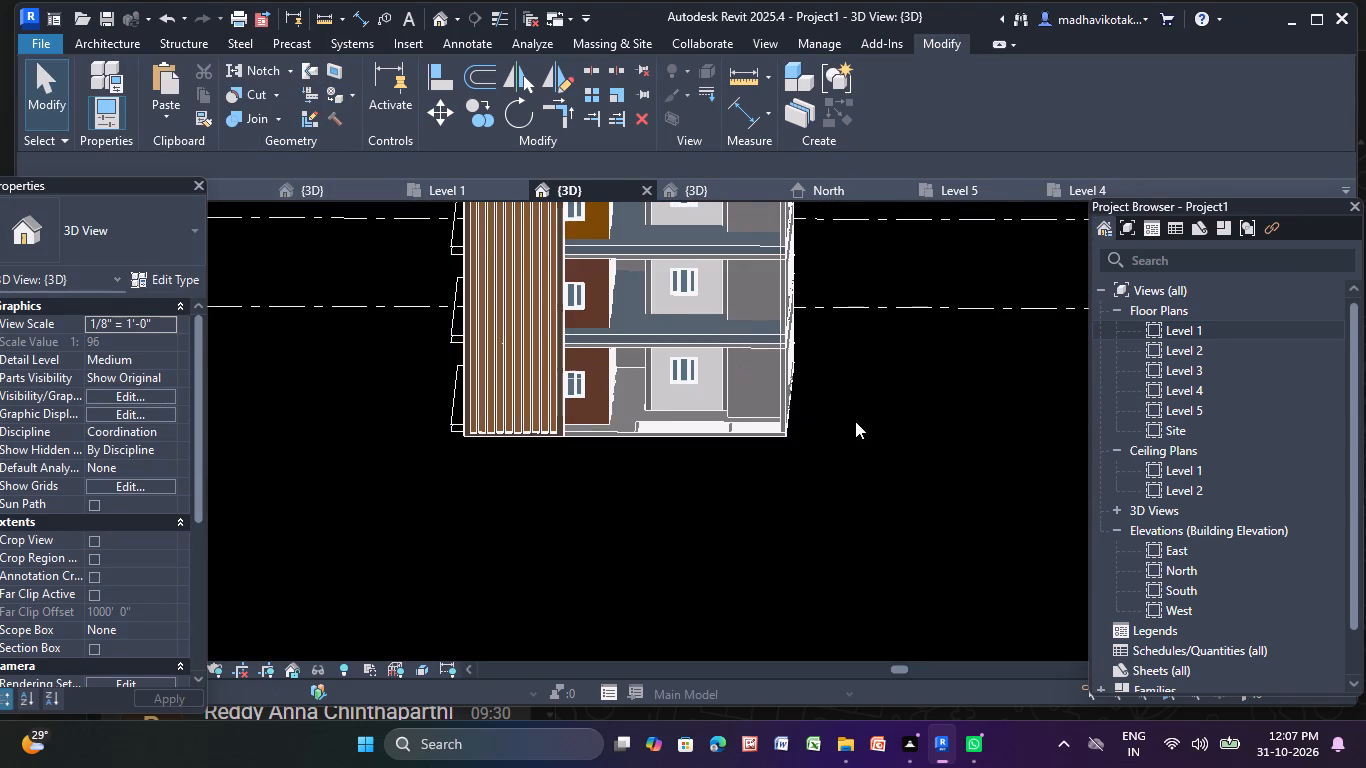
middle_drag(873, 425, 853, 371)
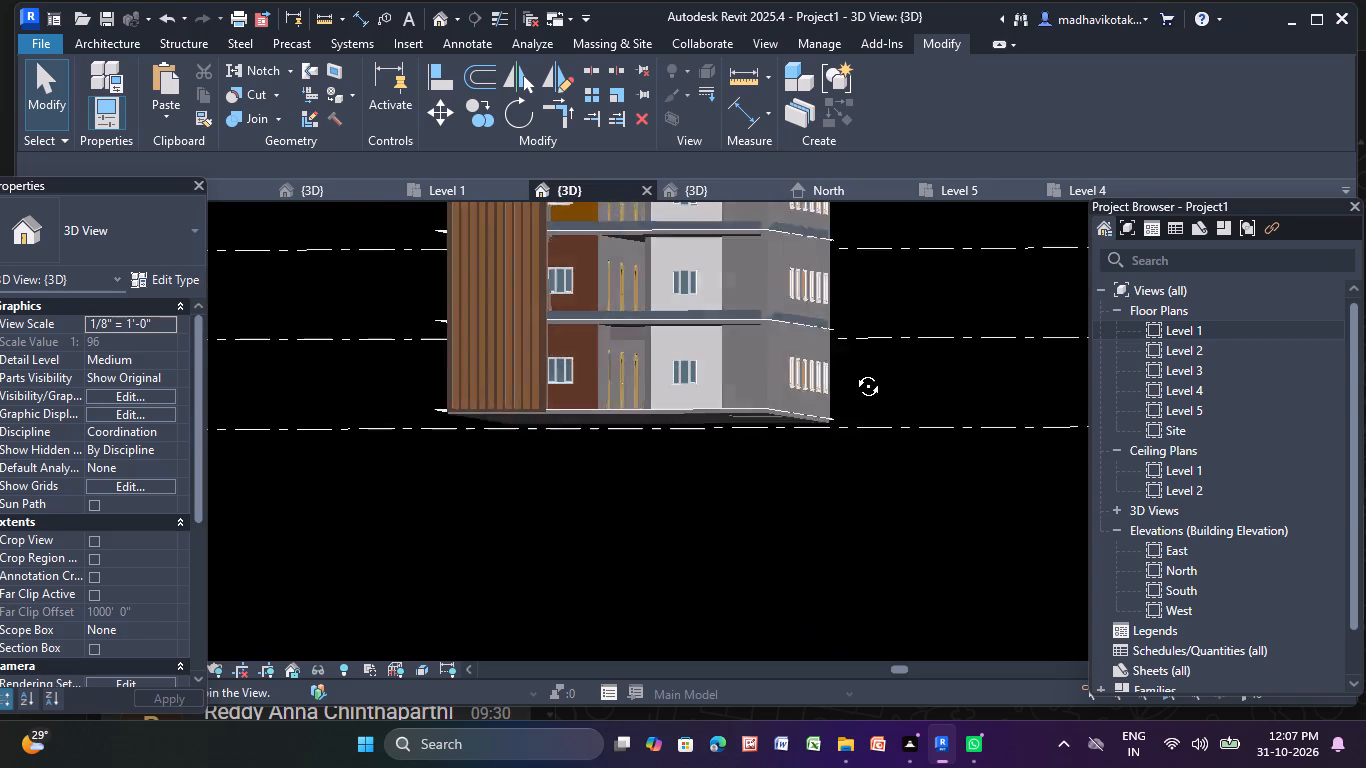
middle_drag(853, 371, 889, 403)
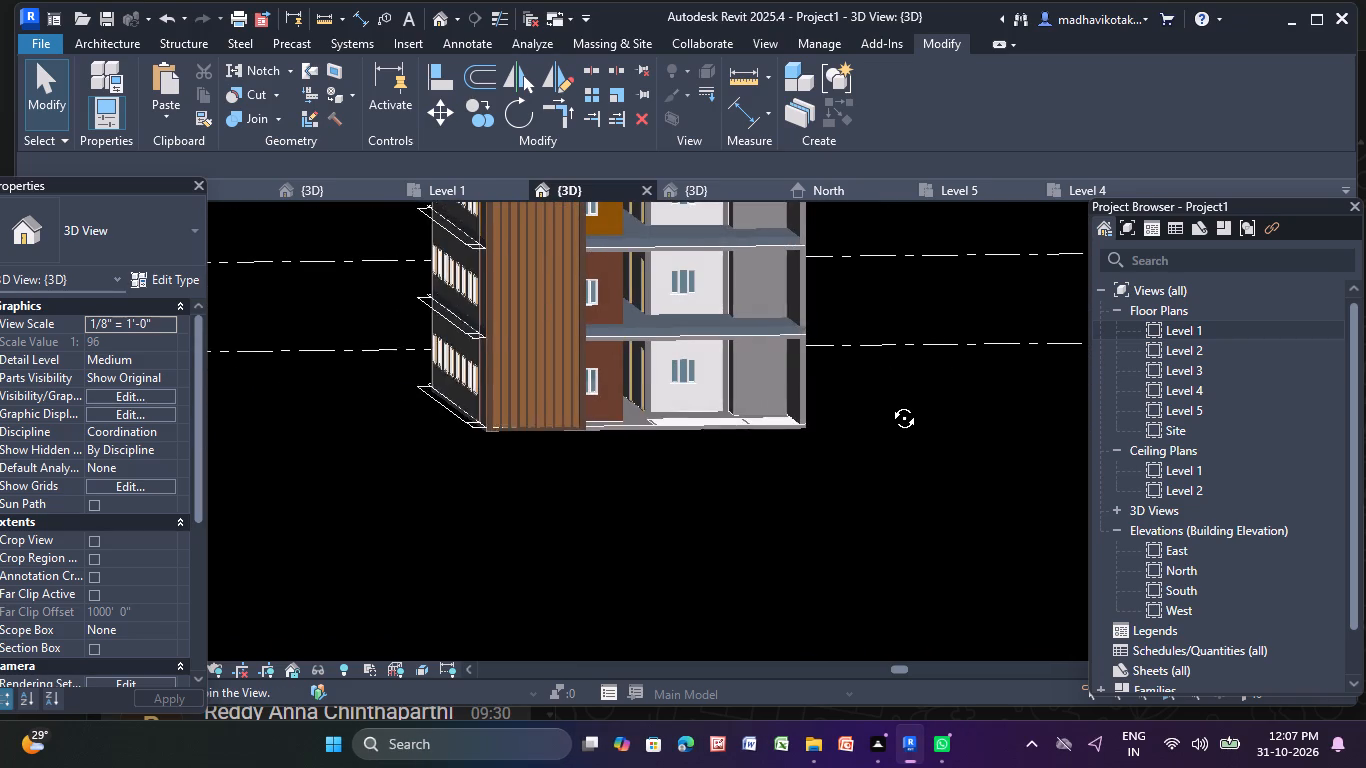
middle_drag(889, 403, 867, 388)
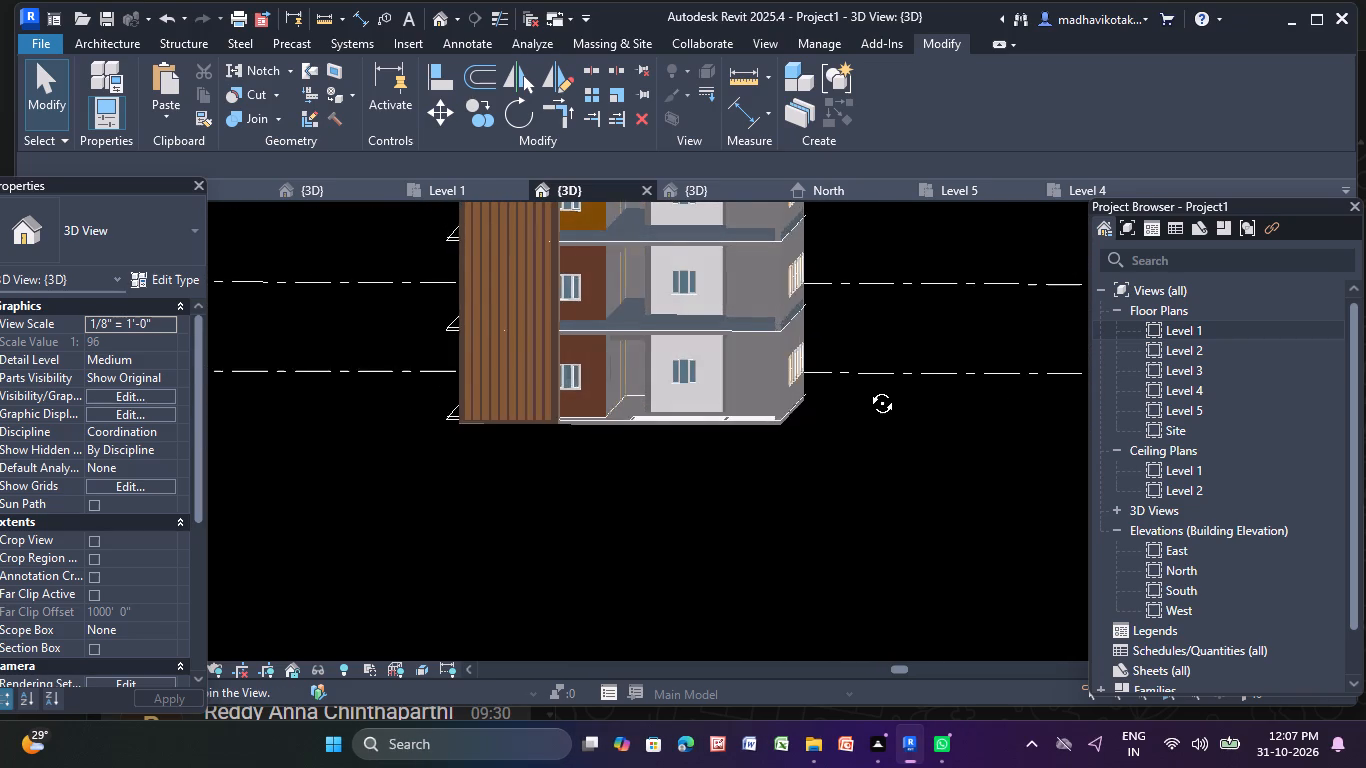
middle_drag(867, 388, 857, 384)
middle_drag(805, 412, 822, 450)
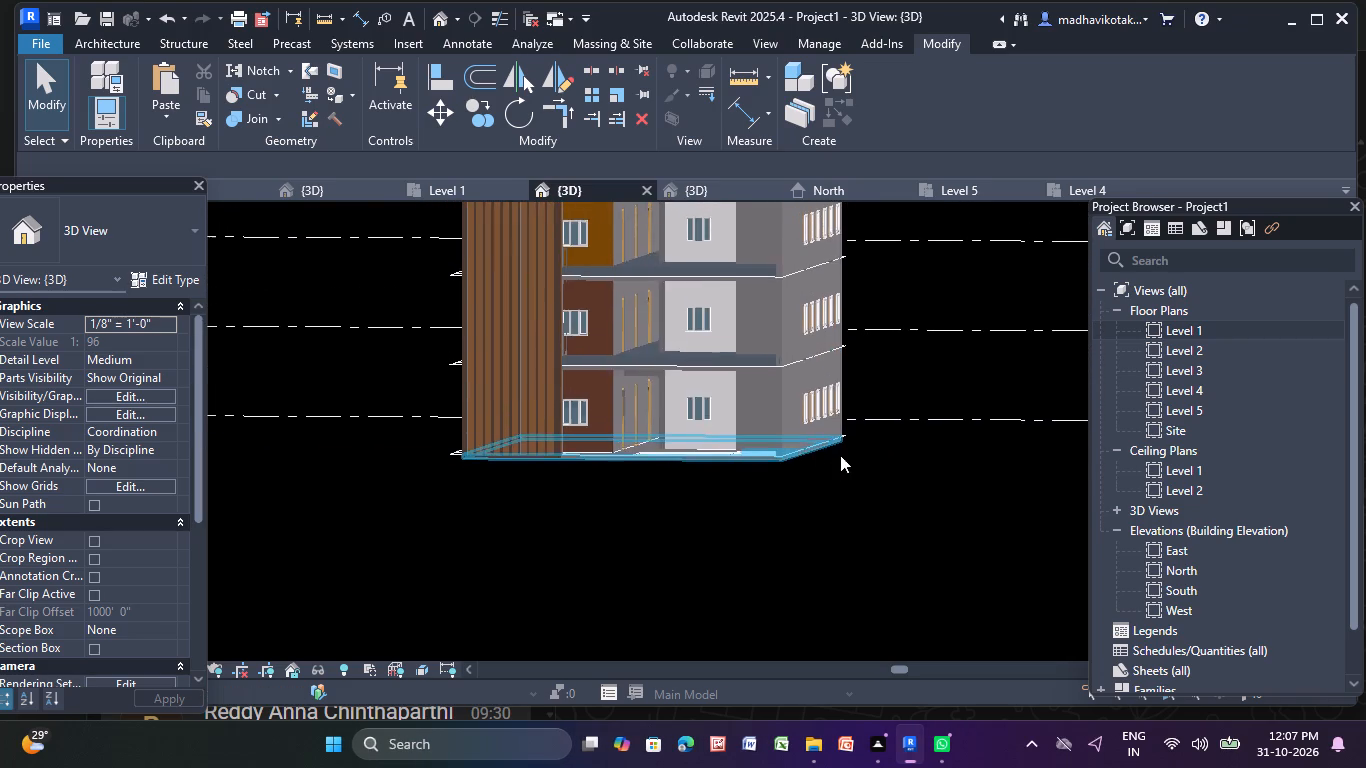
scroll(819, 427, down, 4)
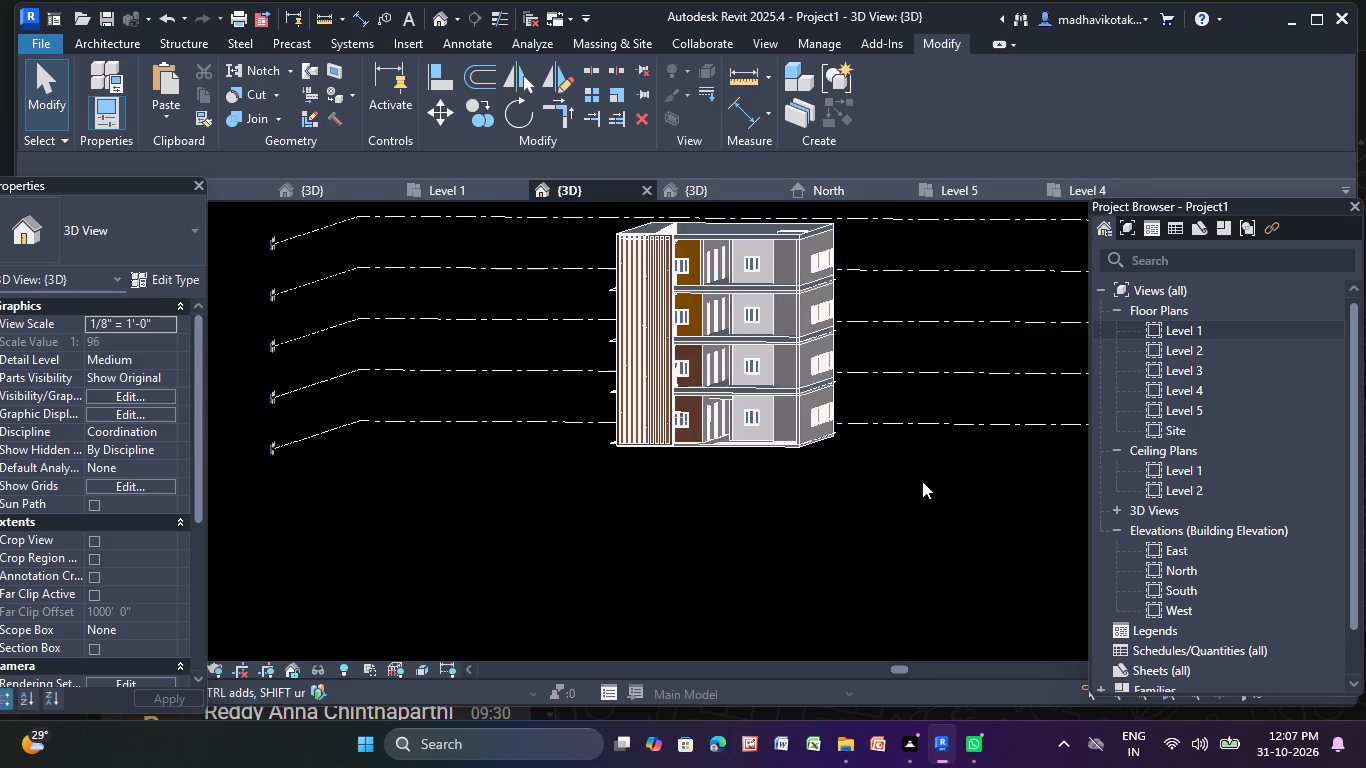
shift+middle_drag(939, 481, 959, 471)
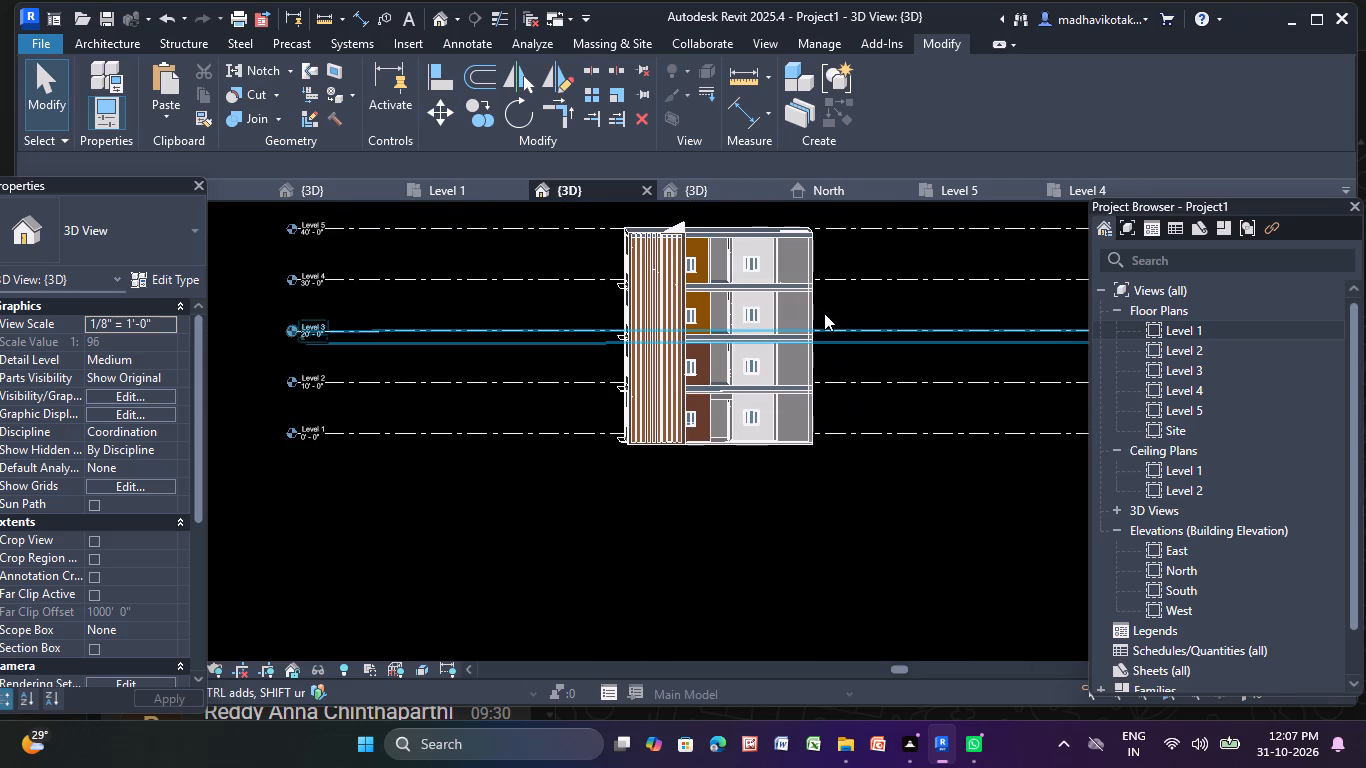
Paint the window wall faces beside the grooved tower on the upper two floors with the tan Door - Frame/M... material.
scroll(781, 328, up, 4)
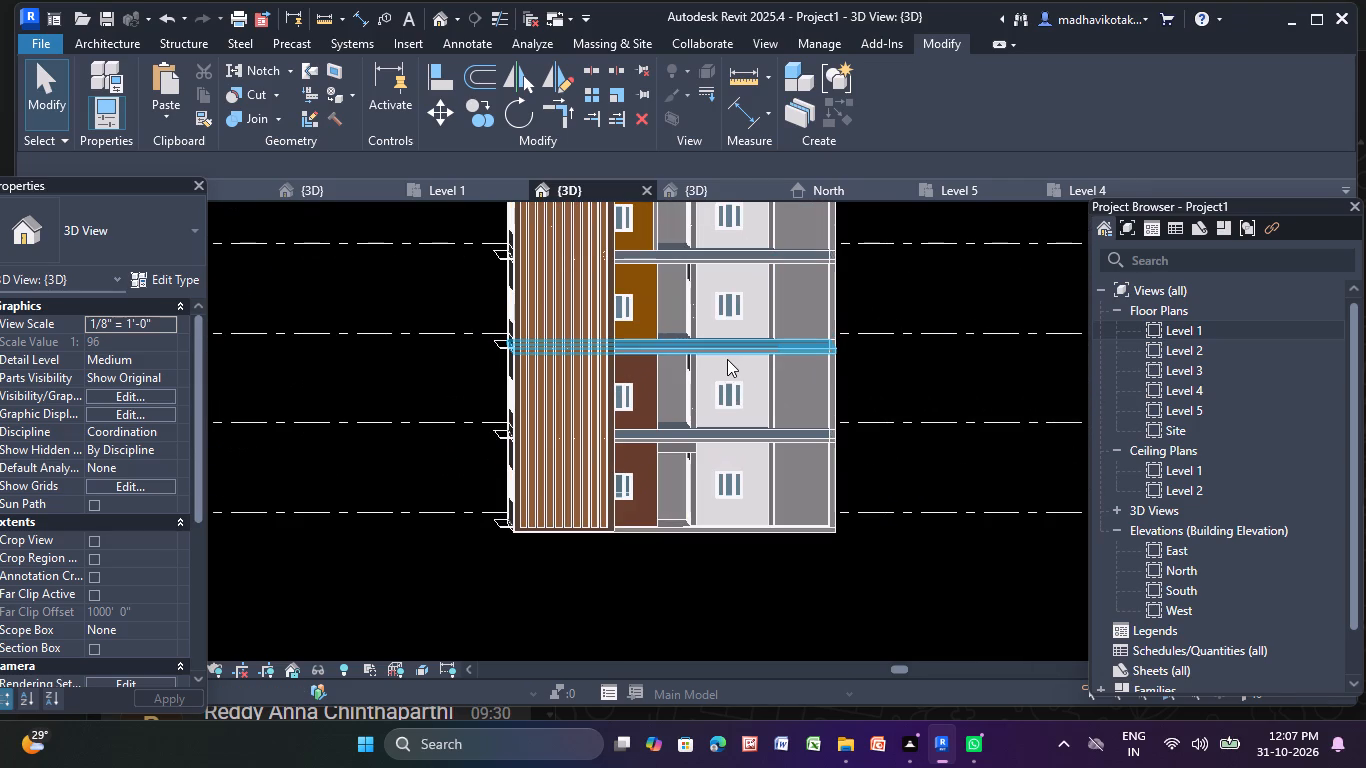
scroll(727, 359, down, 3)
middle_drag(727, 359, 671, 443)
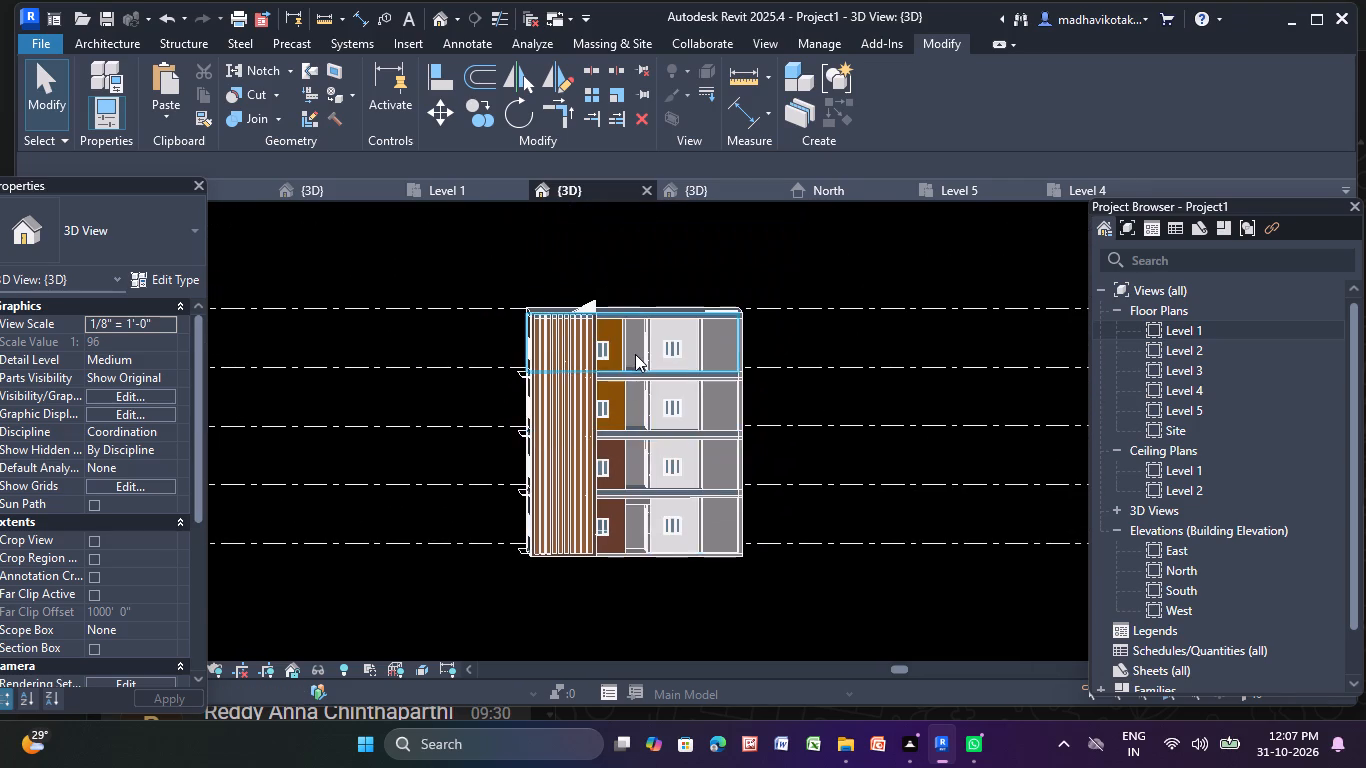
scroll(635, 349, up, 6)
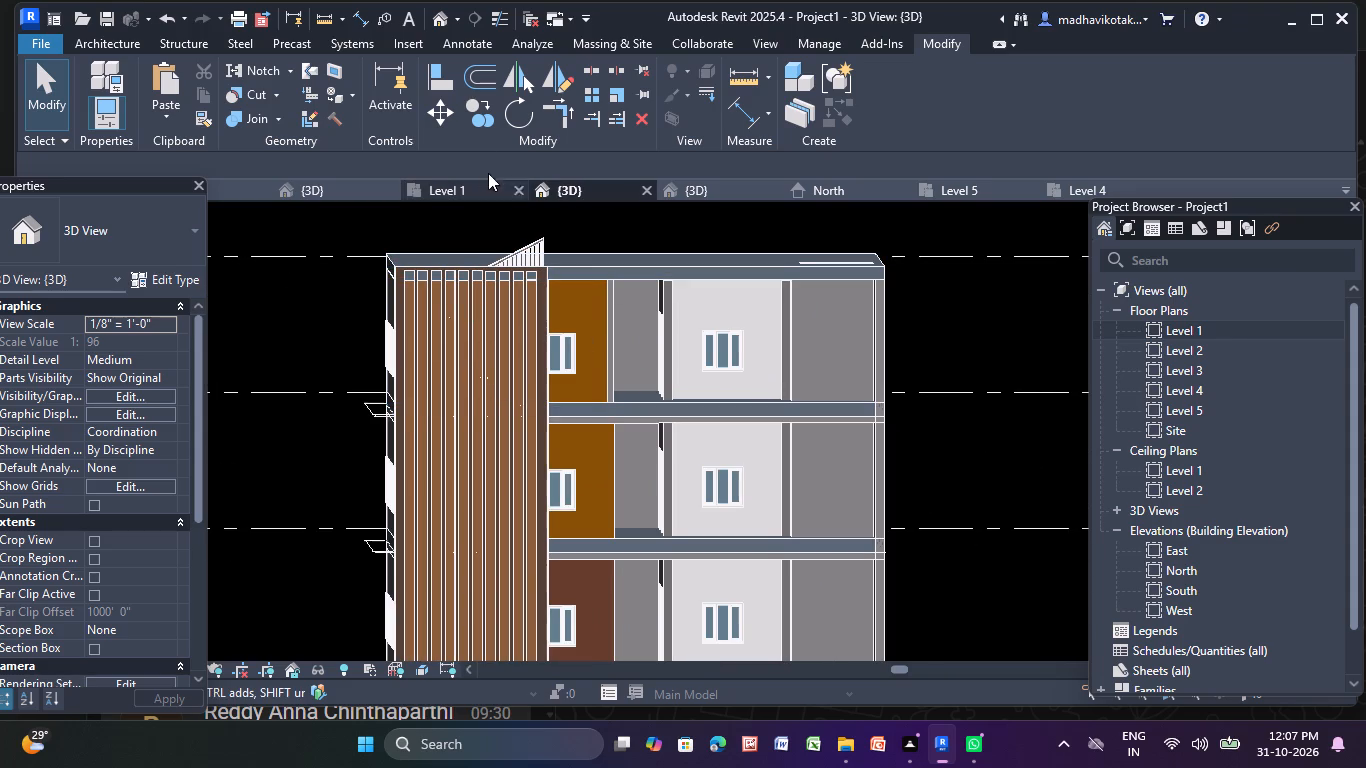
click(358, 92)
click(360, 131)
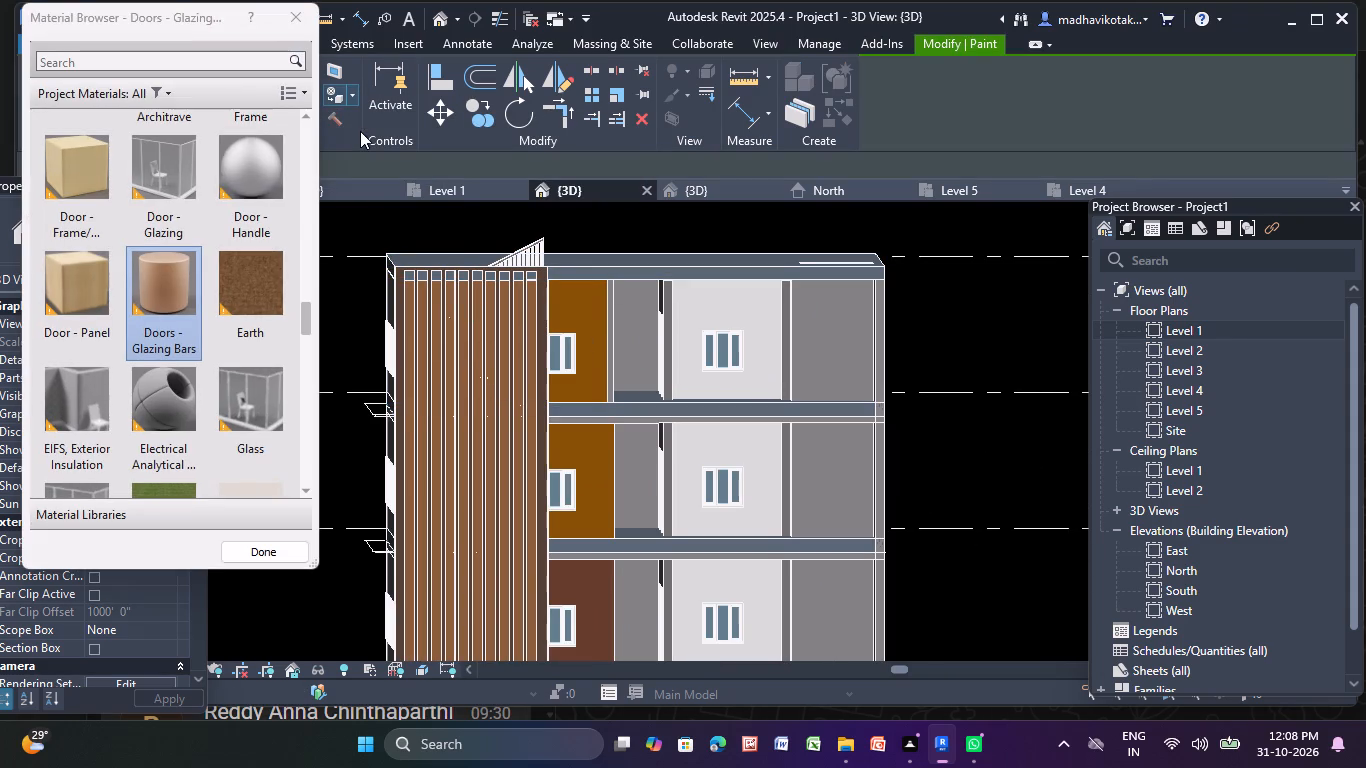
click(77, 179)
scroll(642, 380, up, 4)
click(553, 387)
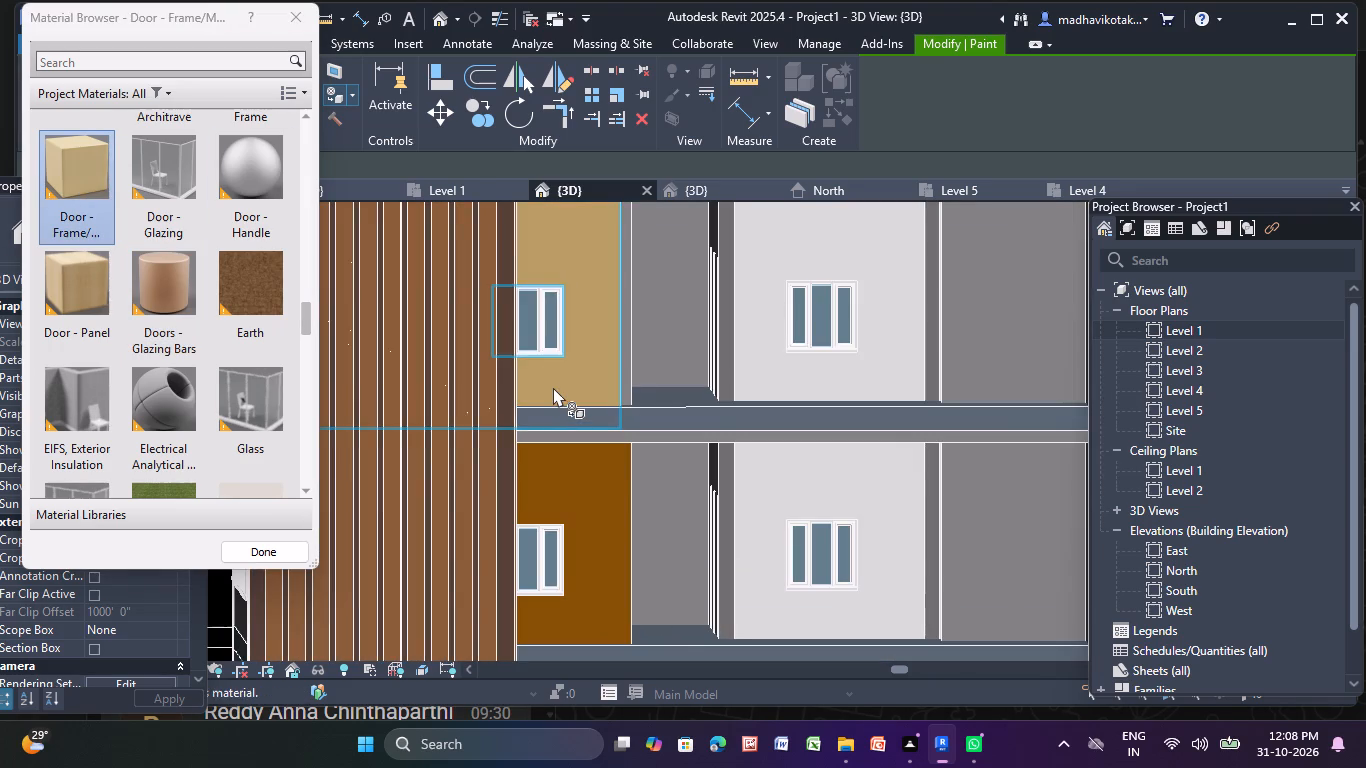
scroll(553, 387, down, 3)
middle_drag(553, 387, 480, 292)
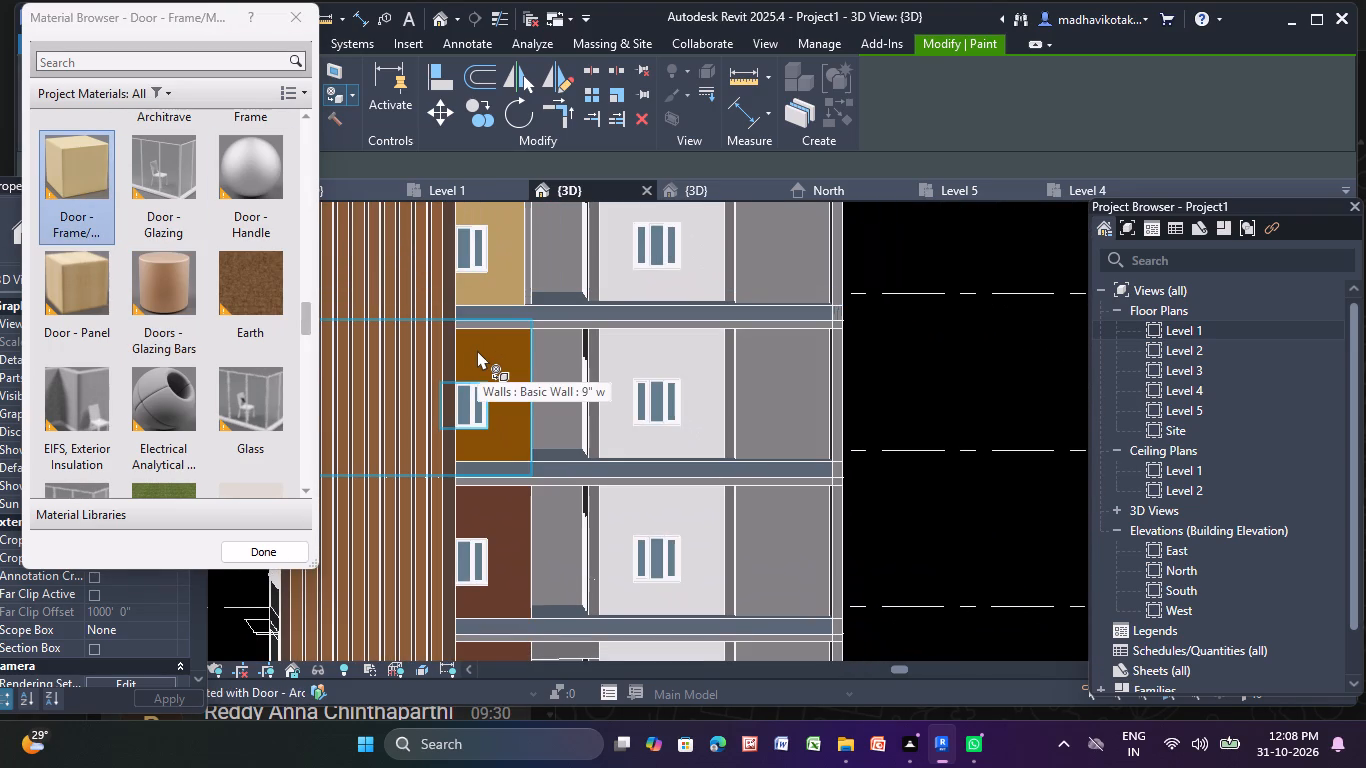
click(477, 350)
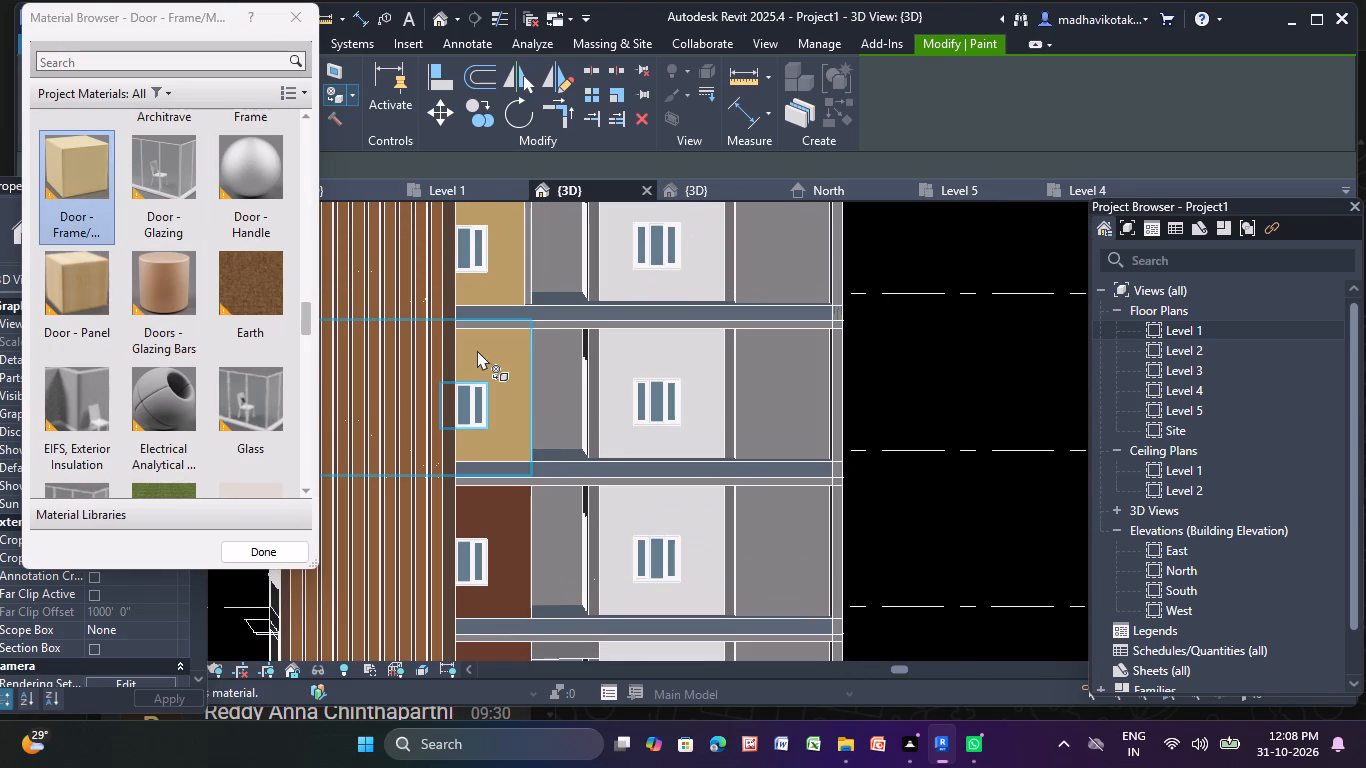
Paint the window wall faces beside the tower on the lower two floors with the same tan door-frame material.
middle_drag(477, 350, 497, 212)
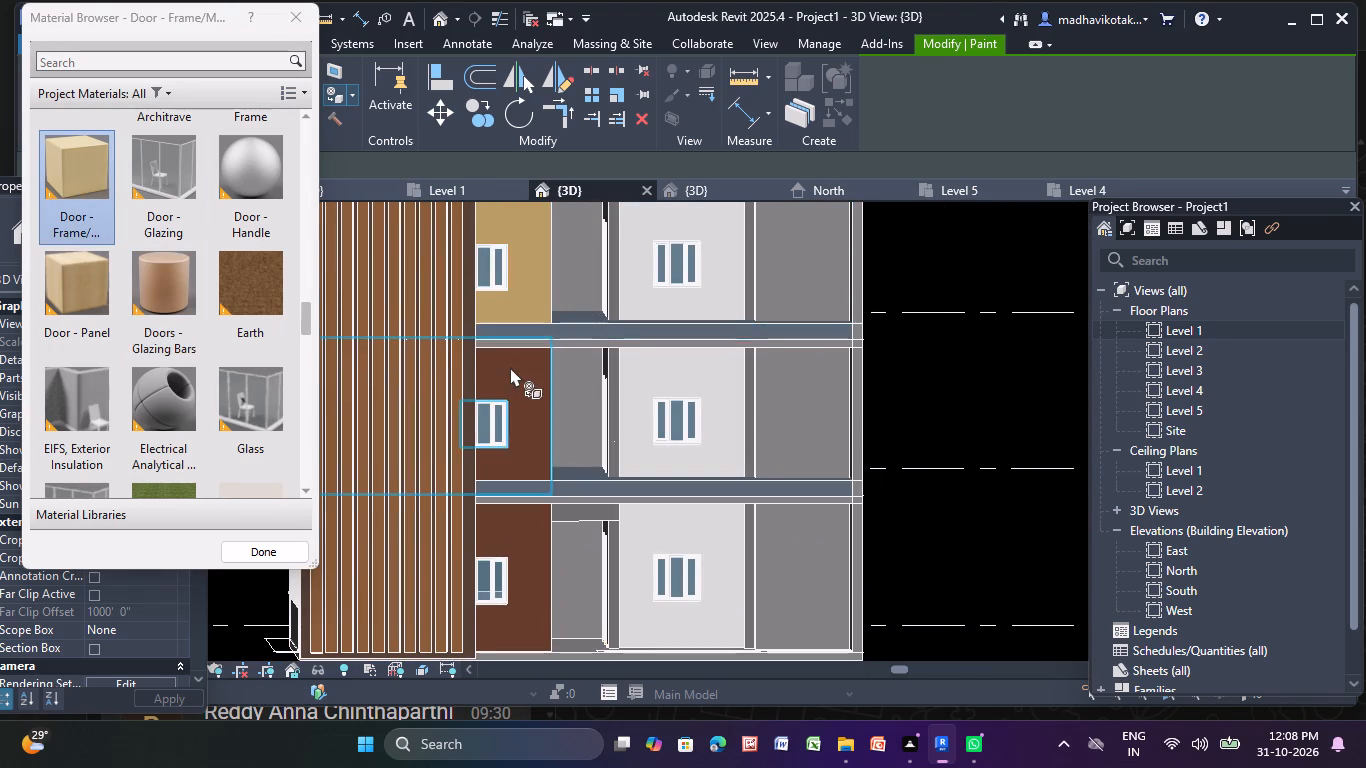
click(510, 367)
scroll(510, 367, down, 3)
middle_drag(510, 367, 429, 254)
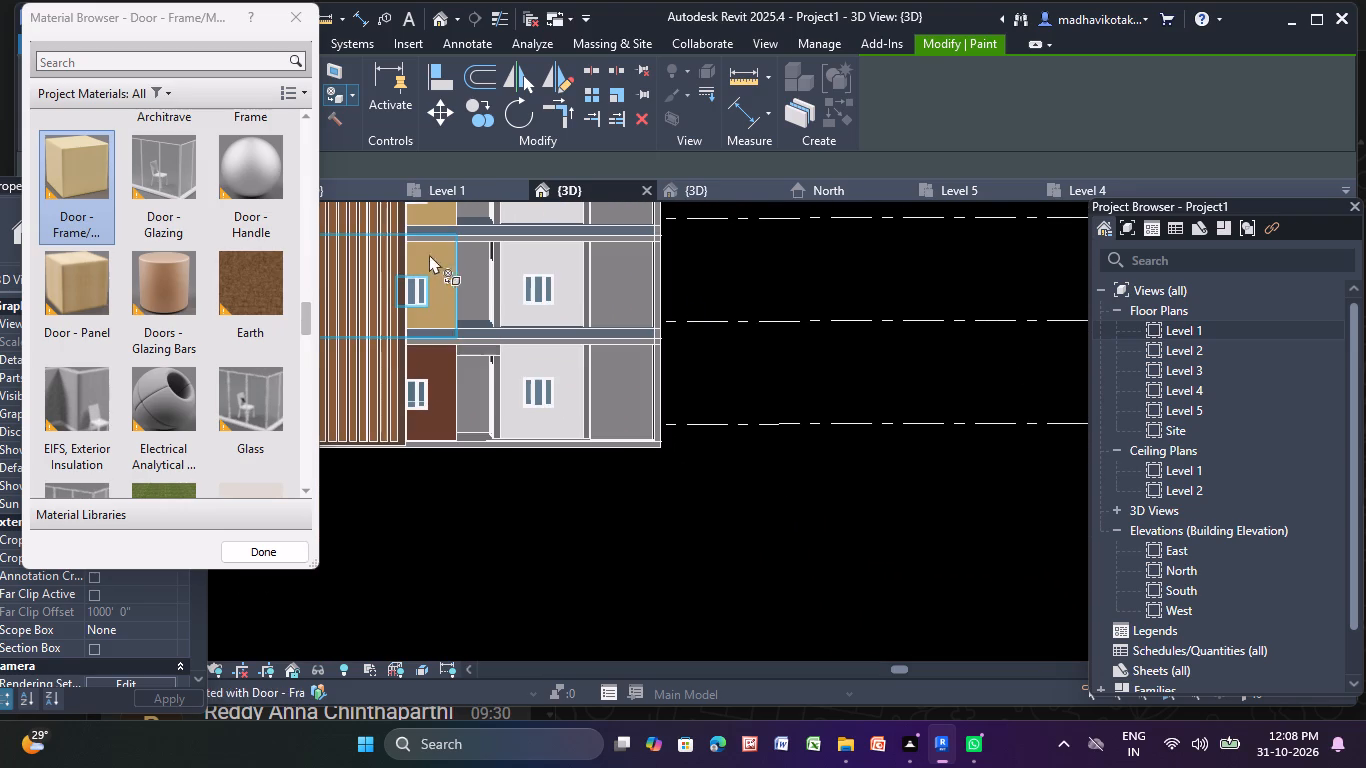
click(427, 368)
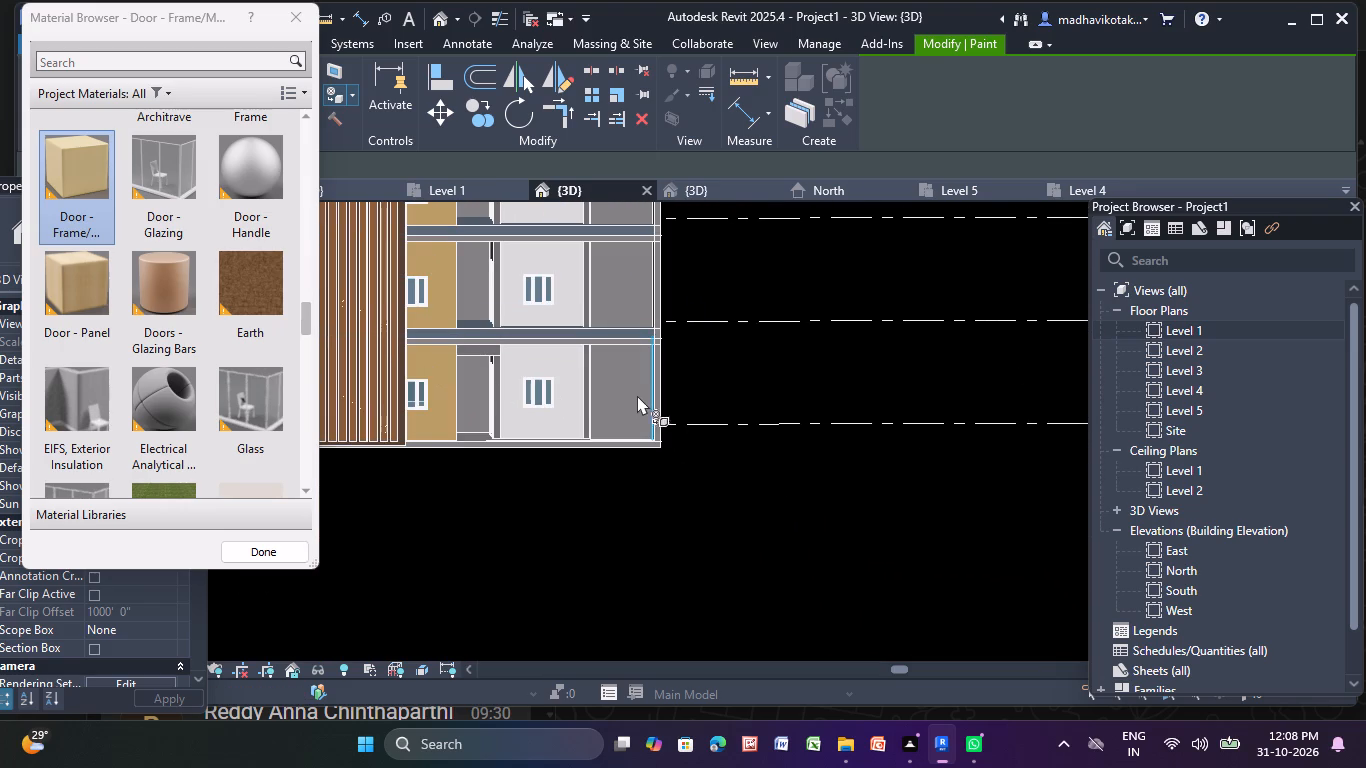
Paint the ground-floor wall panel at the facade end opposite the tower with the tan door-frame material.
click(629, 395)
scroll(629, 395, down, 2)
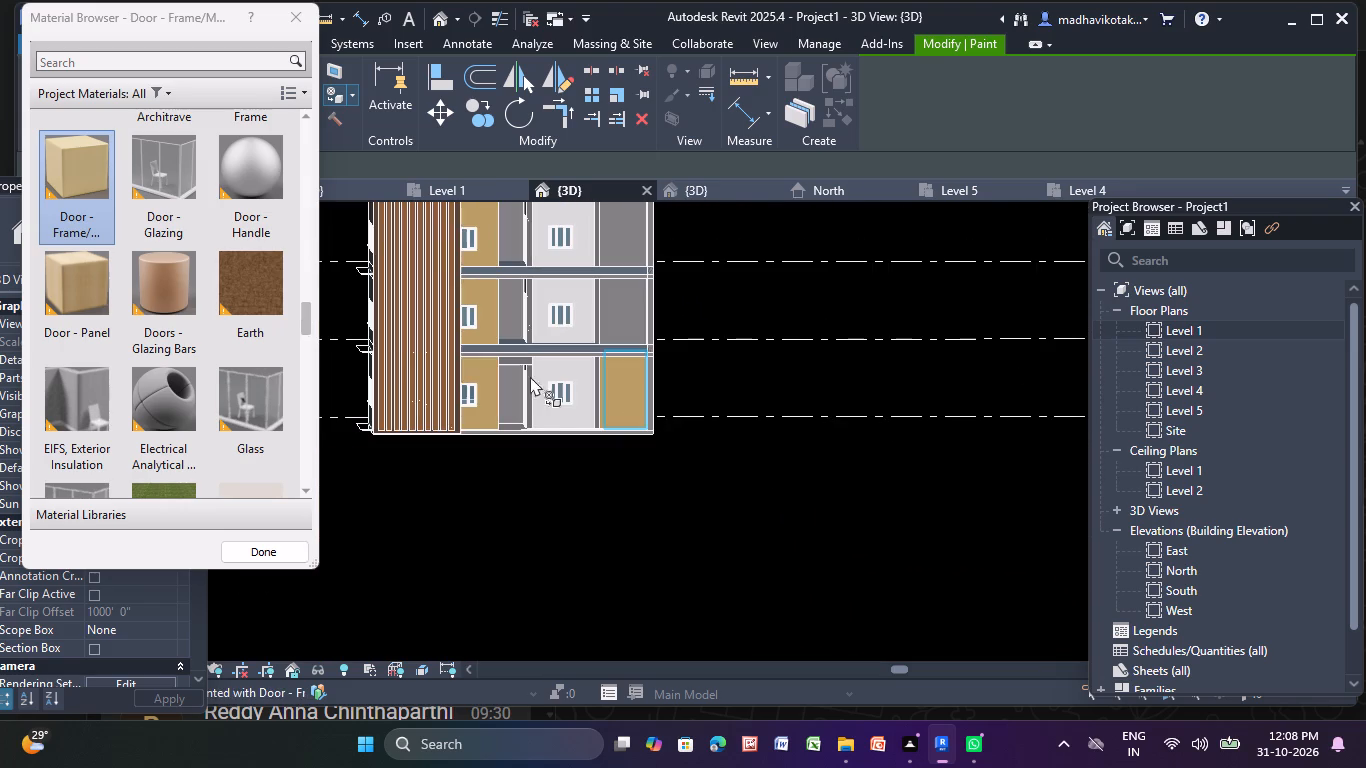
Paint the end wall panels opposite the tower on the two middle floors with the Doors - Glazing Bars material.
click(184, 300)
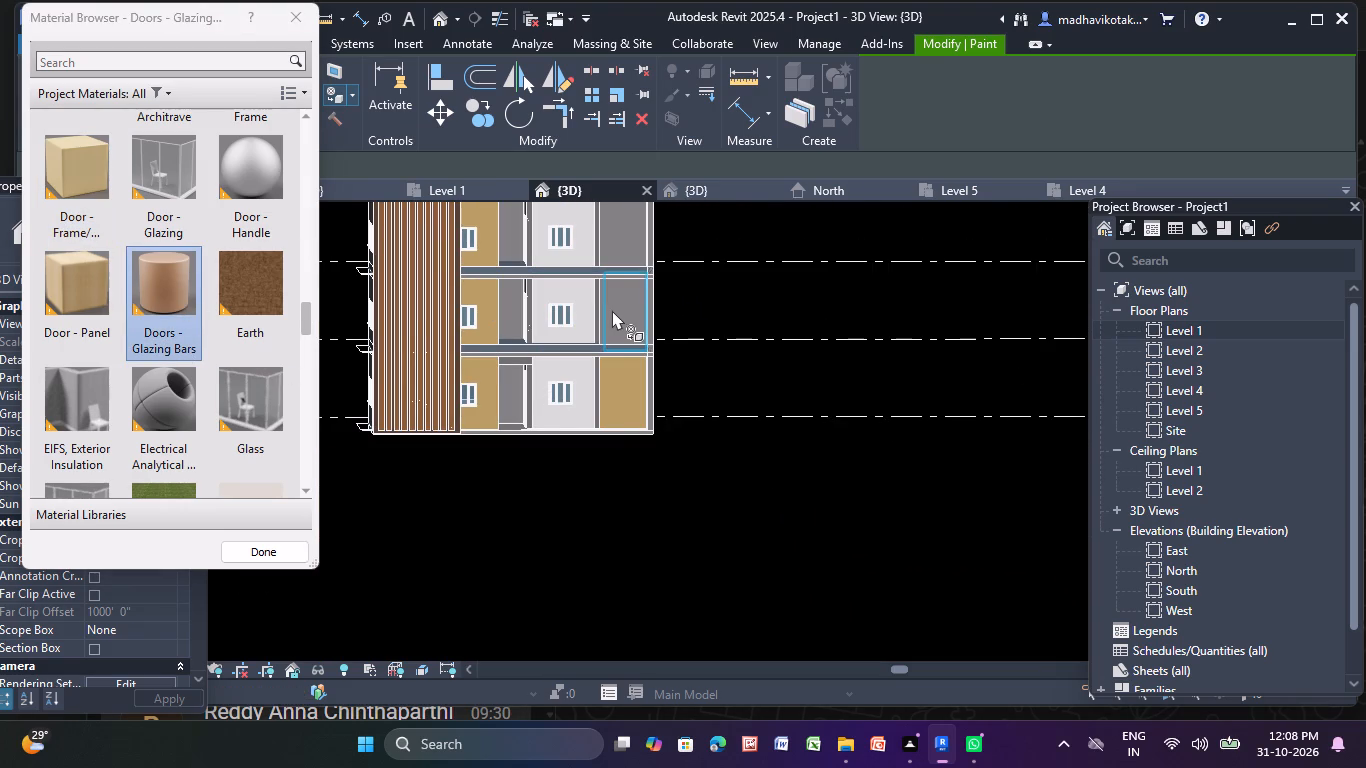
click(612, 310)
scroll(612, 311, up, 5)
click(621, 311)
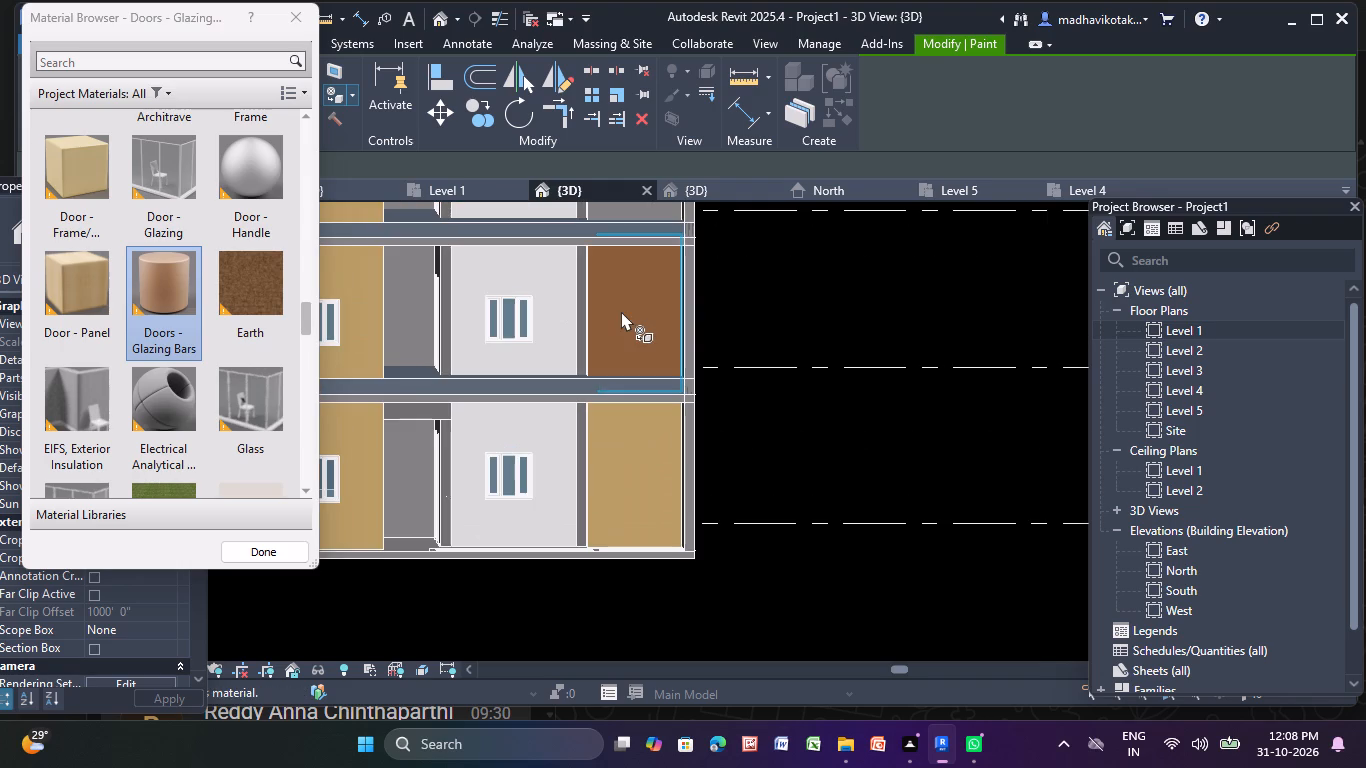
scroll(619, 309, down, 3)
middle_drag(619, 309, 629, 404)
click(626, 318)
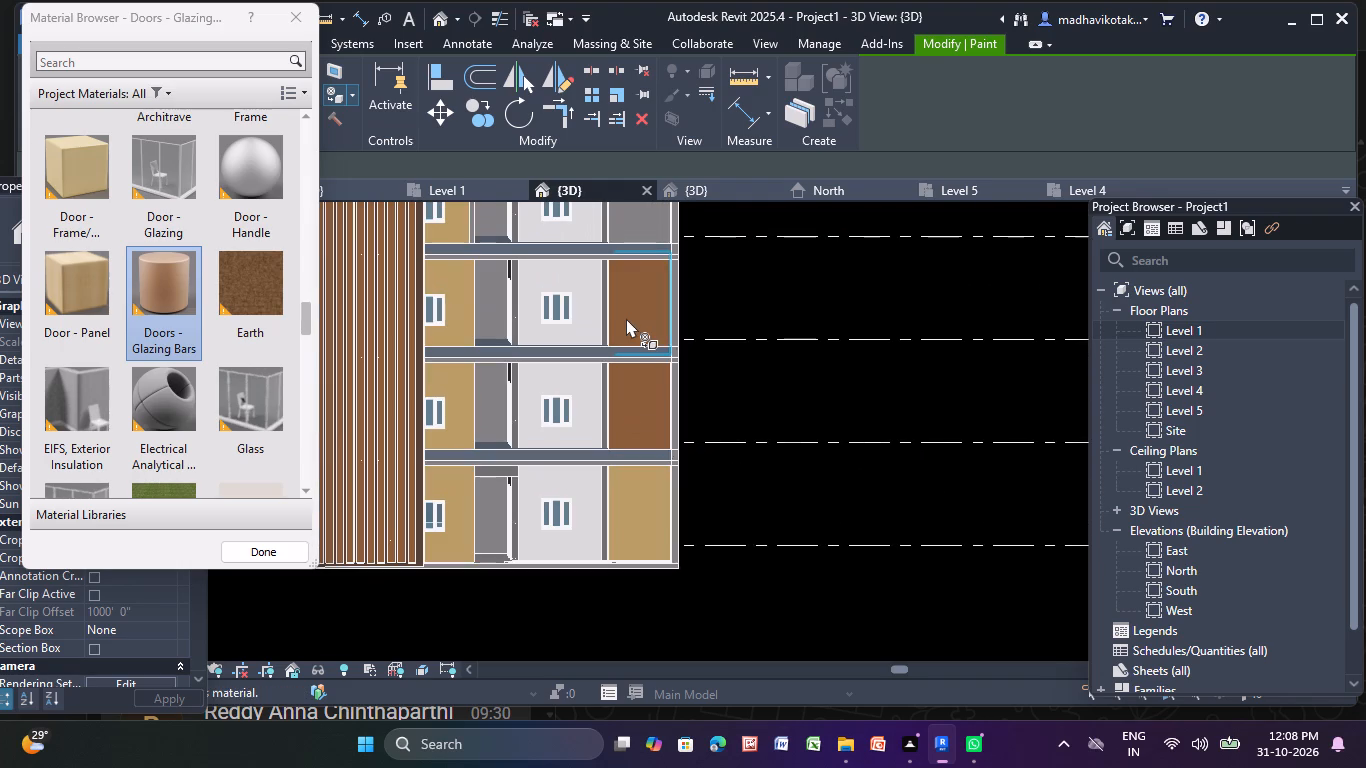
Paint the top-floor and ground-floor end wall panels opposite the tower with the Doors - Glazing Bars material.
scroll(626, 318, down, 4)
middle_drag(626, 318, 618, 373)
click(616, 310)
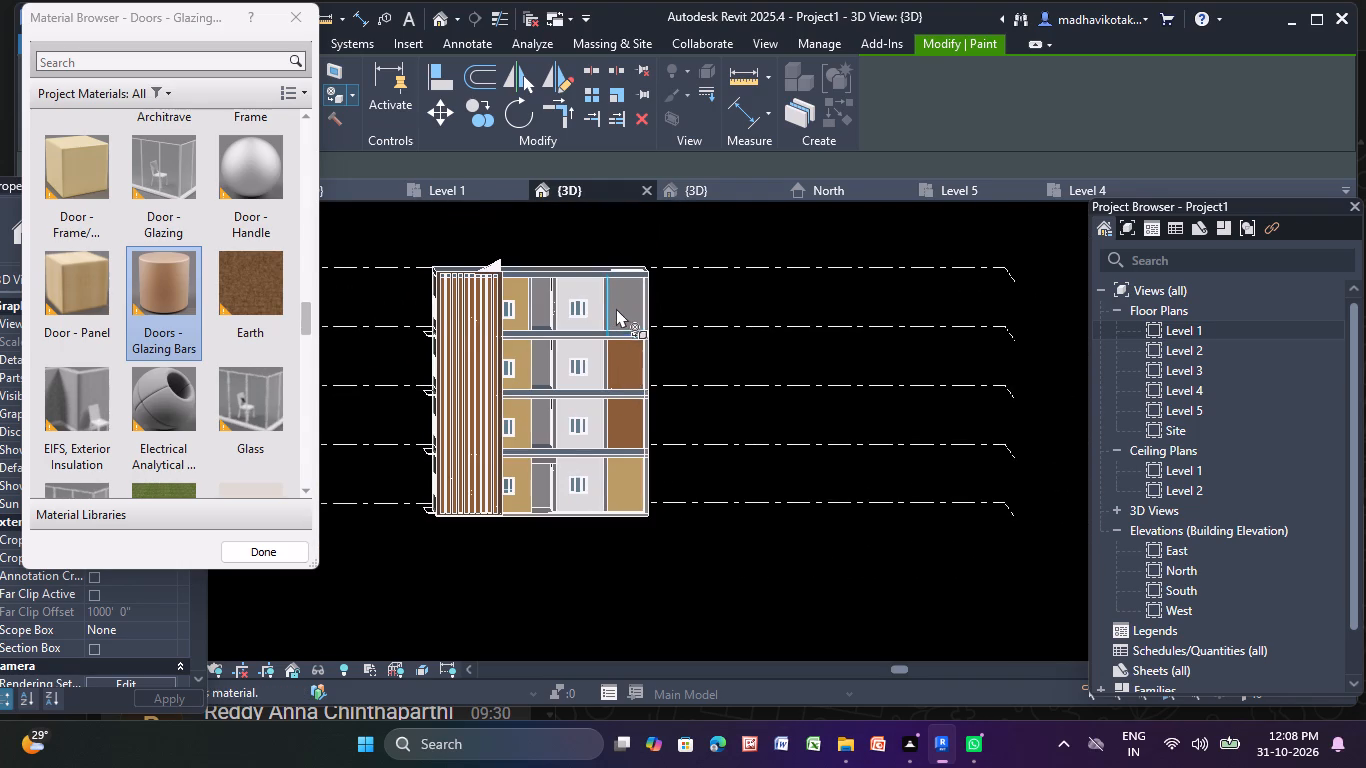
scroll(617, 307, up, 4)
click(617, 307)
scroll(633, 297, up, 5)
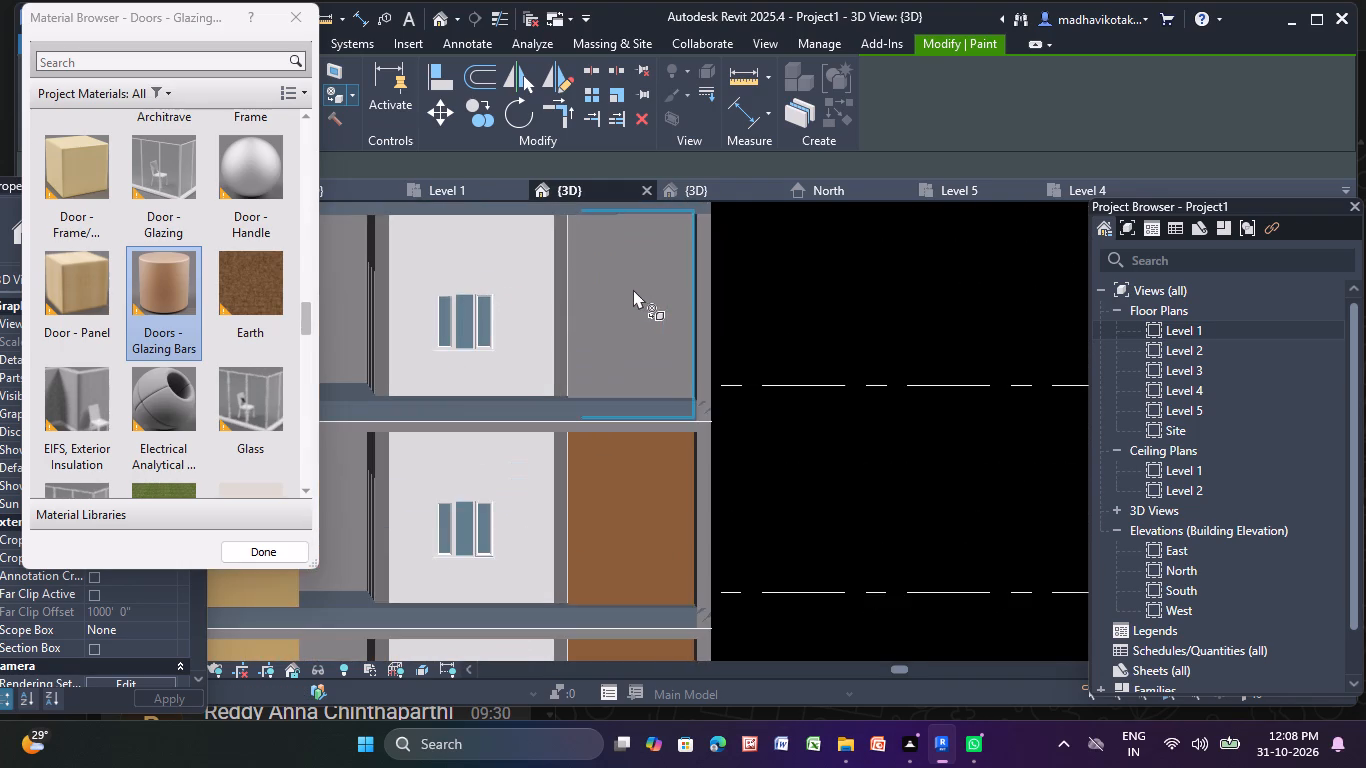
click(633, 289)
scroll(633, 289, down, 6)
middle_drag(627, 368, 614, 307)
scroll(614, 307, up, 3)
middle_drag(602, 361, 621, 217)
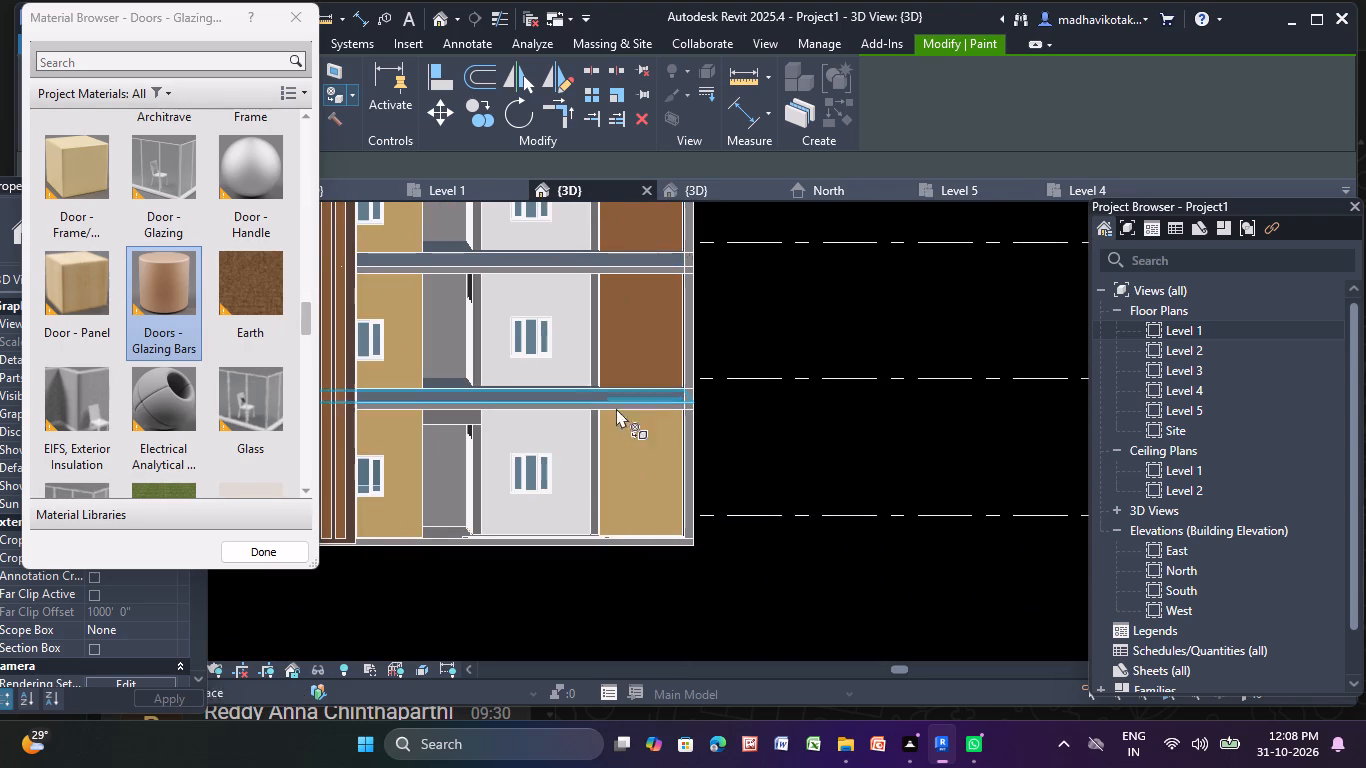
click(634, 469)
scroll(662, 384, down, 6)
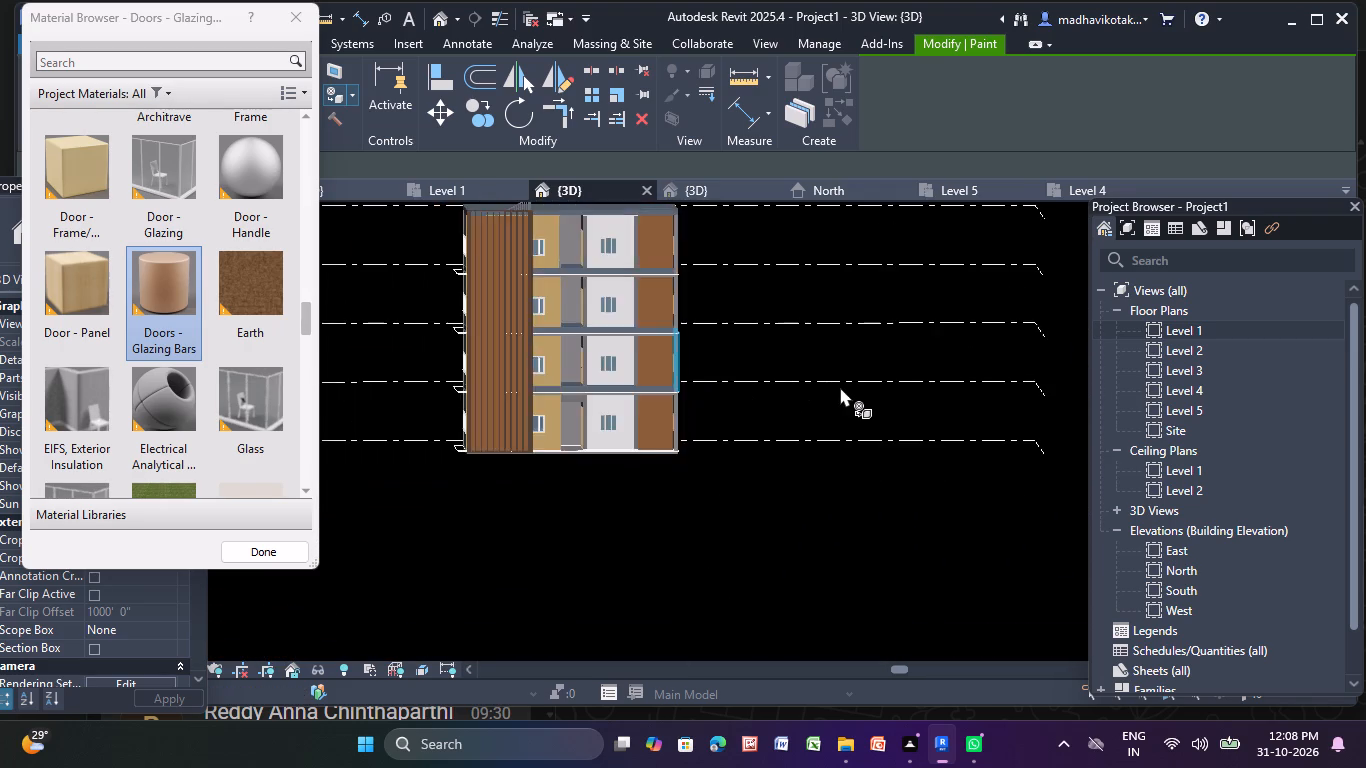
Paint the recessed grey walls between the window bays on the upper two floors with the Cherry material.
scroll(840, 387, down, 1)
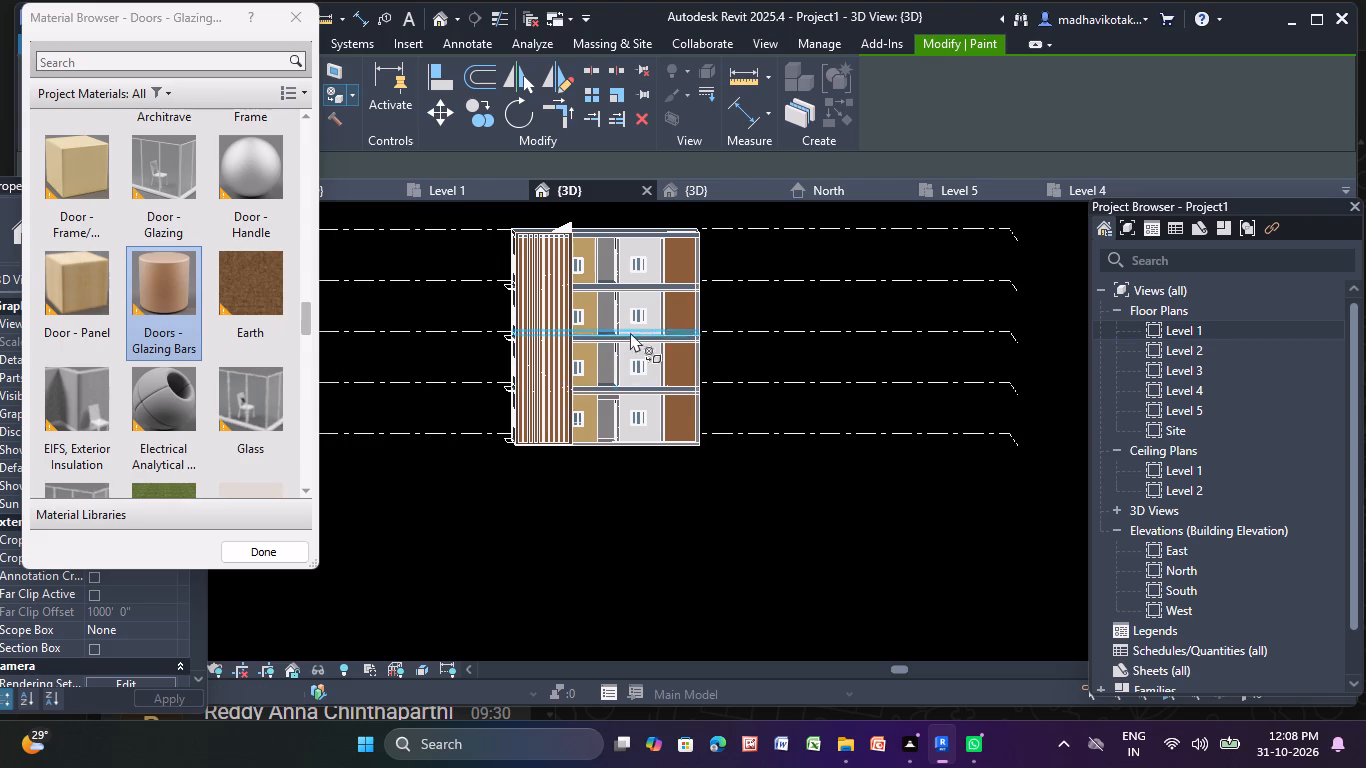
scroll(631, 316, up, 9)
scroll(598, 262, down, 1)
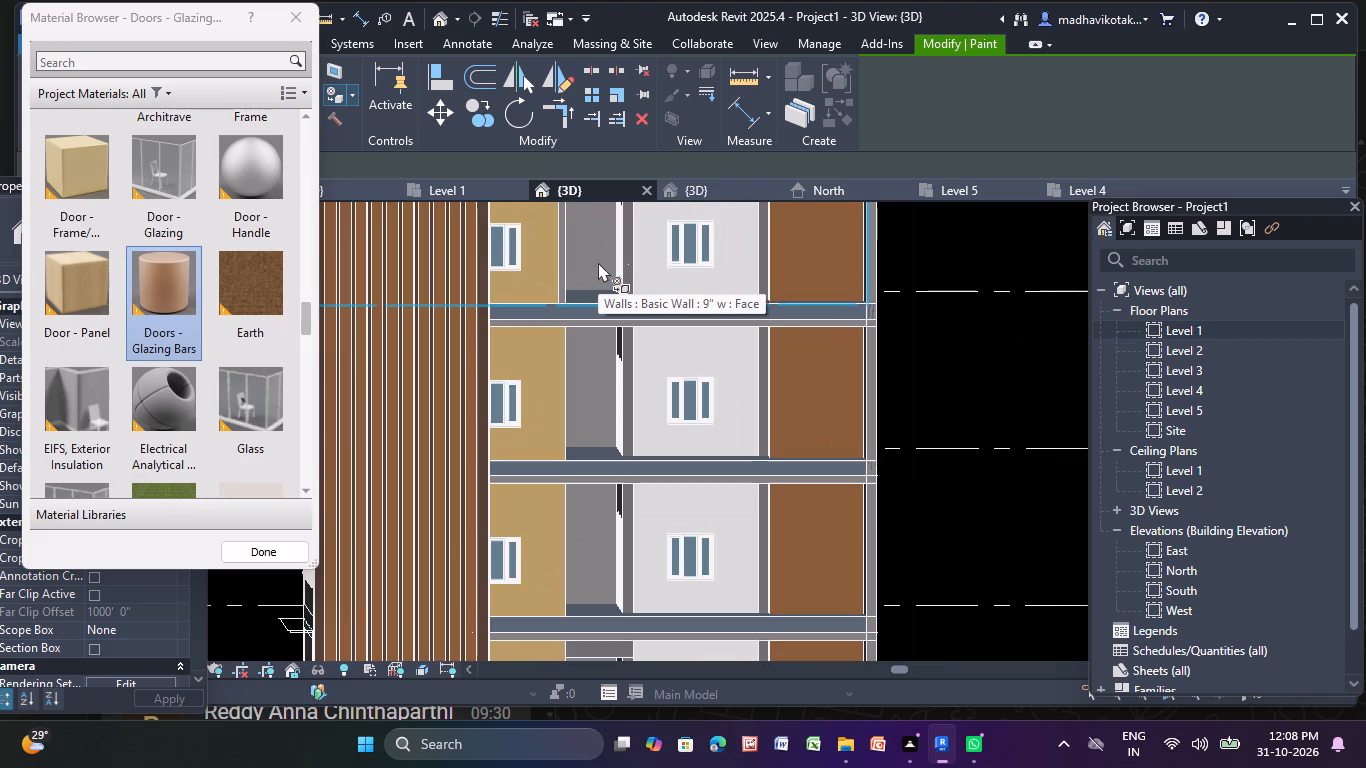
shift+middle_drag(582, 274, 586, 293)
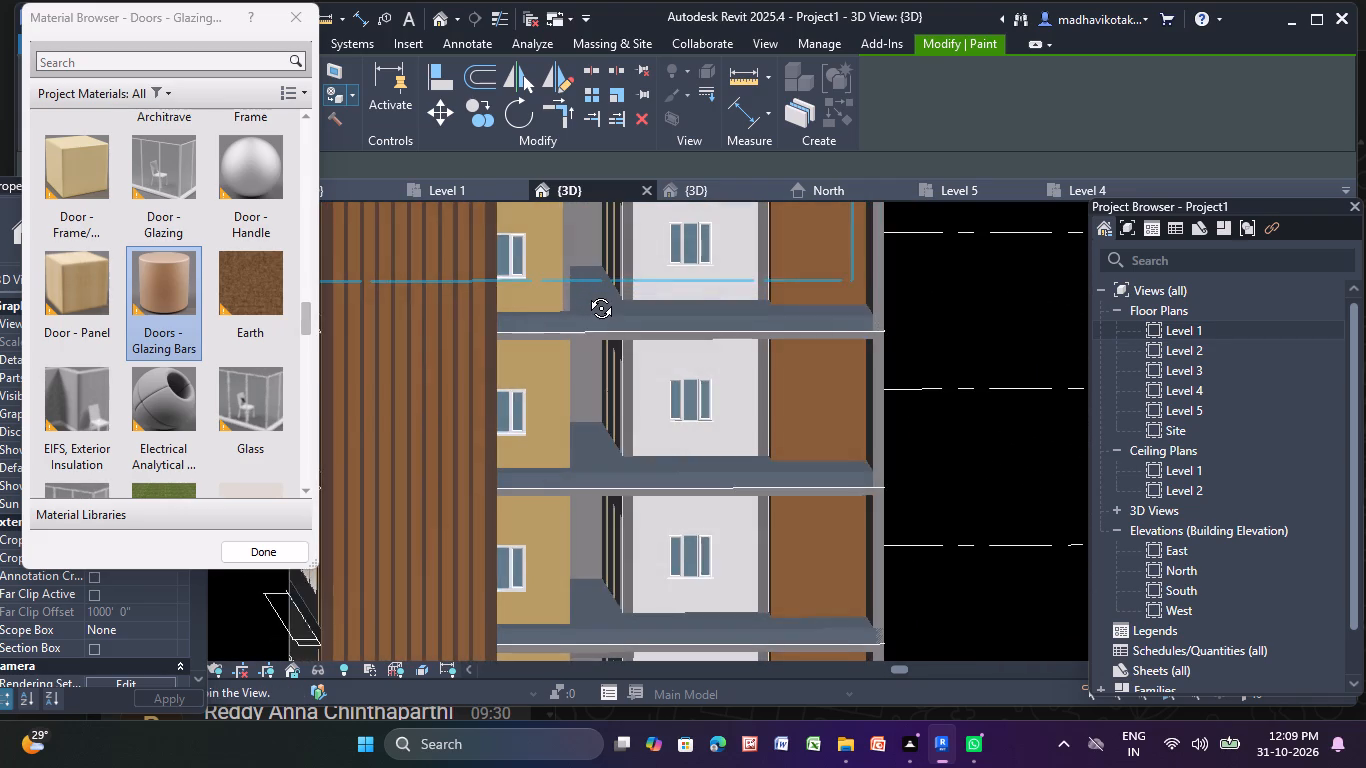
shift+middle_drag(586, 293, 579, 287)
scroll(579, 287, down, 4)
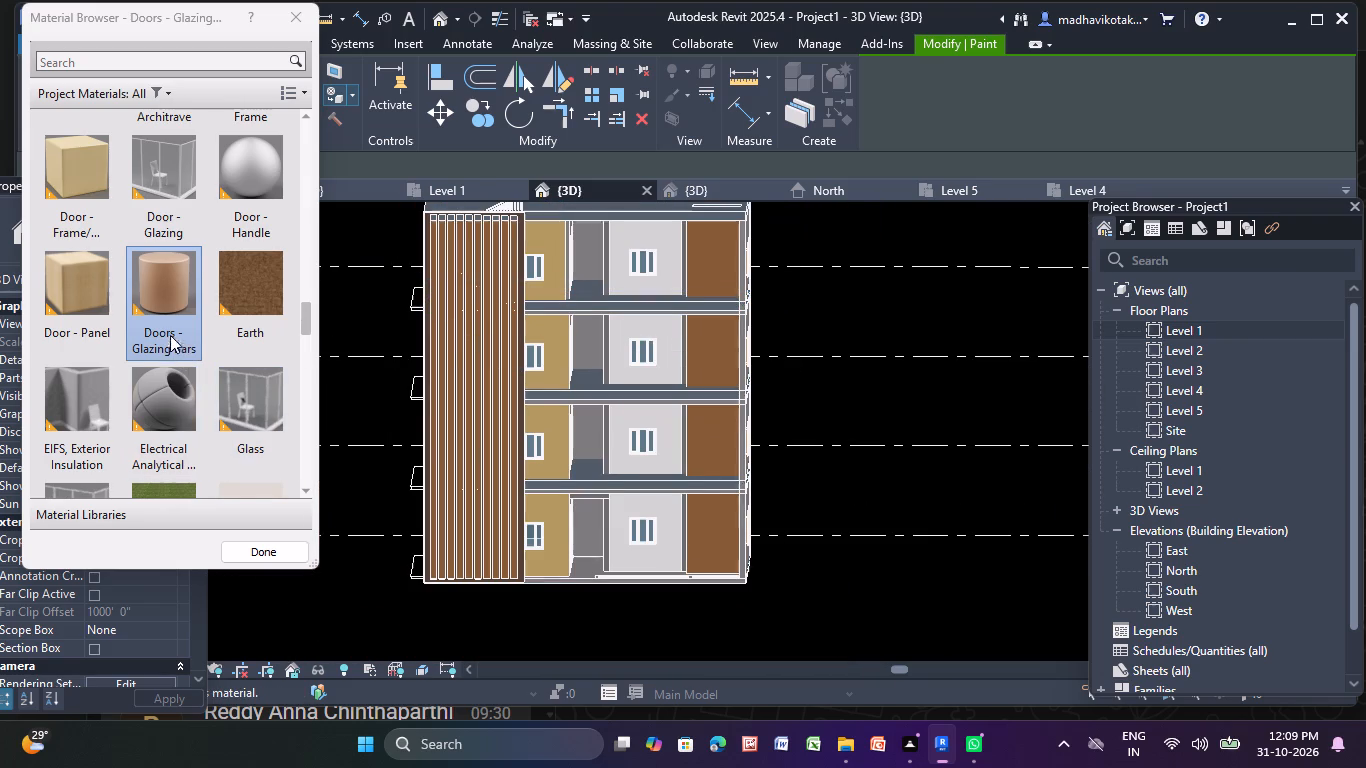
scroll(154, 322, up, 1)
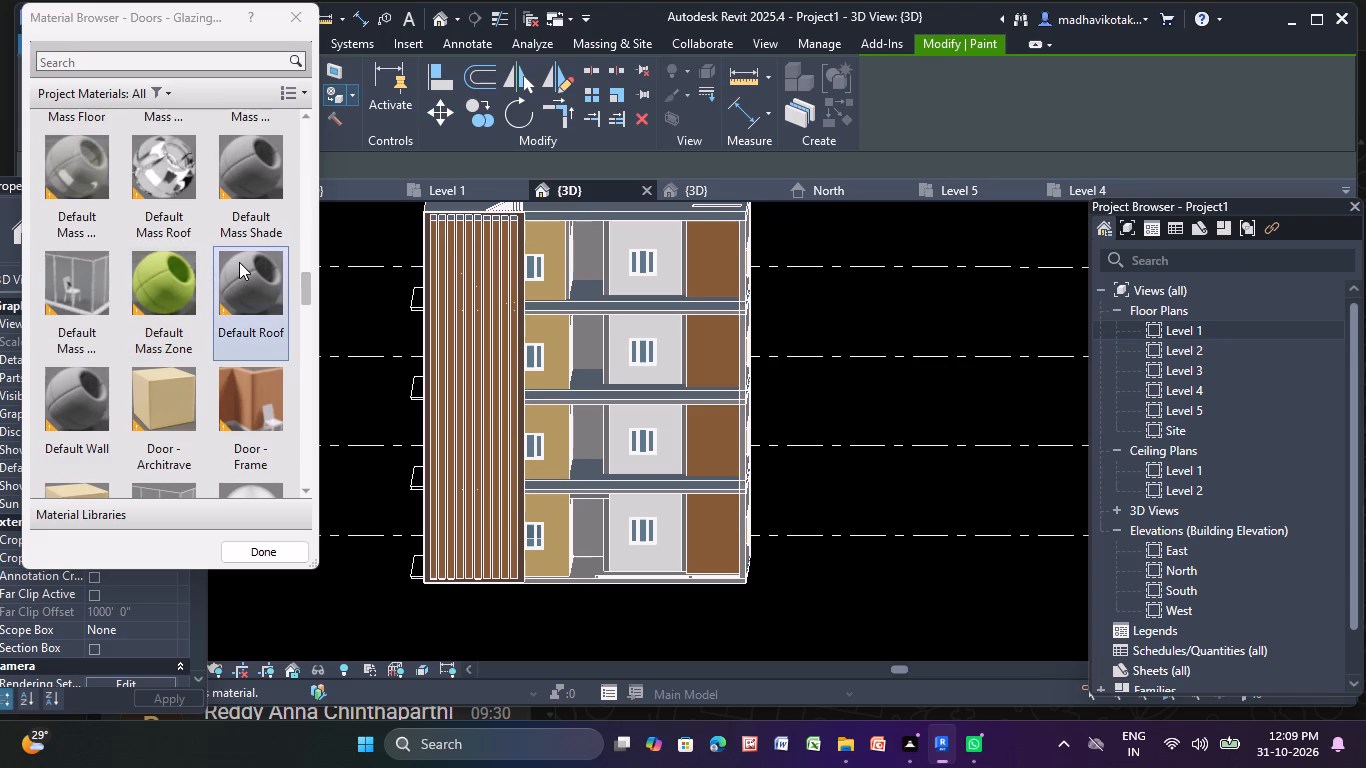
scroll(239, 262, up, 2)
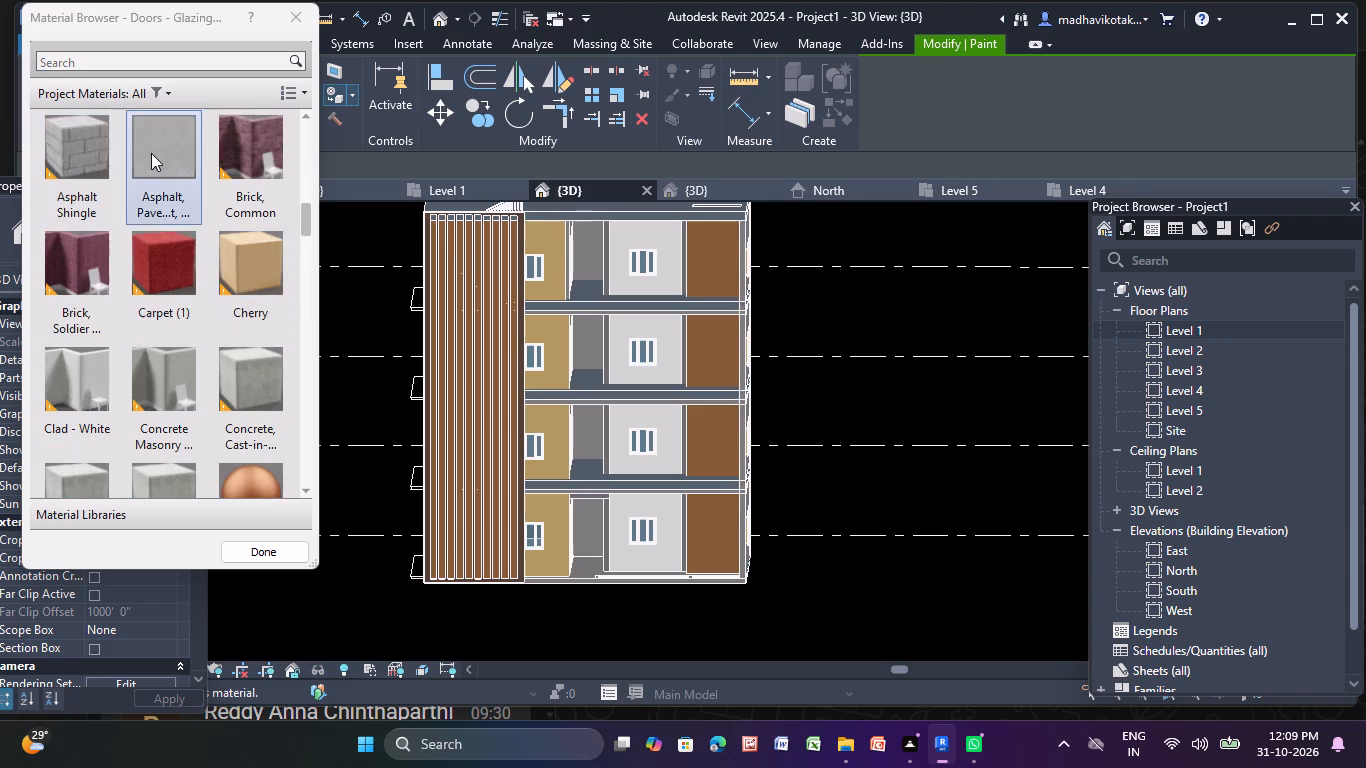
click(245, 260)
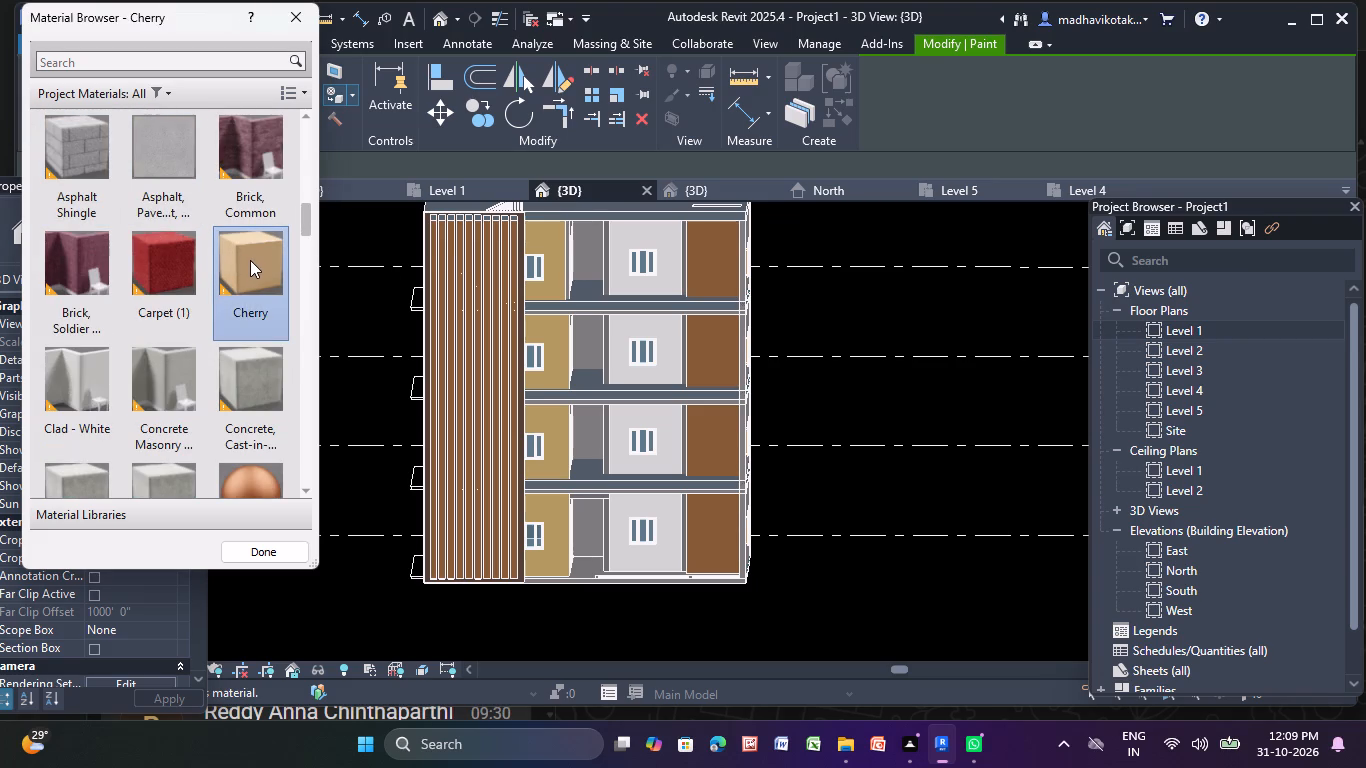
scroll(578, 242, up, 9)
click(607, 255)
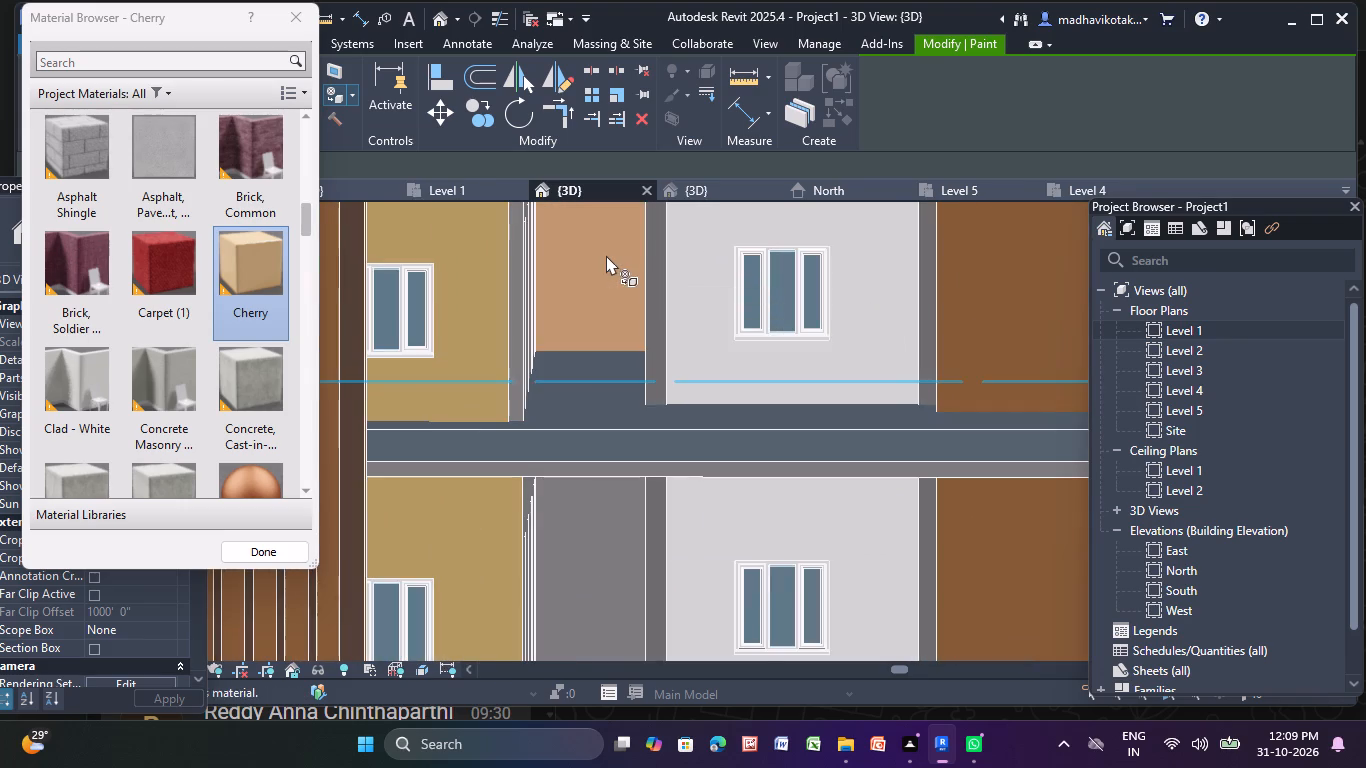
scroll(603, 260, down, 5)
middle_drag(592, 286, 589, 104)
click(591, 260)
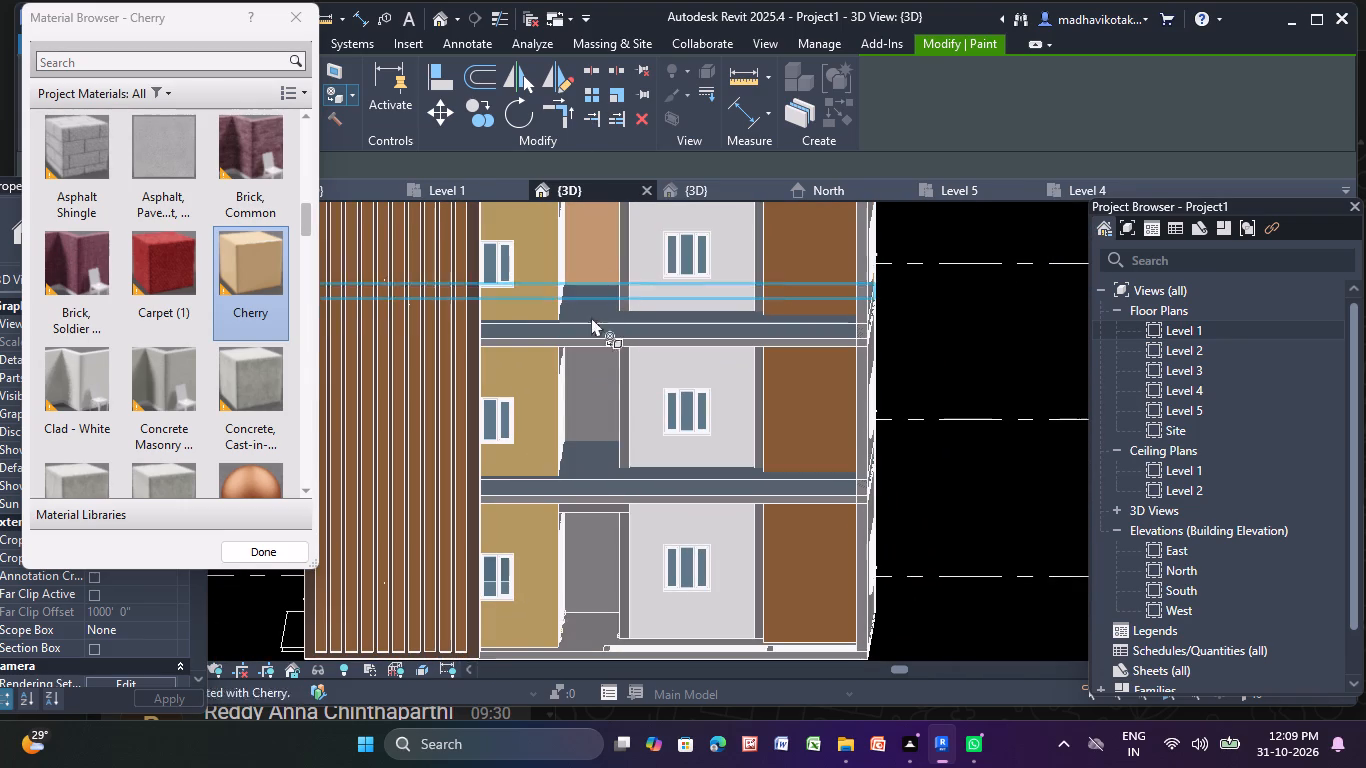
Paint the recessed grey walls between the window bays on the lower two floors with the Cherry material.
click(577, 382)
scroll(581, 382, down, 3)
middle_drag(586, 362, 588, 263)
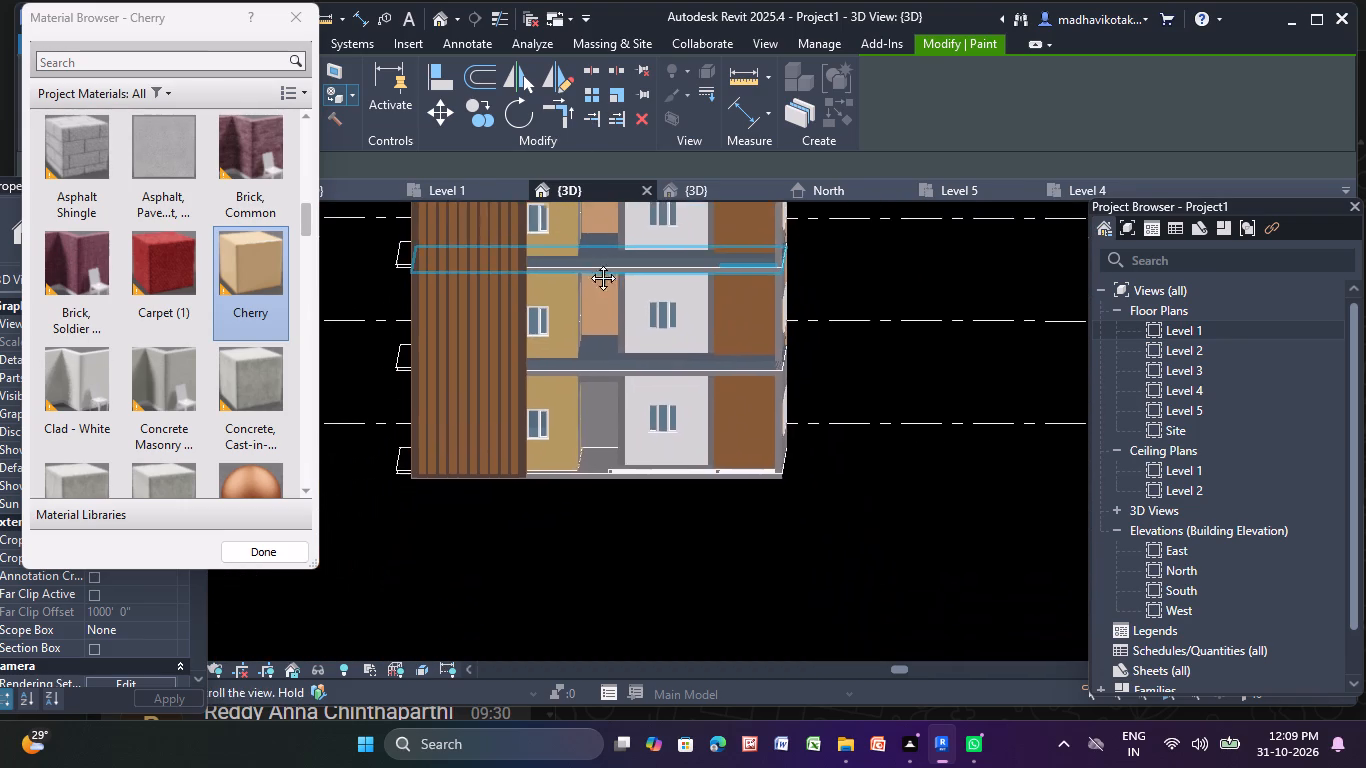
middle_drag(588, 263, 581, 254)
click(587, 383)
Paint the horizontal band directly above the ground-floor walls with the Cherry material.
scroll(589, 347, up, 3)
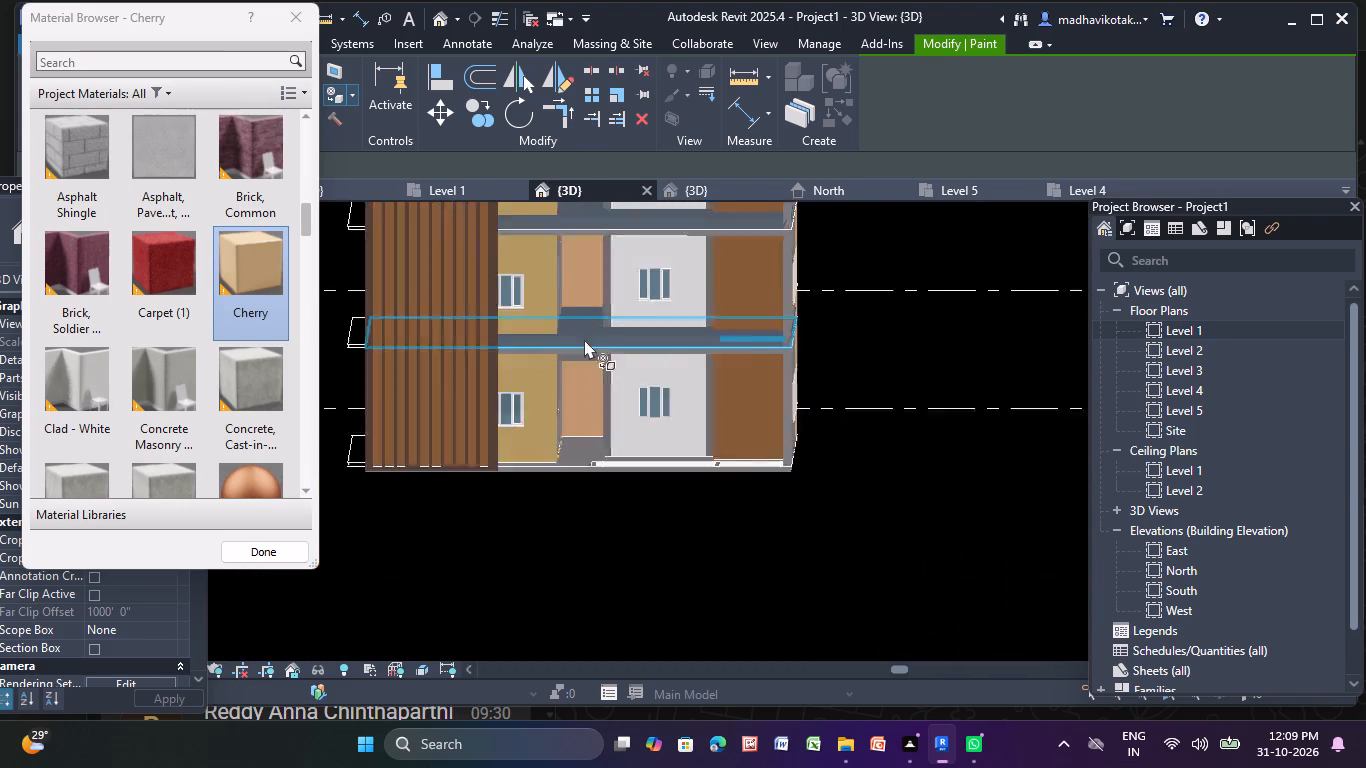
scroll(584, 339, up, 6)
click(558, 378)
scroll(560, 377, up, 4)
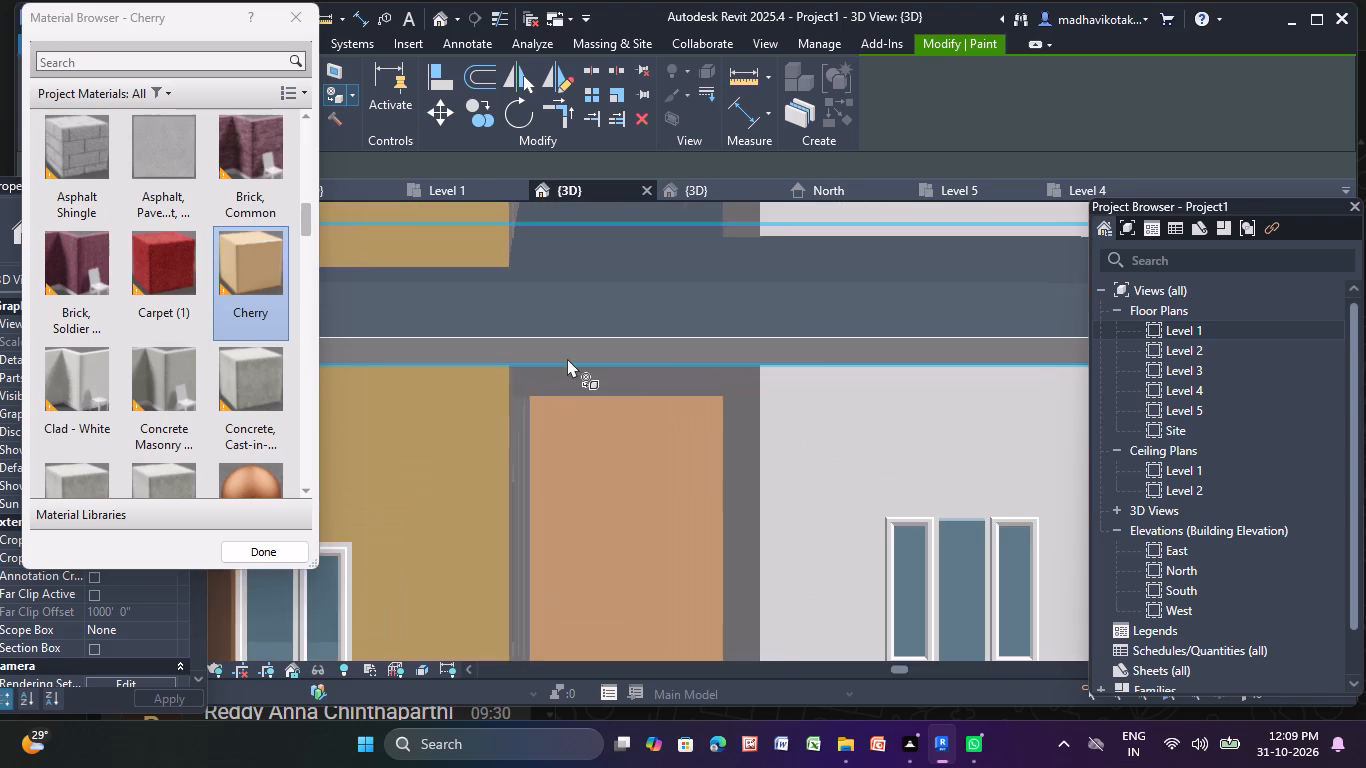
triple_click(564, 377)
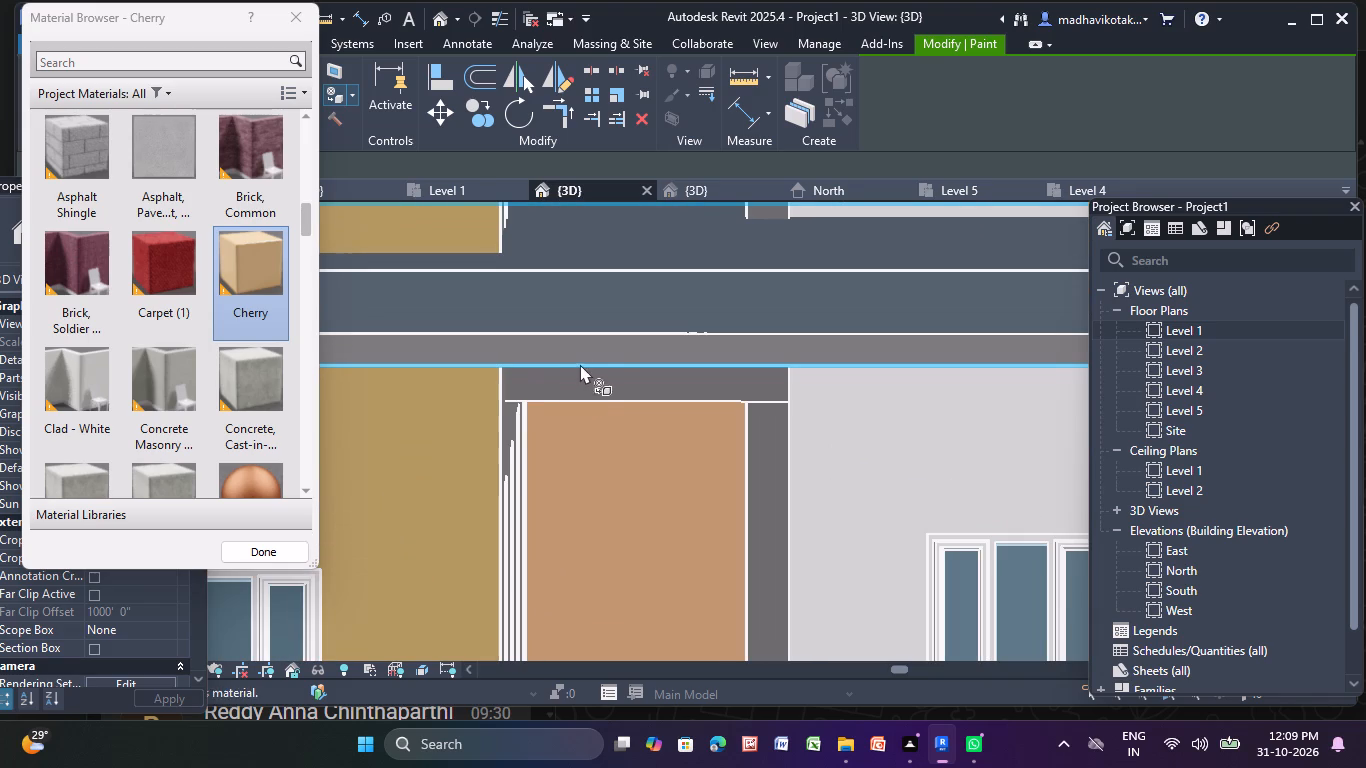
click(591, 350)
scroll(598, 323, down, 11)
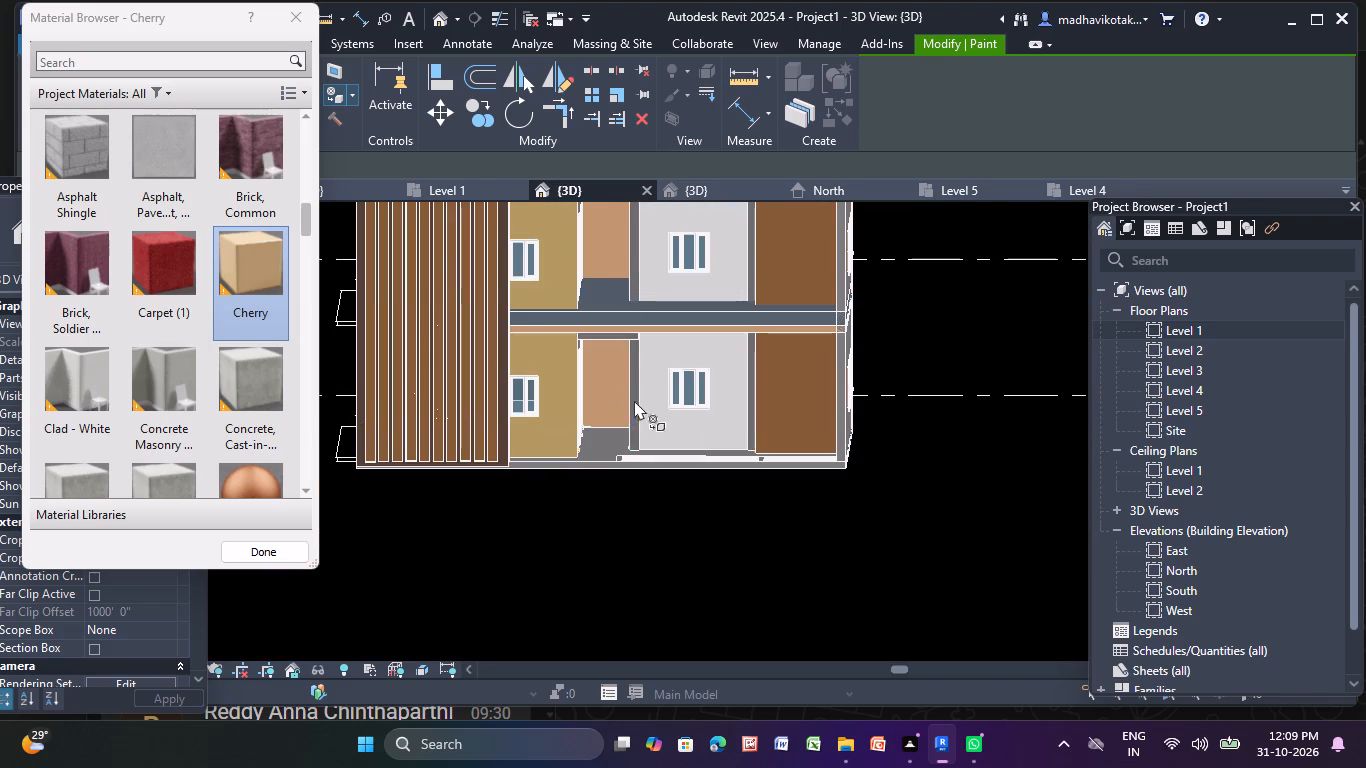
Try to paint the narrow grey pier beside the ground-floor recess with Cherry, and finish painting.
scroll(647, 392, up, 4)
click(625, 381)
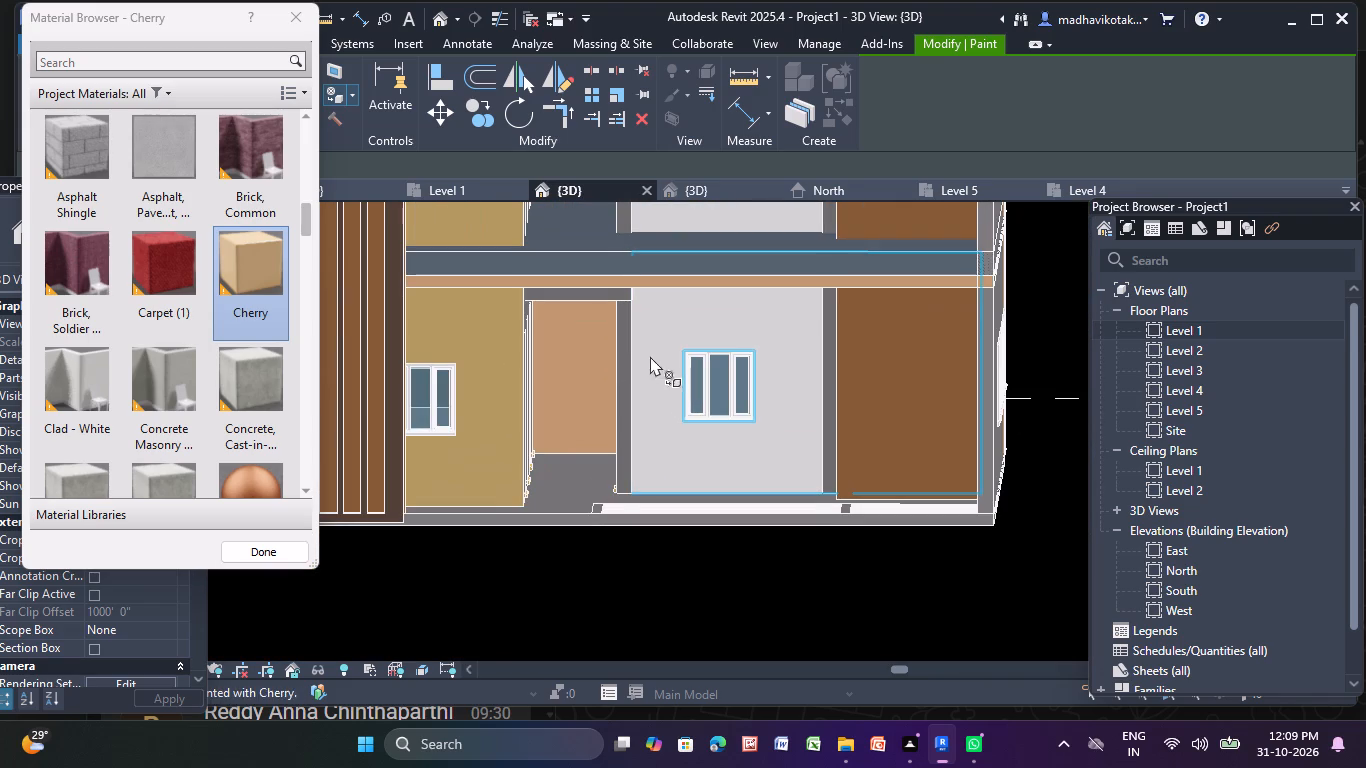
key(Escape)
key(Escape)
scroll(890, 343, down, 8)
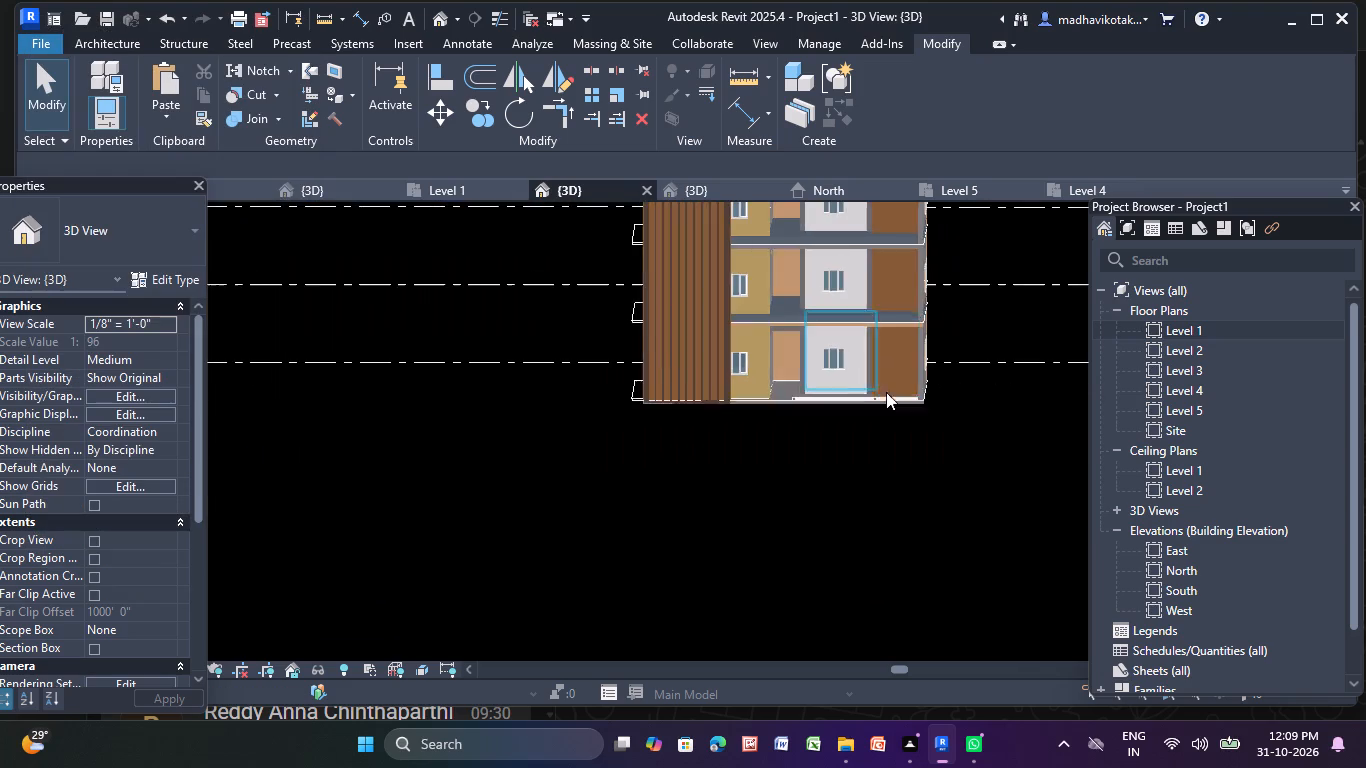
scroll(902, 436, down, 3)
middle_drag(854, 495, 794, 574)
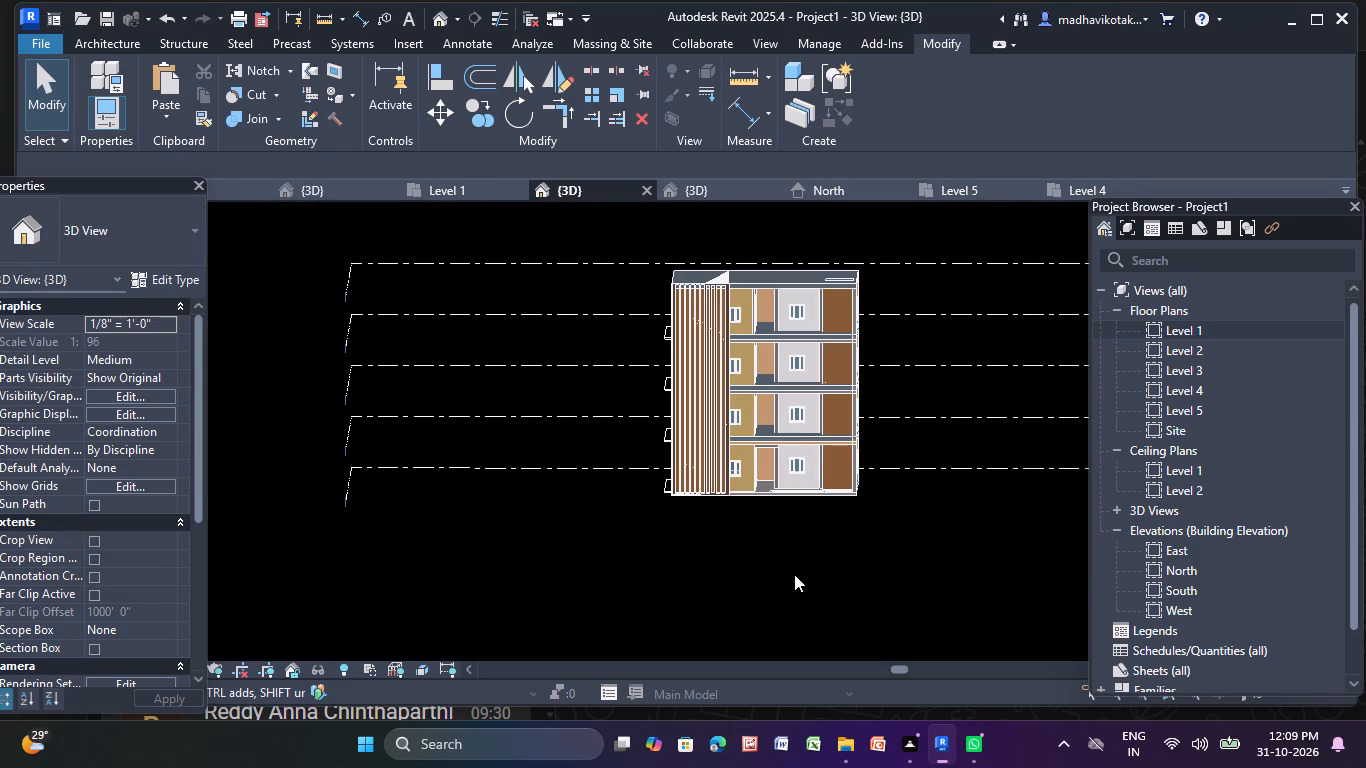
Paint the exposed floor surfaces of the top two storeys with the Grass material.
scroll(717, 340, up, 5)
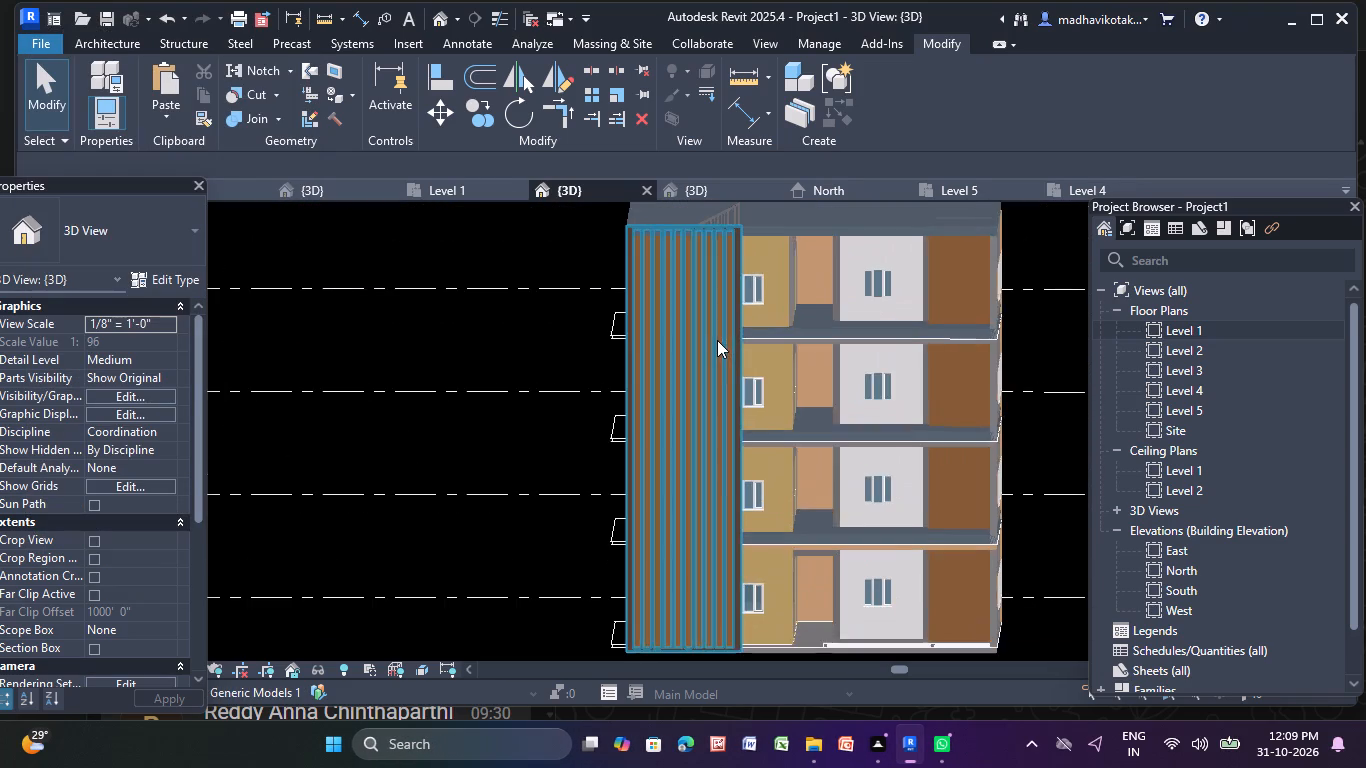
shift+middle_click(831, 504)
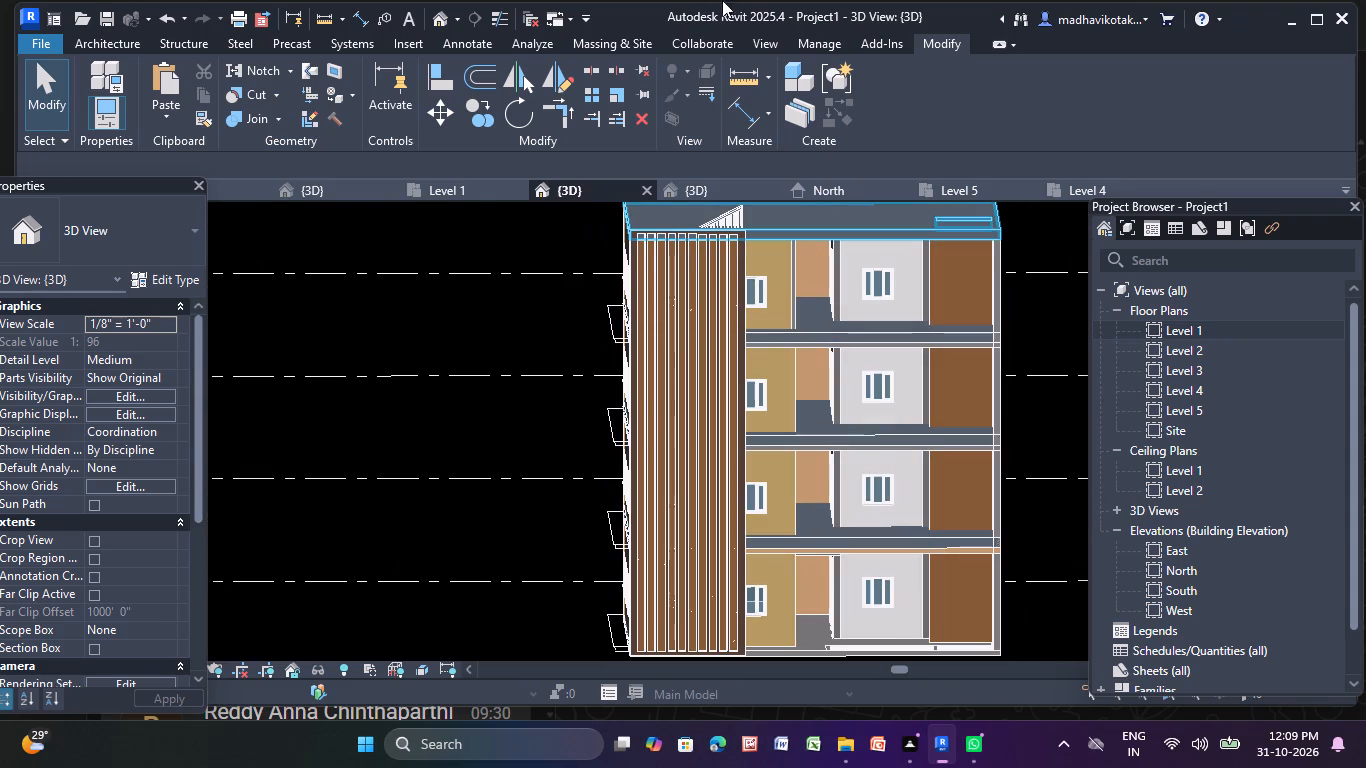
click(356, 102)
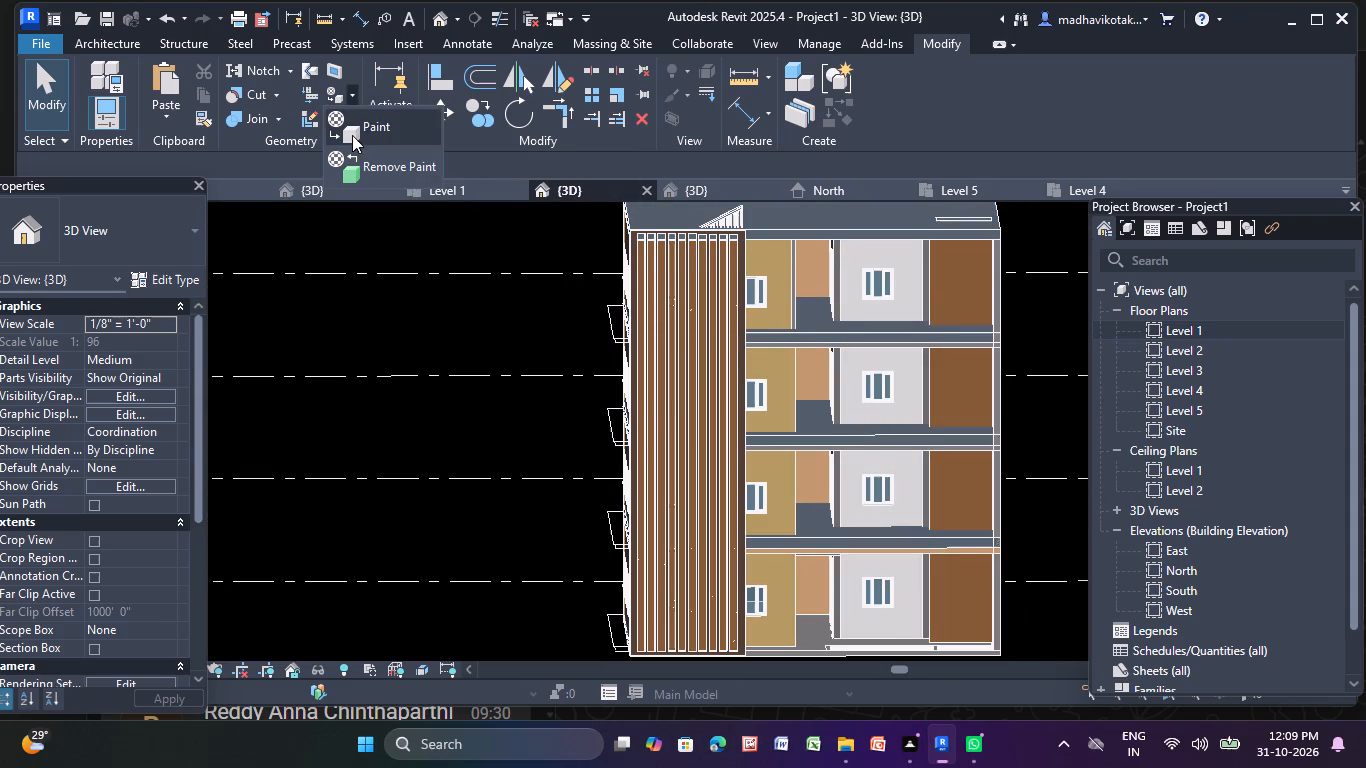
click(357, 128)
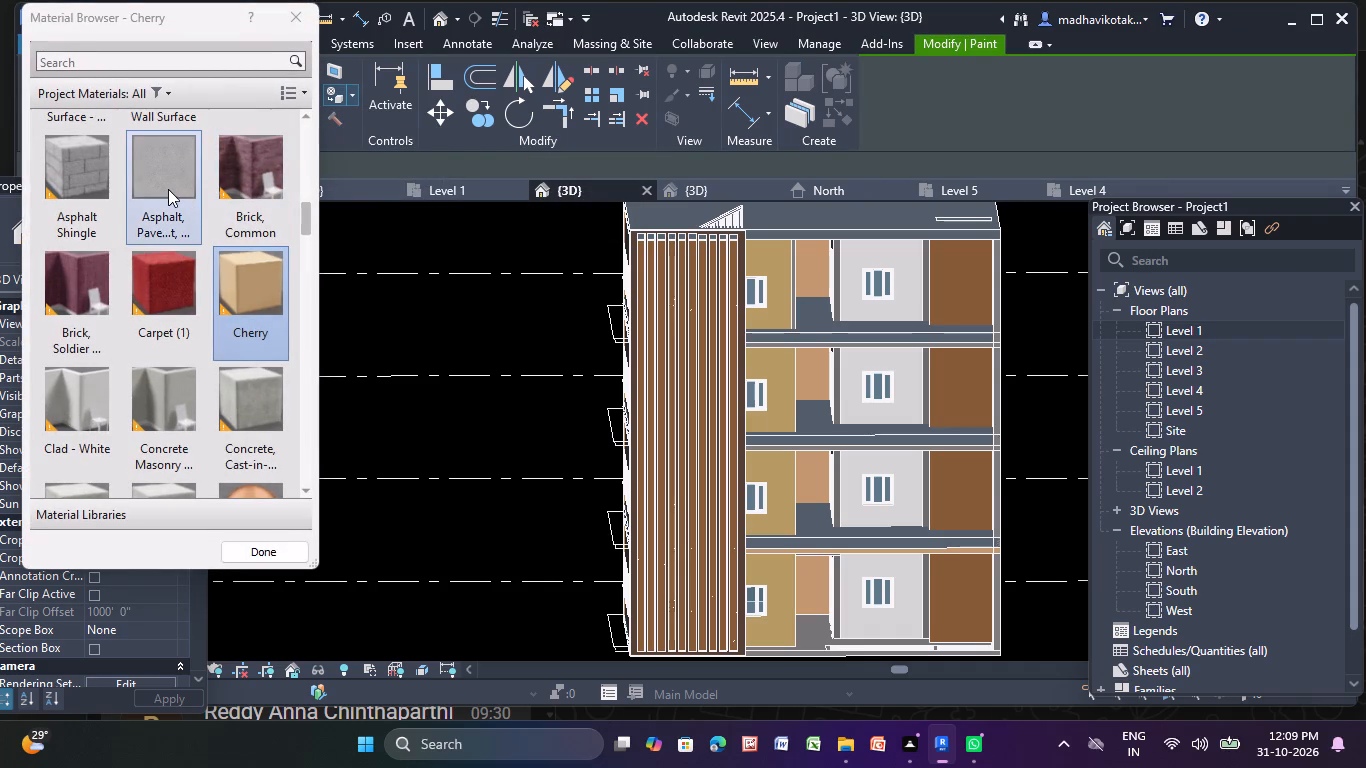
scroll(211, 280, down, 1)
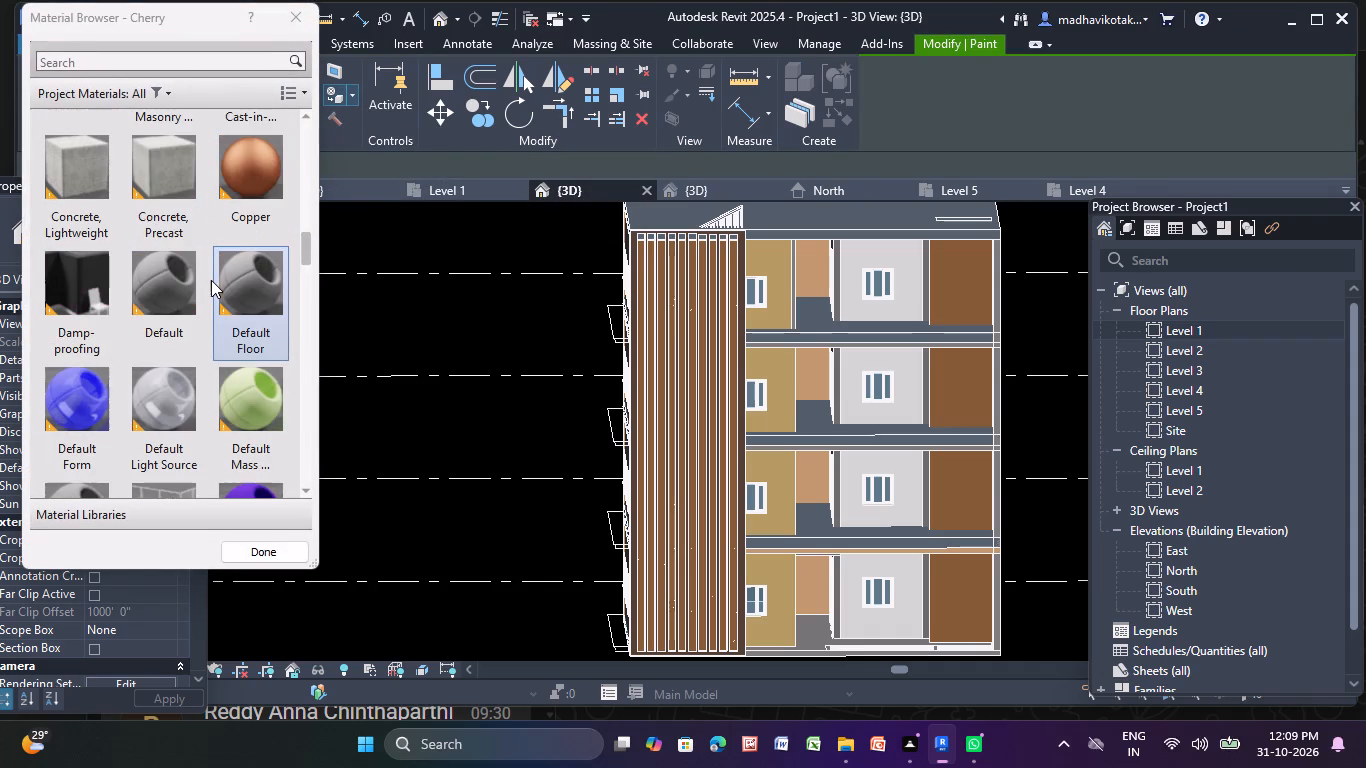
scroll(216, 291, down, 1)
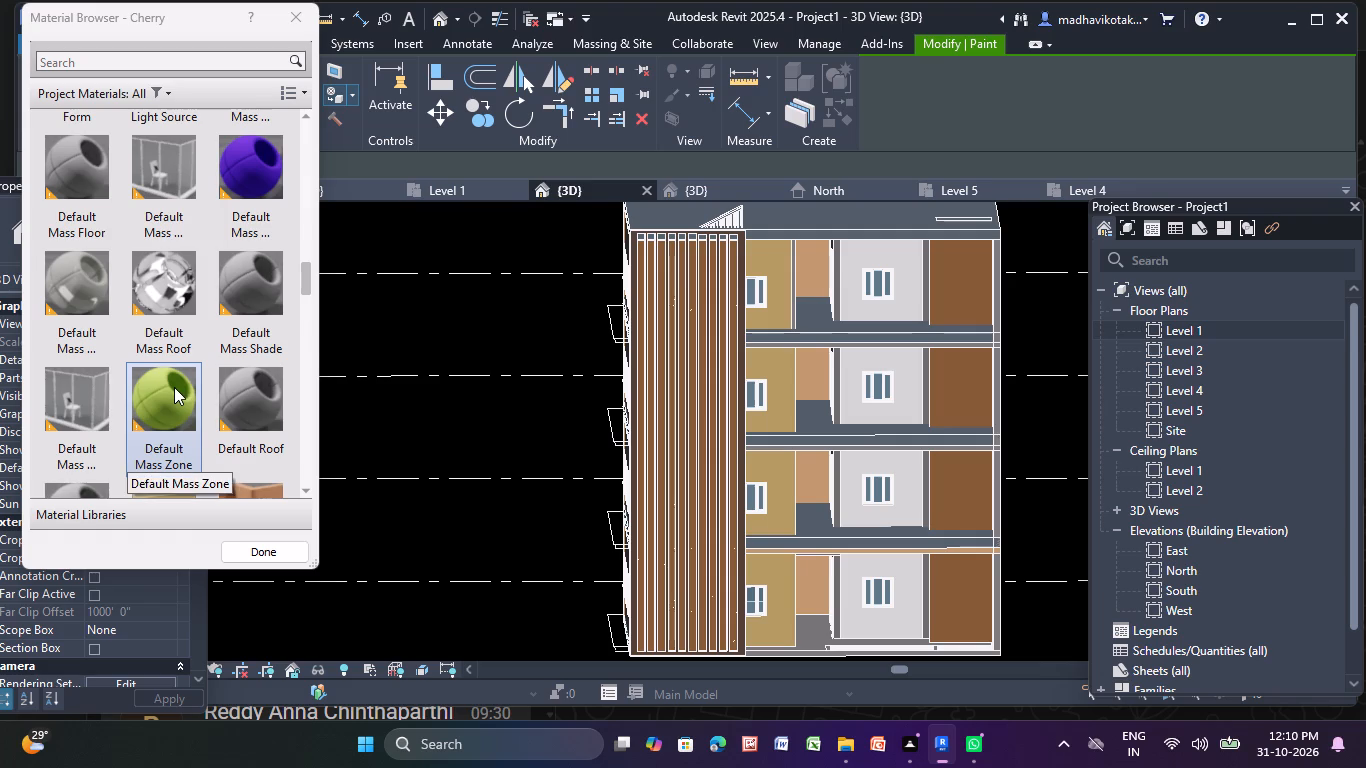
scroll(174, 387, down, 2)
click(174, 280)
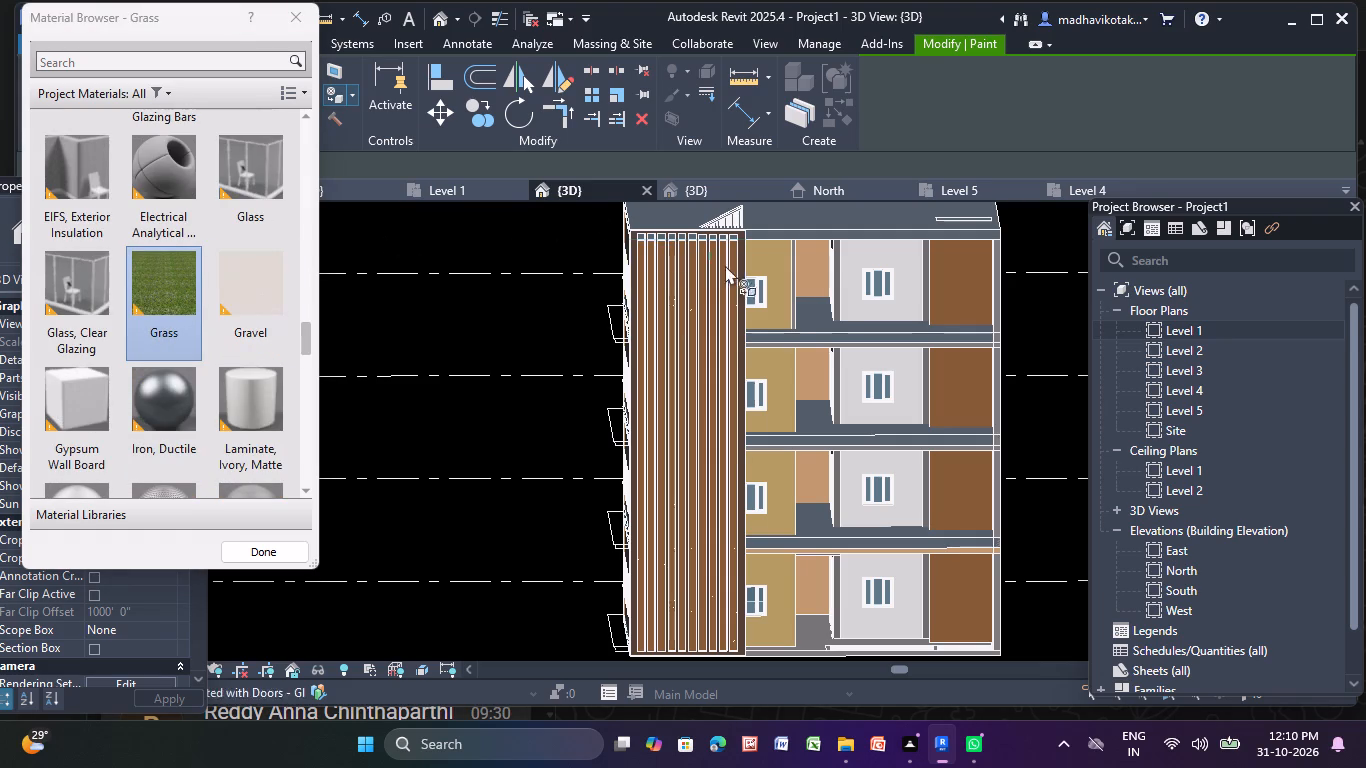
scroll(748, 325, down, 3)
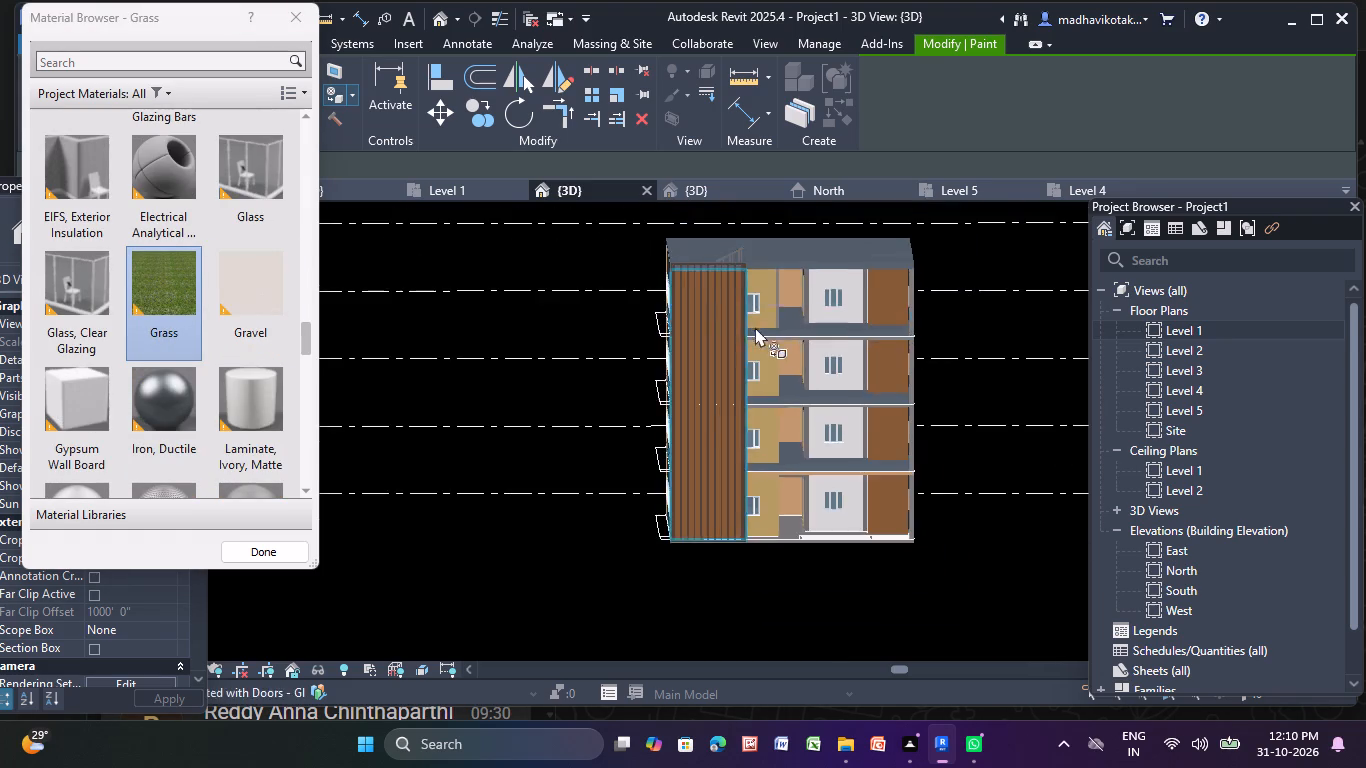
shift+middle_drag(832, 333, 801, 356)
scroll(789, 342, up, 11)
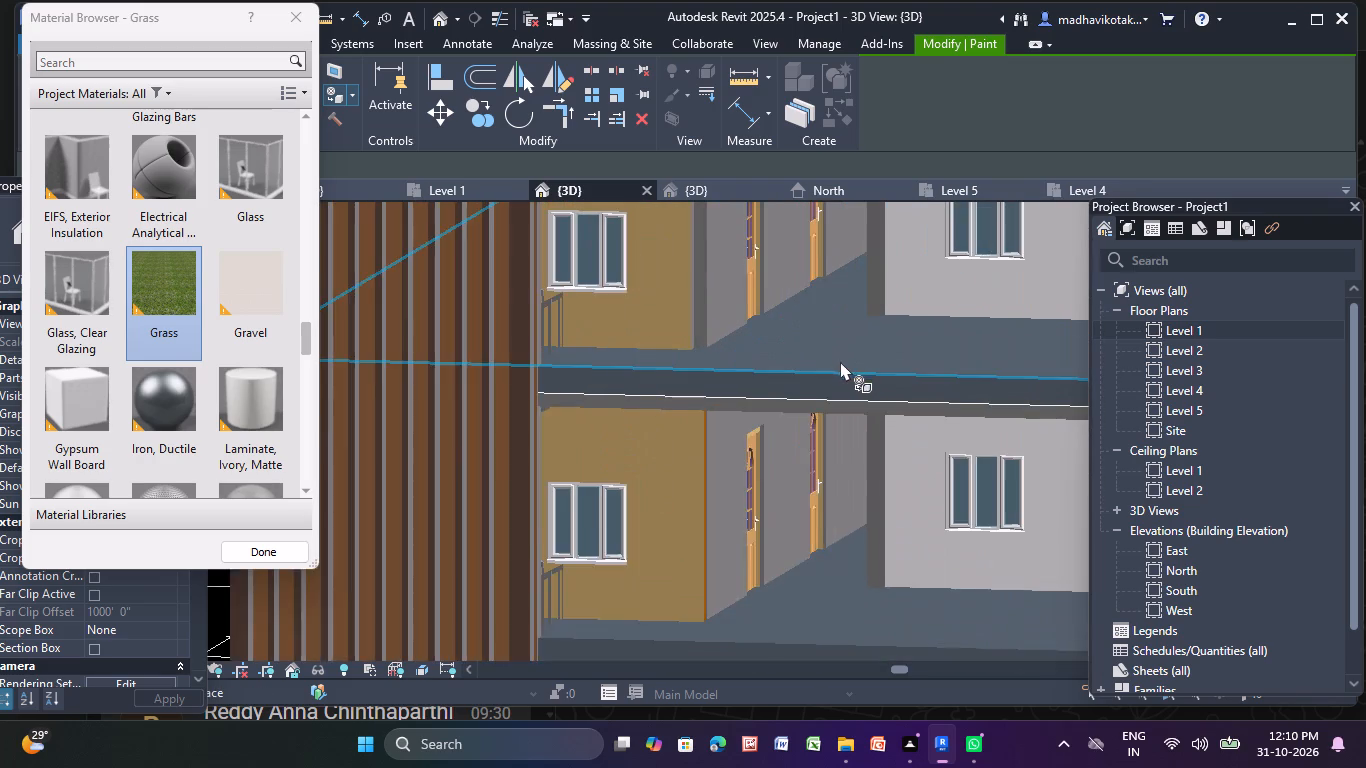
click(849, 349)
scroll(849, 349, down, 4)
middle_drag(849, 349, 794, 200)
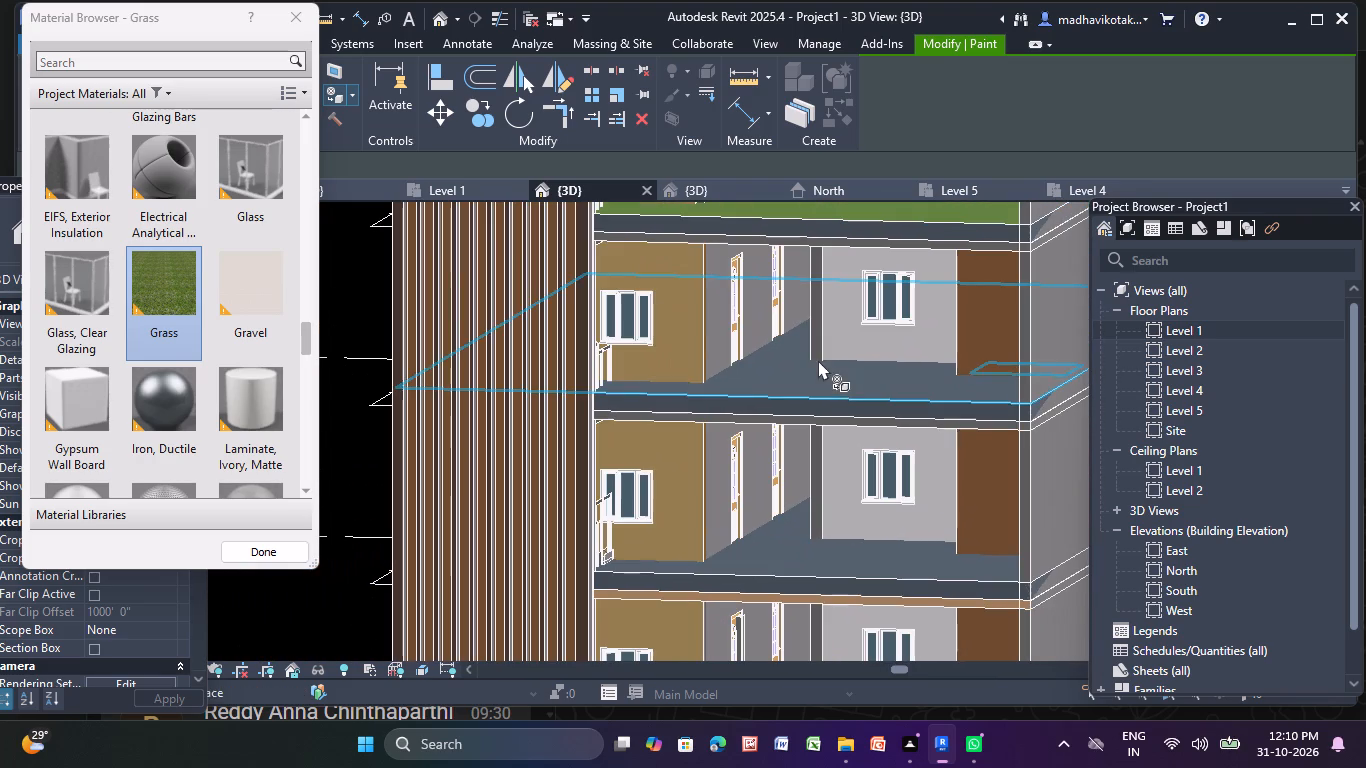
click(763, 374)
Paint the exposed floor surfaces of the lower two storeys, including the ground floor, with the Grass material.
scroll(763, 374, down, 3)
middle_drag(759, 374, 735, 256)
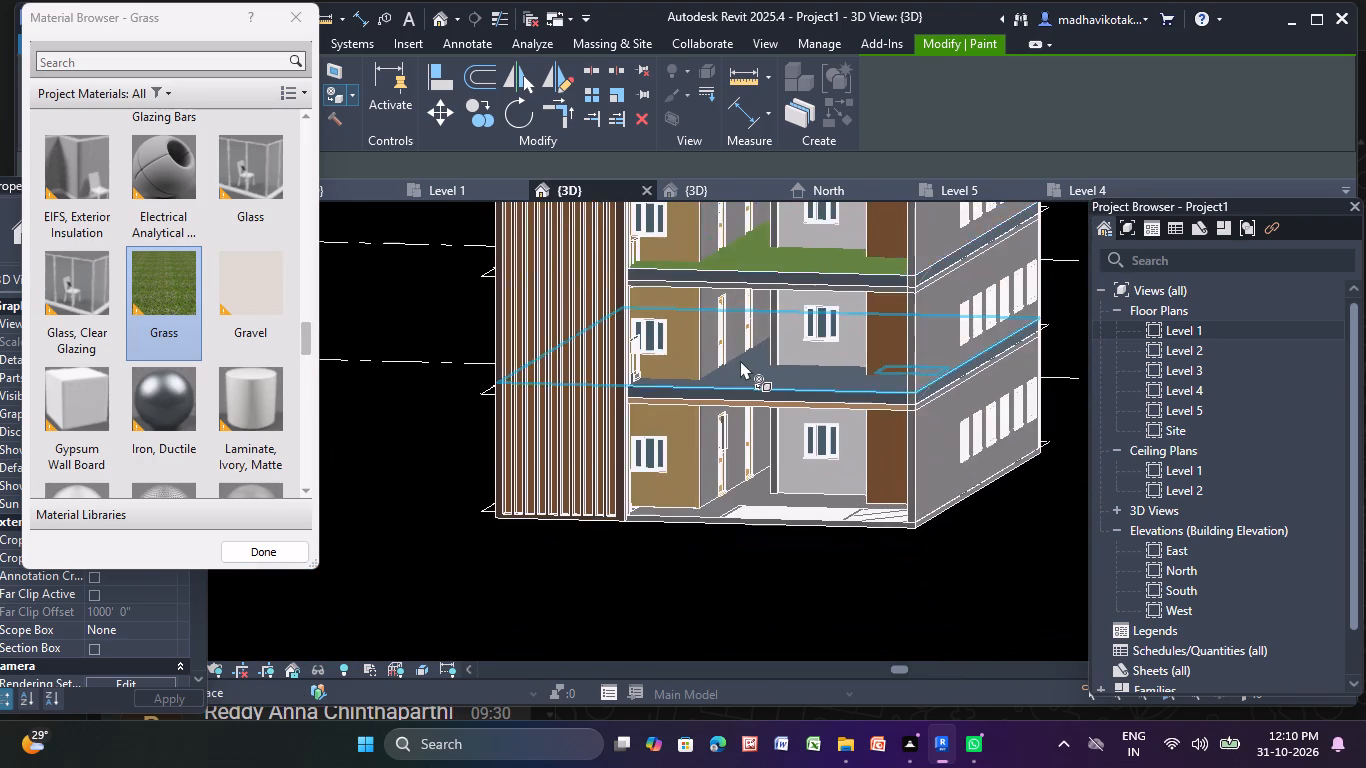
scroll(740, 360, up, 5)
click(737, 381)
scroll(743, 389, down, 3)
middle_drag(741, 395, 687, 264)
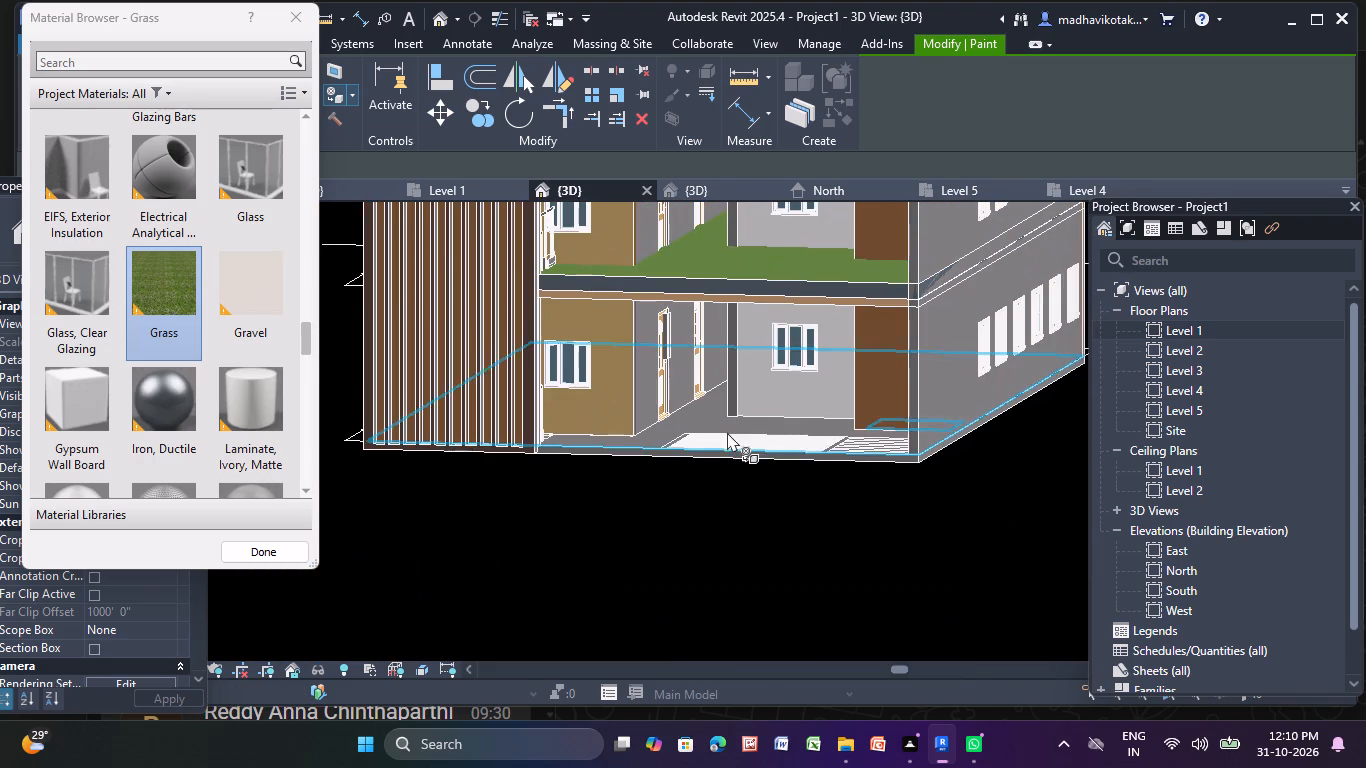
scroll(663, 424, up, 1)
shift+middle_drag(656, 424, 712, 414)
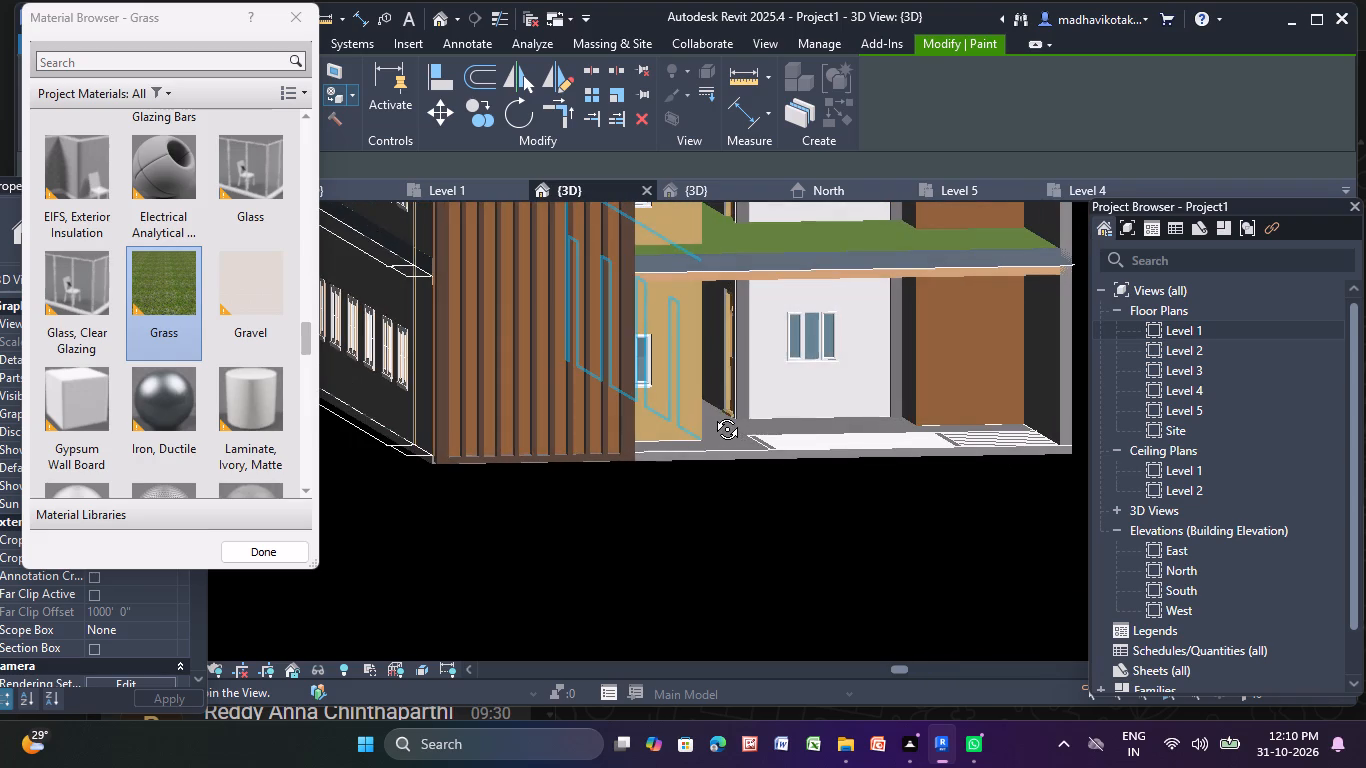
shift+middle_drag(712, 414, 695, 410)
shift+middle_drag(731, 433, 710, 445)
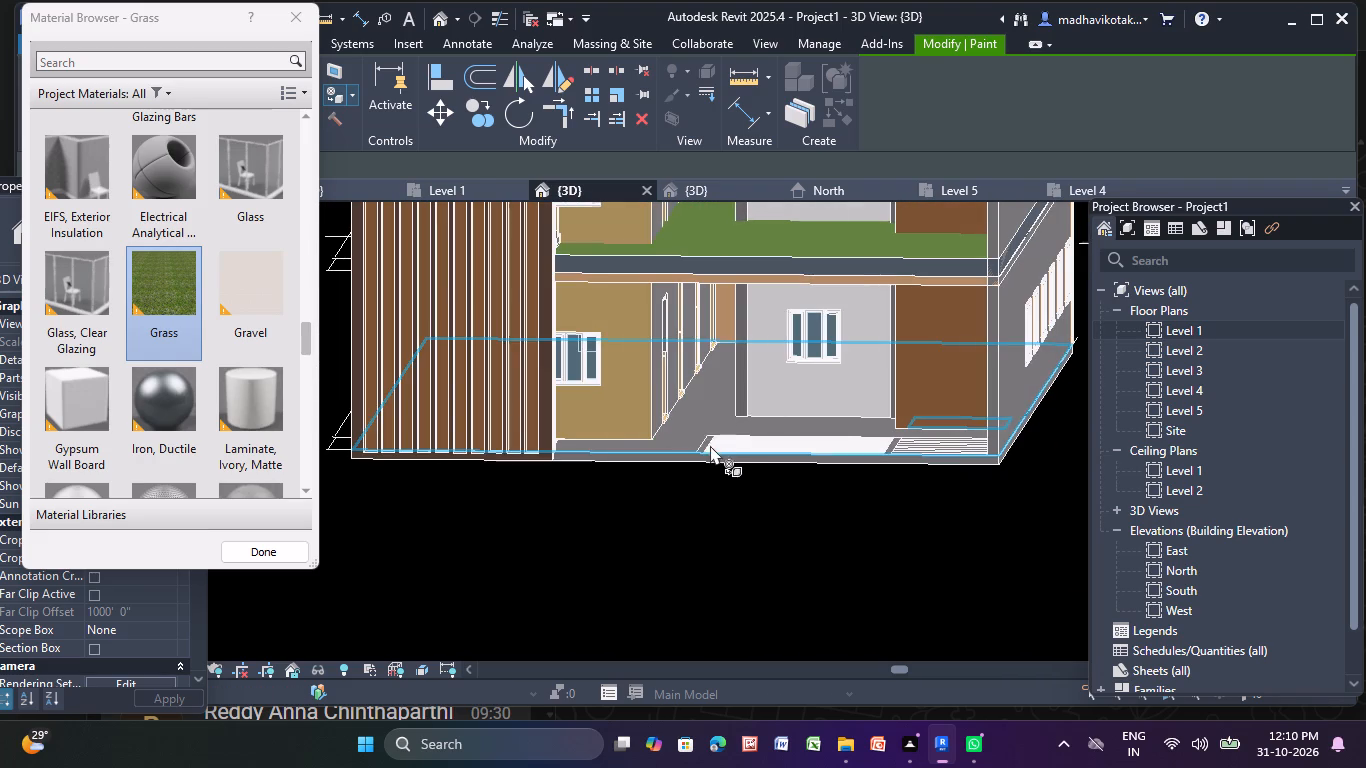
click(696, 411)
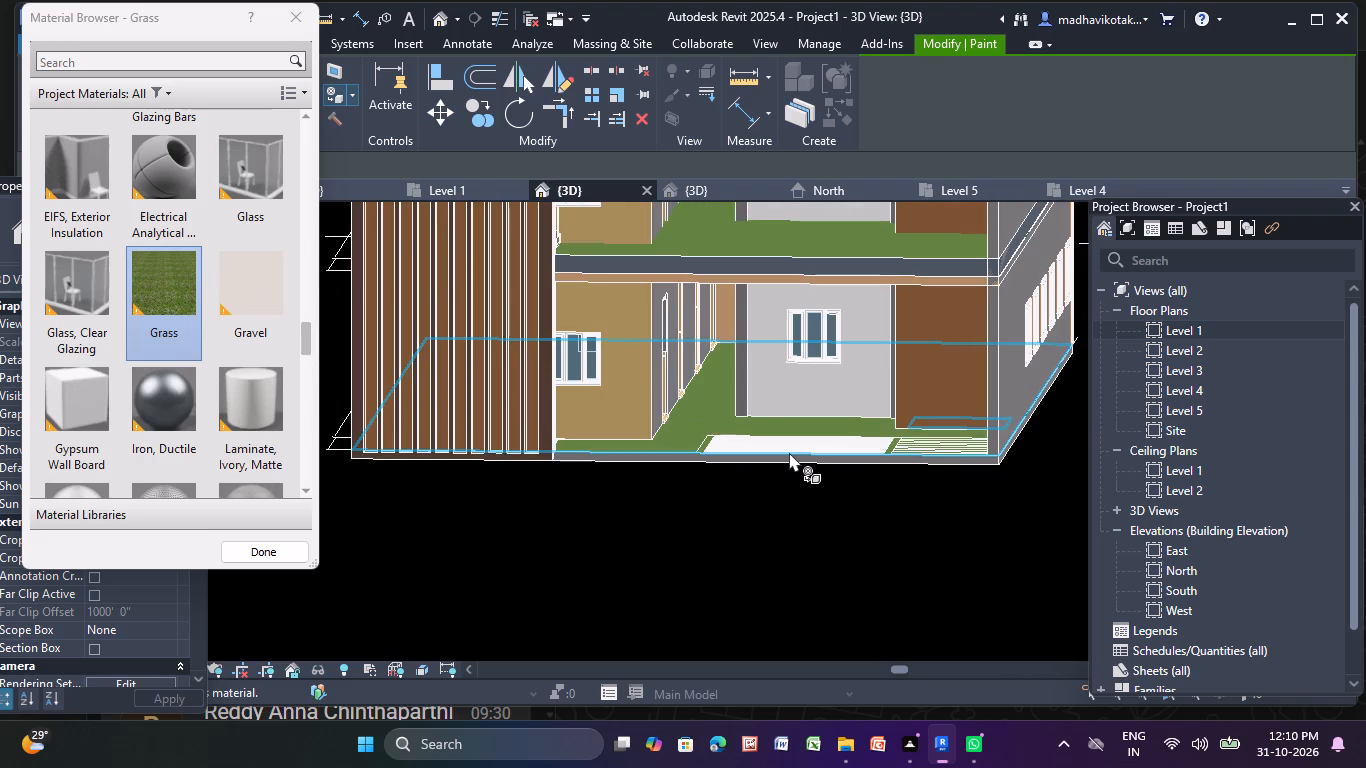
Paint the front edge of the ground-floor slab with the Sash material.
scroll(790, 453, up, 7)
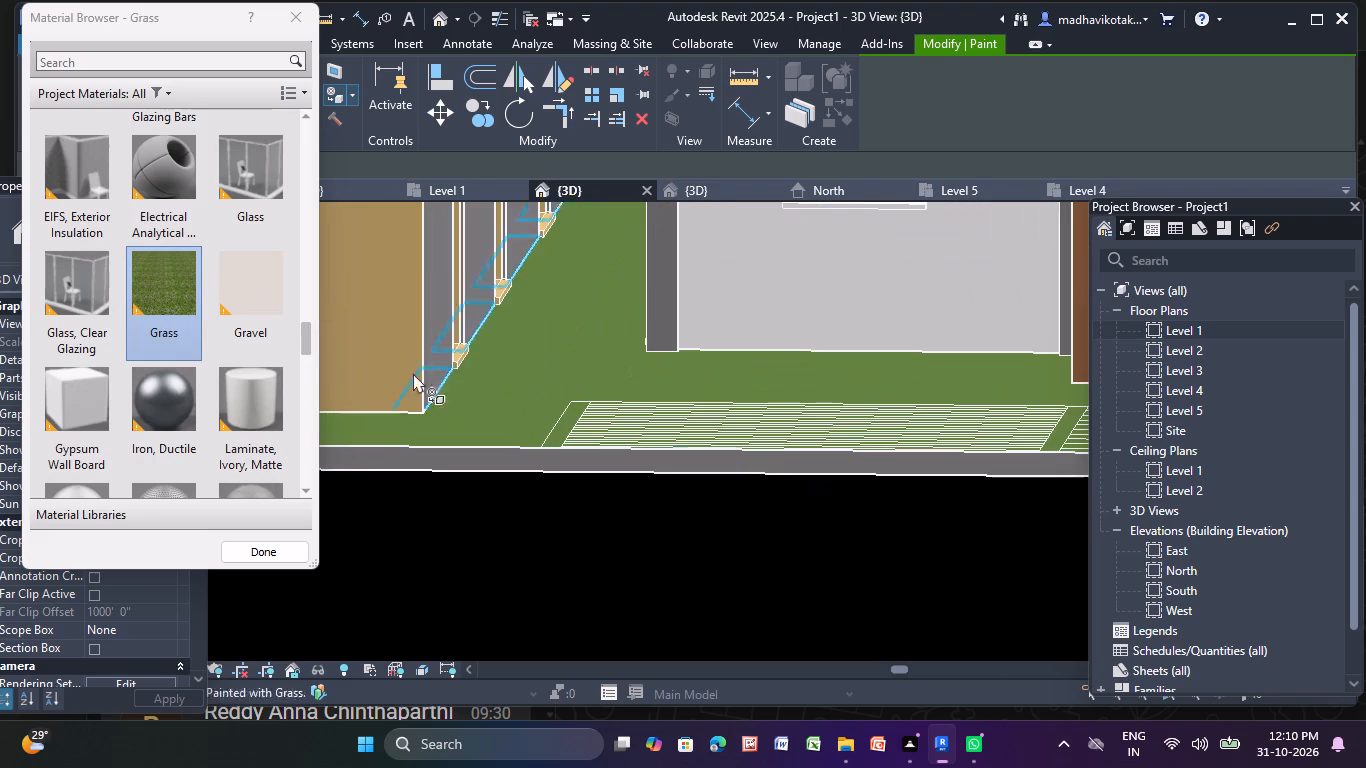
scroll(230, 340, down, 4)
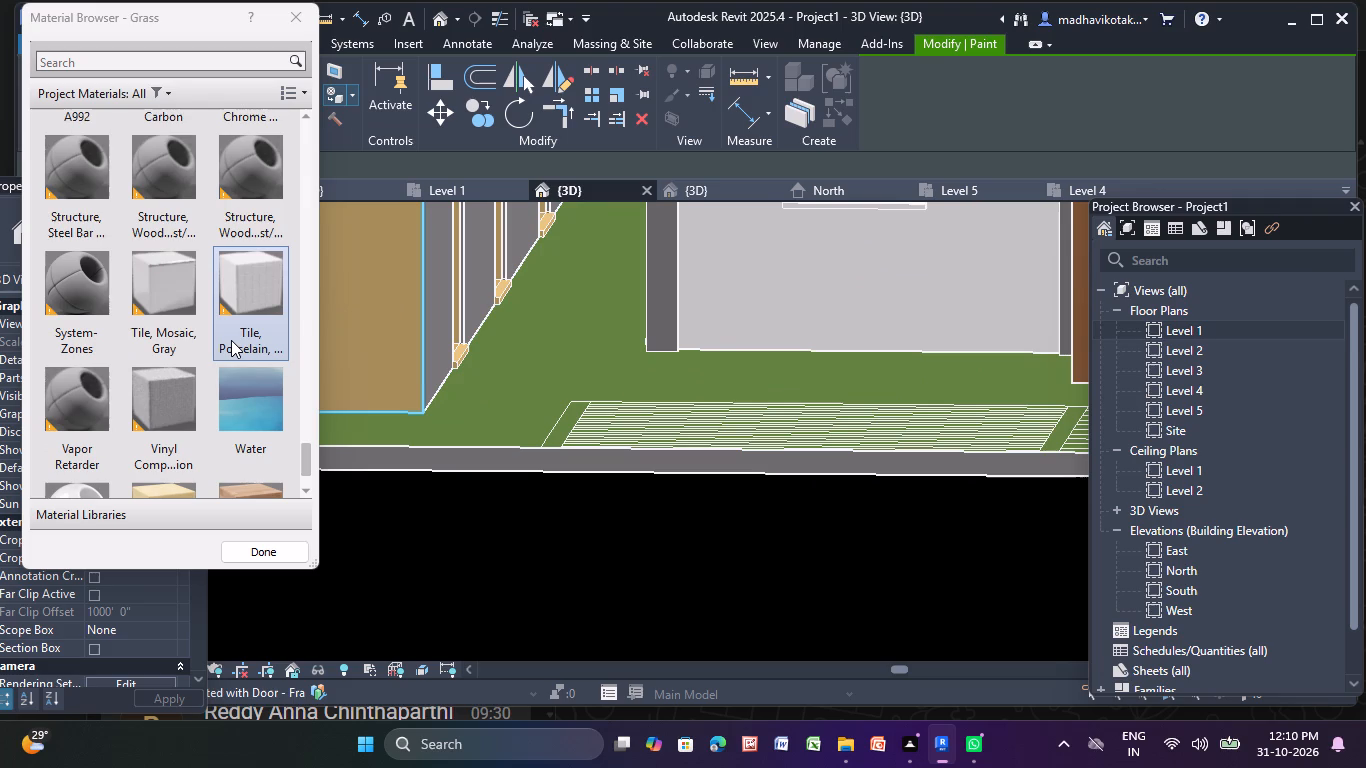
scroll(231, 340, down, 5)
scroll(231, 340, up, 1)
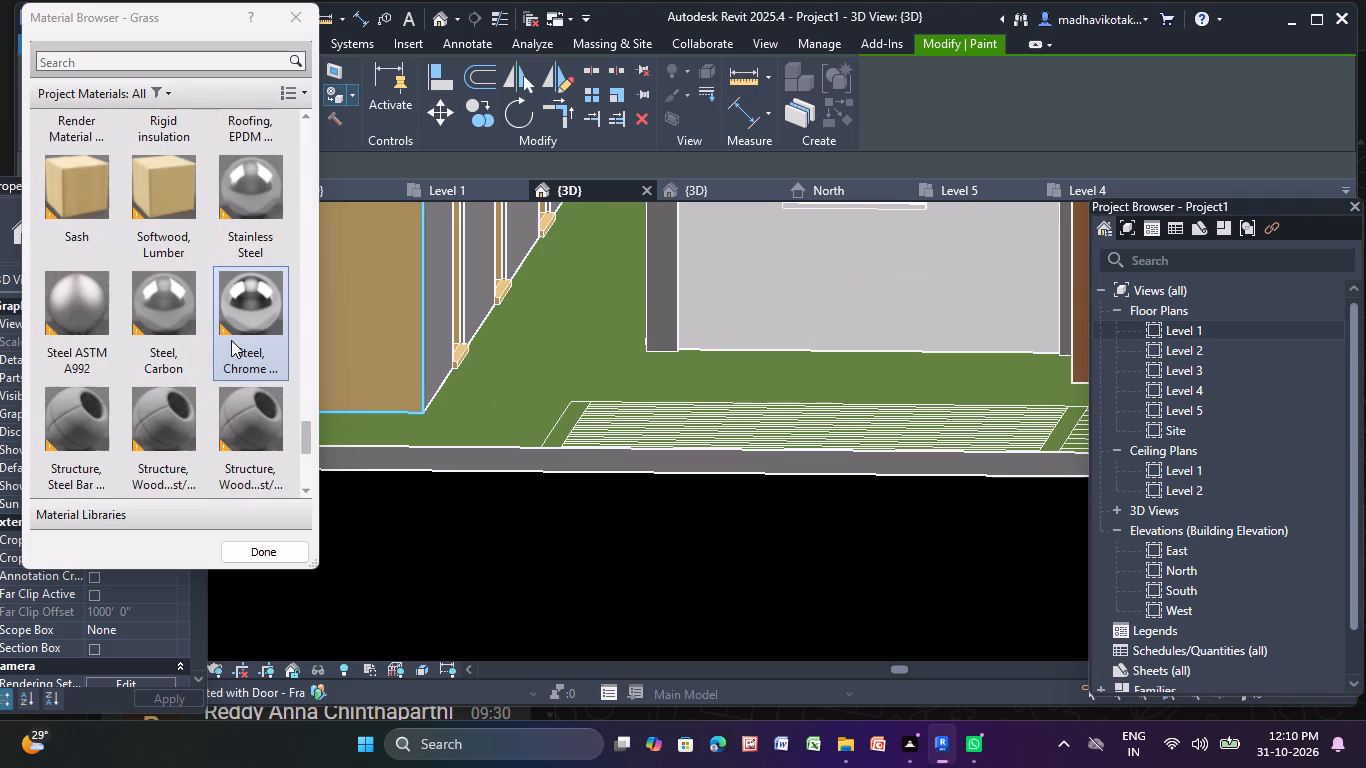
click(61, 205)
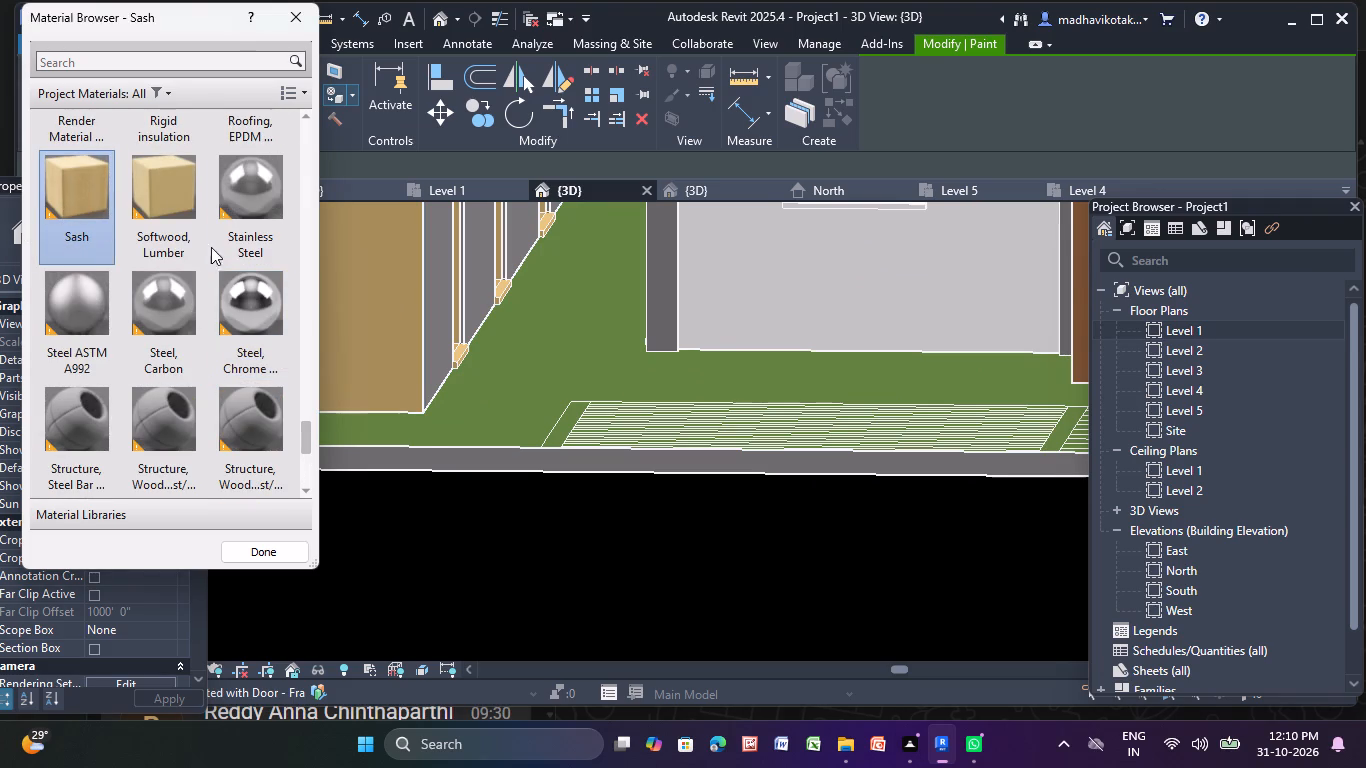
scroll(442, 452, up, 2)
click(431, 461)
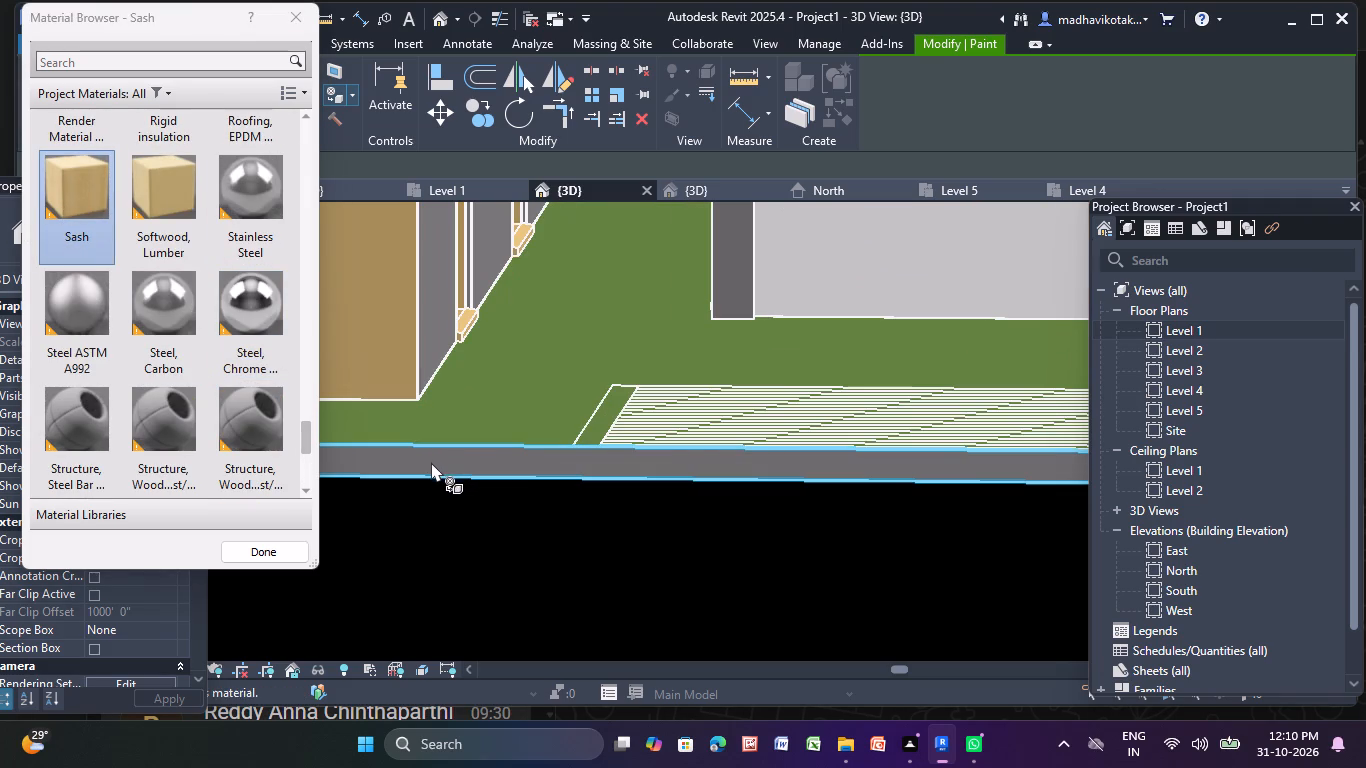
Paint the grey front edge of the slab above the ground floor with the Sash material.
scroll(431, 453, down, 5)
shift+middle_drag(457, 499, 473, 449)
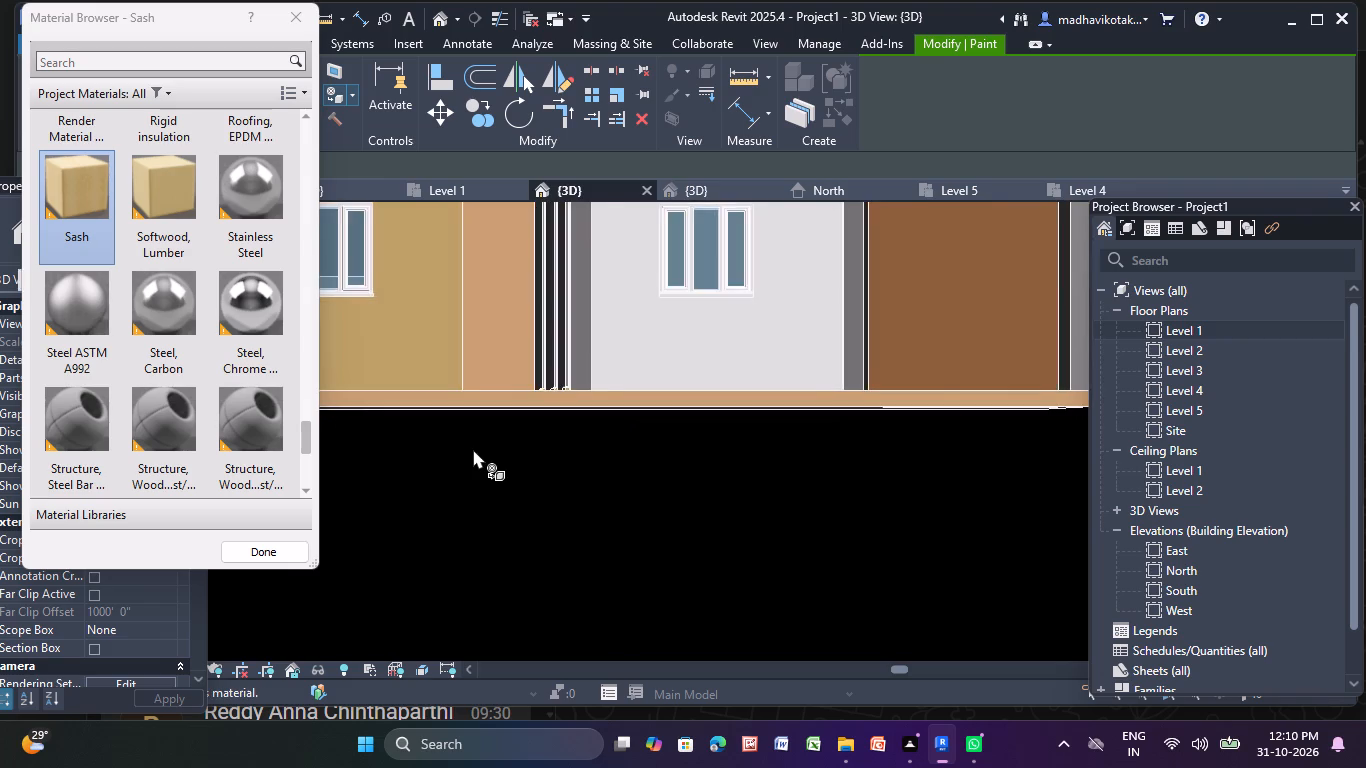
scroll(473, 449, down, 5)
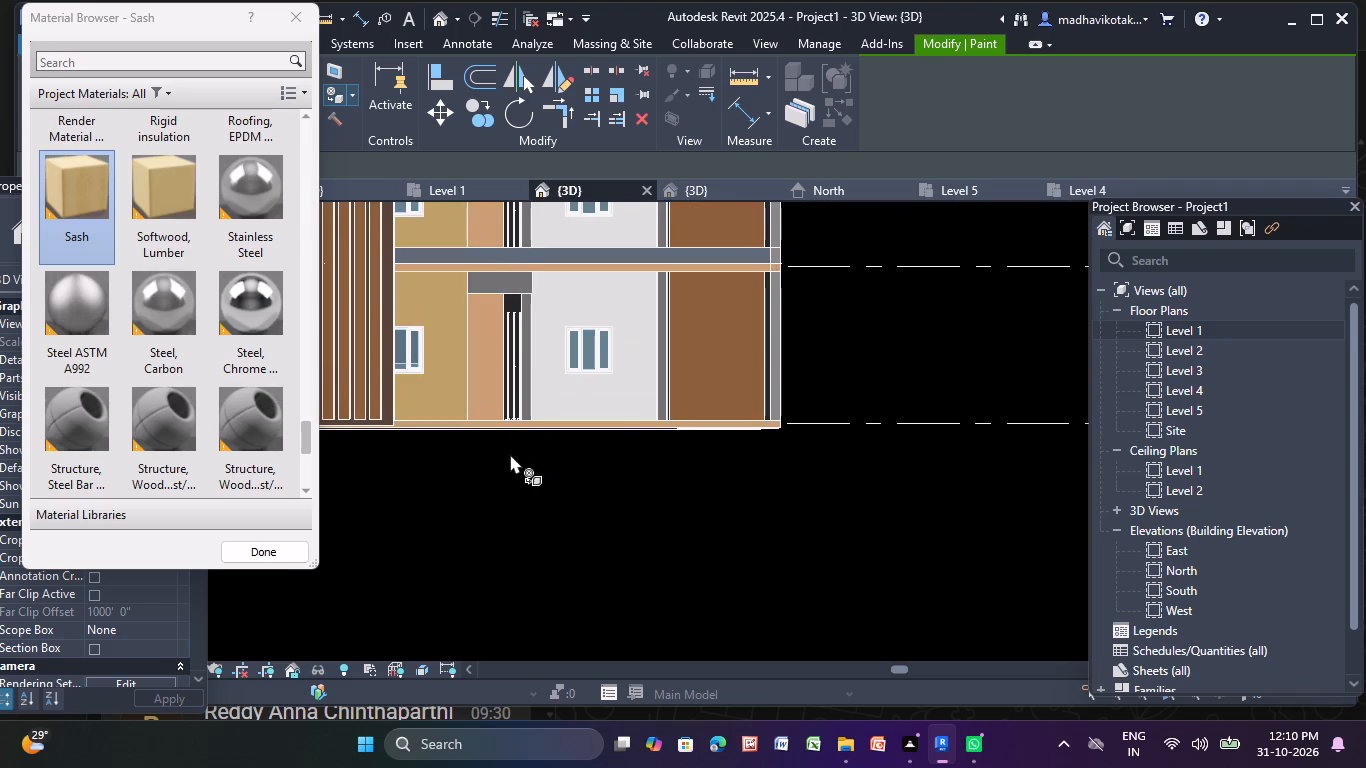
middle_drag(528, 384, 512, 404)
shift+scroll(512, 404, down, 1)
scroll(511, 273, up, 5)
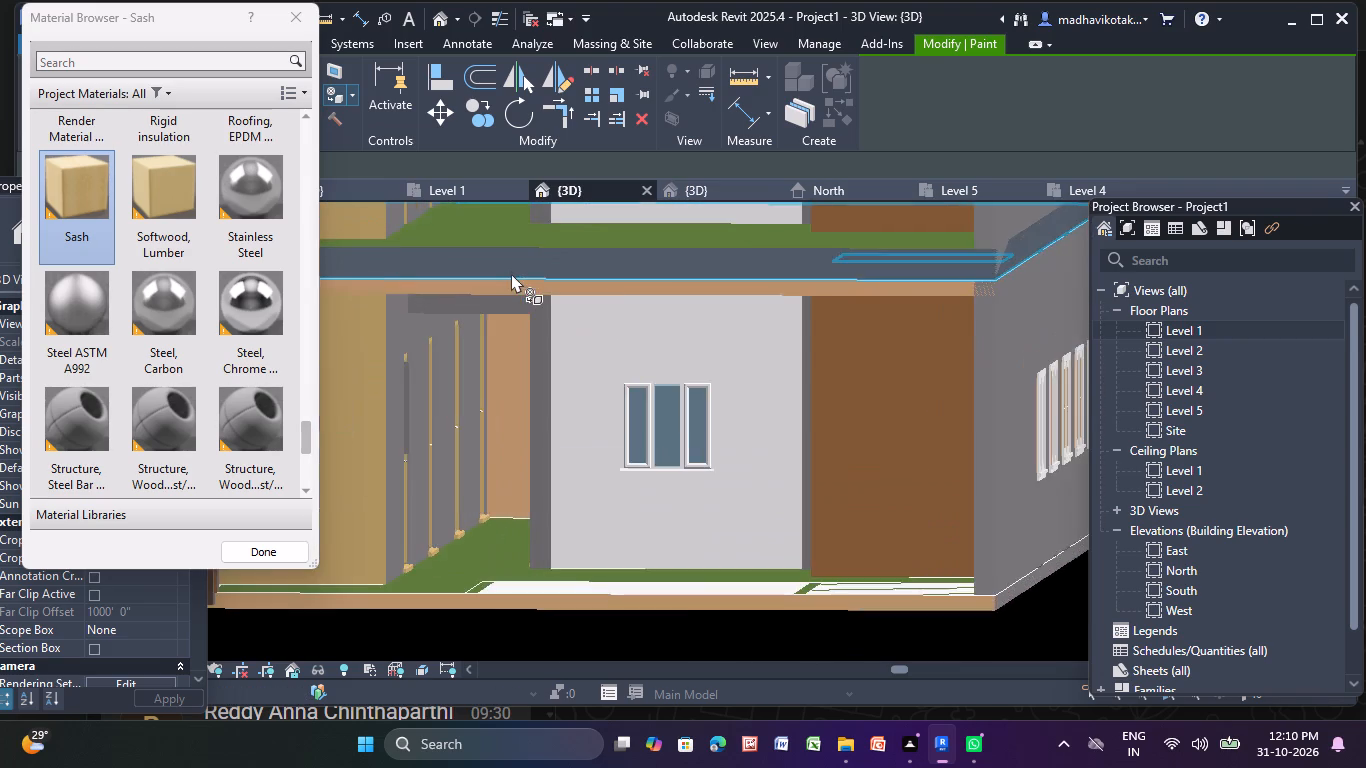
scroll(512, 271, up, 4)
click(524, 263)
Paint the next slab's front edge up, and the narrow grey strip beneath it, with the Sash material.
scroll(524, 263, down, 8)
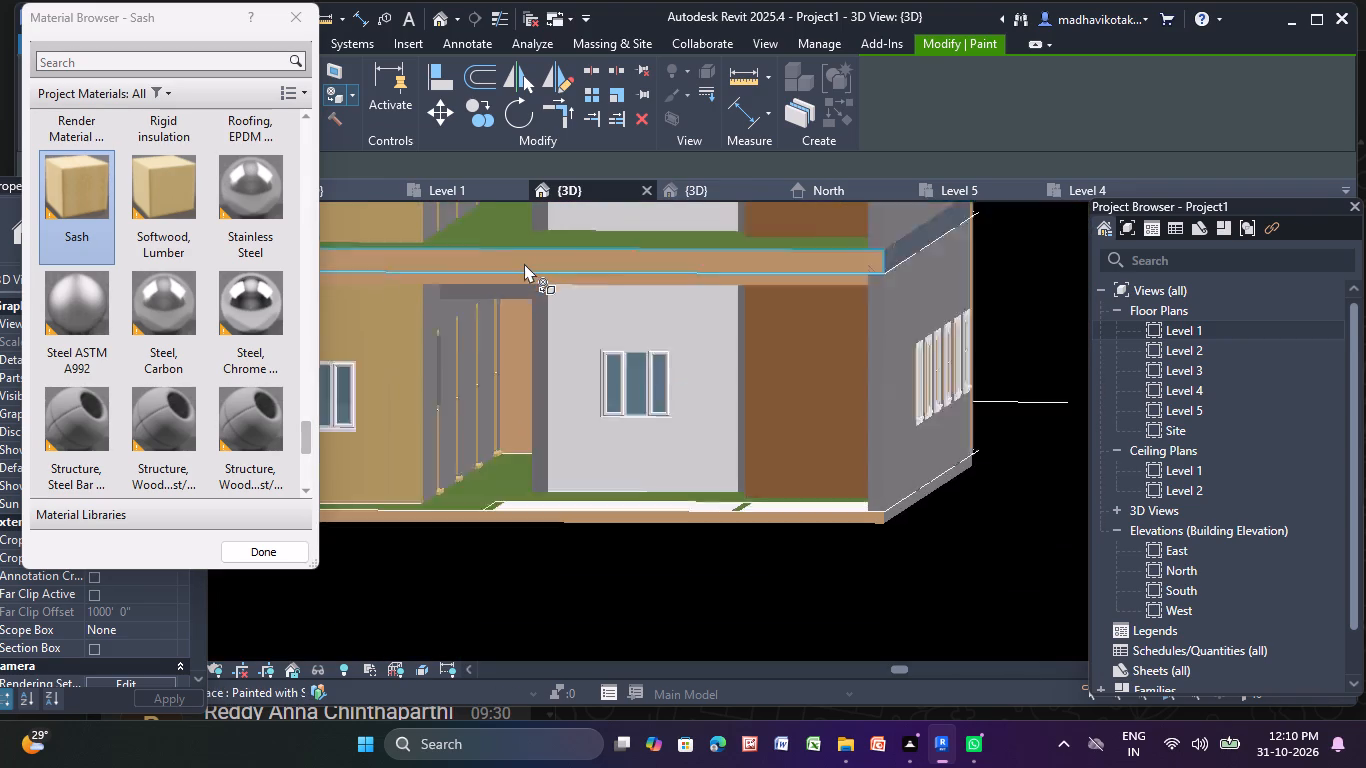
scroll(524, 263, down, 2)
middle_drag(527, 314, 545, 495)
scroll(555, 312, up, 5)
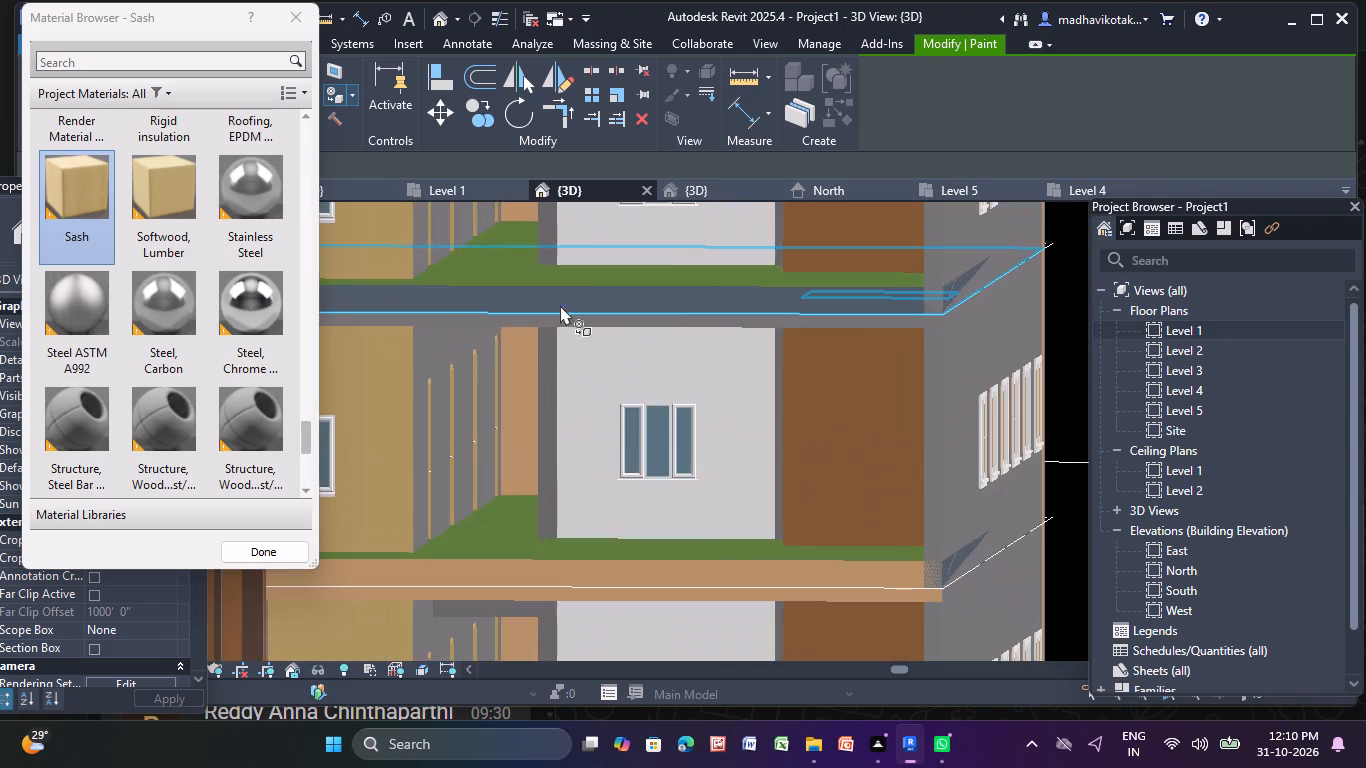
scroll(572, 299, up, 3)
click(576, 298)
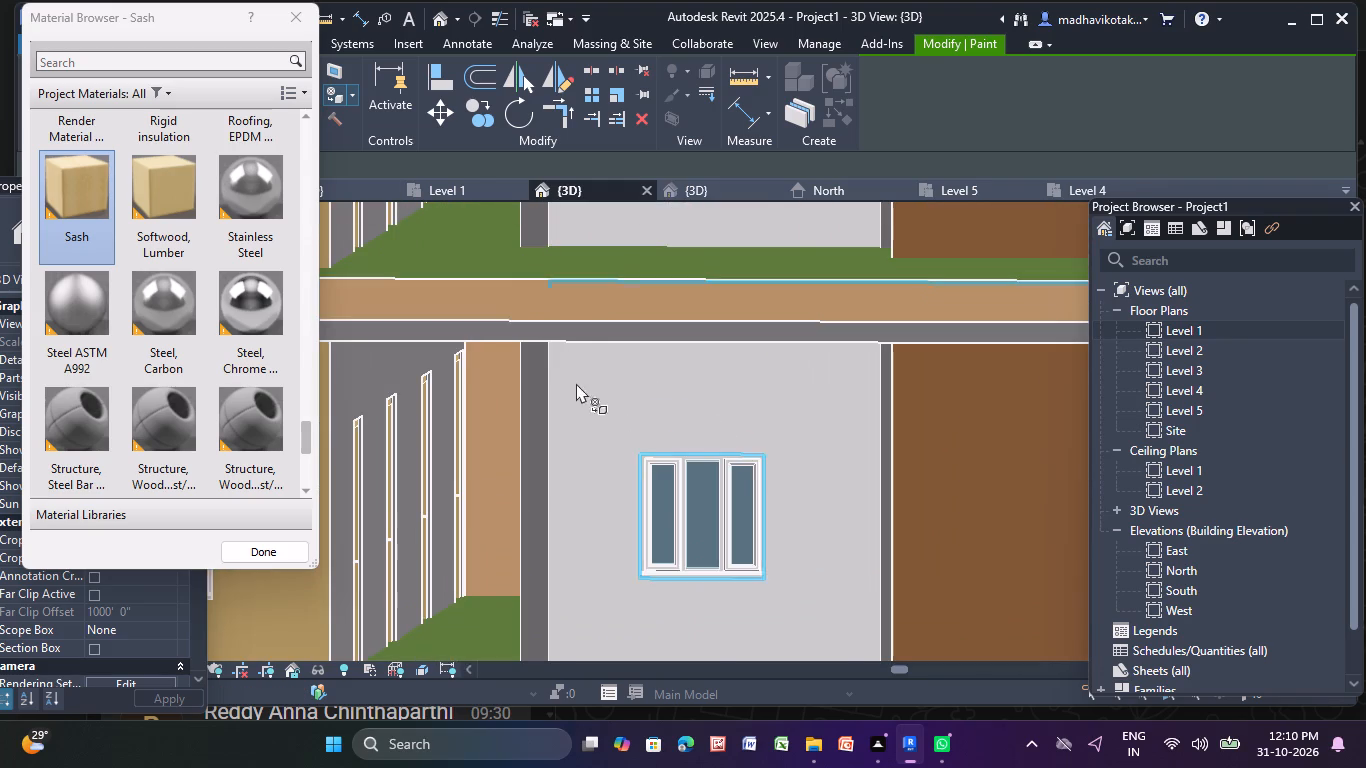
scroll(579, 366, up, 9)
click(617, 310)
Paint the front edge of the top storey's floor slab and the narrow strip beneath it with Sash.
scroll(617, 310, down, 12)
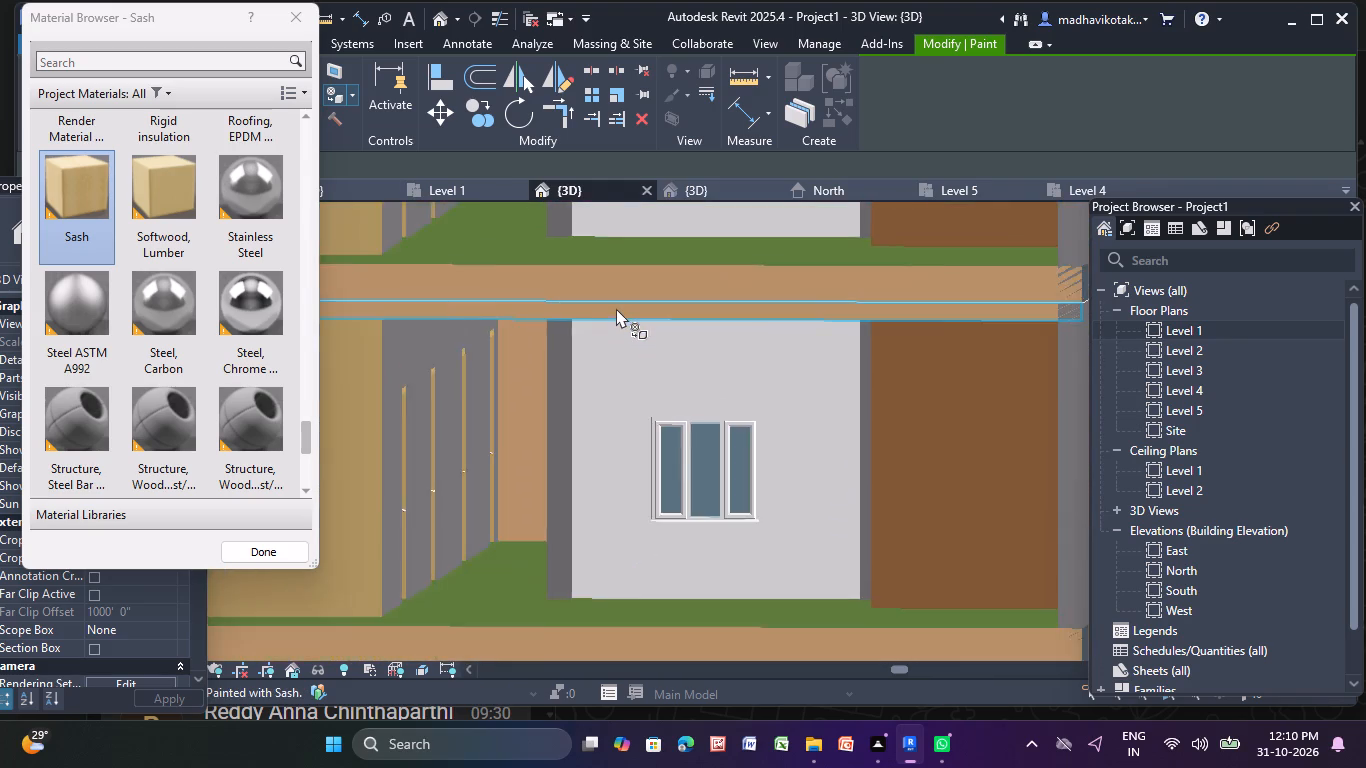
scroll(616, 308, down, 6)
middle_drag(616, 309, 577, 490)
scroll(531, 376, up, 6)
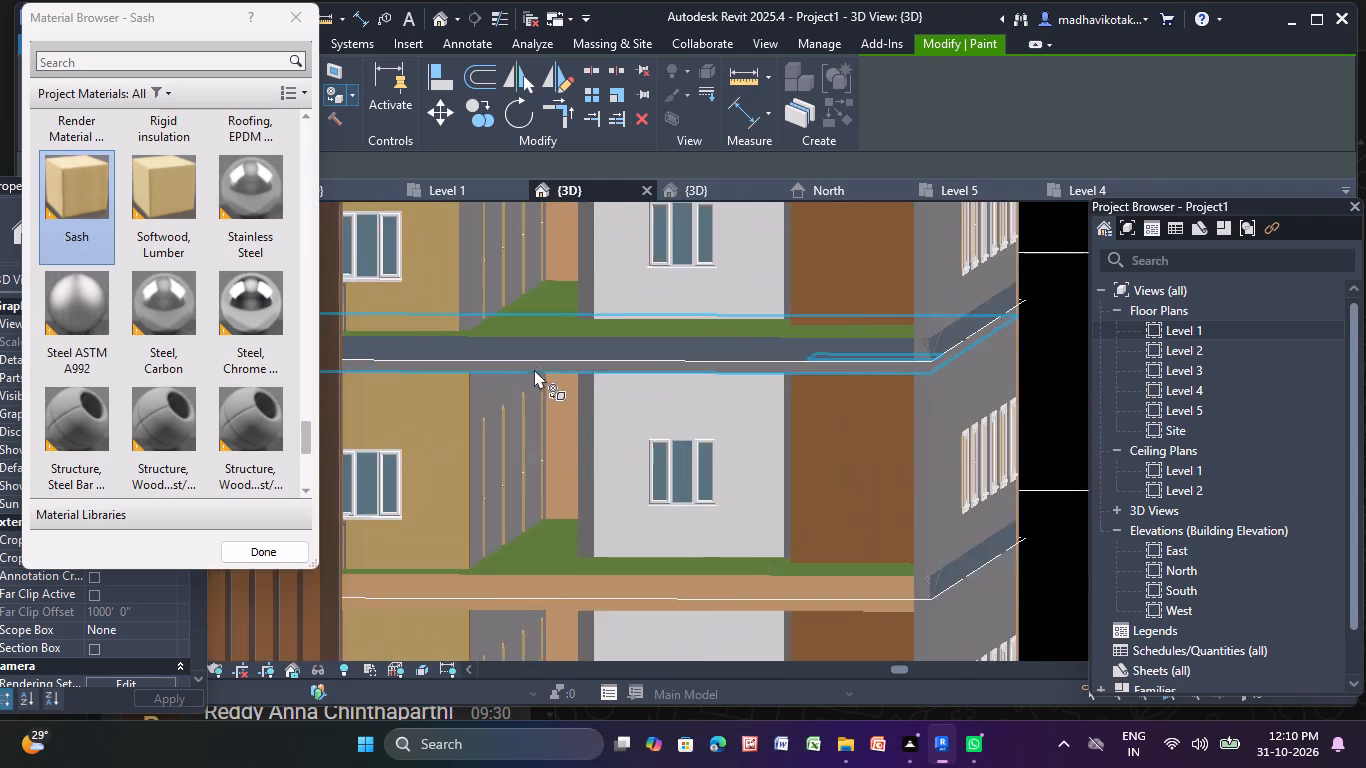
scroll(534, 369, up, 3)
click(550, 329)
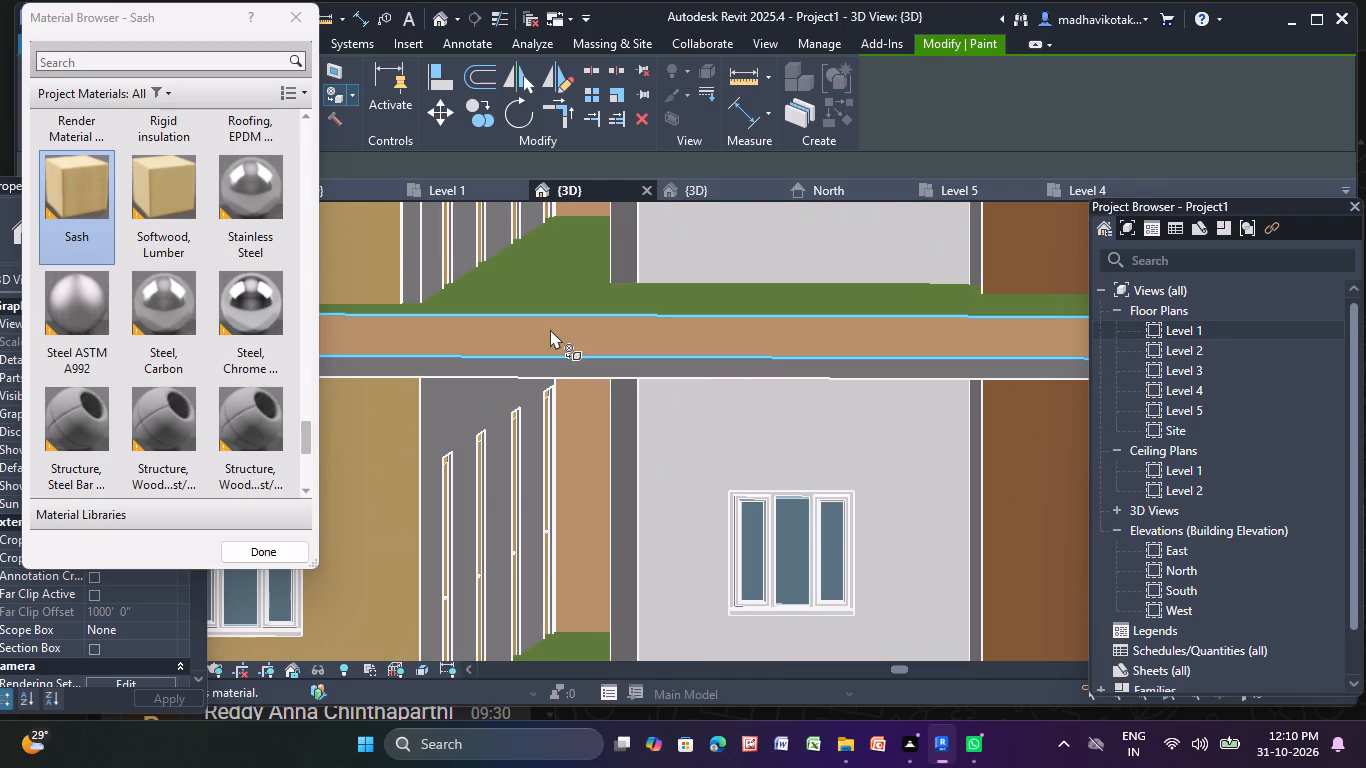
scroll(535, 355, up, 4)
click(523, 371)
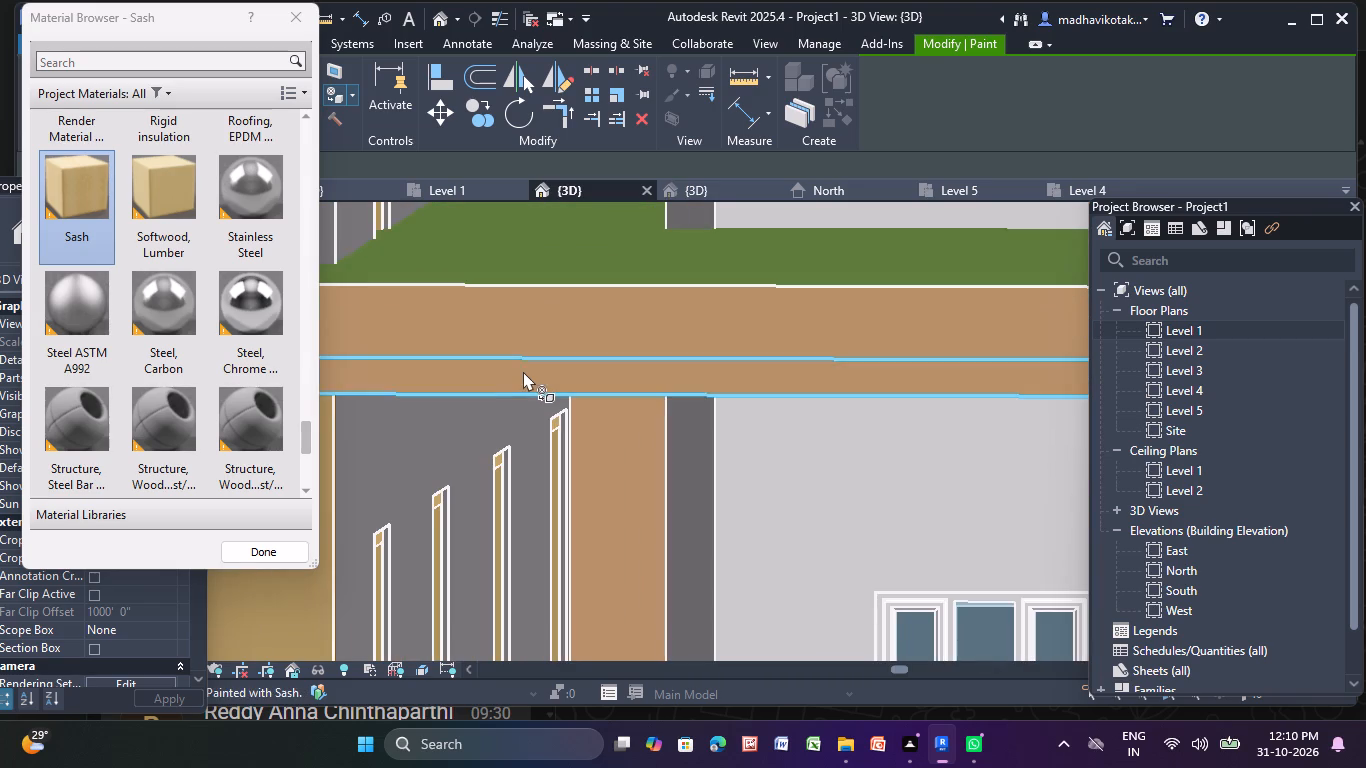
Paint the front face of the roof-level parapet wall with the Sash material.
scroll(524, 370, down, 12)
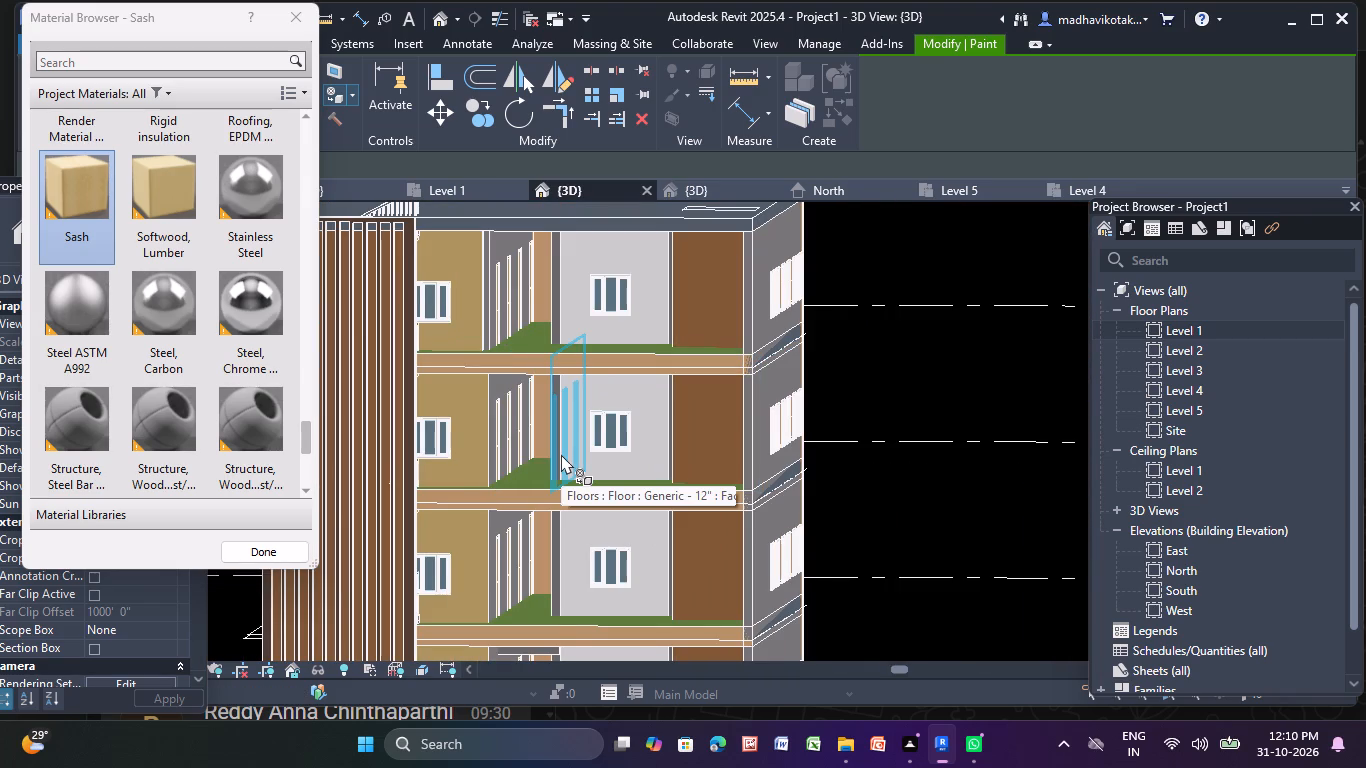
shift+middle_drag(561, 454, 582, 453)
scroll(590, 436, down, 1)
middle_click(590, 435)
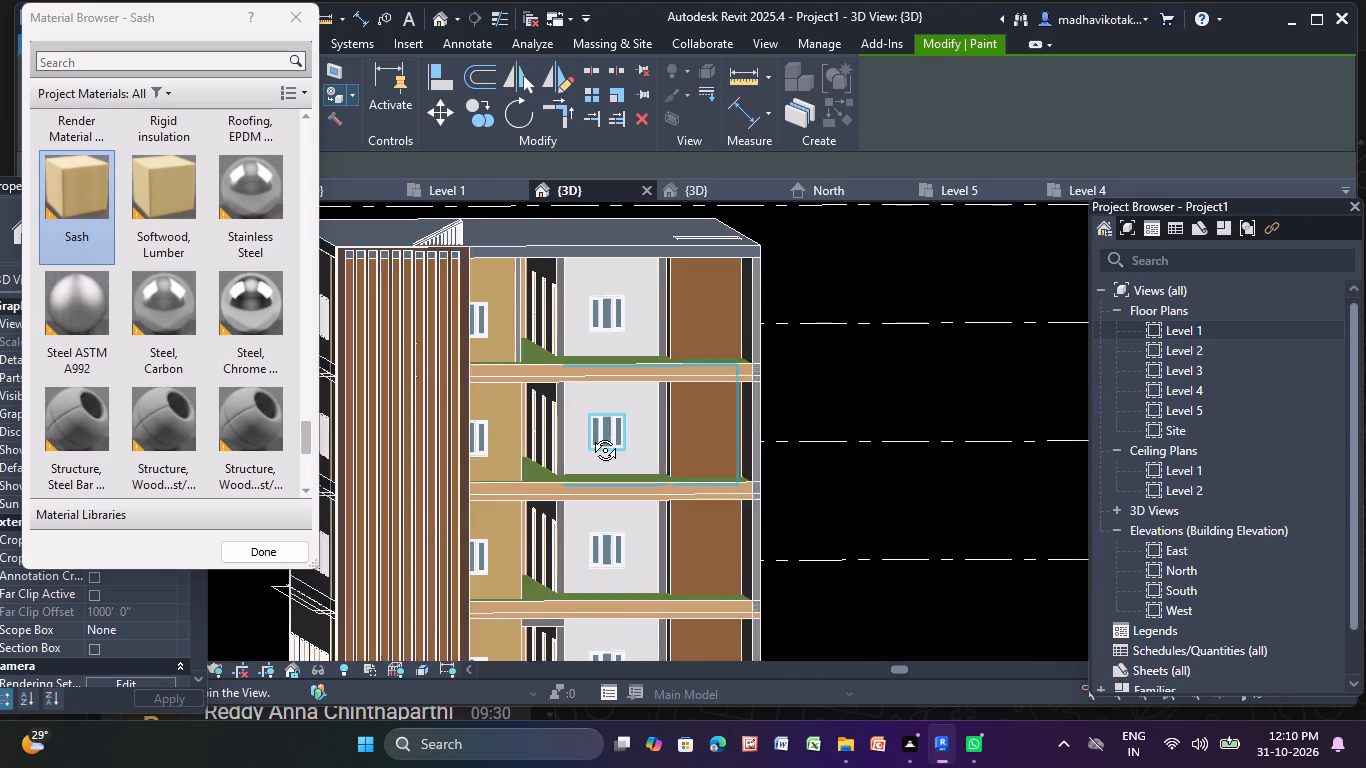
scroll(611, 271, up, 8)
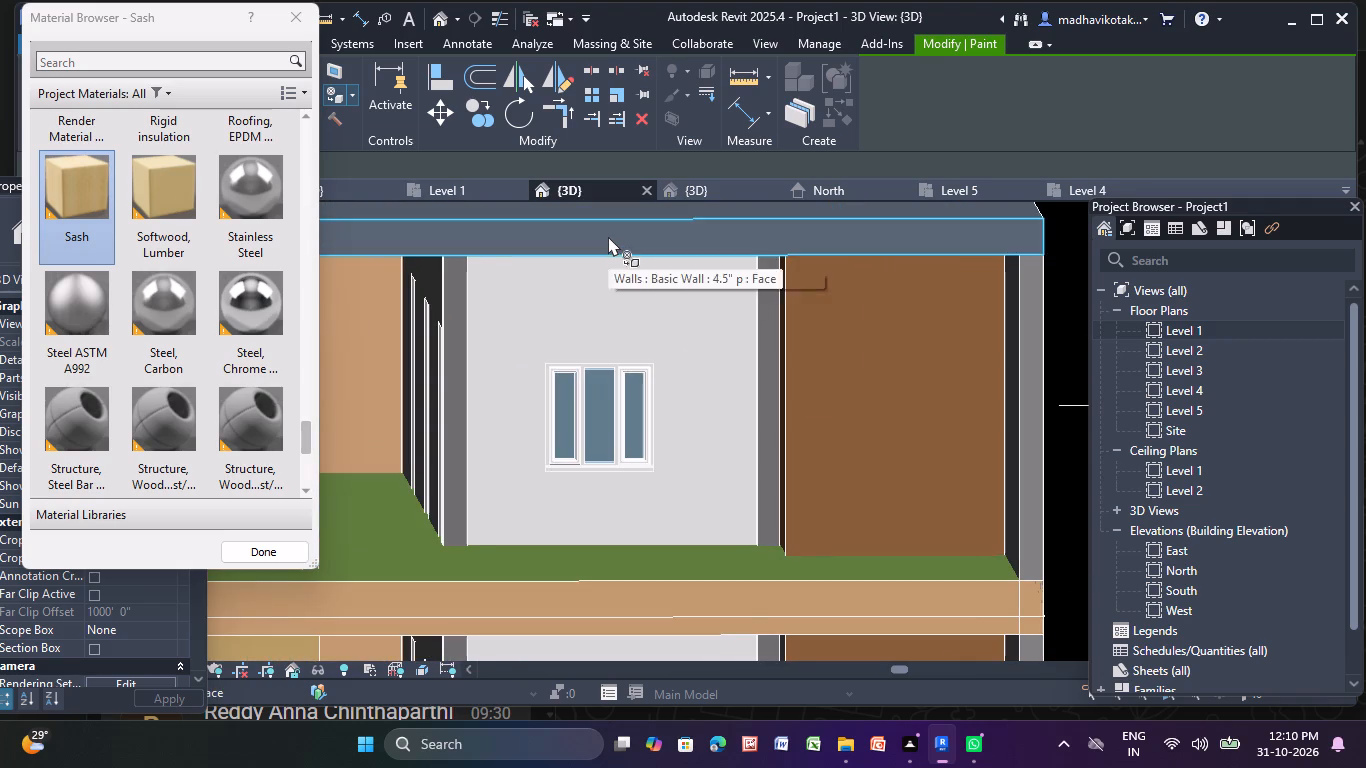
click(608, 236)
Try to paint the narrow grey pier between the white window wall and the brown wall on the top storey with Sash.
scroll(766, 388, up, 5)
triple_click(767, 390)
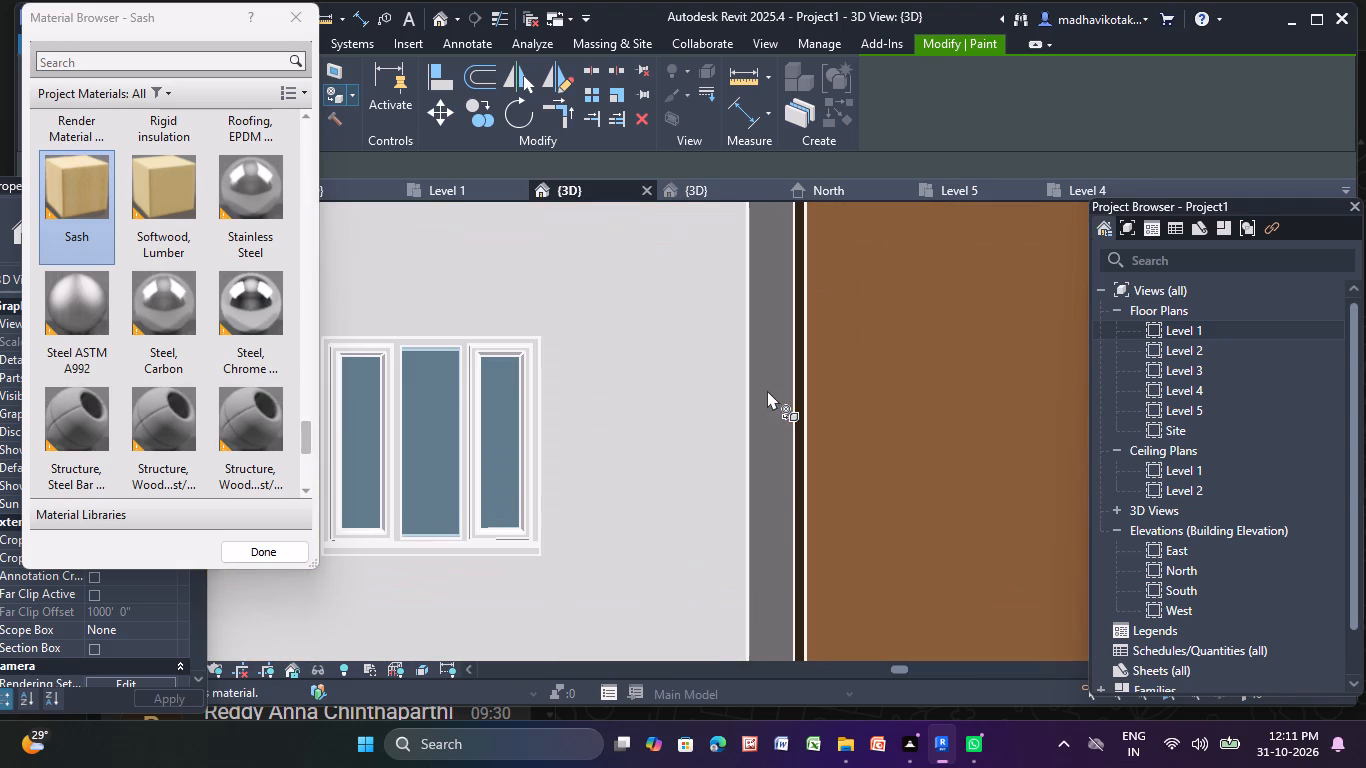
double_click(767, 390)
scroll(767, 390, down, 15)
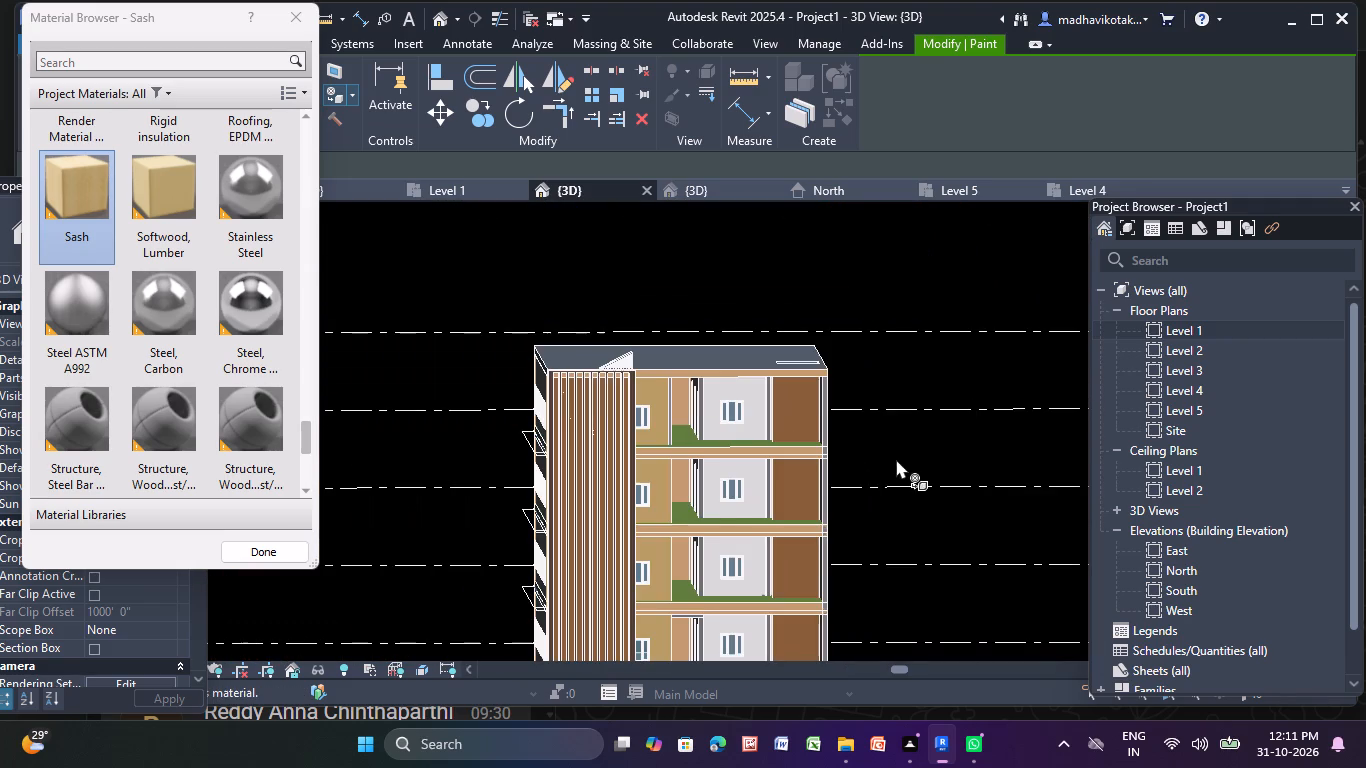
Examine the front facade from several angles, closing in on the recessed grey door wall between the tan wall and the white window wall.
shift+middle_drag(904, 475, 894, 464)
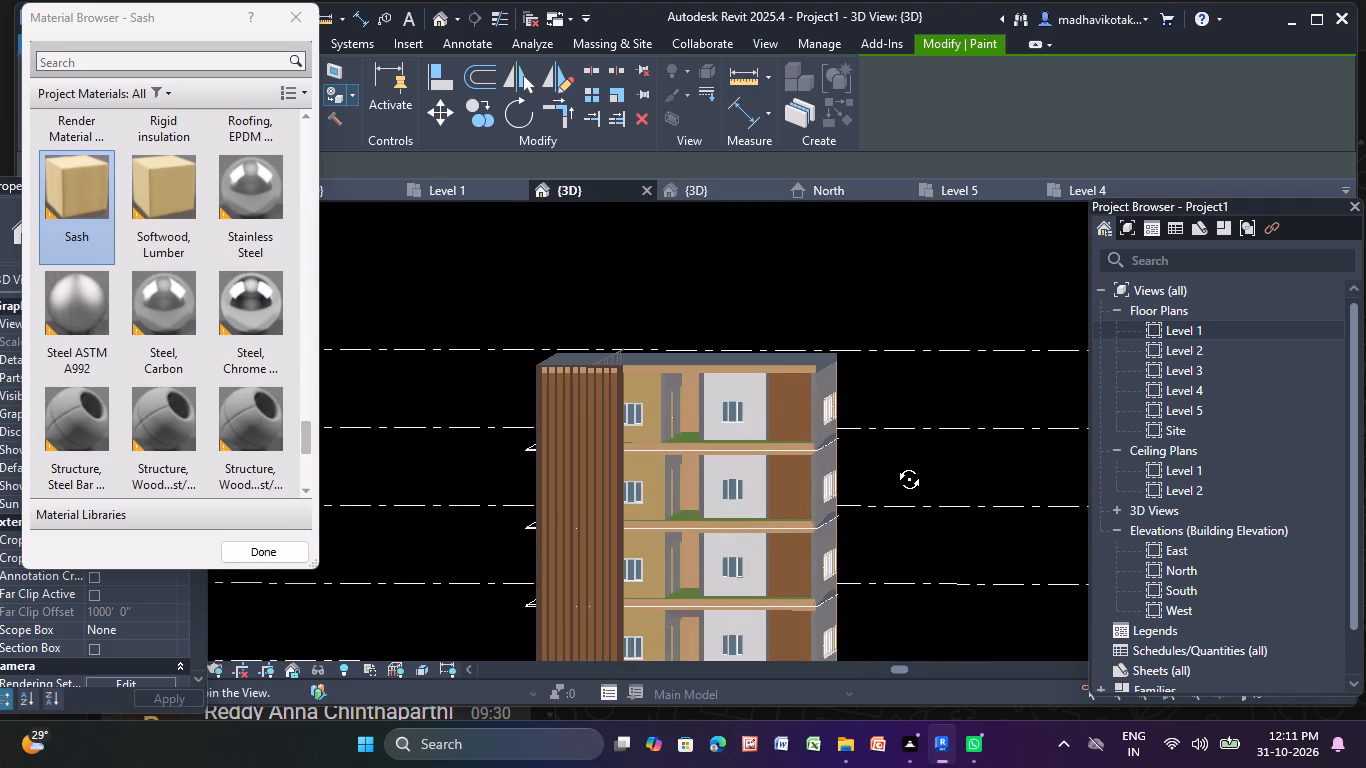
shift+middle_drag(894, 464, 933, 479)
scroll(933, 479, down, 5)
middle_drag(933, 479, 806, 411)
shift+middle_drag(874, 471, 825, 488)
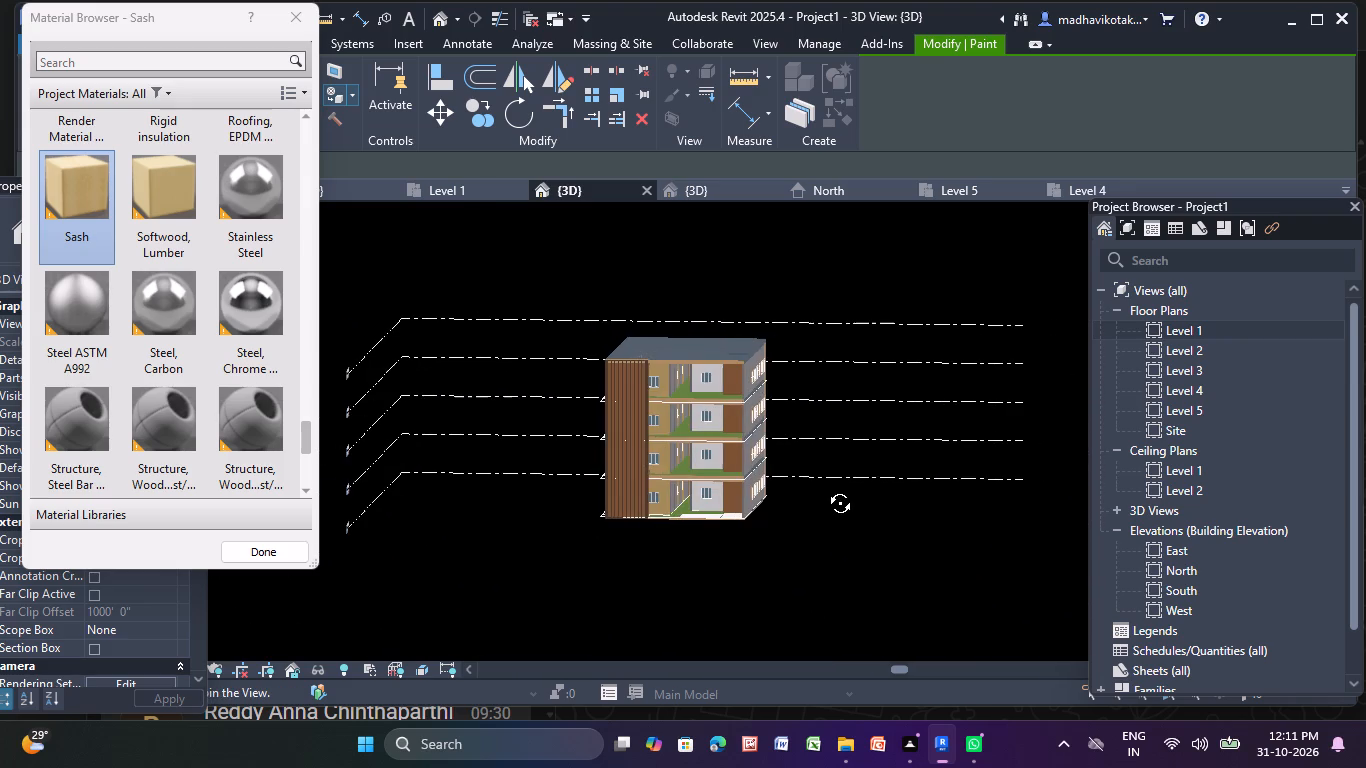
shift+middle_drag(825, 488, 836, 483)
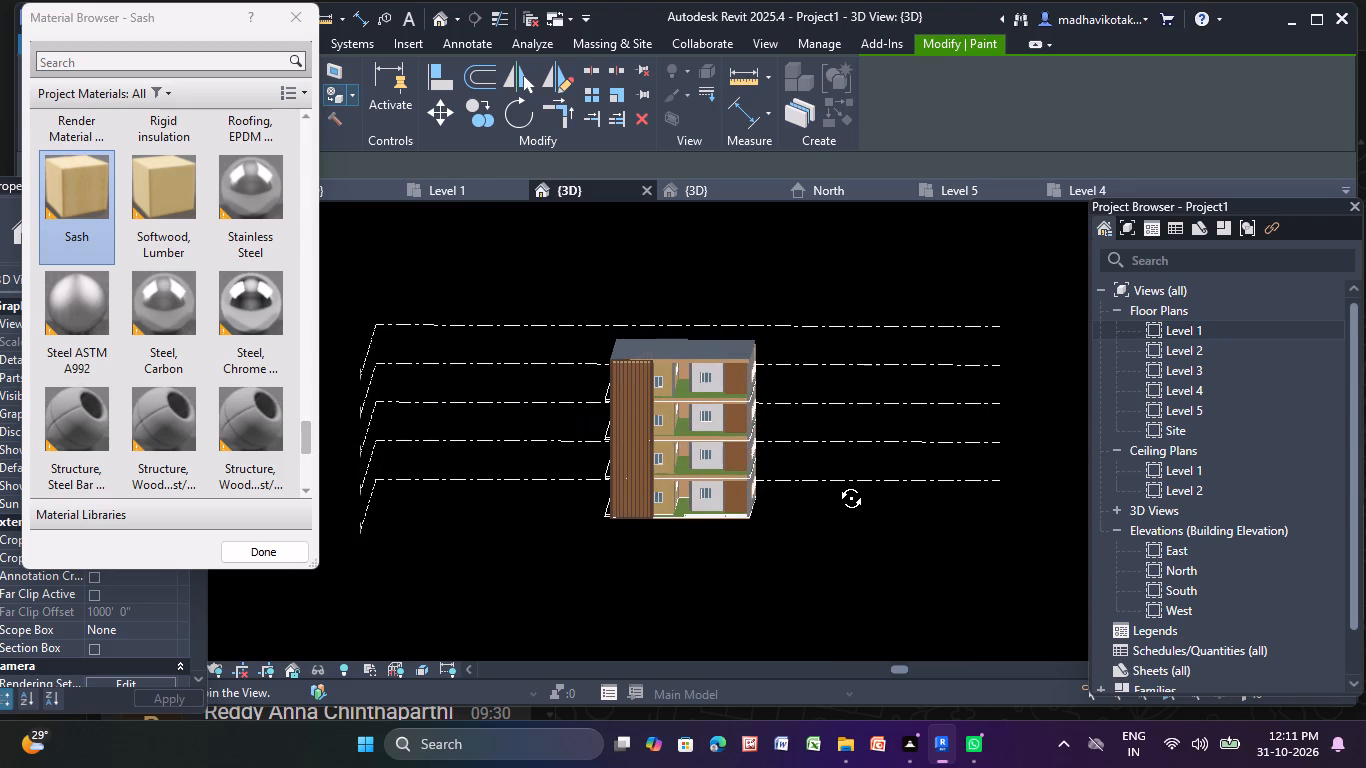
shift+middle_drag(836, 483, 835, 483)
scroll(605, 485, up, 9)
middle_drag(752, 454, 748, 455)
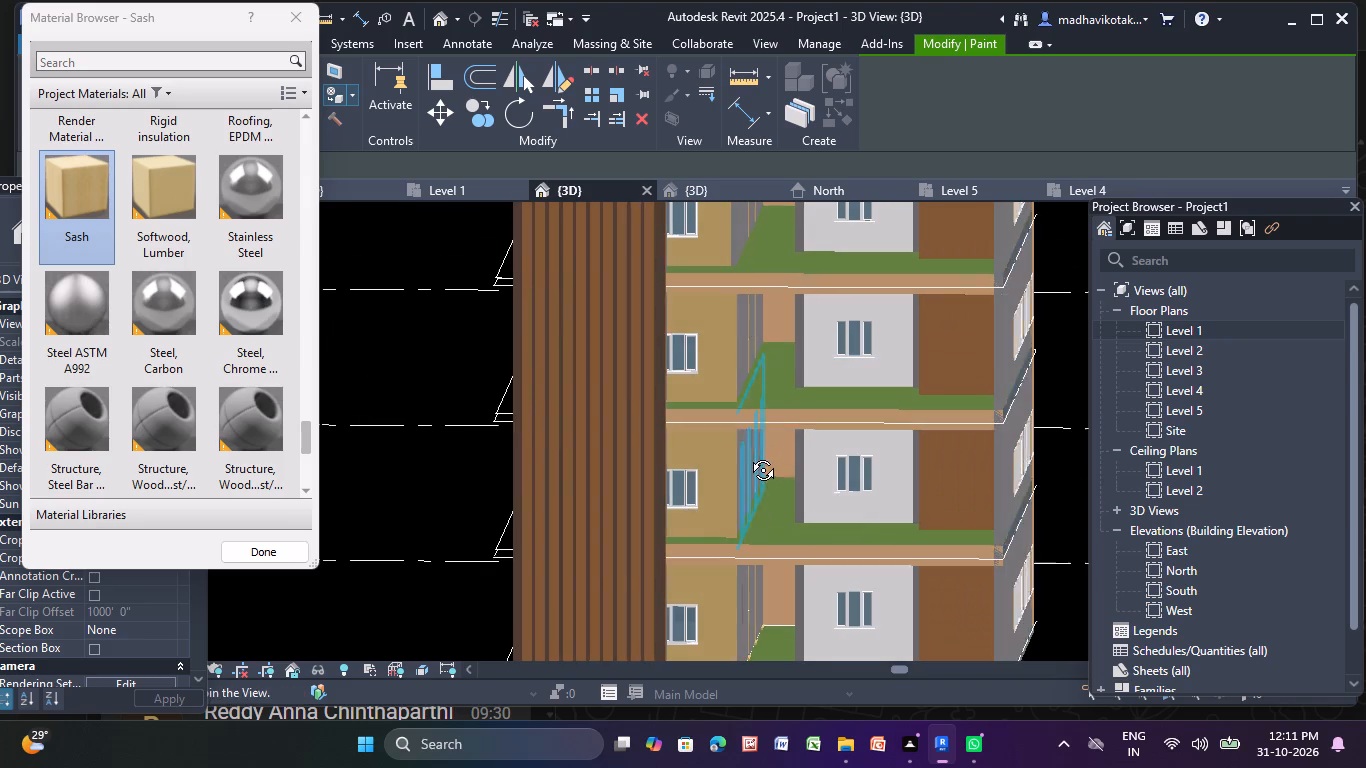
middle_drag(748, 455, 738, 456)
scroll(708, 345, up, 6)
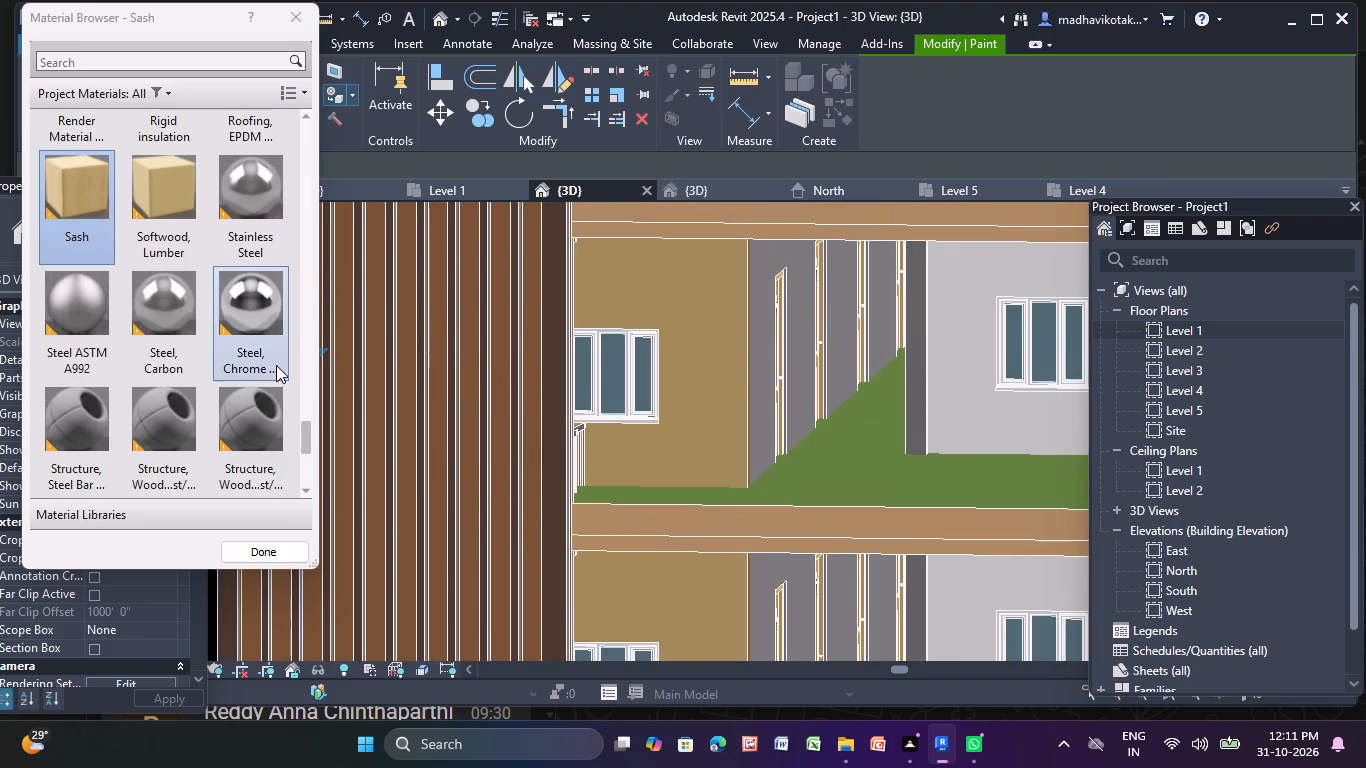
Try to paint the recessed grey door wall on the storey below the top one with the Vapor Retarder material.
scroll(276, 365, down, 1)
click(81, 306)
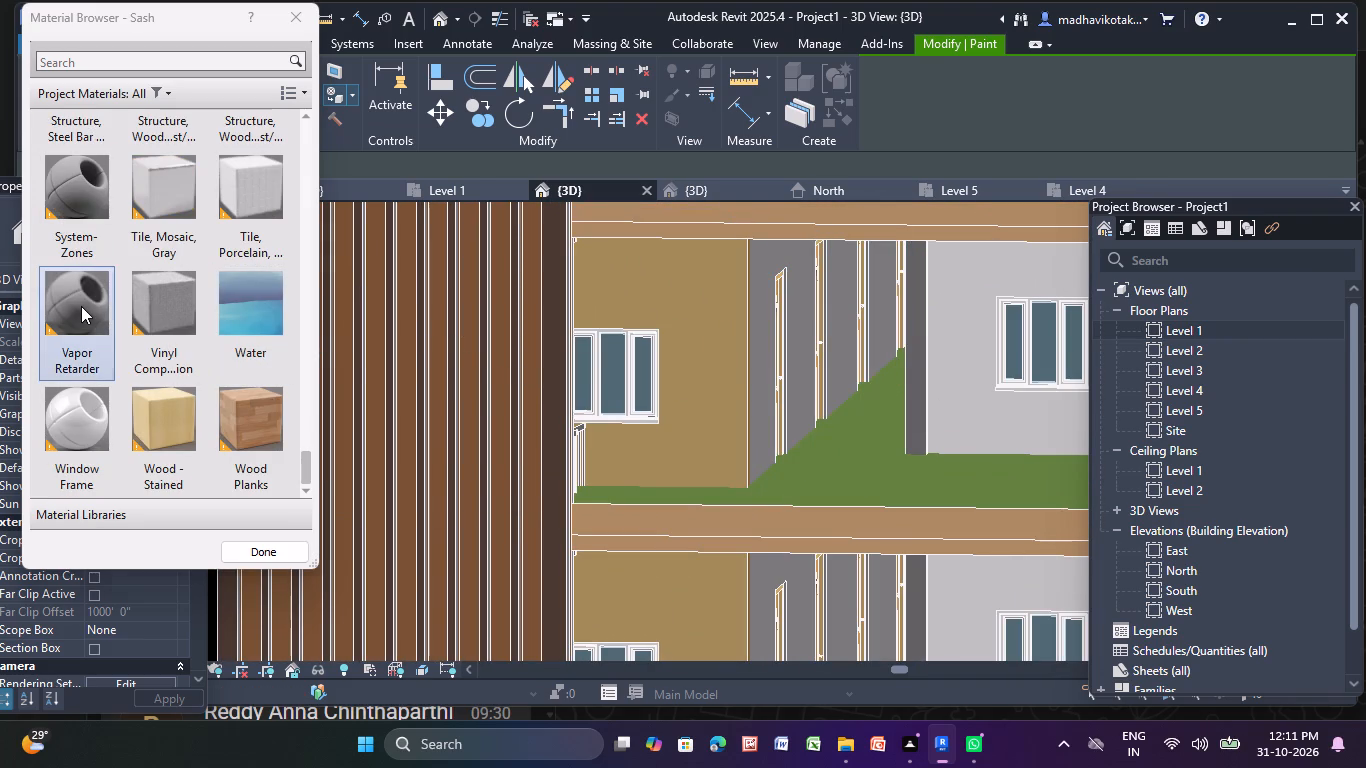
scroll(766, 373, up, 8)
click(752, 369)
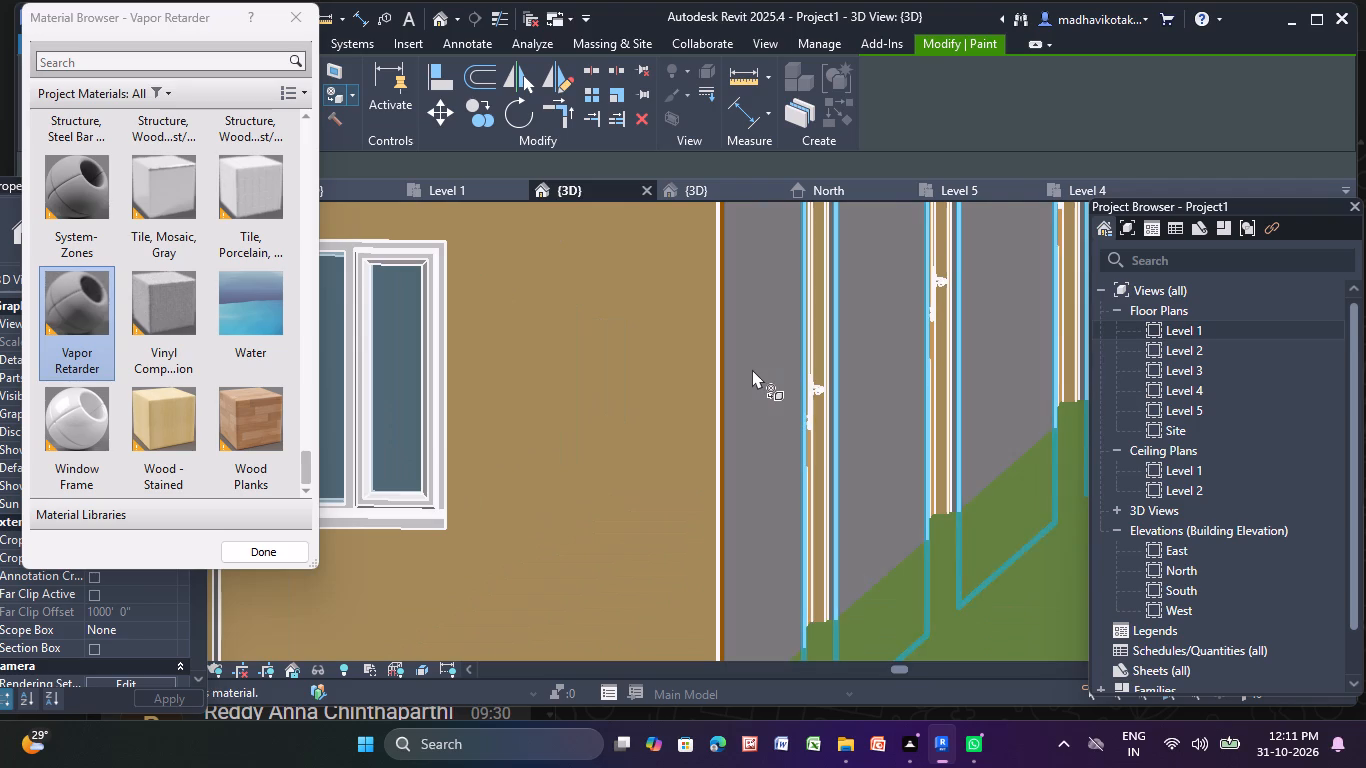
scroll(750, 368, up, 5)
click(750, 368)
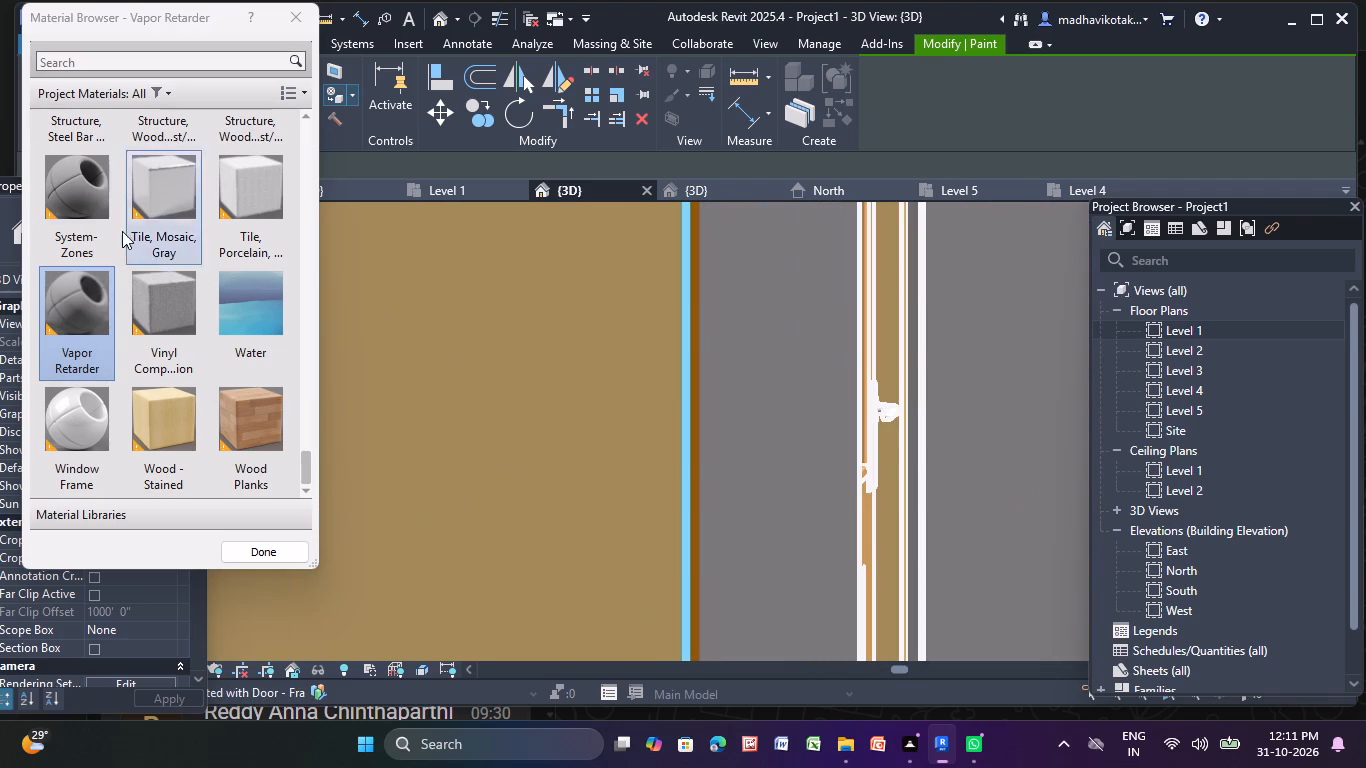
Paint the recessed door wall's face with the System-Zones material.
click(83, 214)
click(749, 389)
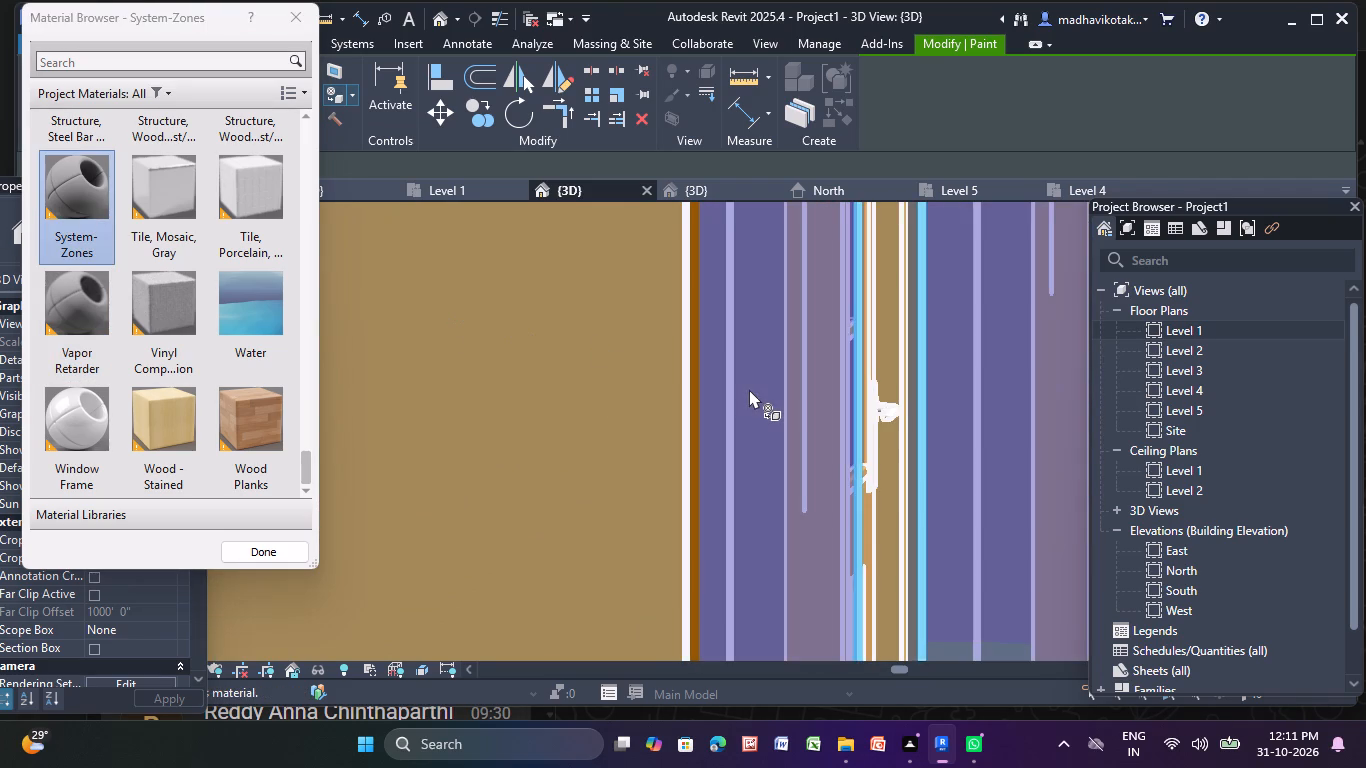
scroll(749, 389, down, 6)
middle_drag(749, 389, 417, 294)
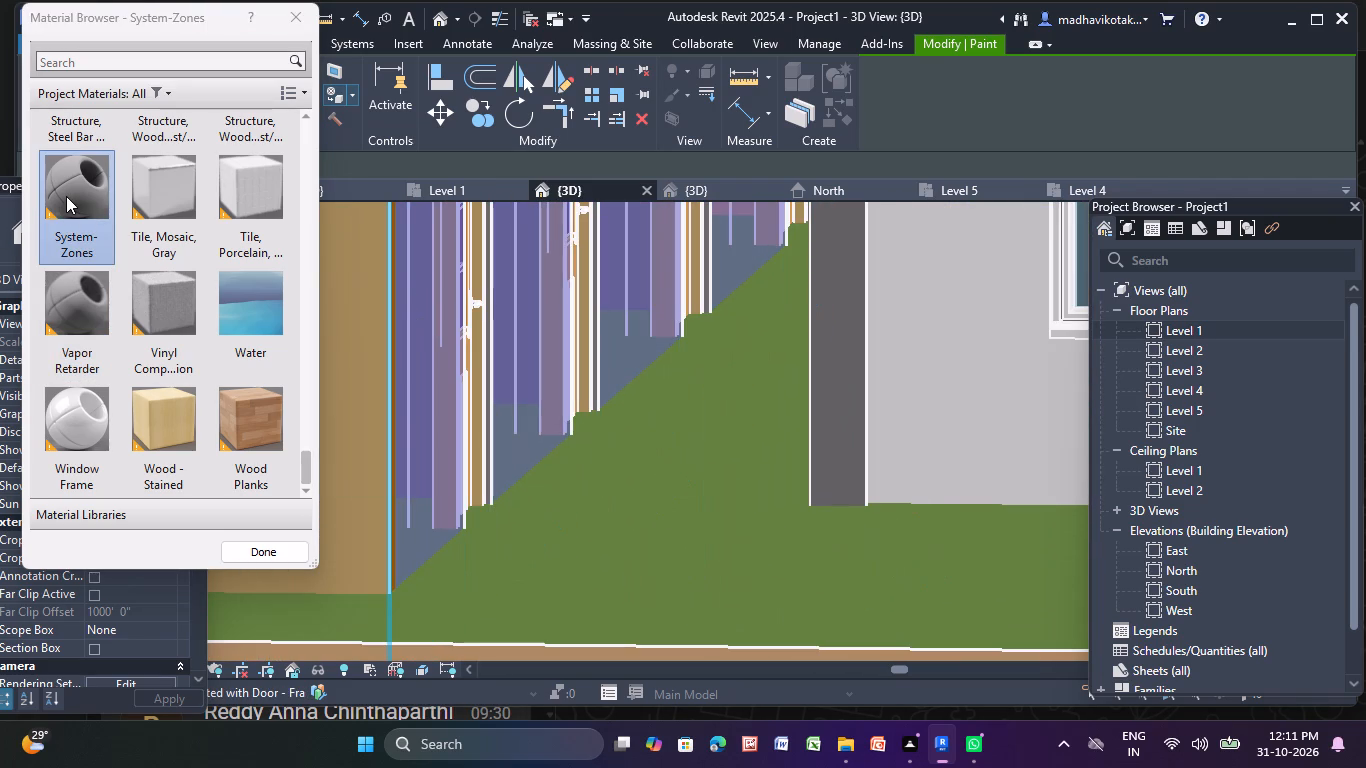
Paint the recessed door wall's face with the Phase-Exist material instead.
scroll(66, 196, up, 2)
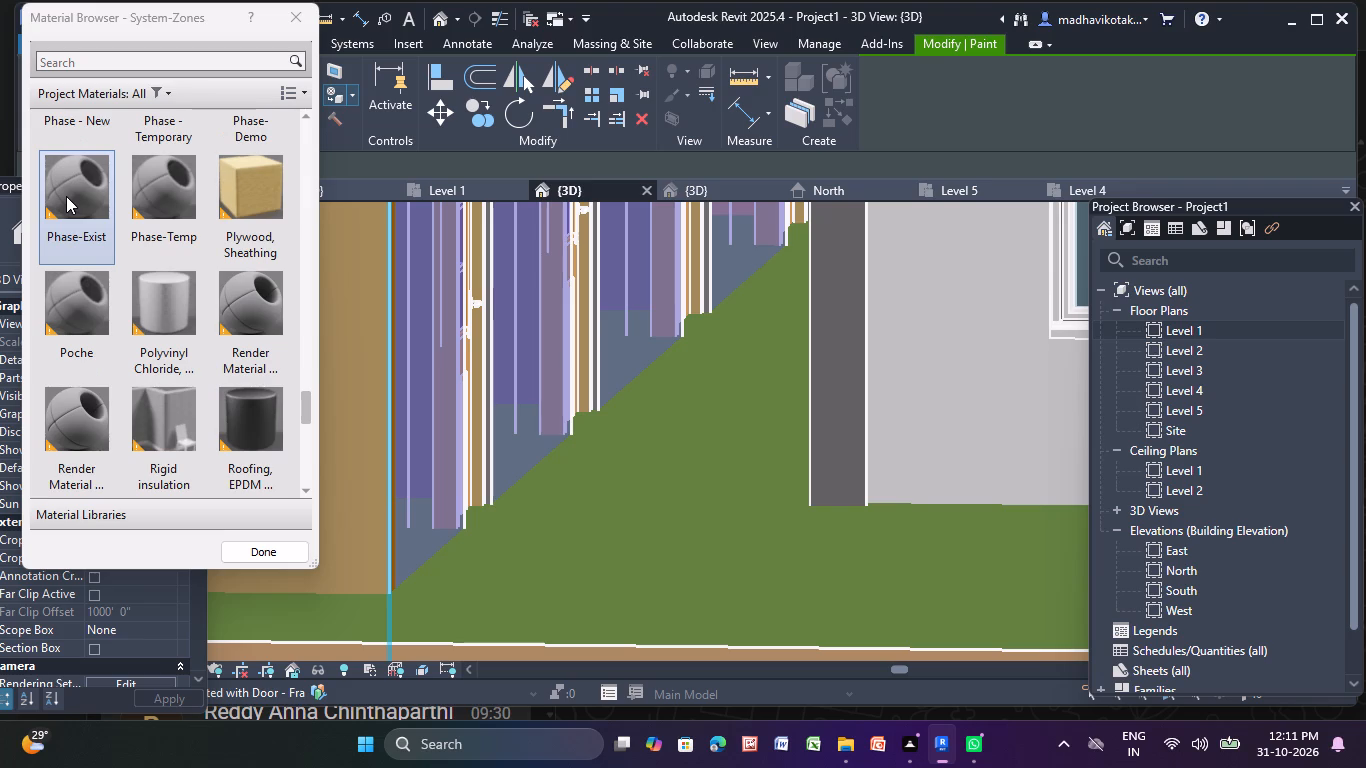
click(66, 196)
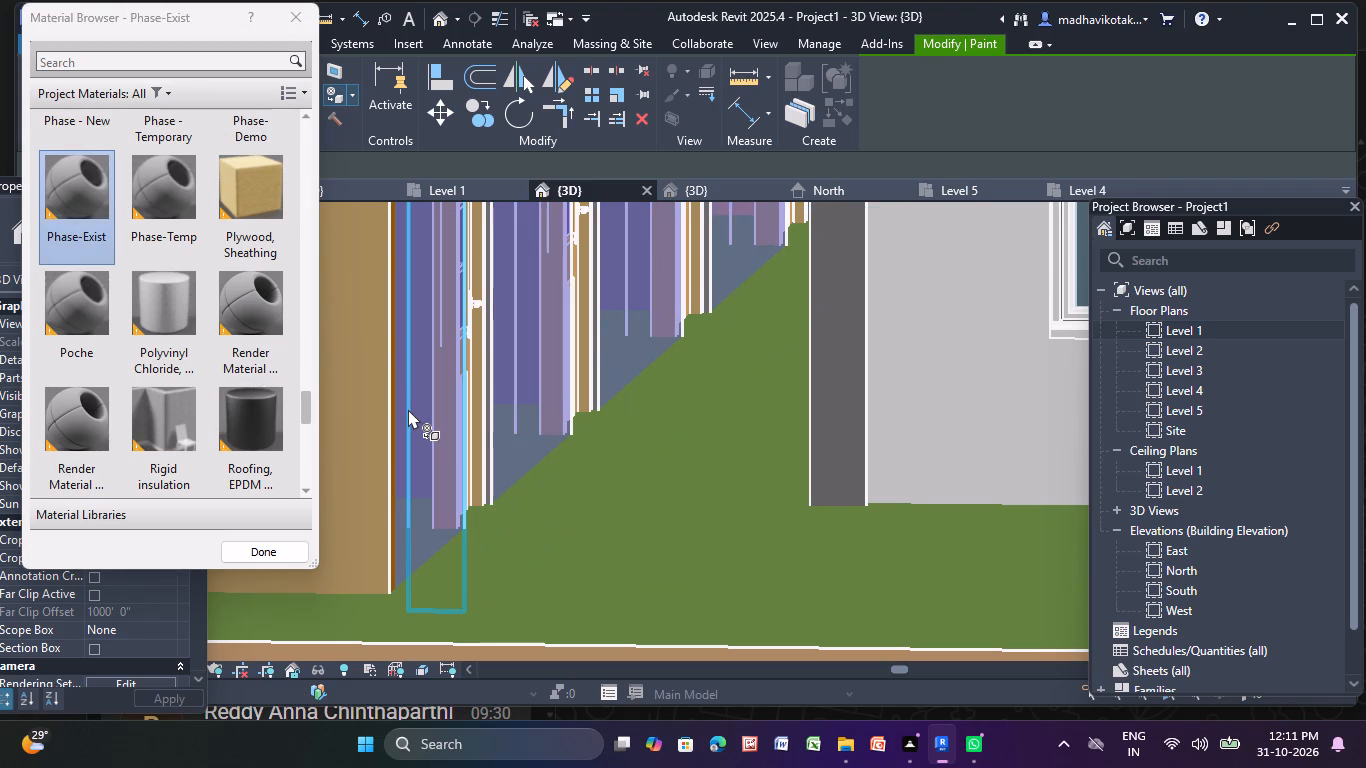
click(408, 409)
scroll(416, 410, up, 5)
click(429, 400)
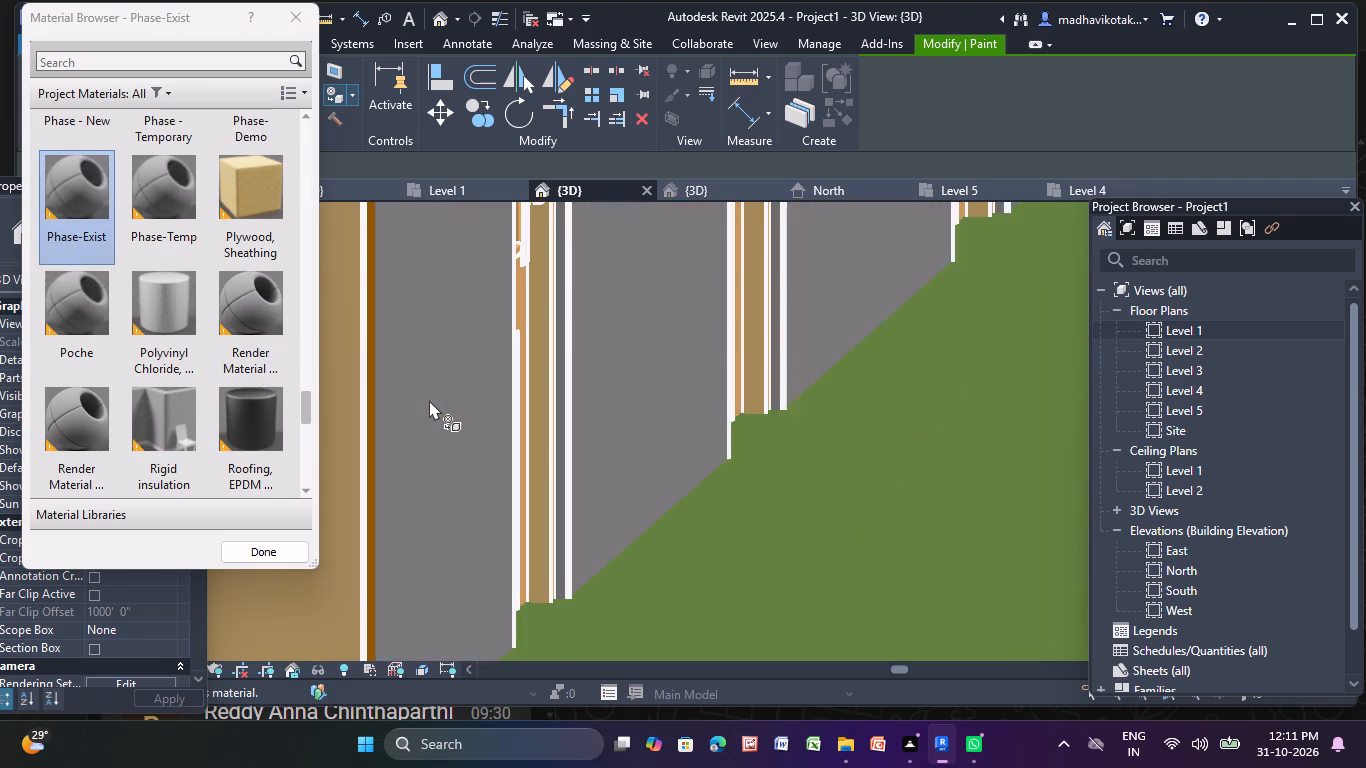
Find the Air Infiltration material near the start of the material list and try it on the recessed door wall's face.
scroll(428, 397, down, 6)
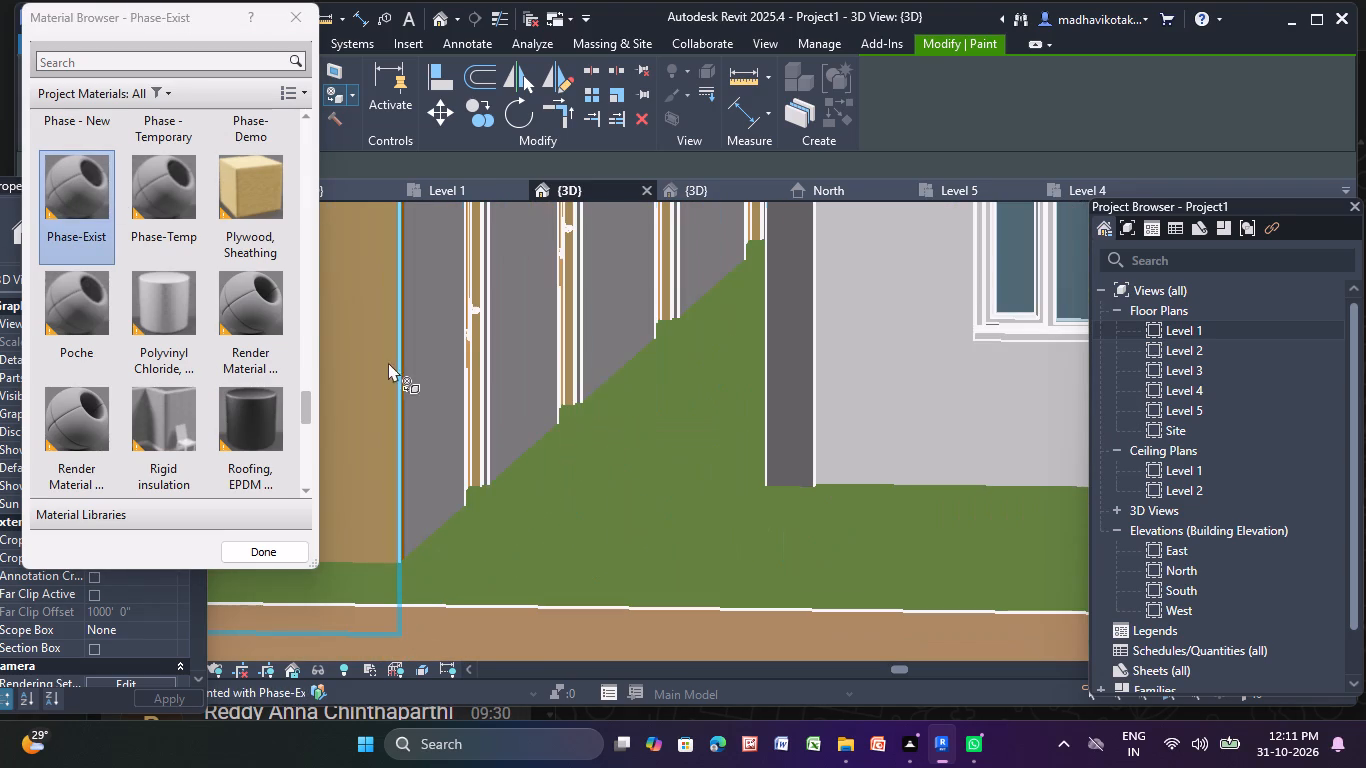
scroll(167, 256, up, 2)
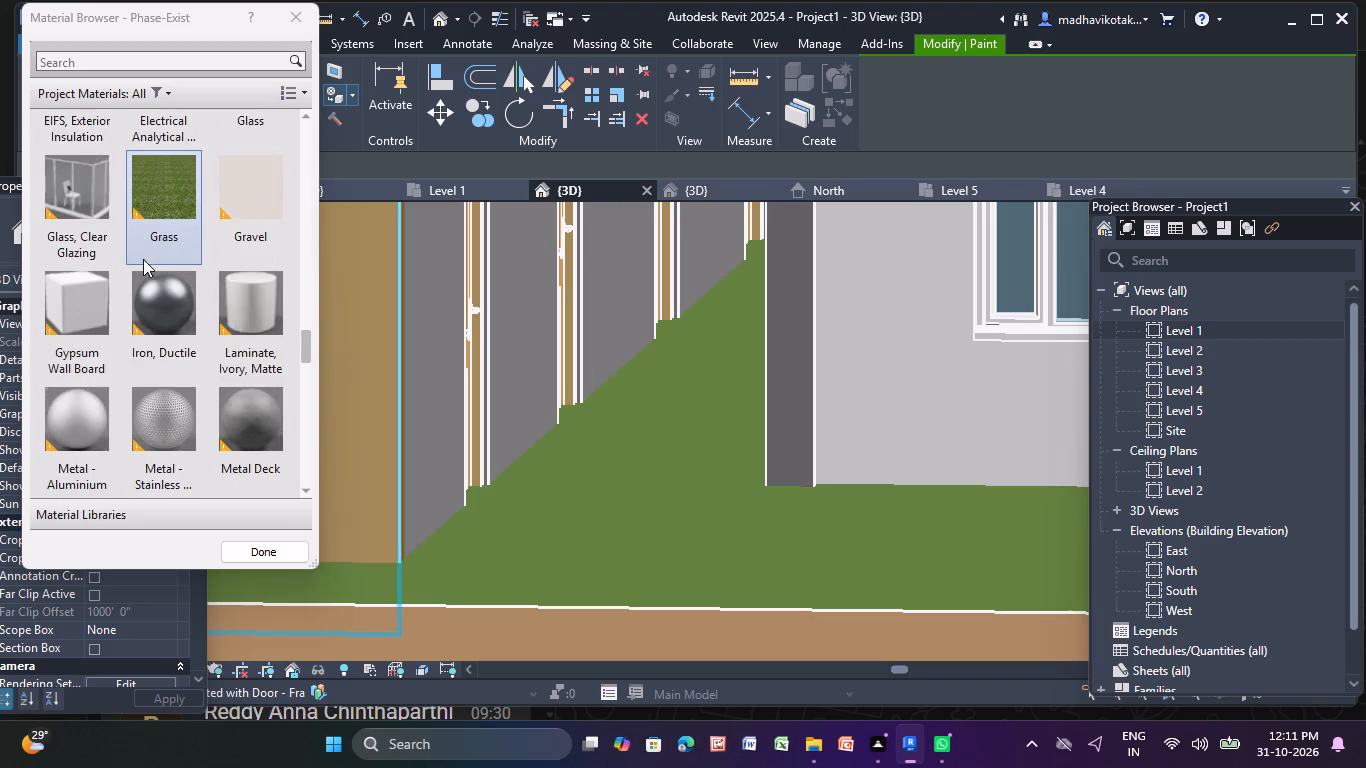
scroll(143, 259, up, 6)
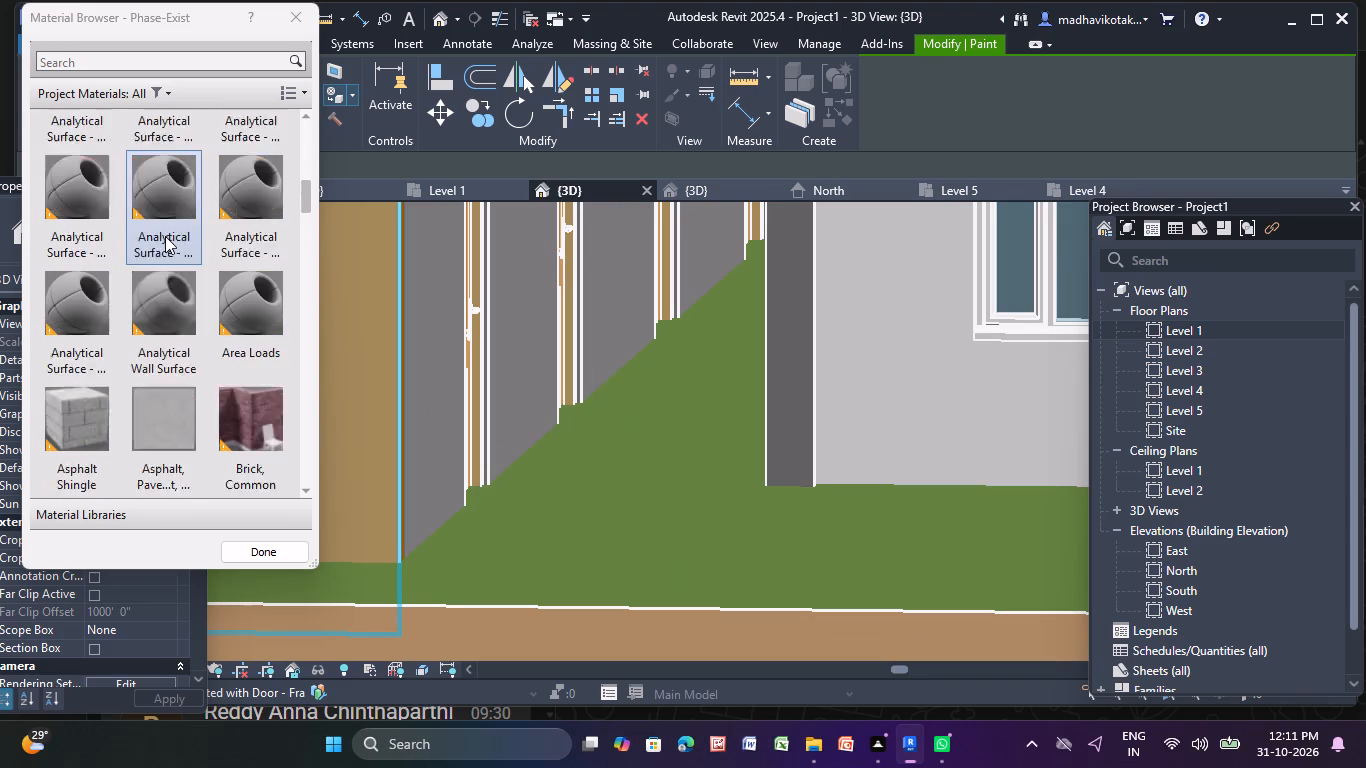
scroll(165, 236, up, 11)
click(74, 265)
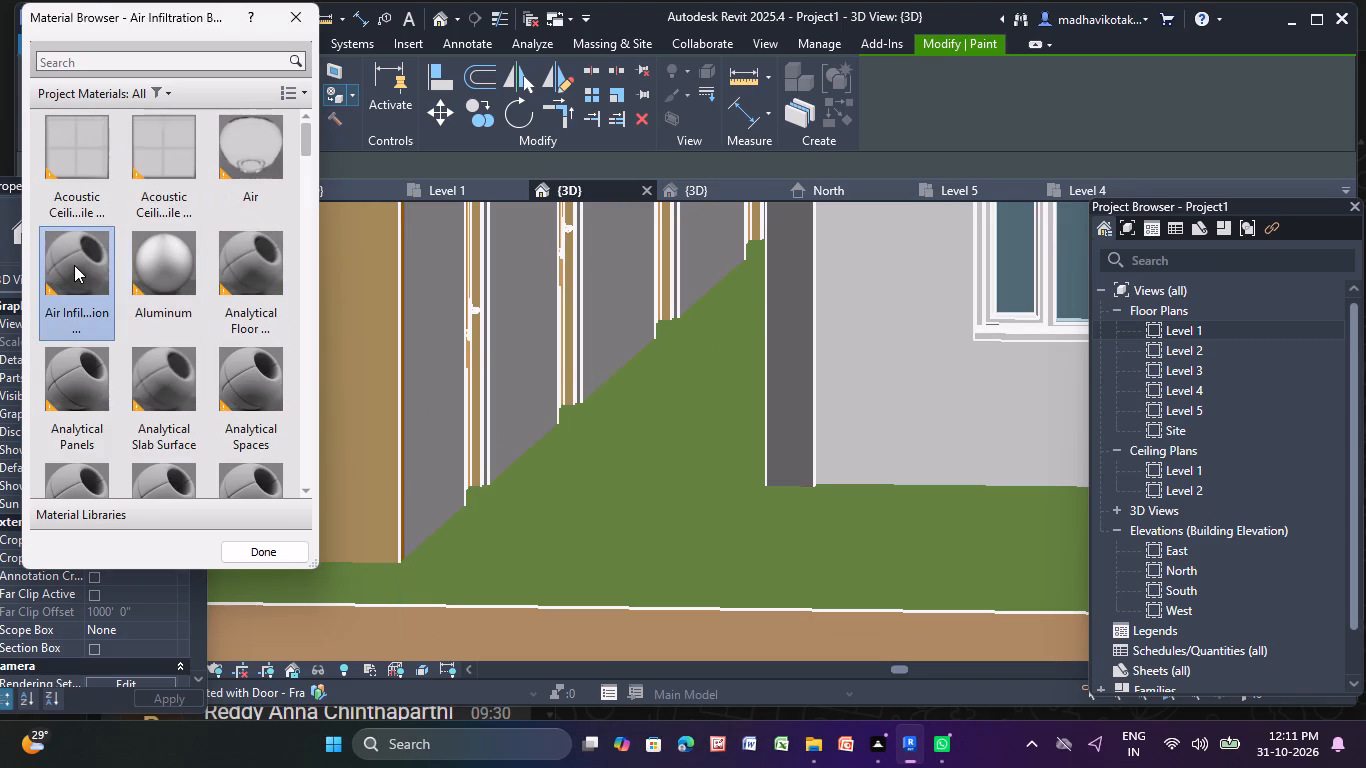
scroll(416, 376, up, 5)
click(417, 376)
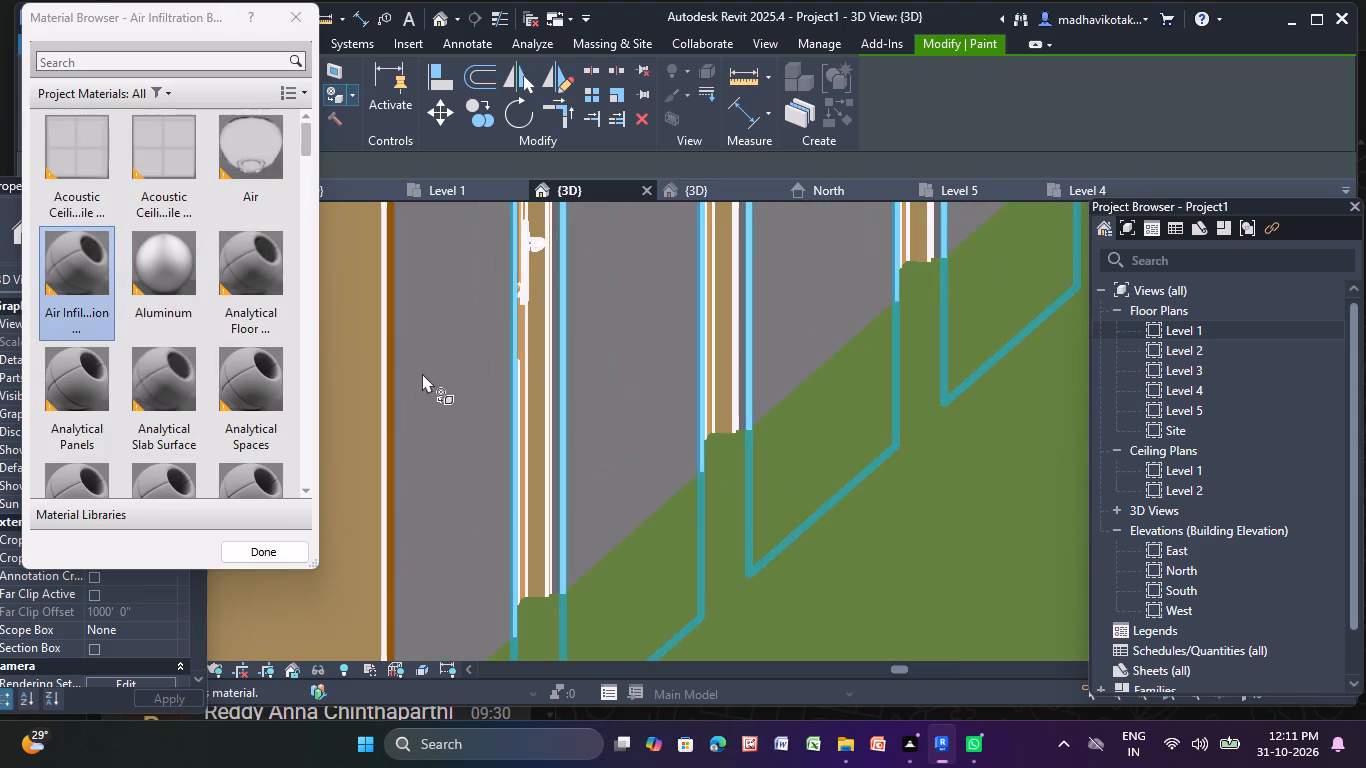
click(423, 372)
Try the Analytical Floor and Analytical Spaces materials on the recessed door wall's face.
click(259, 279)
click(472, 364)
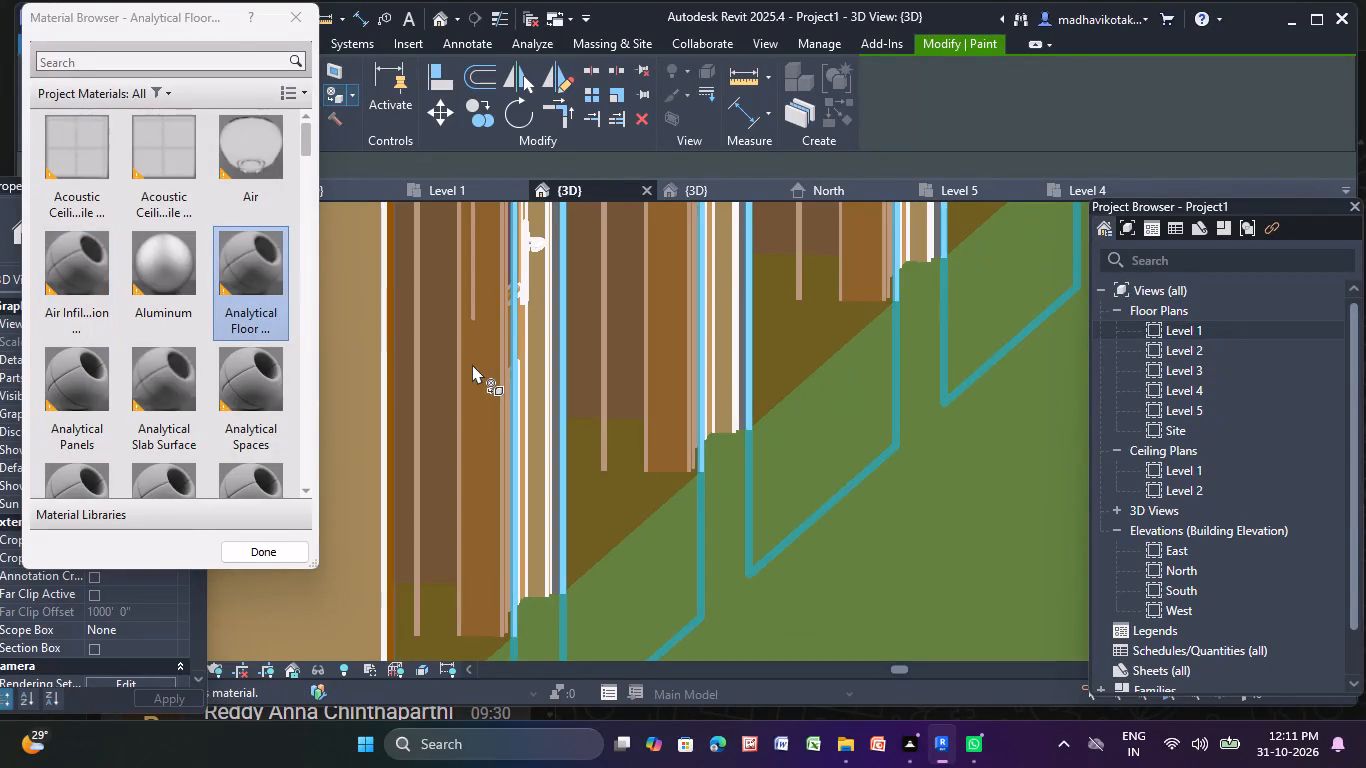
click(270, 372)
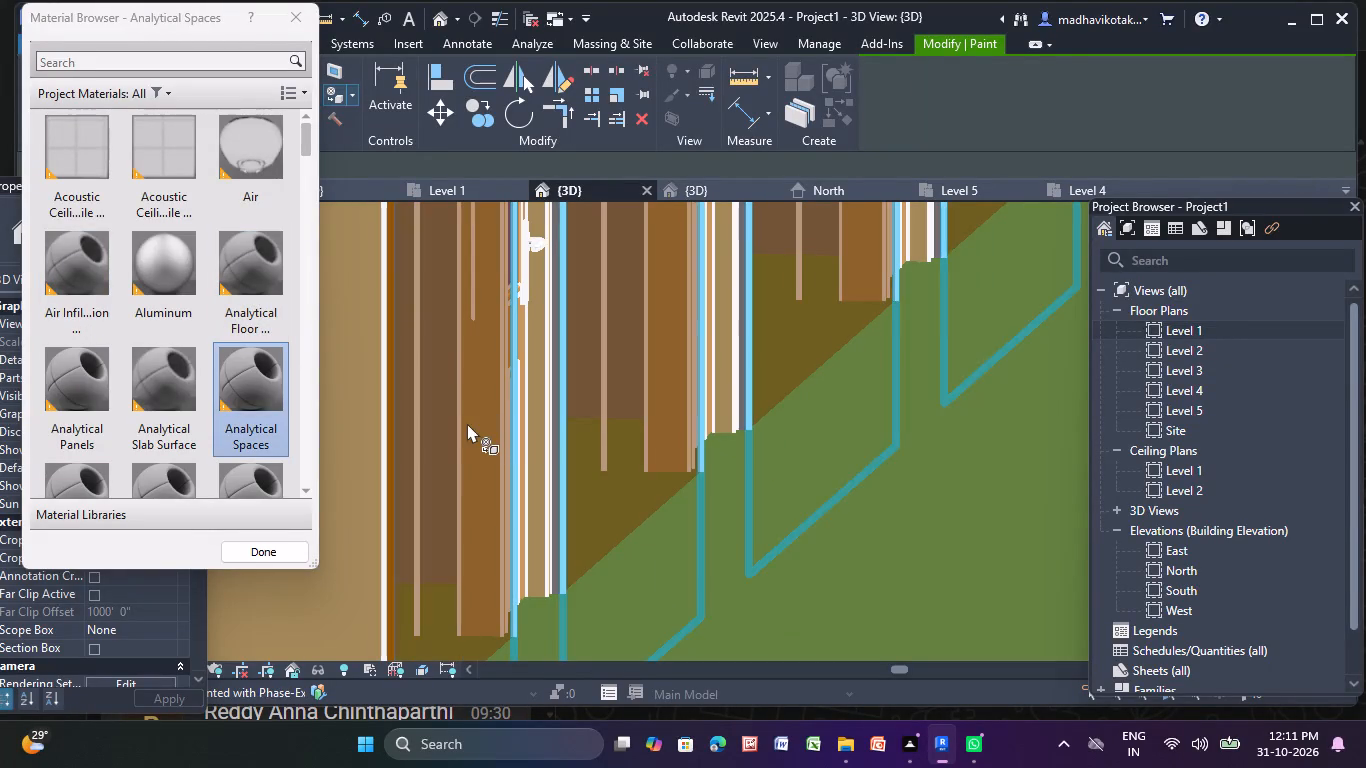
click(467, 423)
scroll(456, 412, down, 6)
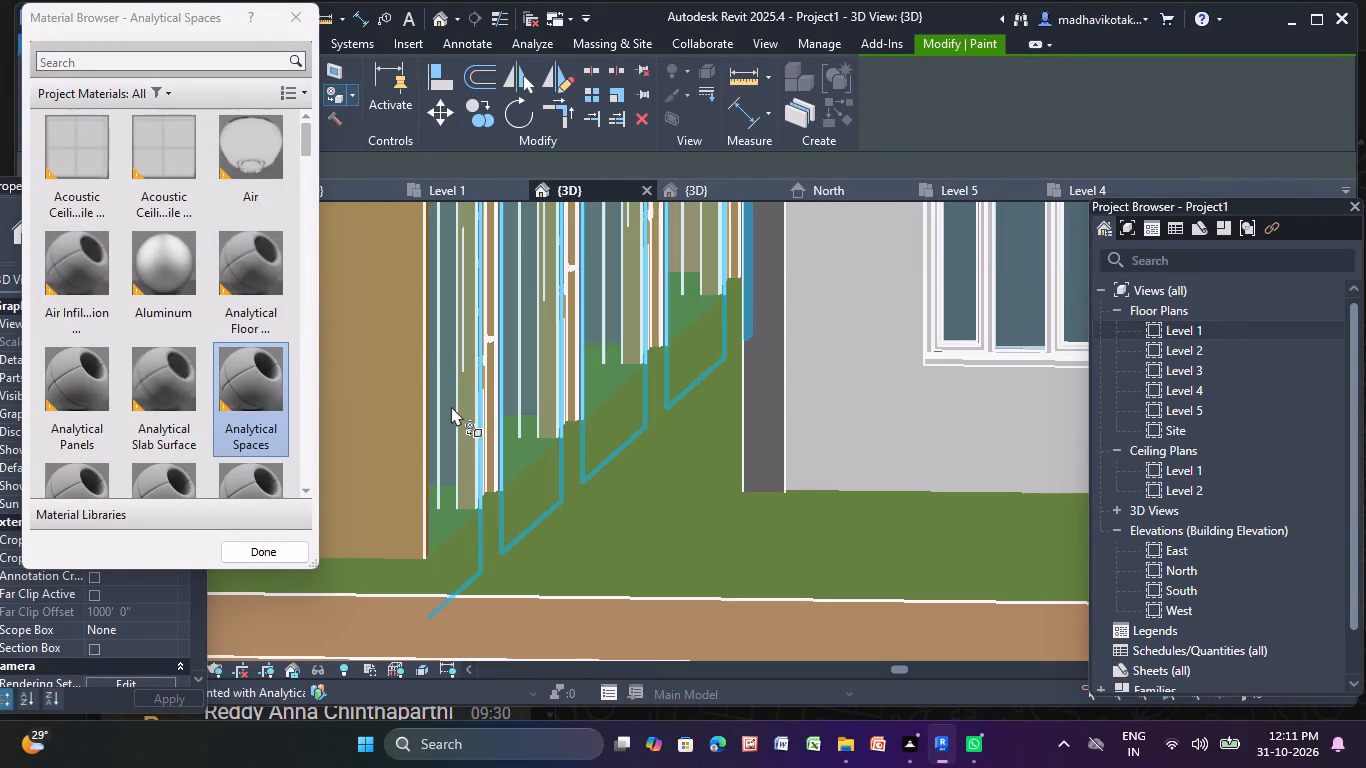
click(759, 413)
Paint the face of the recessed door wall, one storey below the top, with the Brick, Common material.
scroll(268, 427, down, 1)
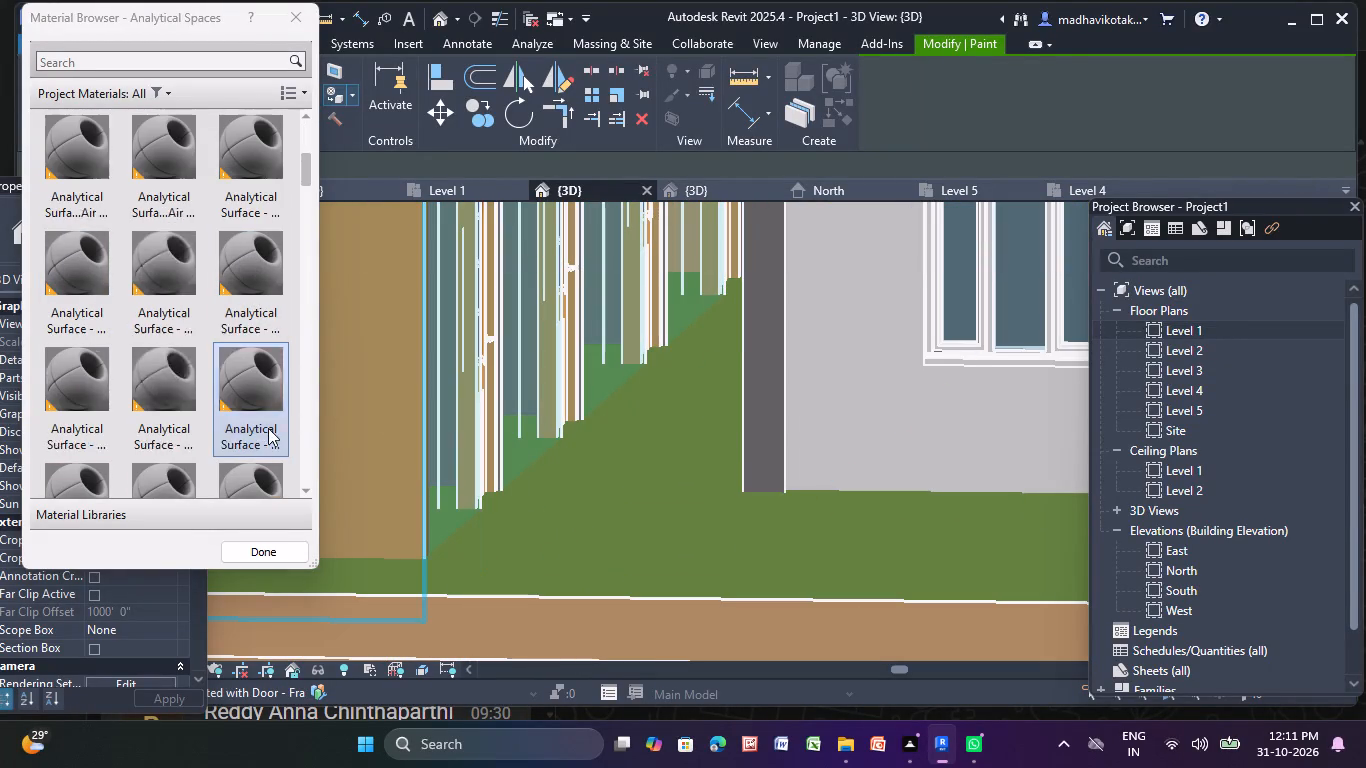
scroll(268, 428, down, 1)
click(257, 377)
scroll(415, 416, up, 6)
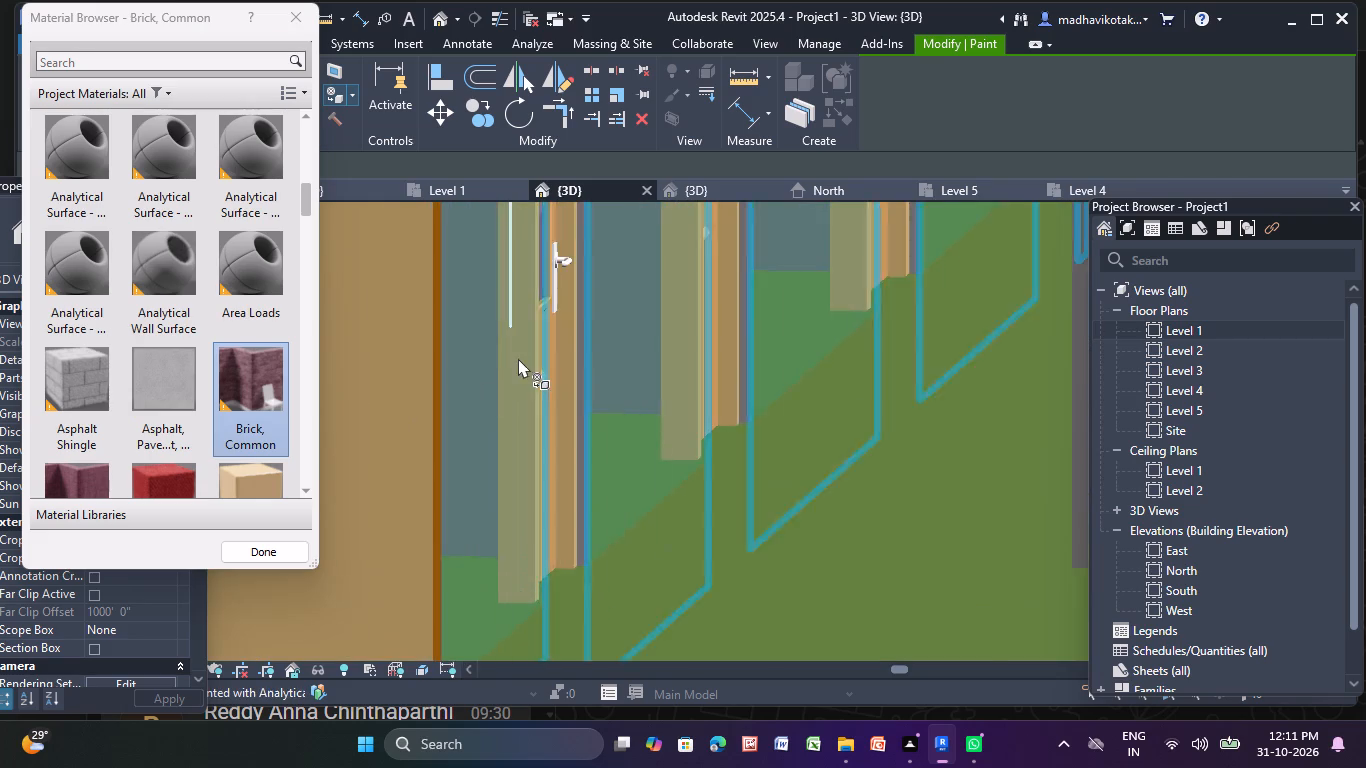
scroll(518, 358, up, 4)
scroll(219, 401, down, 1)
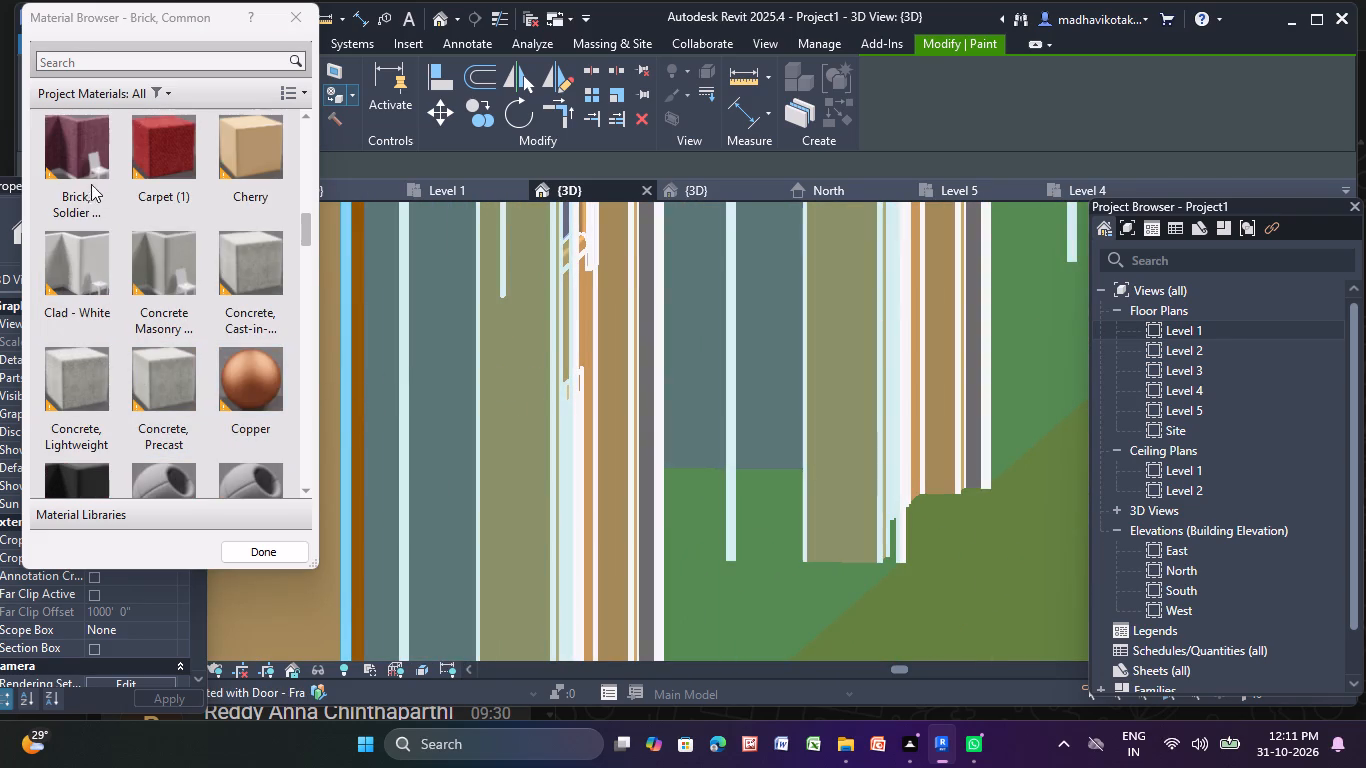
scroll(86, 166, up, 1)
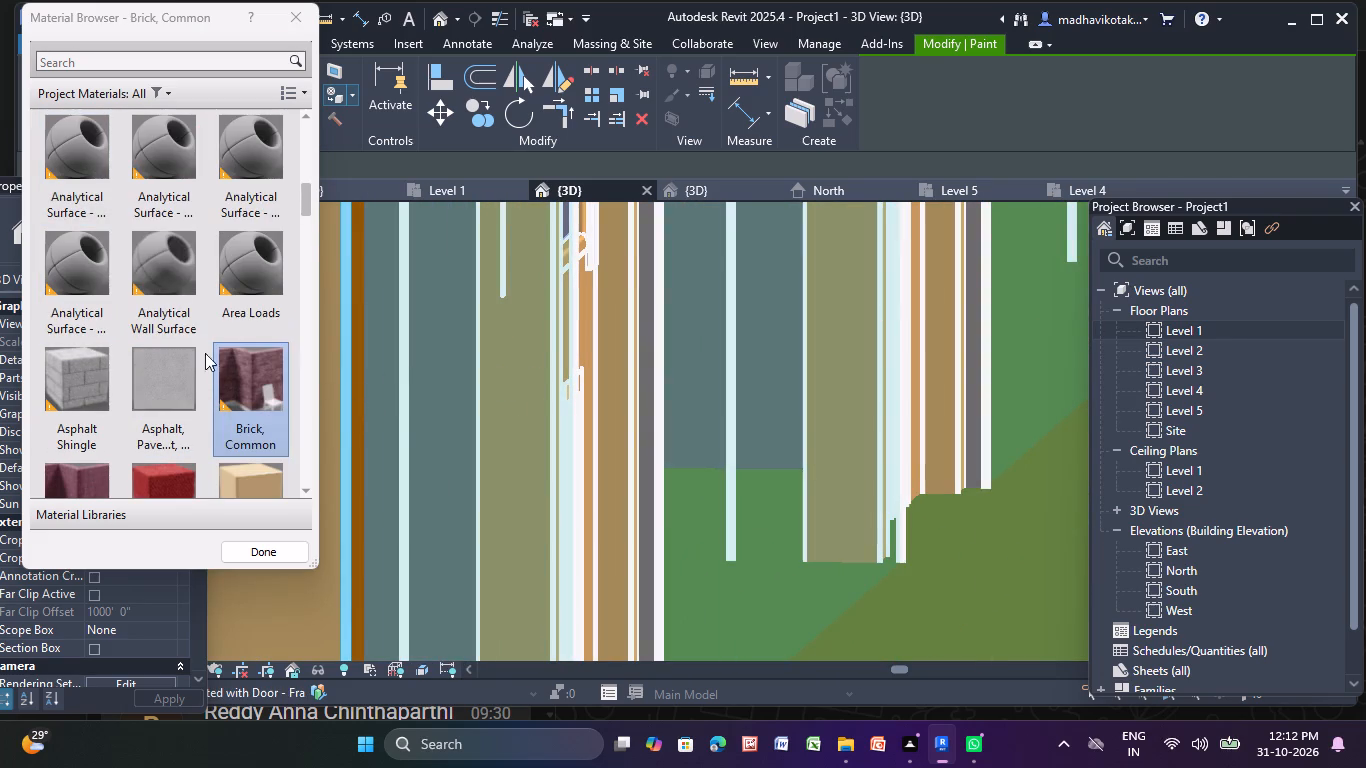
click(243, 391)
click(449, 422)
scroll(449, 422, down, 5)
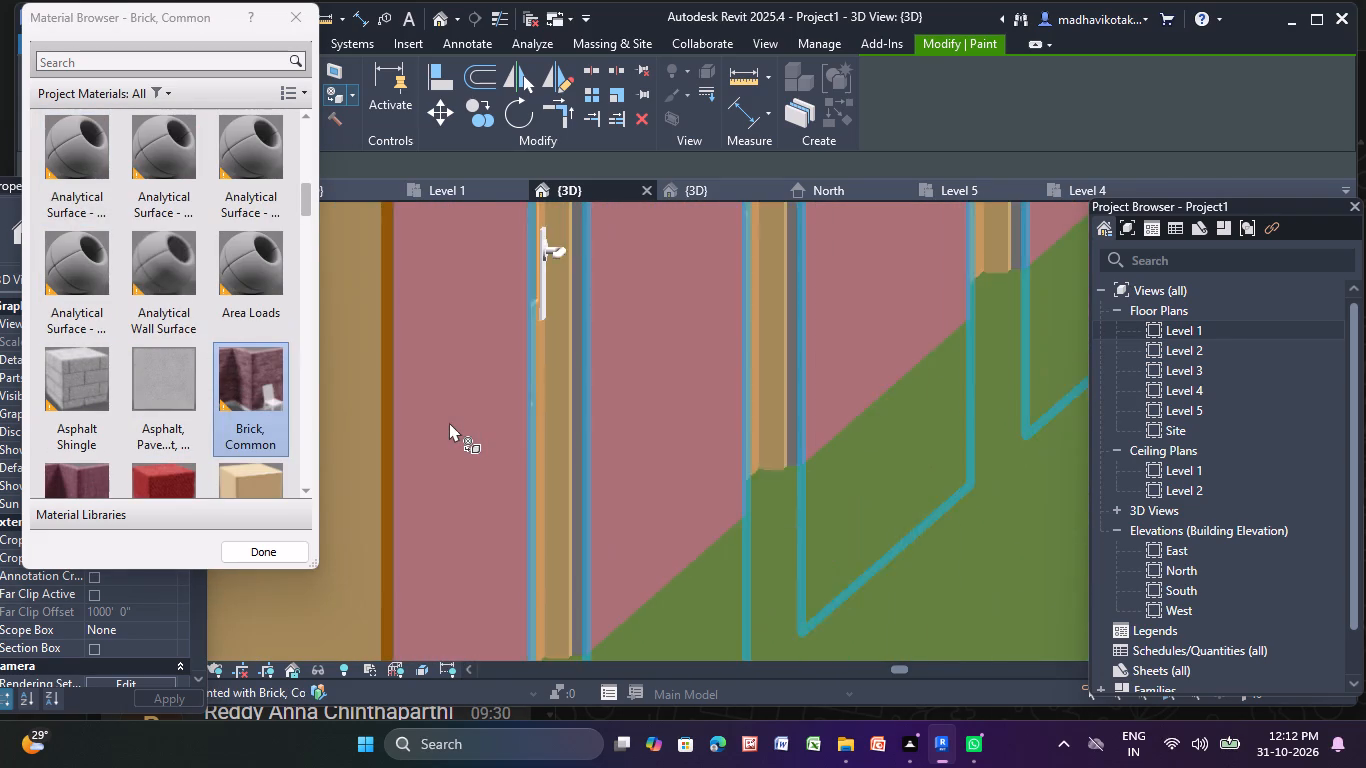
scroll(558, 413, down, 6)
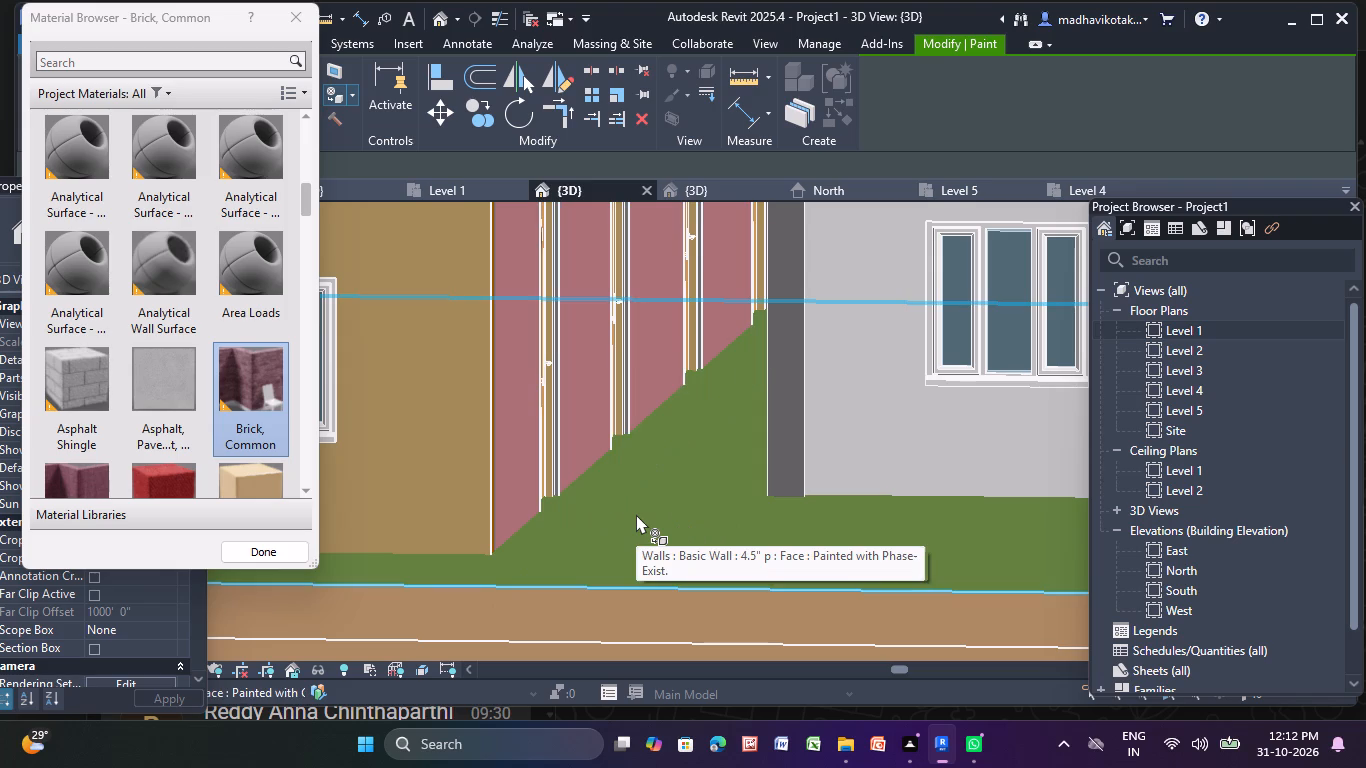
scroll(682, 506, down, 2)
Paint the opposite face of the same recessed door wall with Brick, Common.
middle_drag(682, 506, 712, 514)
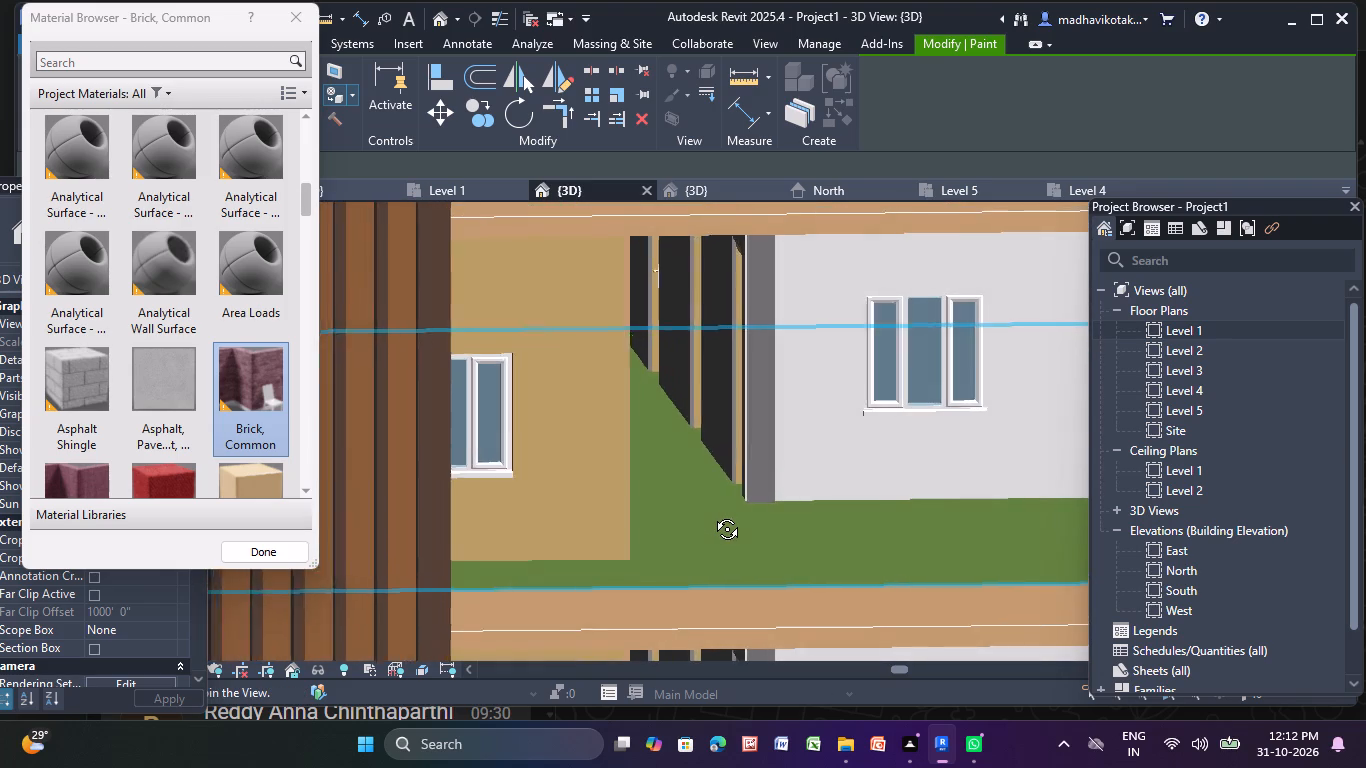
middle_drag(712, 514, 711, 514)
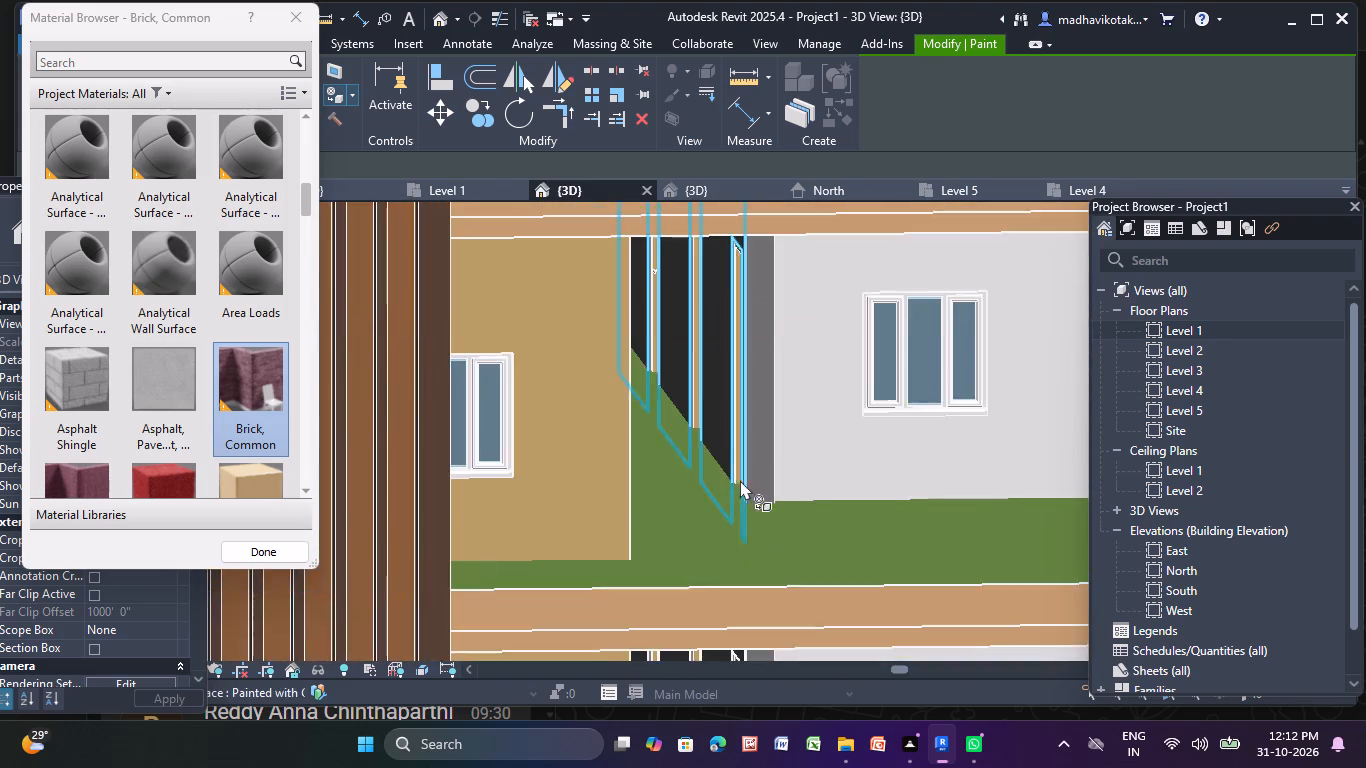
scroll(743, 476, up, 9)
click(694, 354)
scroll(694, 354, down, 12)
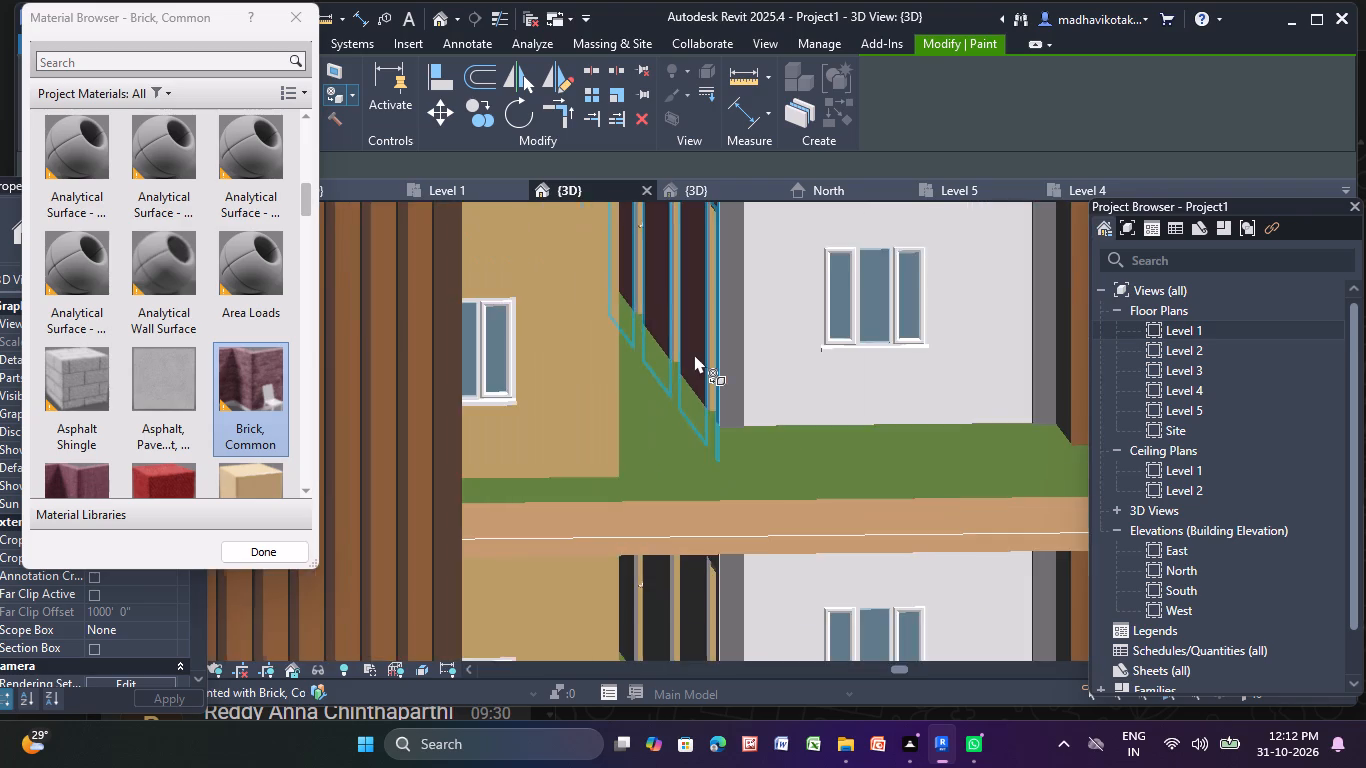
Examine the brick-painted door wall against the whole facade and the matching wall on the top storey.
shift+middle_drag(691, 358, 687, 361)
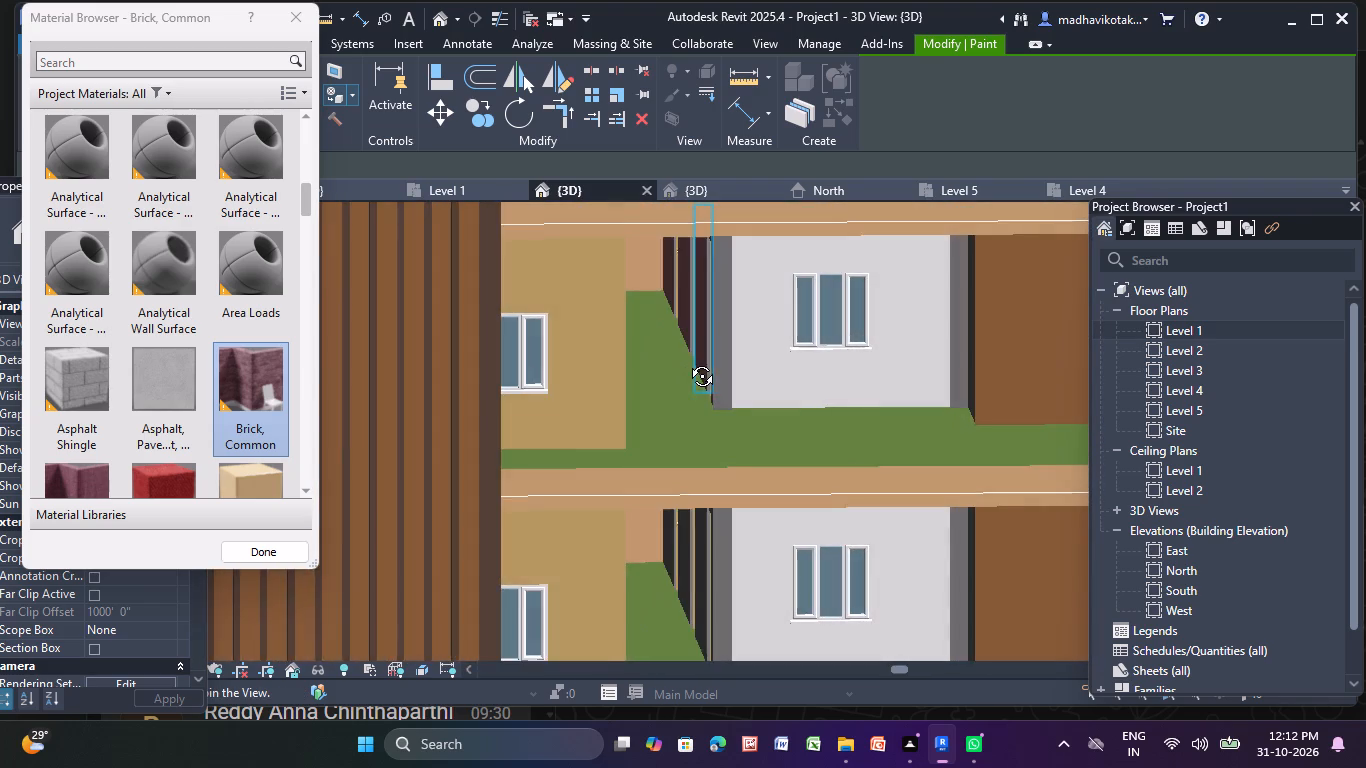
shift+middle_drag(687, 361, 682, 375)
scroll(682, 375, down, 2)
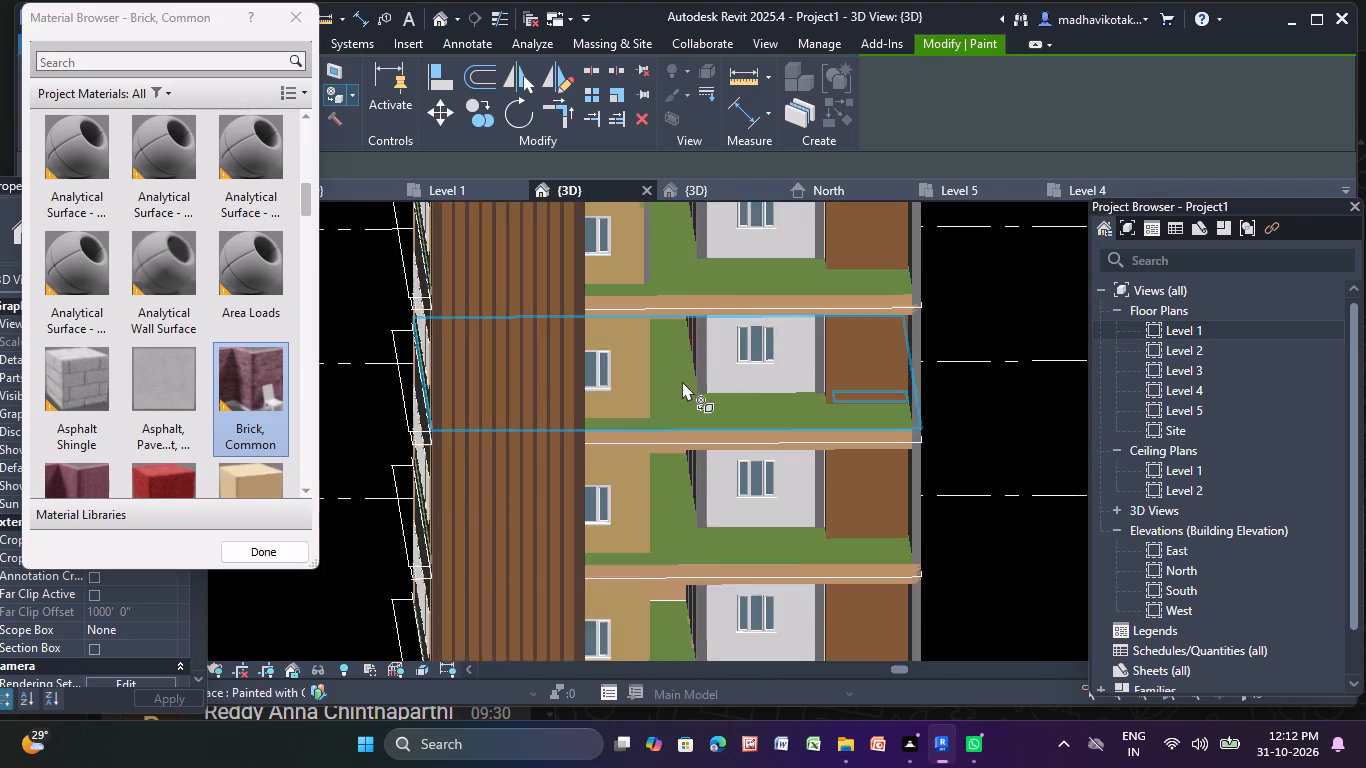
scroll(682, 381, down, 6)
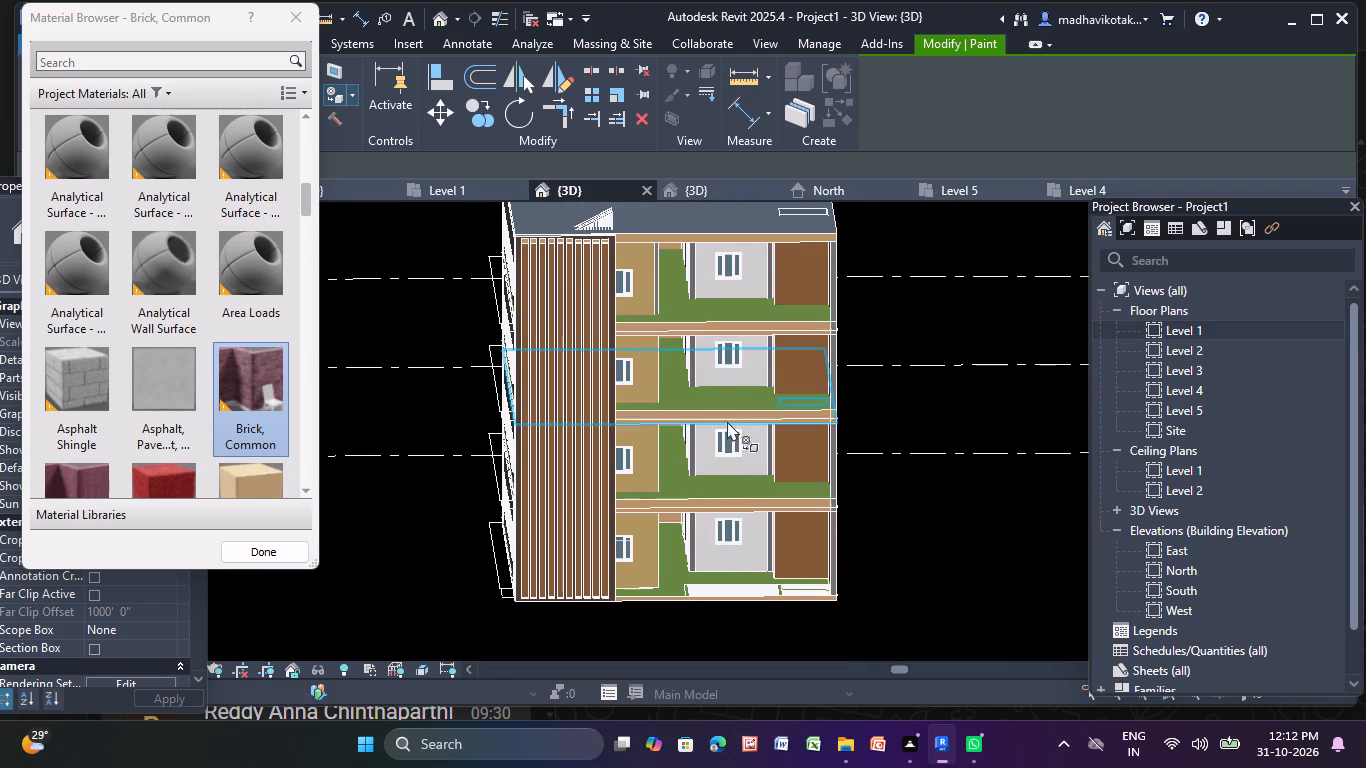
shift+middle_drag(883, 398, 865, 362)
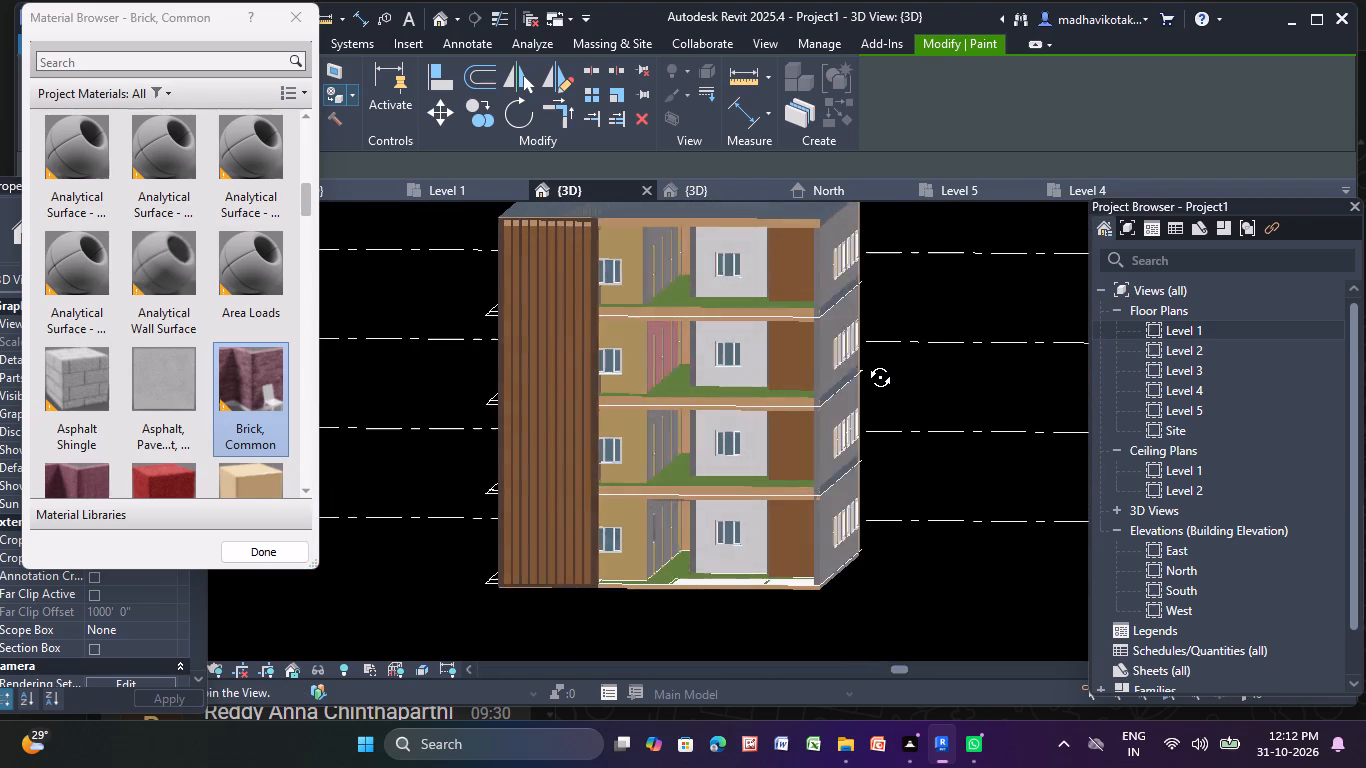
shift+middle_drag(865, 362, 857, 362)
scroll(574, 296, up, 9)
middle_drag(711, 262, 629, 278)
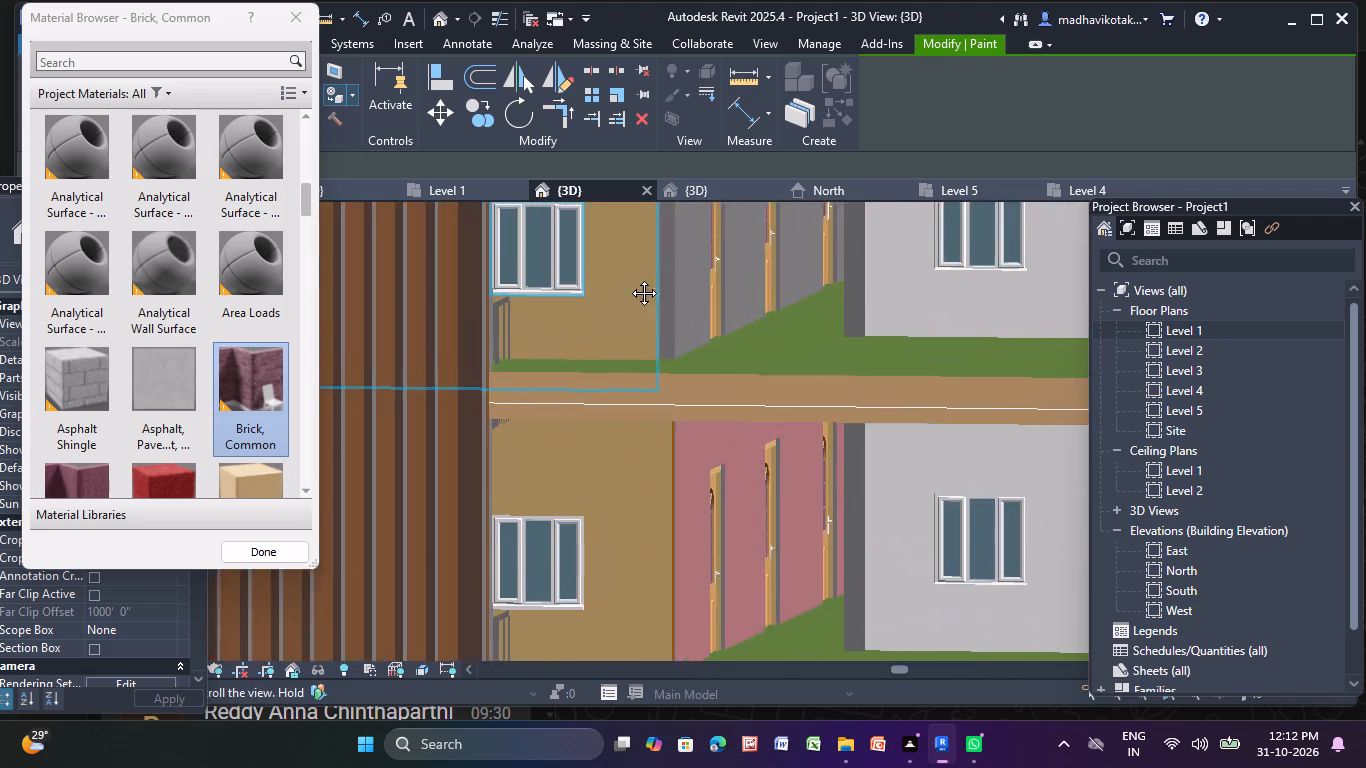
Paint the face of the top-storey recessed door wall with Brick, Common.
middle_drag(629, 278, 476, 307)
scroll(476, 307, up, 4)
click(531, 313)
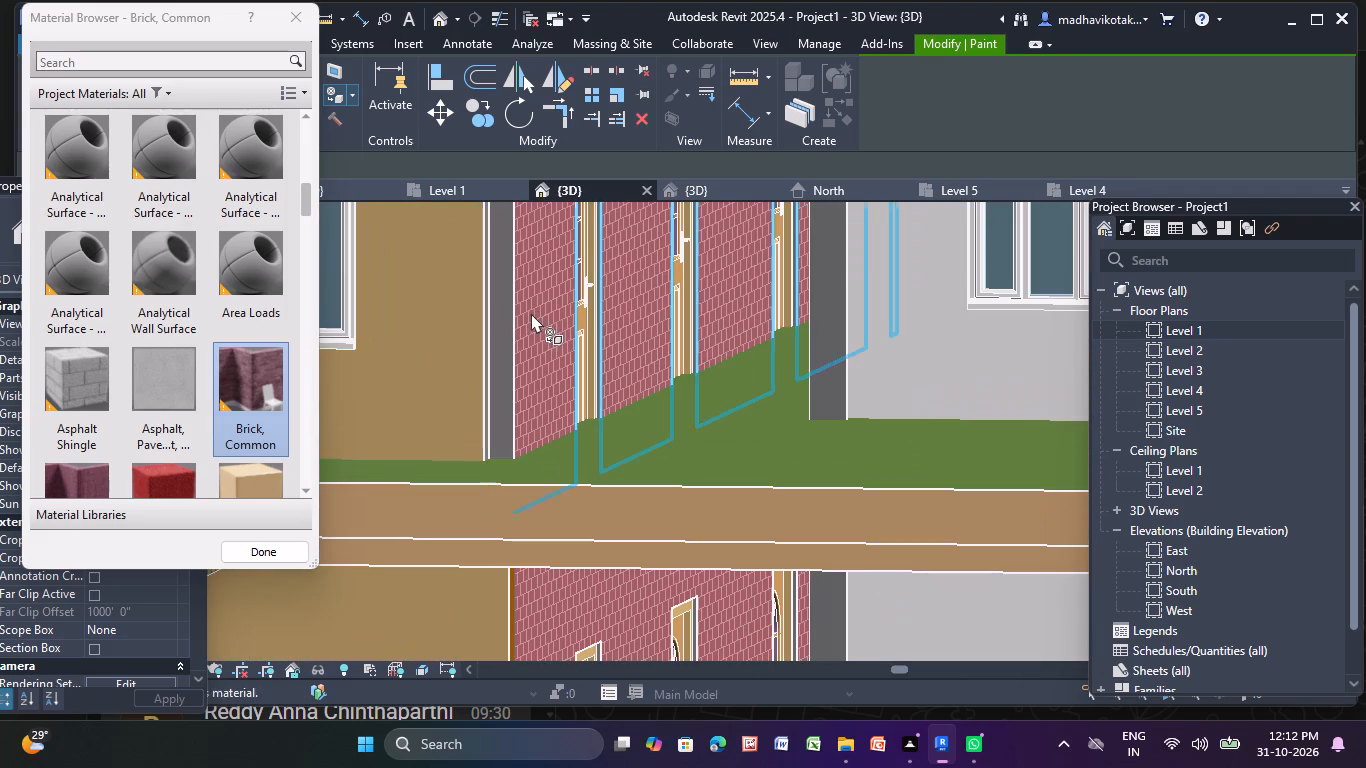
Paint the same face of the recessed door walls on the two lowest storeys with Brick, Common.
scroll(522, 321, down, 5)
middle_drag(522, 324, 448, 119)
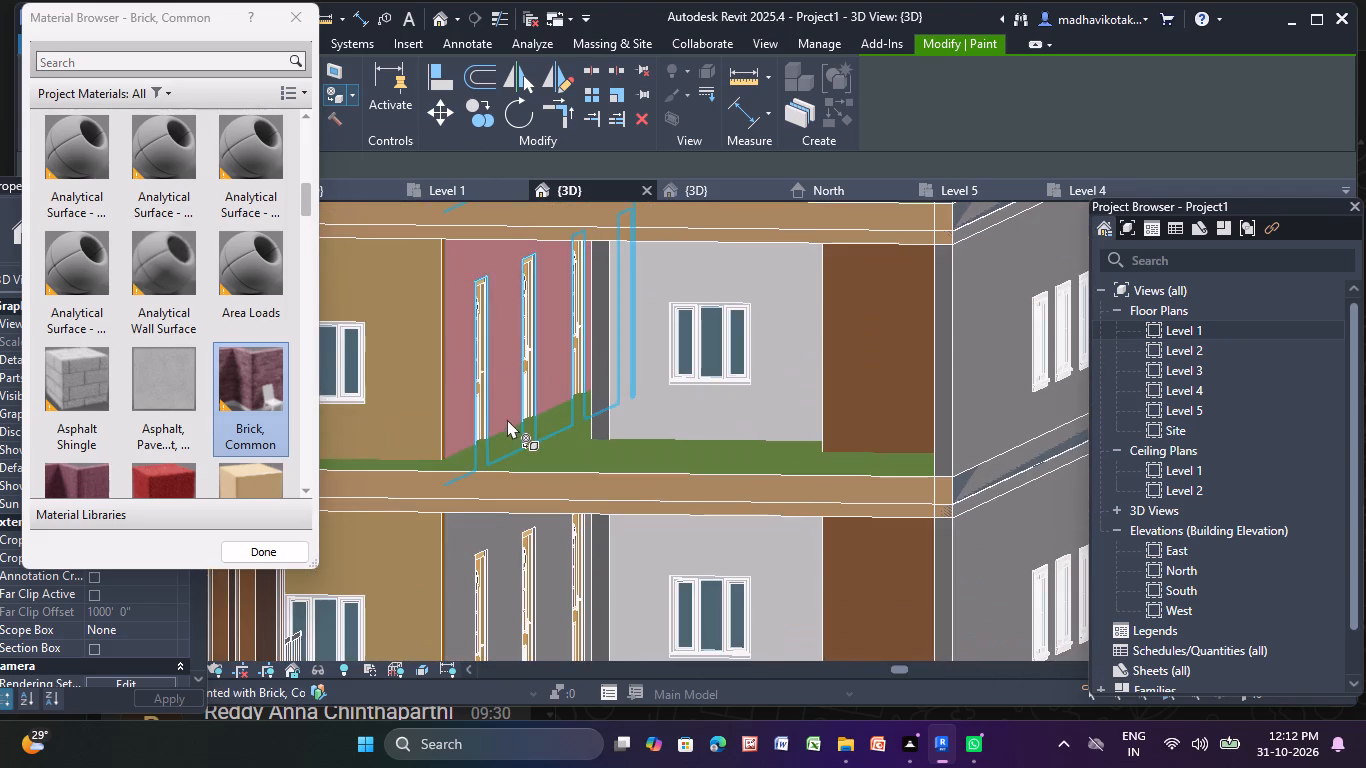
middle_drag(505, 410, 482, 209)
scroll(440, 369, up, 5)
click(439, 375)
scroll(439, 375, down, 4)
middle_drag(439, 375, 391, 218)
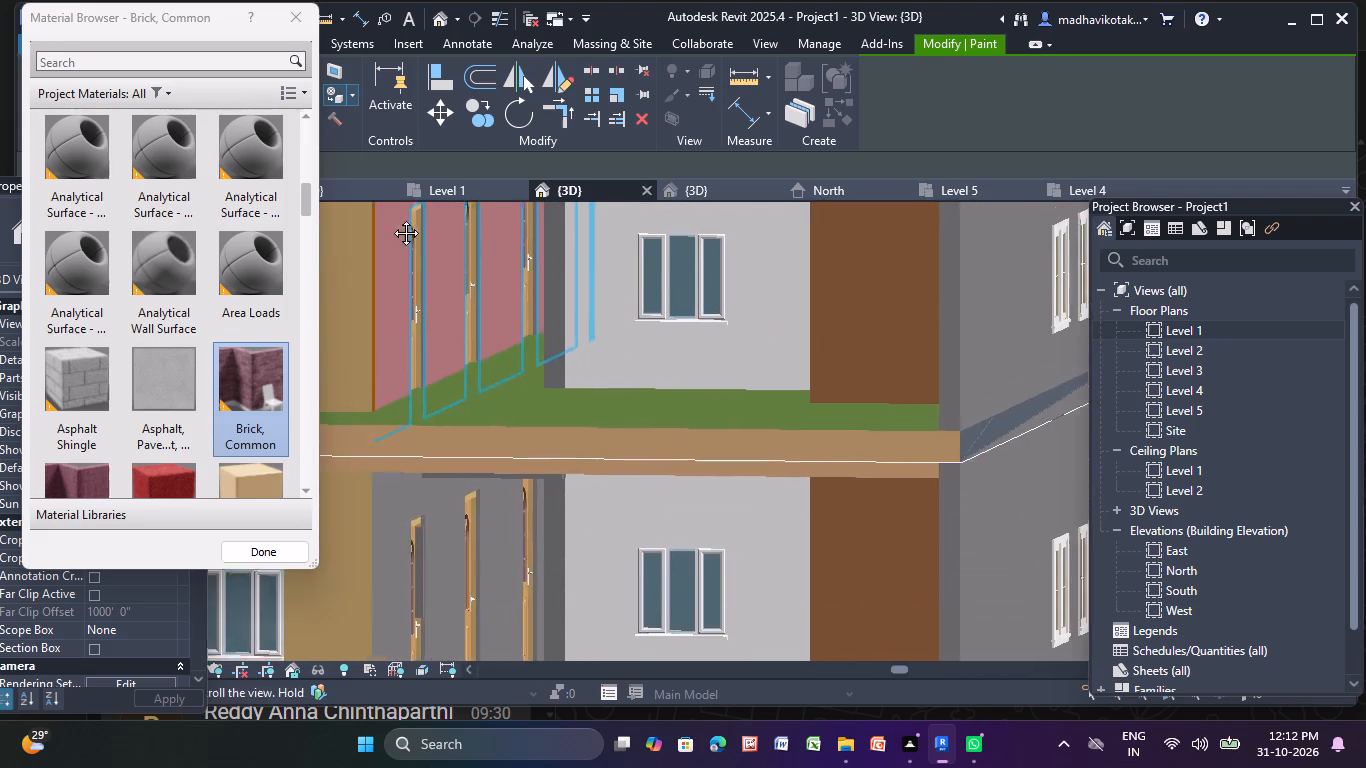
middle_drag(391, 218, 390, 213)
scroll(410, 515, up, 4)
click(379, 457)
Paint the opposite face of the ground-storey recessed door wall with Brick, Common.
scroll(377, 457, down, 1)
middle_drag(372, 455, 353, 204)
scroll(358, 222, up, 1)
scroll(379, 407, down, 4)
middle_drag(461, 496, 491, 488)
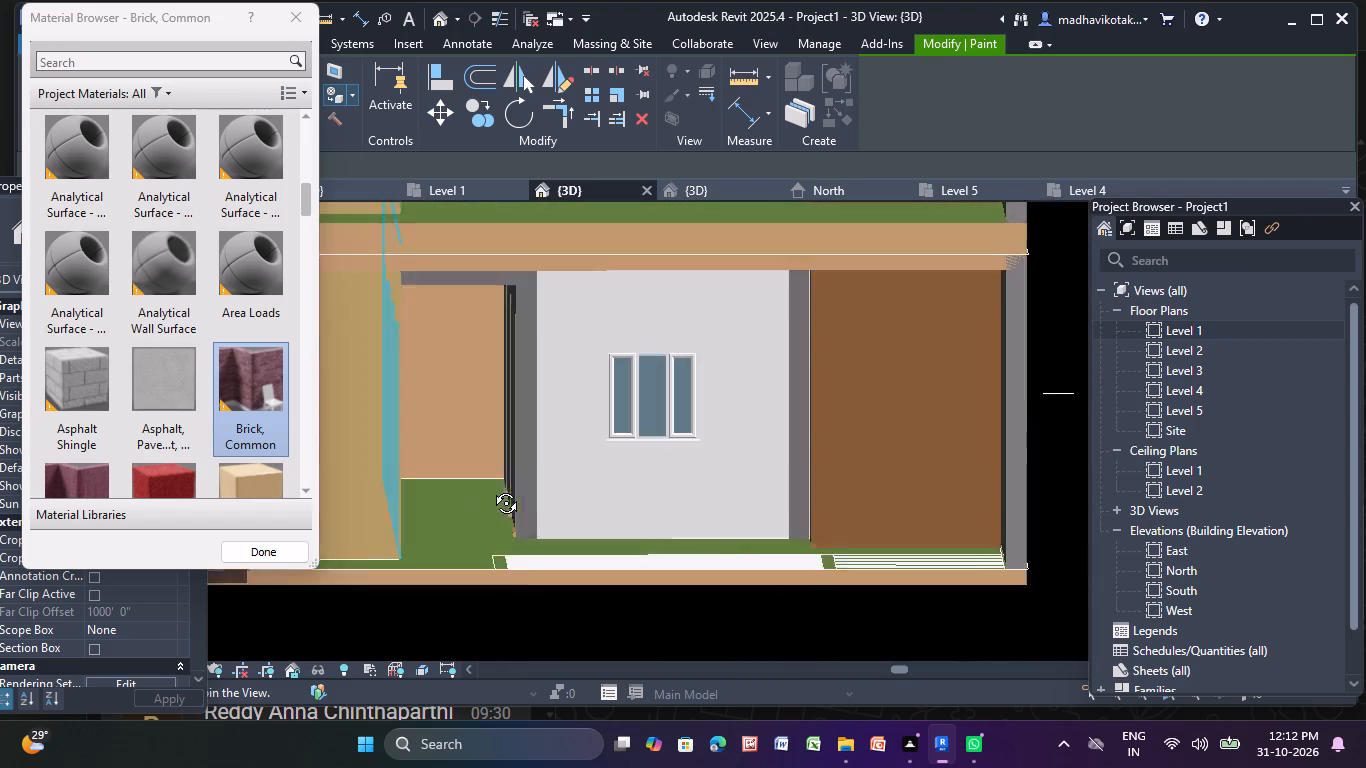
middle_drag(491, 488, 544, 492)
shift+middle_drag(556, 478, 534, 490)
scroll(492, 442, up, 8)
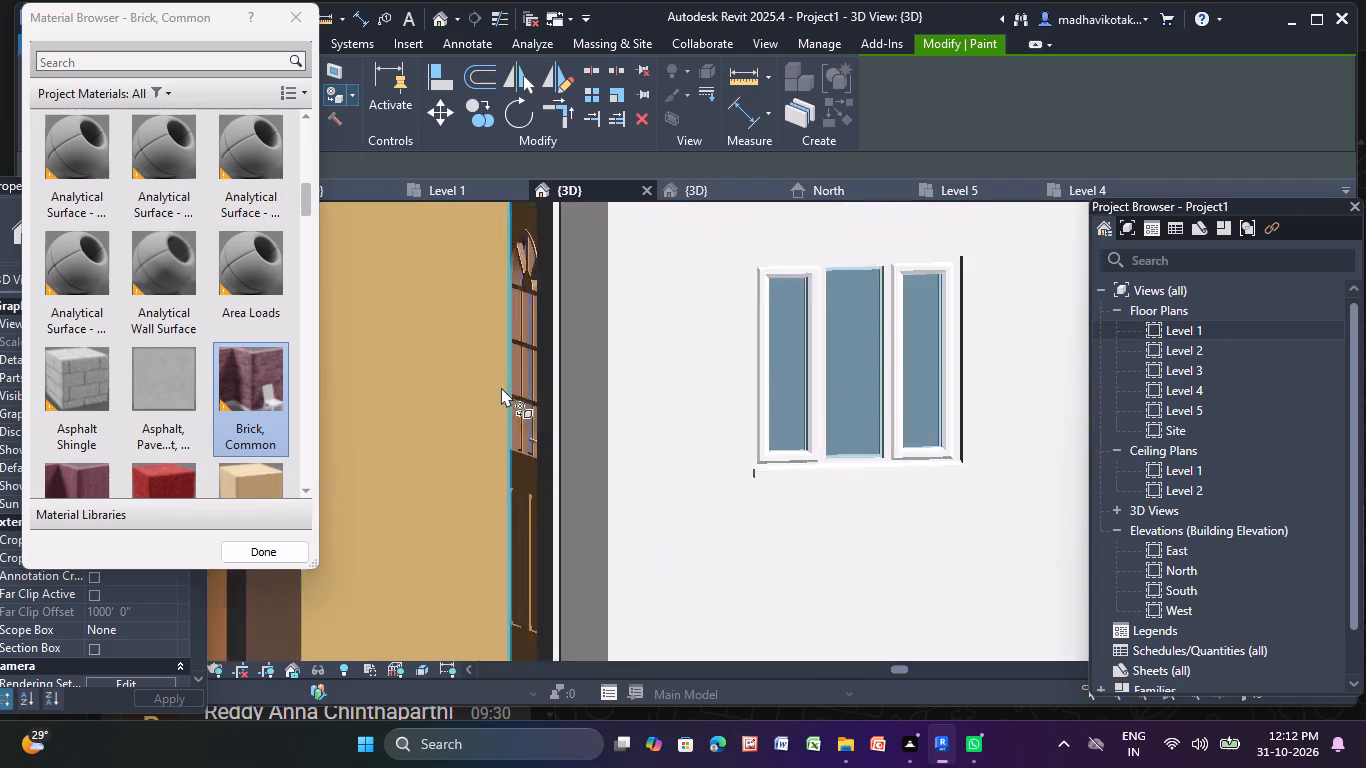
scroll(501, 387, up, 1)
shift+middle_drag(548, 395, 524, 418)
scroll(493, 398, up, 1)
click(493, 398)
Paint the opposite face of the recessed door wall one storey above ground with Brick, Common.
scroll(493, 398, down, 2)
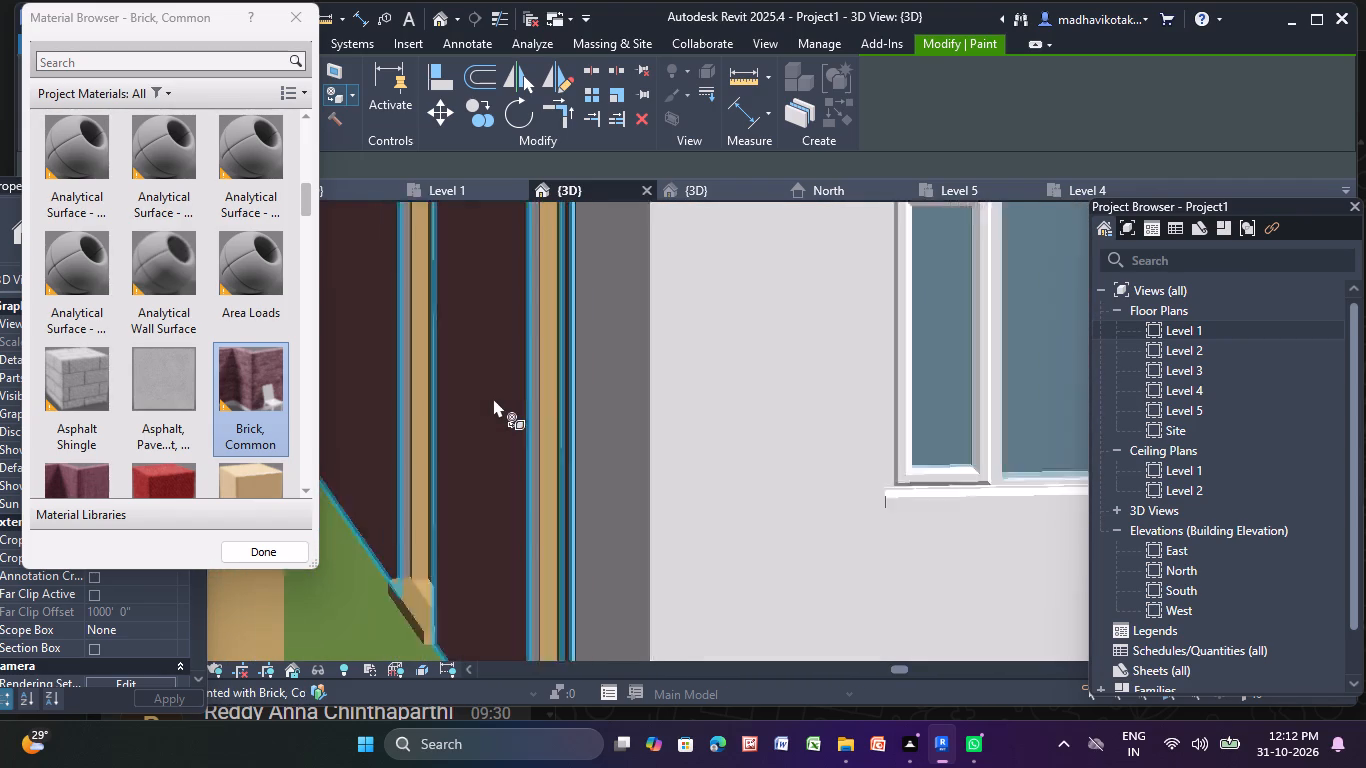
scroll(493, 398, down, 6)
middle_drag(493, 398, 498, 625)
middle_drag(489, 400, 492, 625)
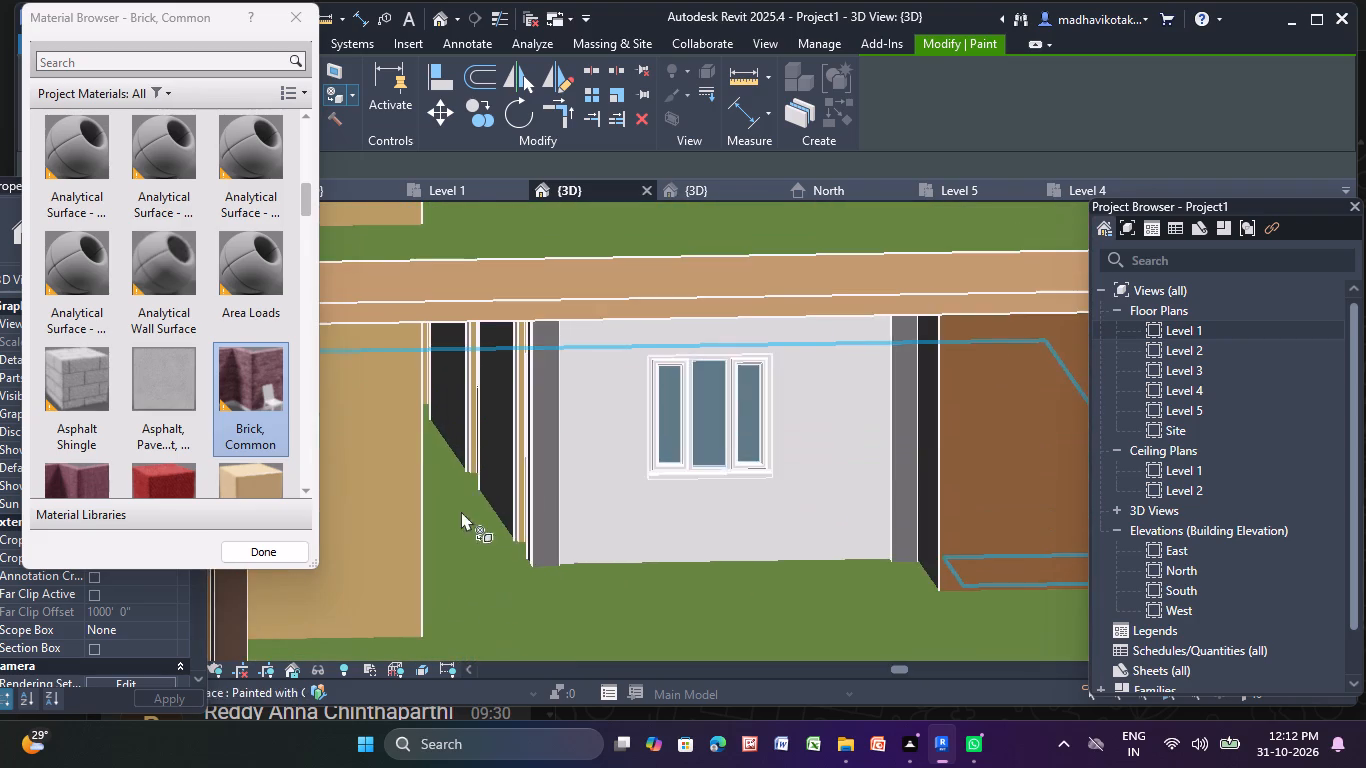
scroll(471, 470, up, 11)
click(535, 373)
scroll(535, 373, down, 3)
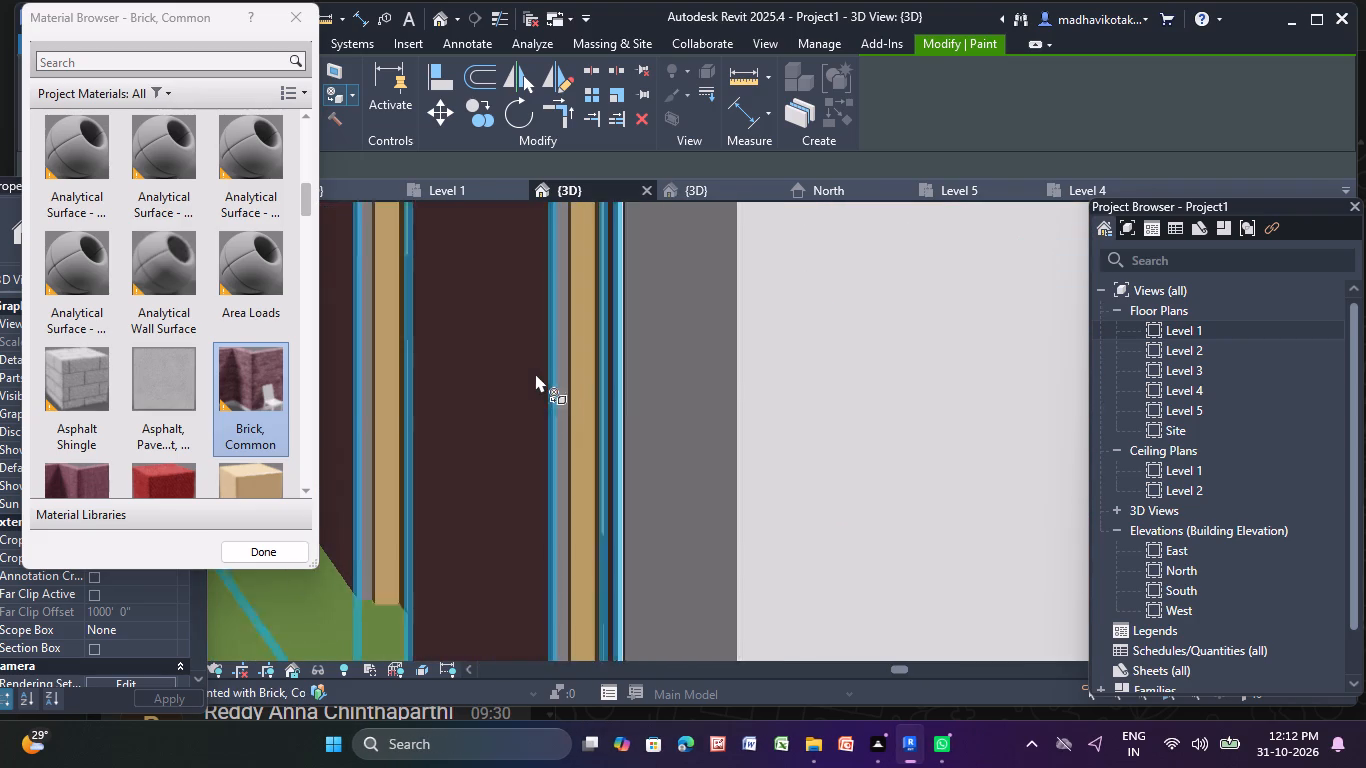
scroll(535, 373, down, 4)
click(591, 423)
Paint the opposite face of the top-storey recessed door wall with Brick, Common.
scroll(569, 413, down, 6)
middle_drag(557, 408, 534, 626)
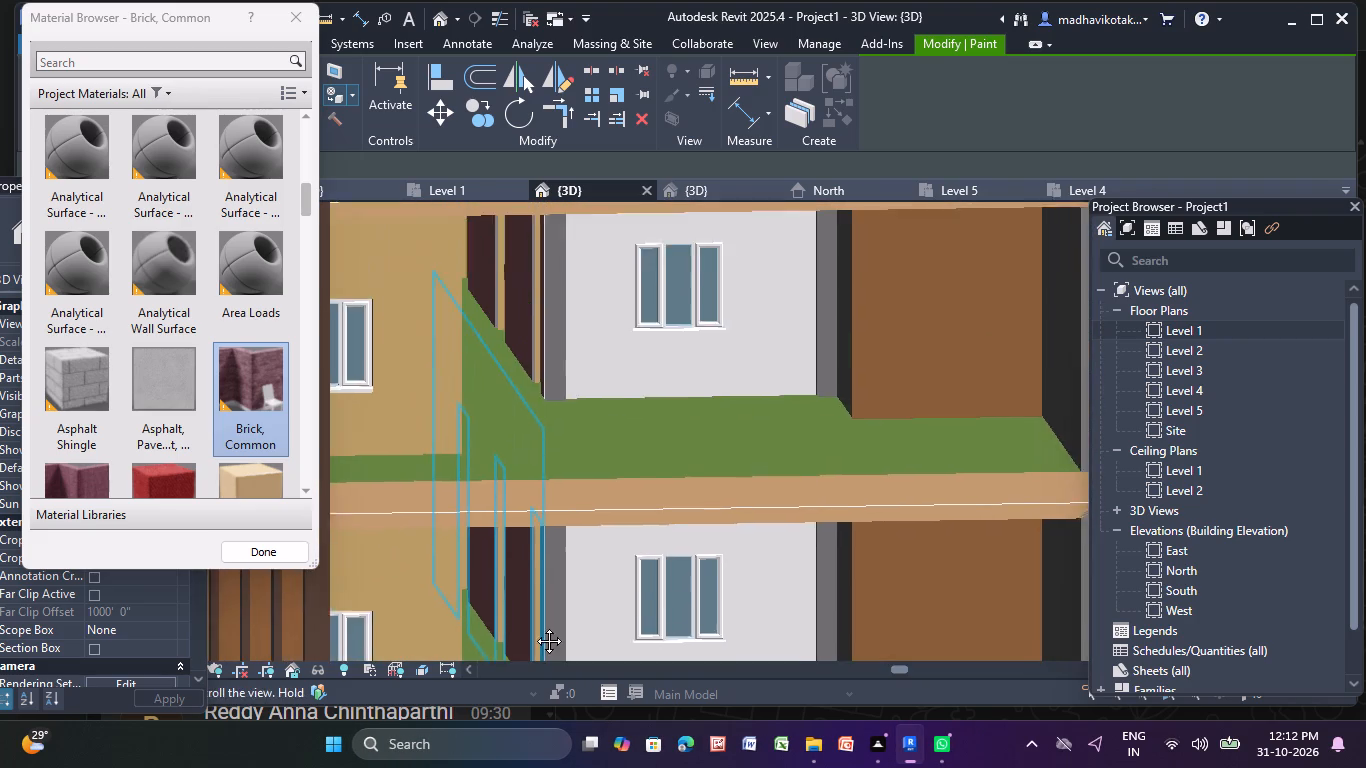
middle_drag(534, 626, 535, 626)
scroll(531, 291, up, 12)
scroll(502, 324, down, 12)
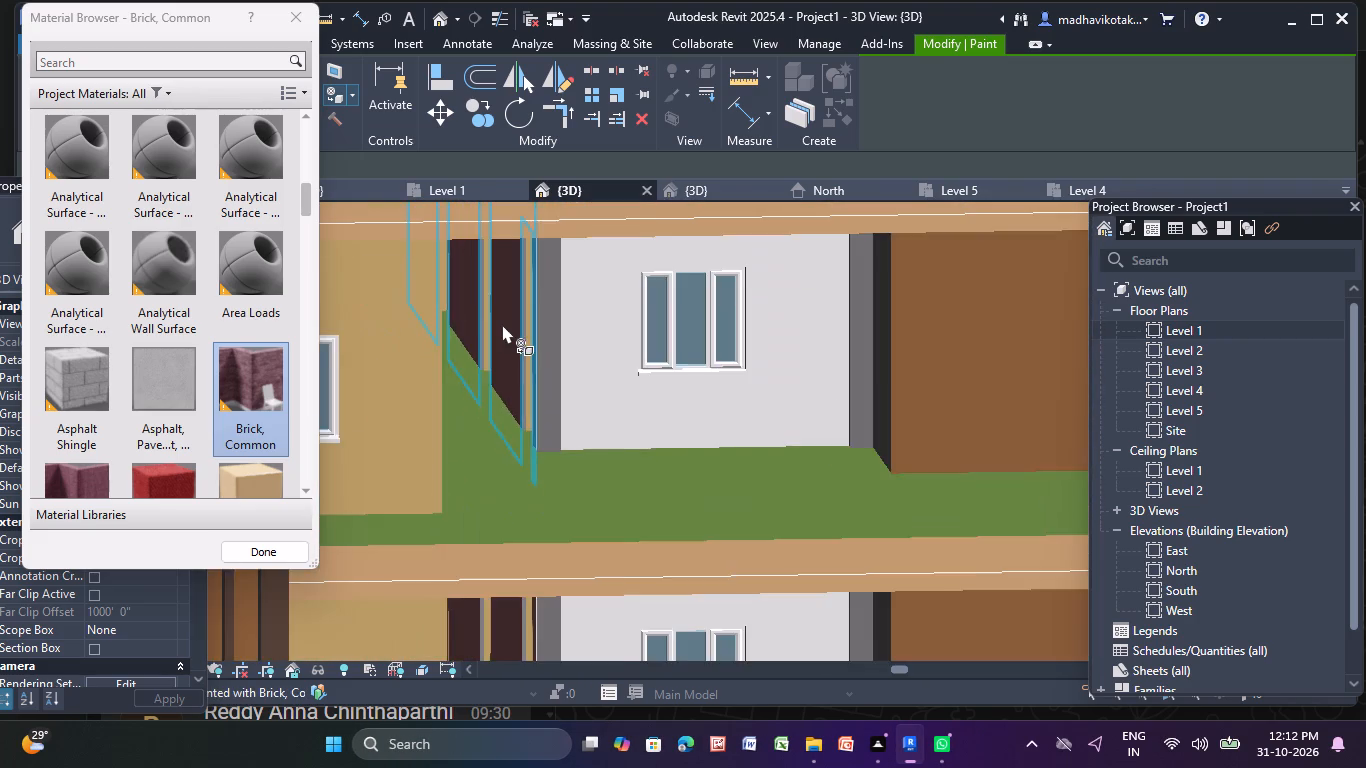
middle_drag(502, 324, 480, 473)
middle_drag(419, 234, 459, 486)
scroll(531, 391, up, 11)
click(528, 355)
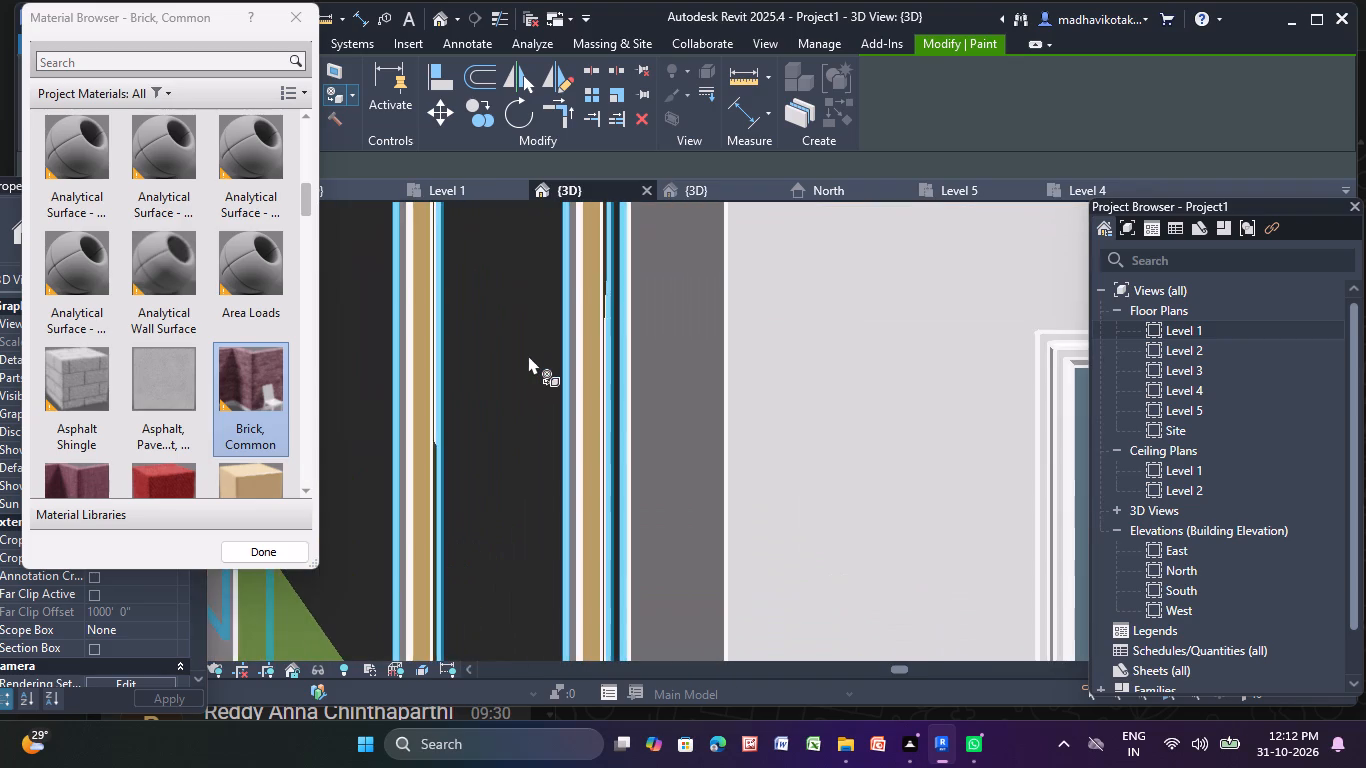
Examine the brick-painted door walls against the whole facade and the grey wall edge at the facade's outer end.
scroll(528, 355, down, 12)
scroll(535, 365, up, 1)
middle_drag(534, 365, 515, 650)
scroll(513, 546, down, 2)
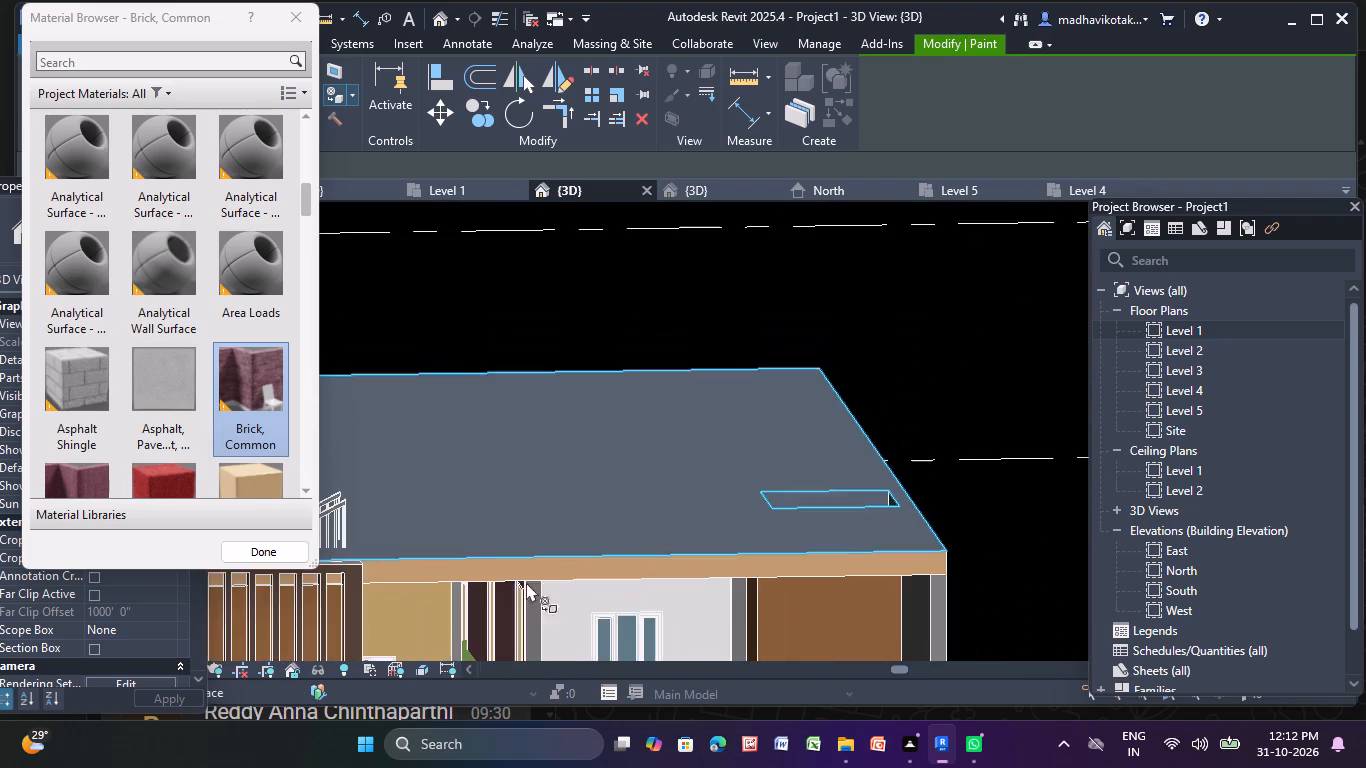
shift+middle_drag(524, 602, 516, 565)
scroll(516, 565, down, 5)
middle_drag(516, 565, 518, 336)
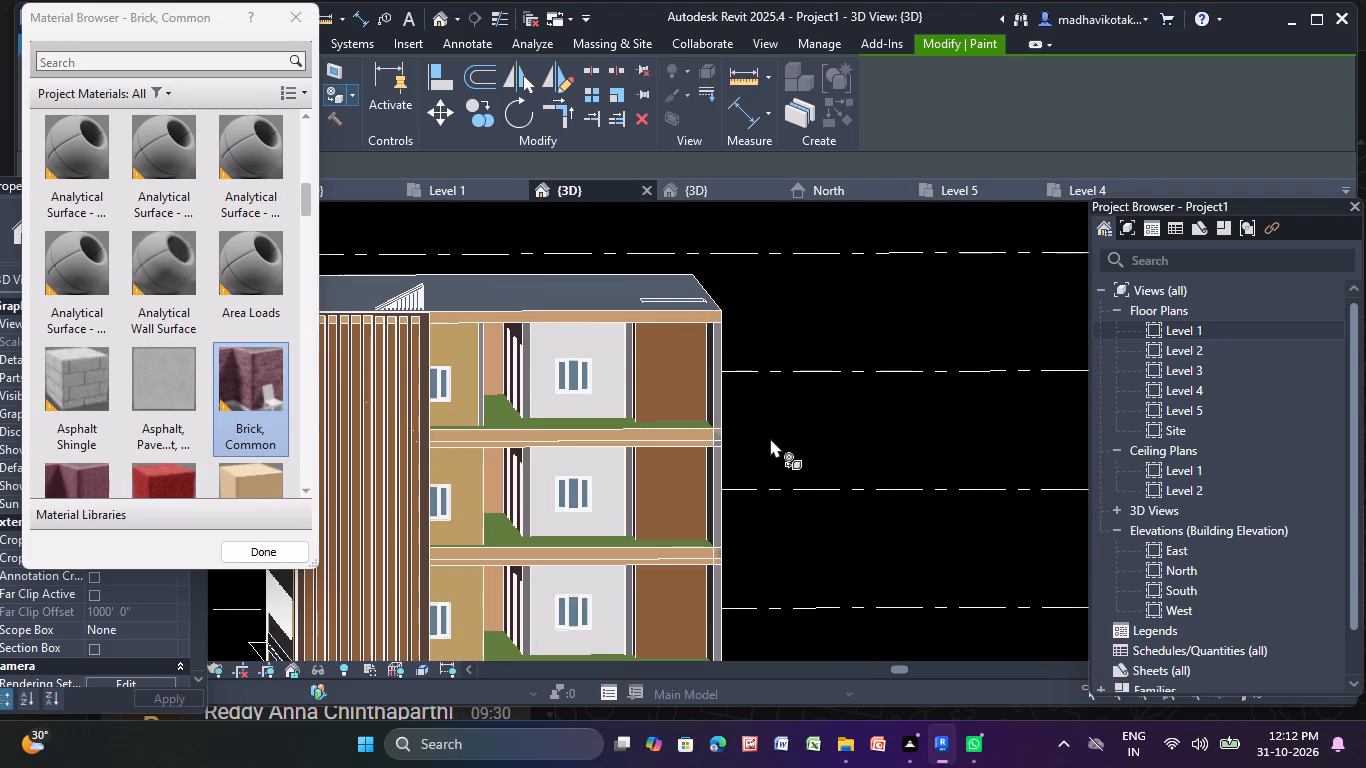
scroll(735, 456, up, 3)
scroll(735, 456, down, 5)
scroll(727, 469, up, 11)
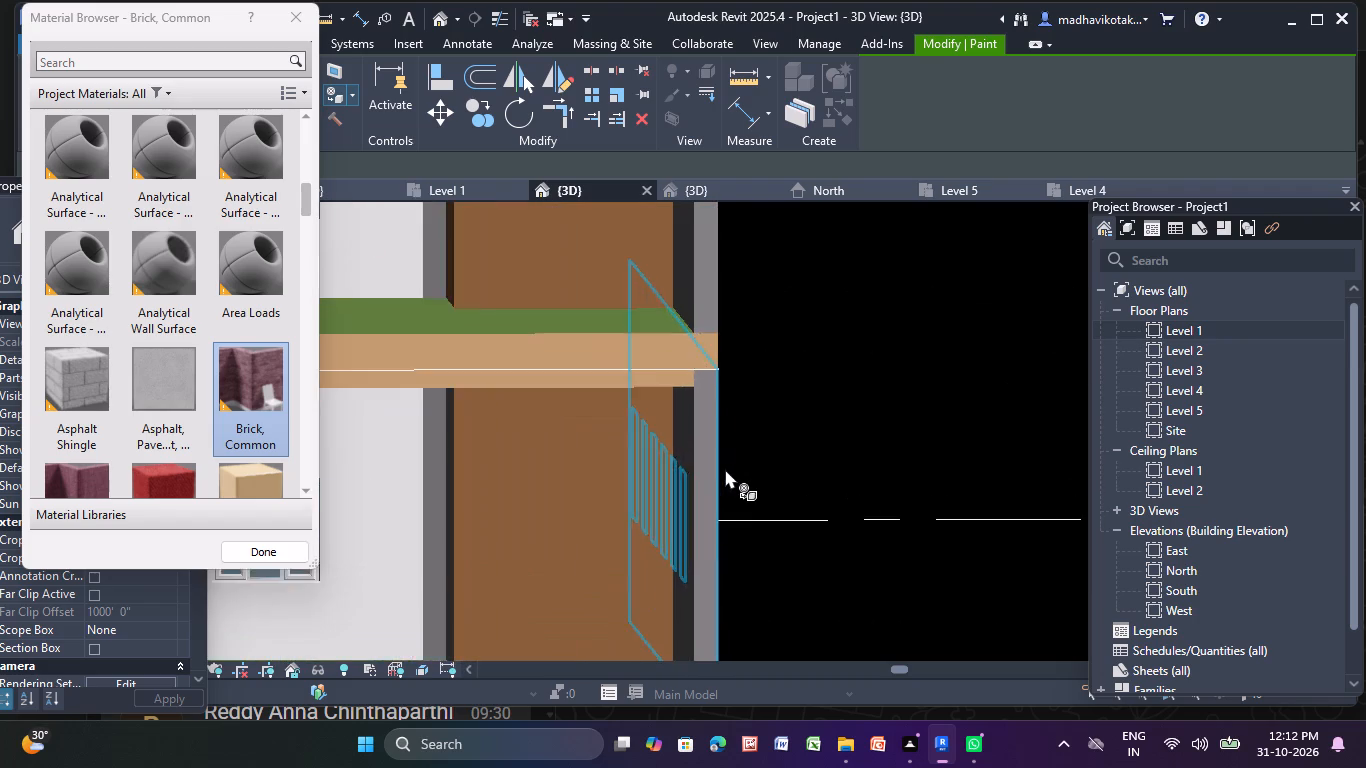
scroll(235, 422, down, 1)
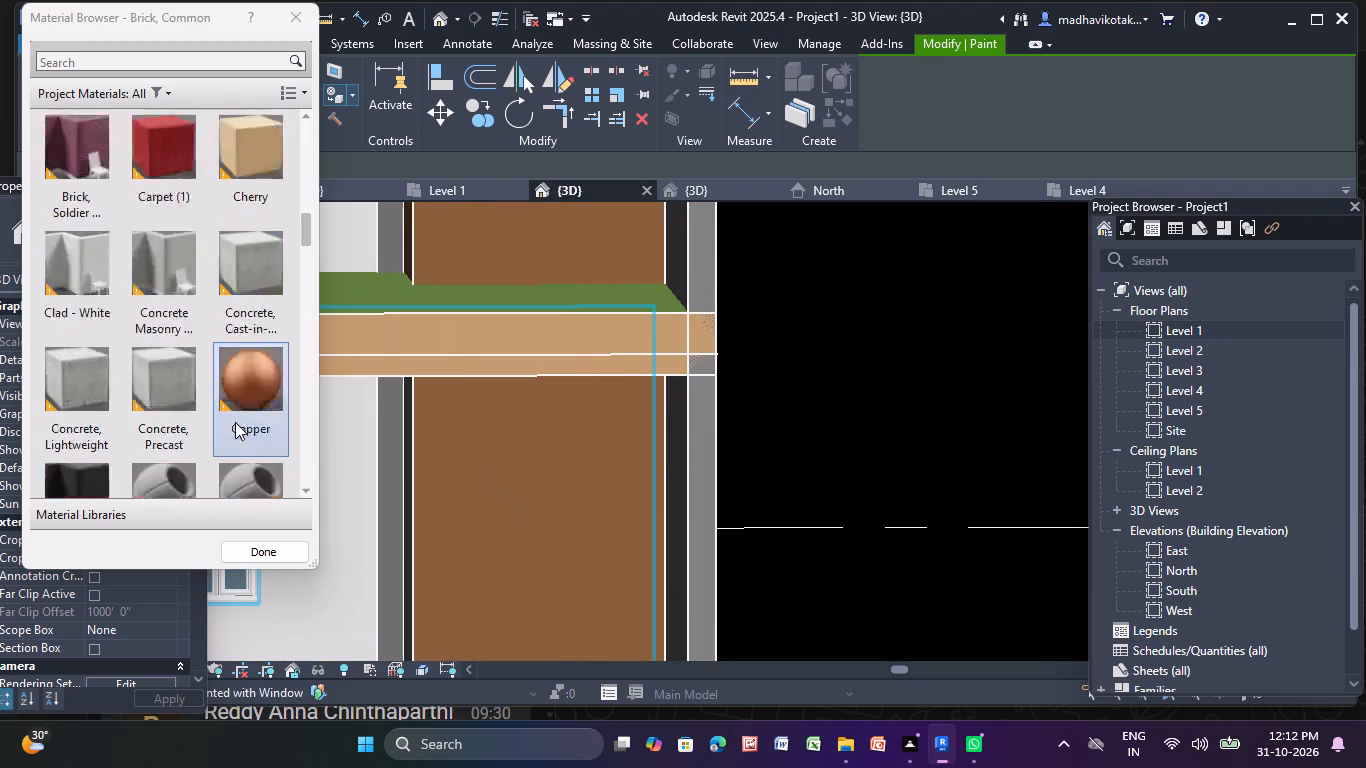
Look through the project materials for a finish for the grey wall edge at the facade's outer end.
scroll(235, 422, down, 5)
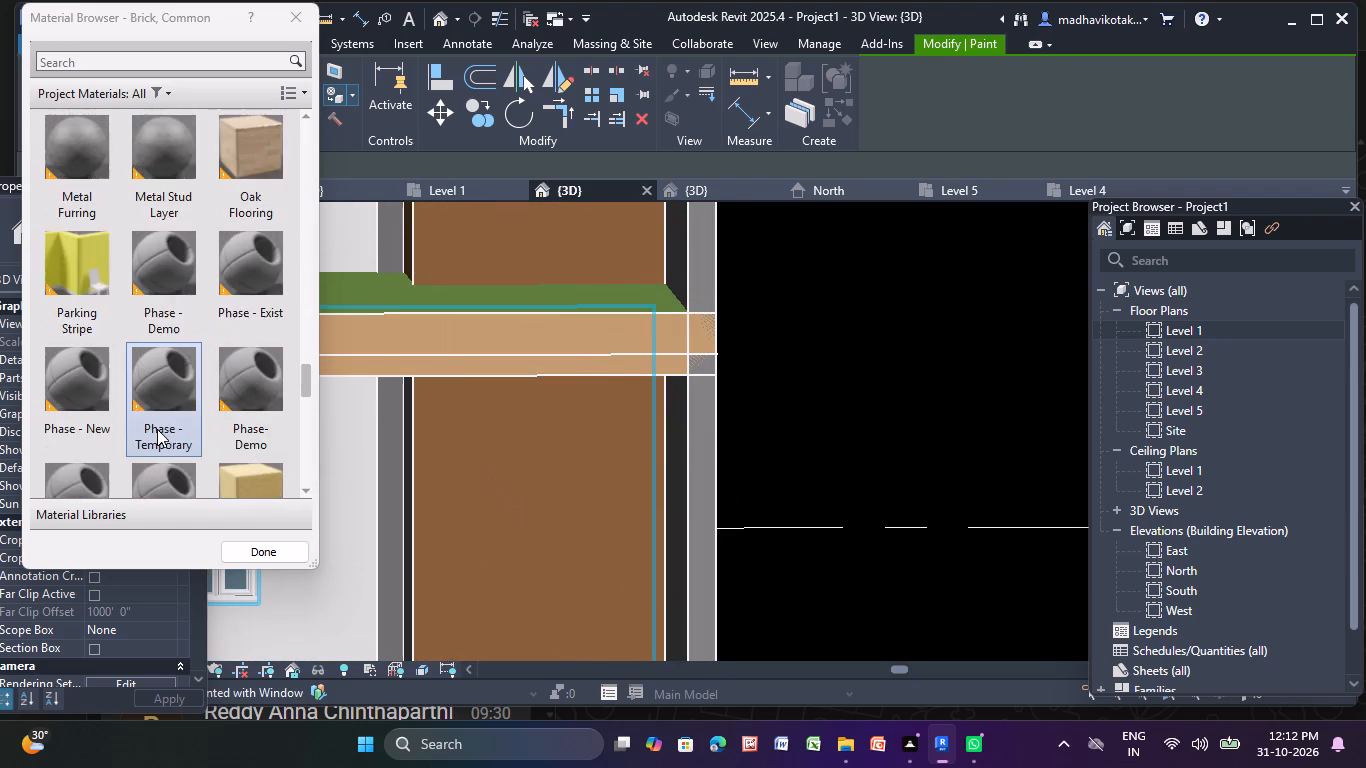
scroll(157, 429, down, 5)
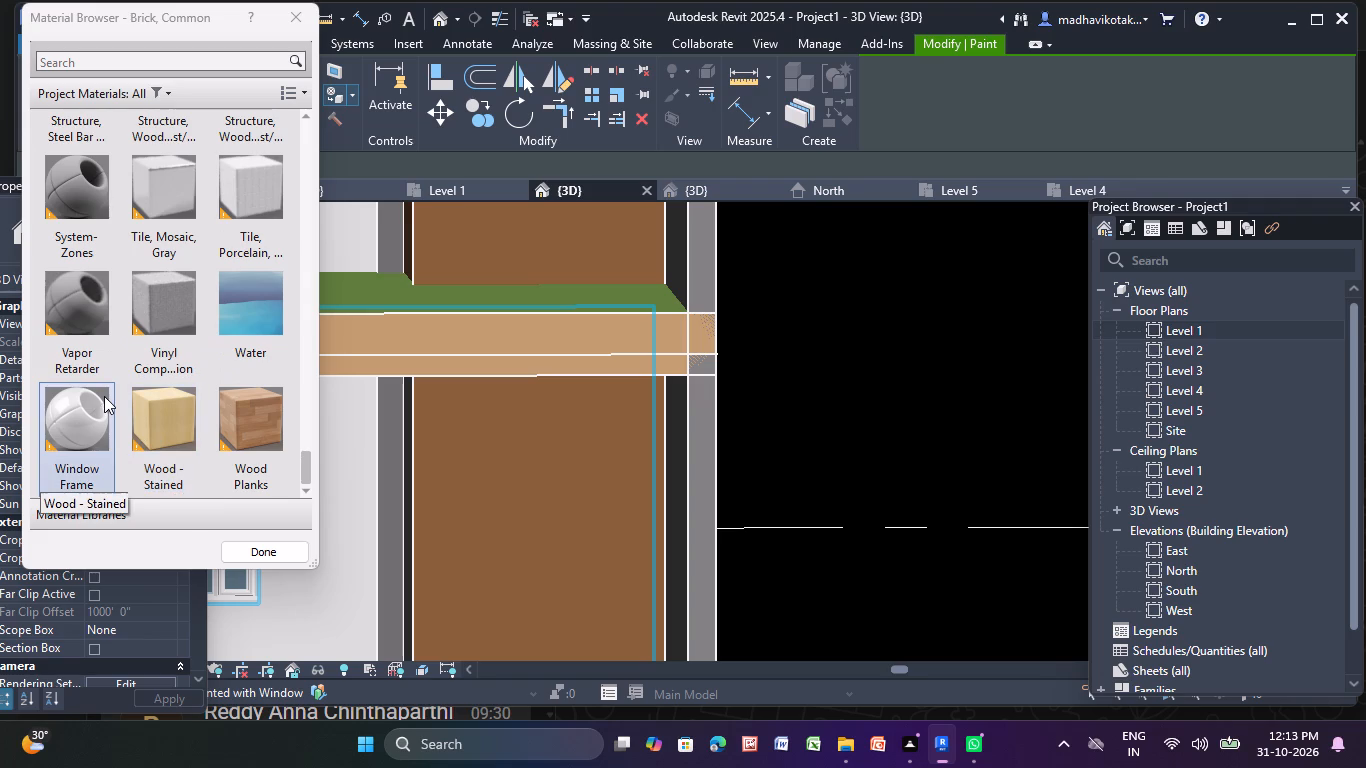
scroll(104, 396, up, 4)
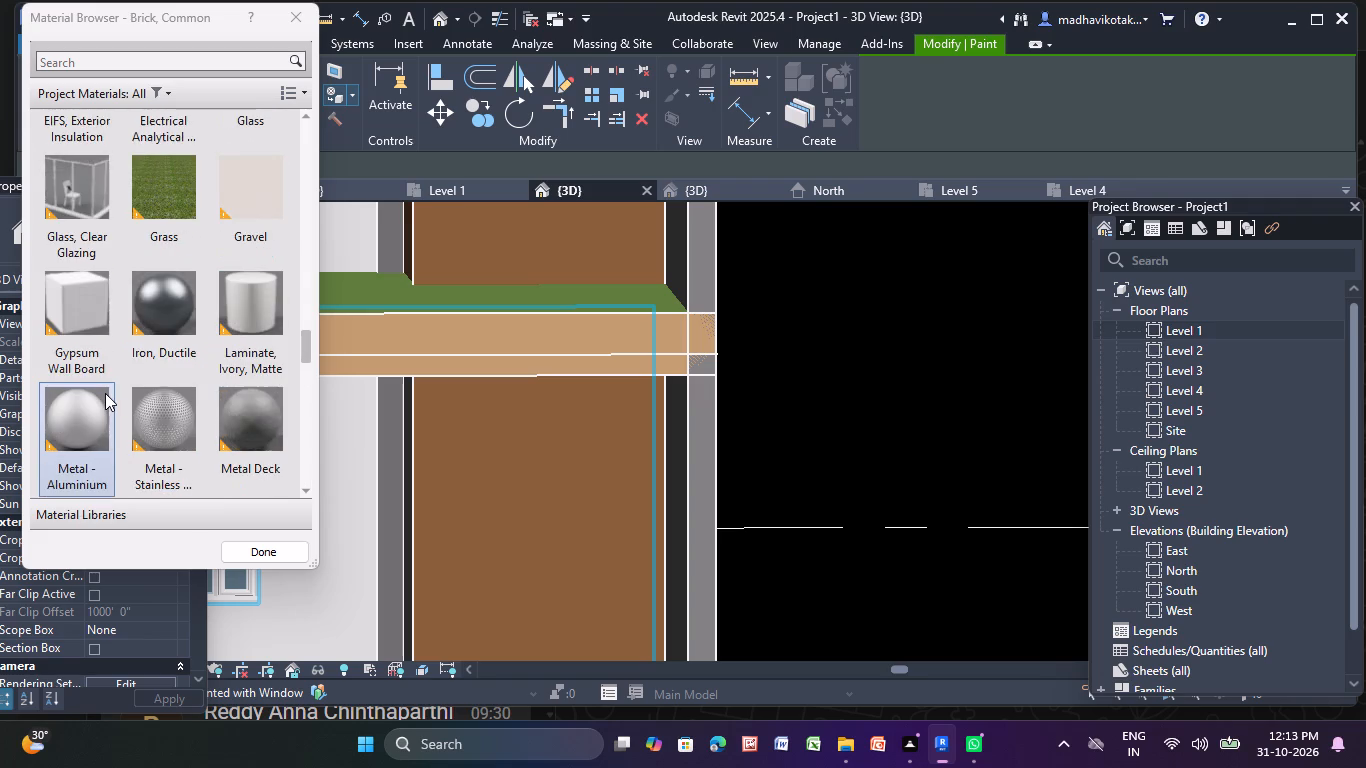
scroll(105, 393, up, 2)
scroll(158, 320, up, 2)
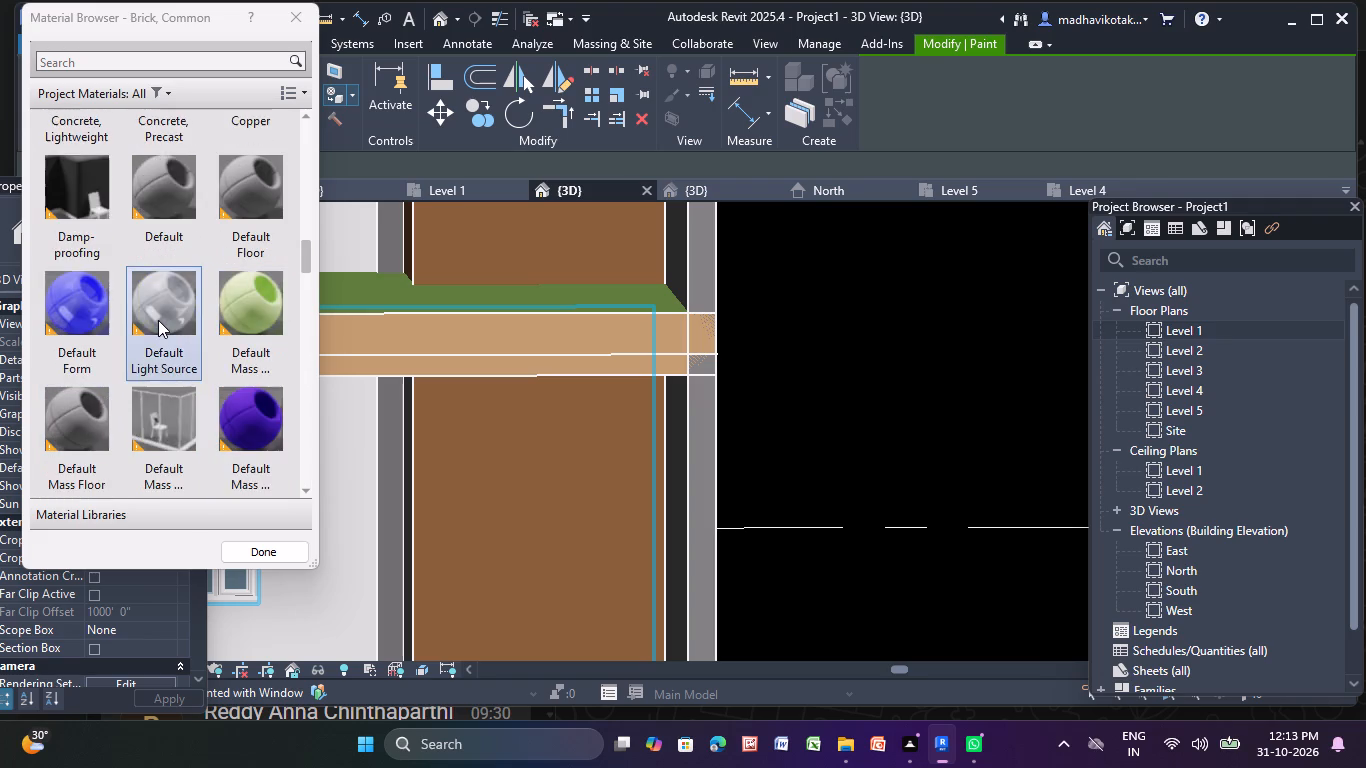
scroll(122, 240, up, 3)
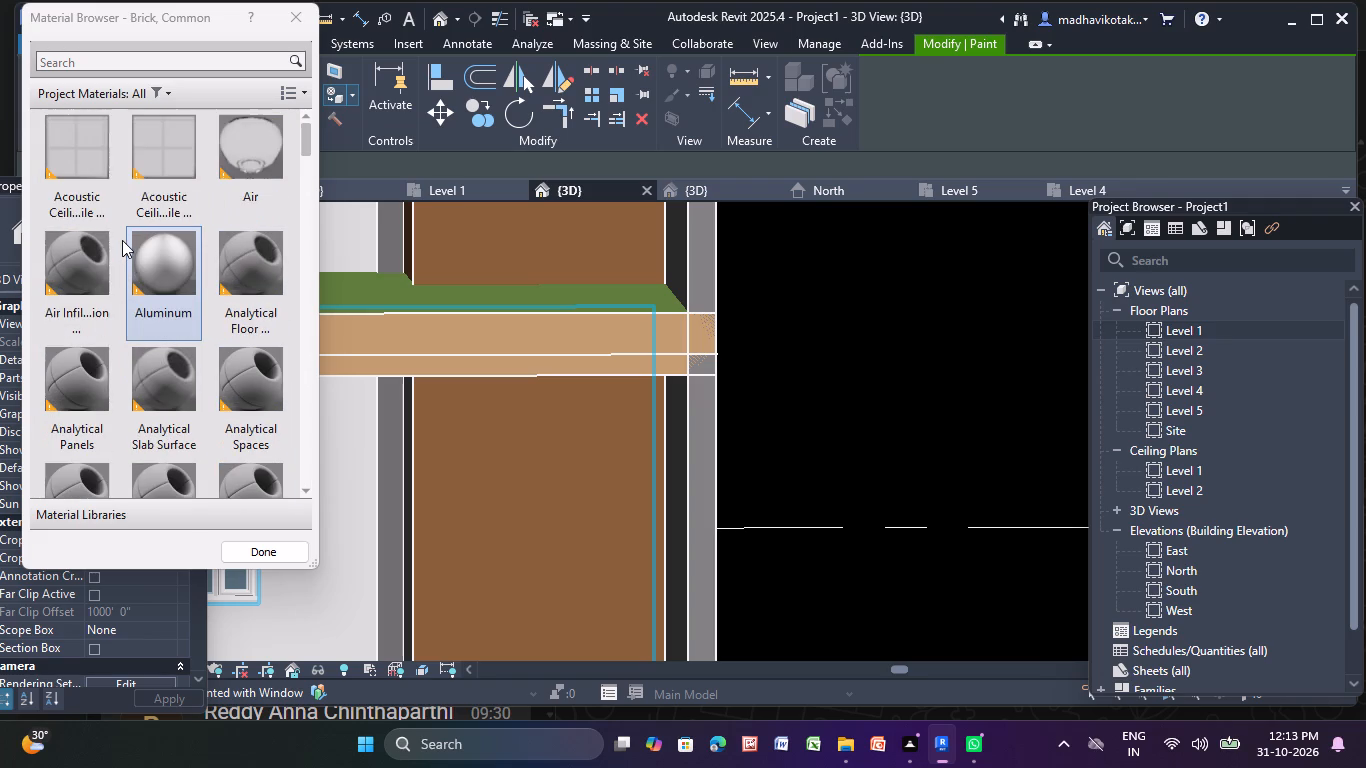
scroll(122, 240, up, 5)
scroll(122, 240, down, 3)
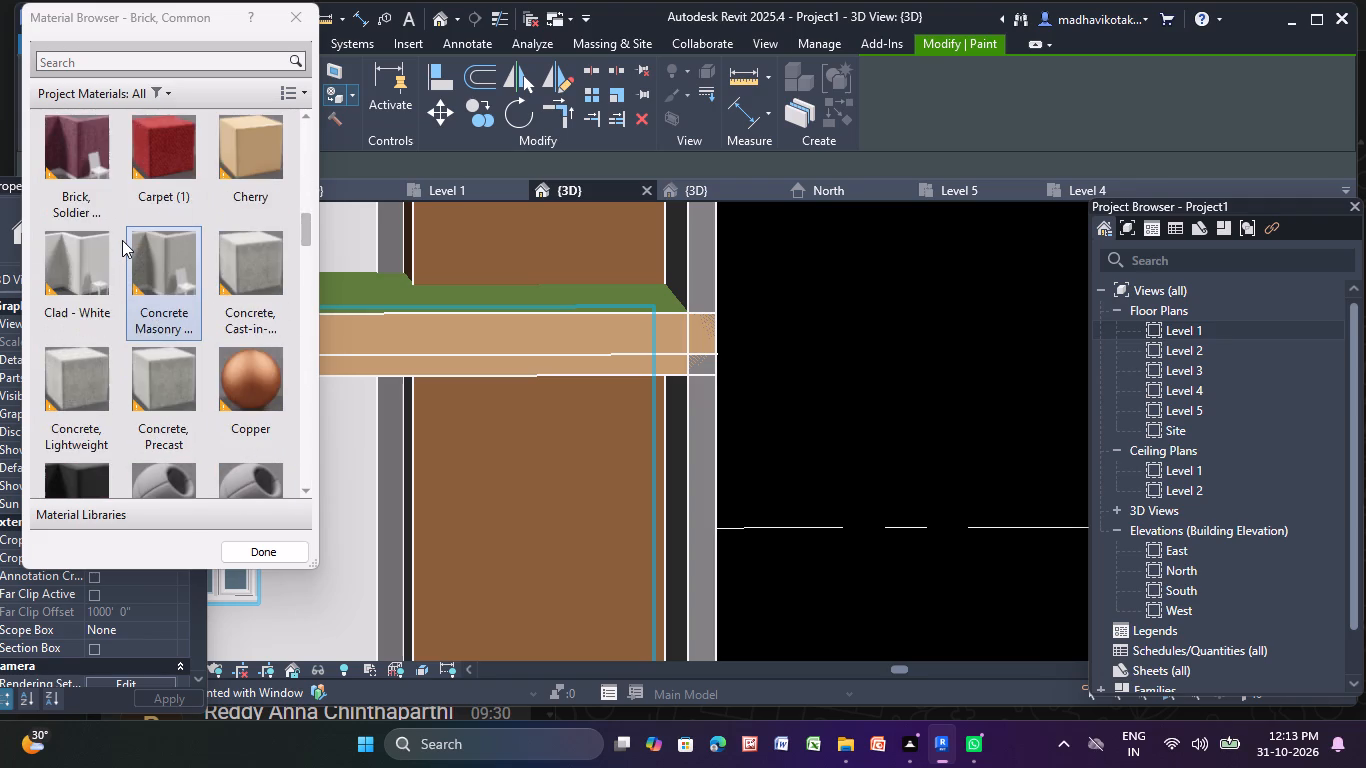
scroll(122, 240, down, 5)
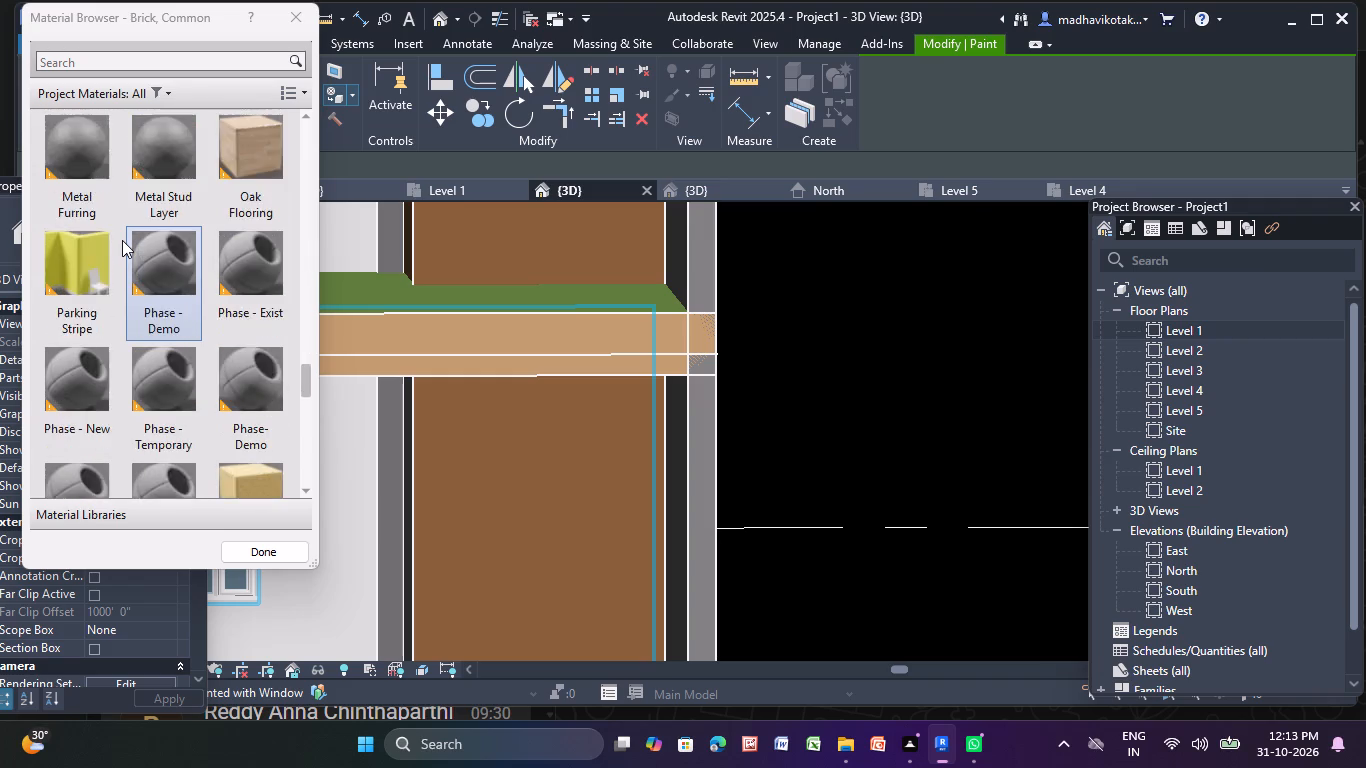
scroll(122, 240, down, 10)
scroll(122, 240, up, 3)
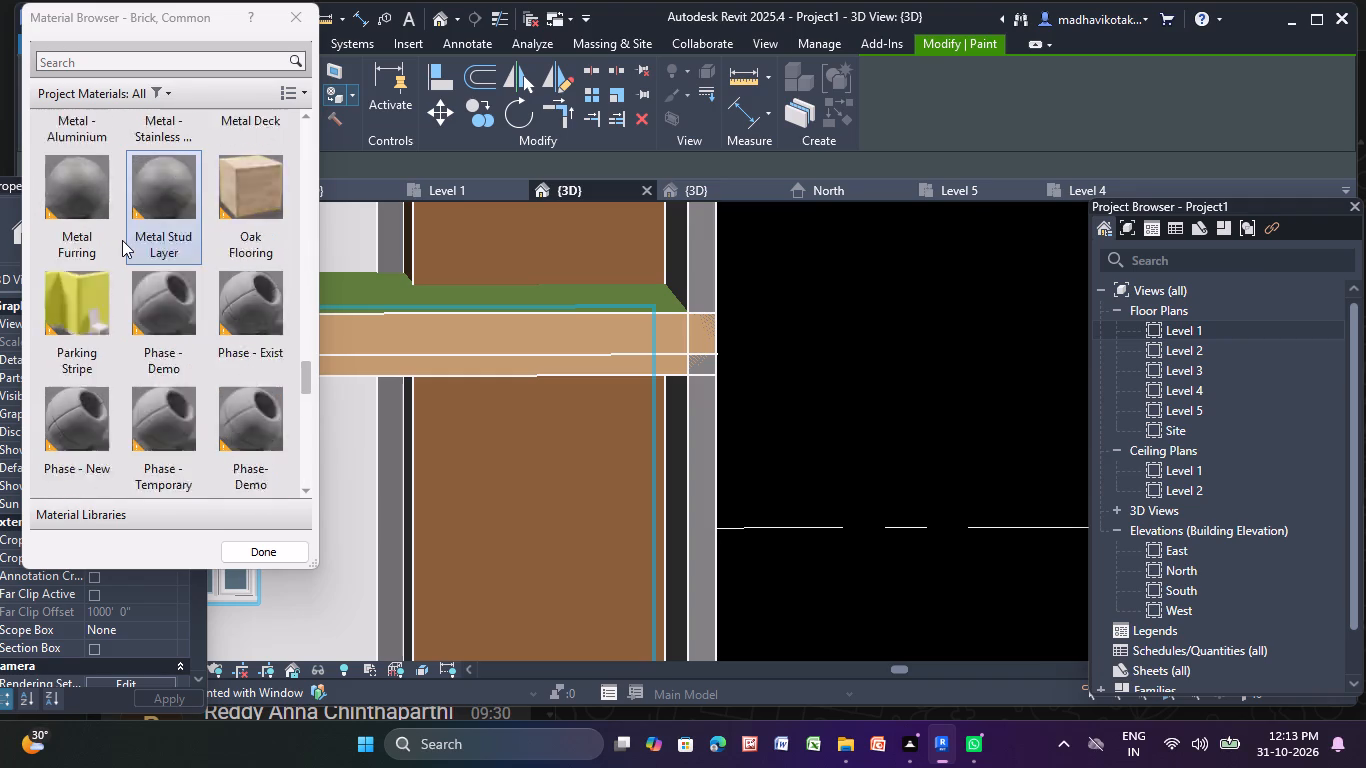
scroll(122, 240, up, 3)
Paint the grey wall edge at the facade's outer end, one storey below the top, with the Earth material.
scroll(122, 240, down, 1)
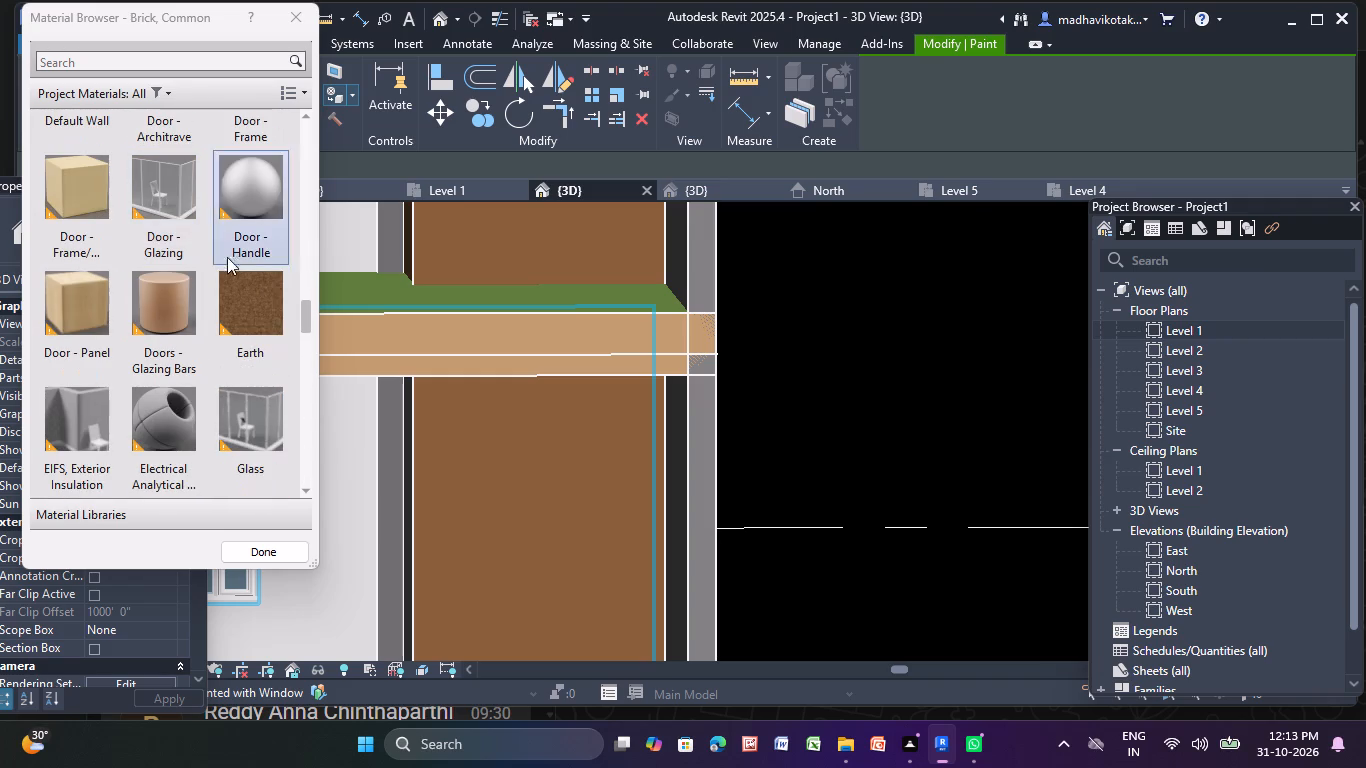
click(227, 294)
scroll(701, 443, up, 3)
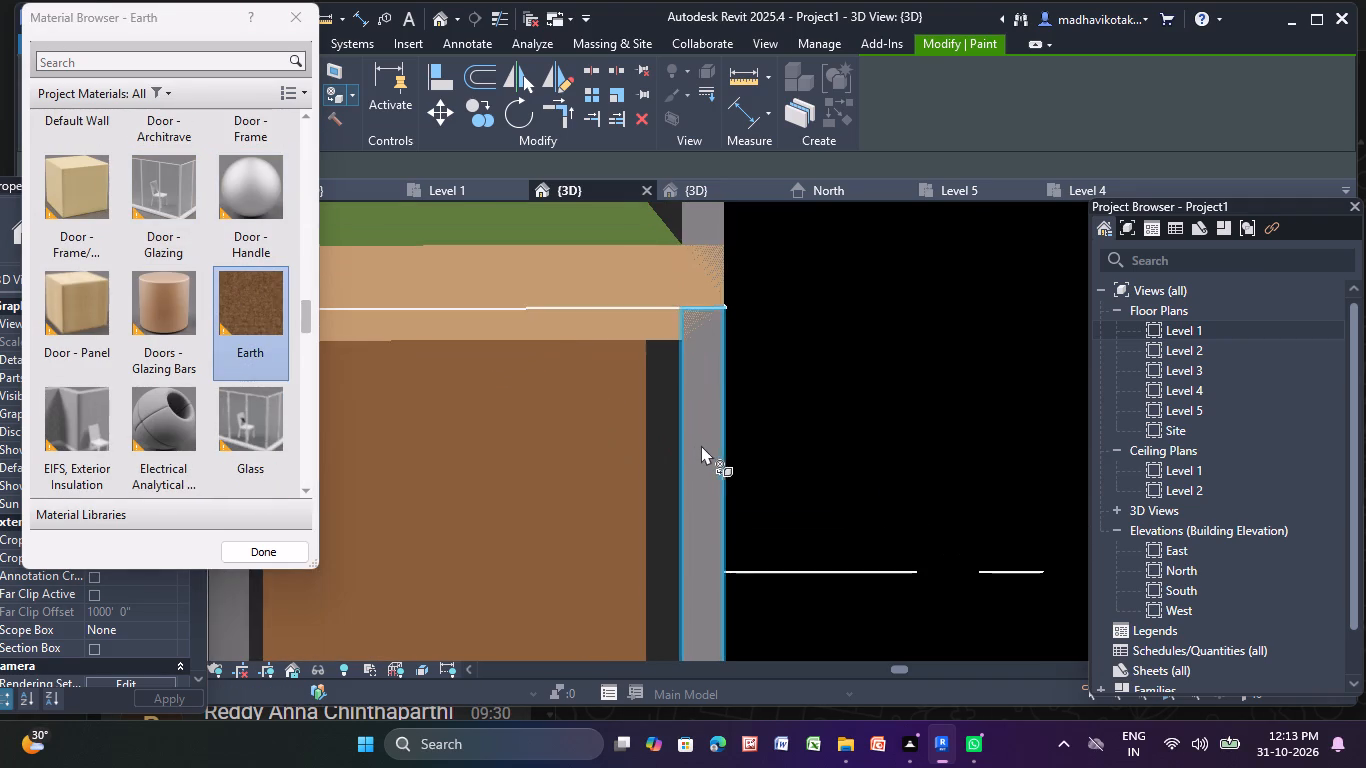
click(701, 445)
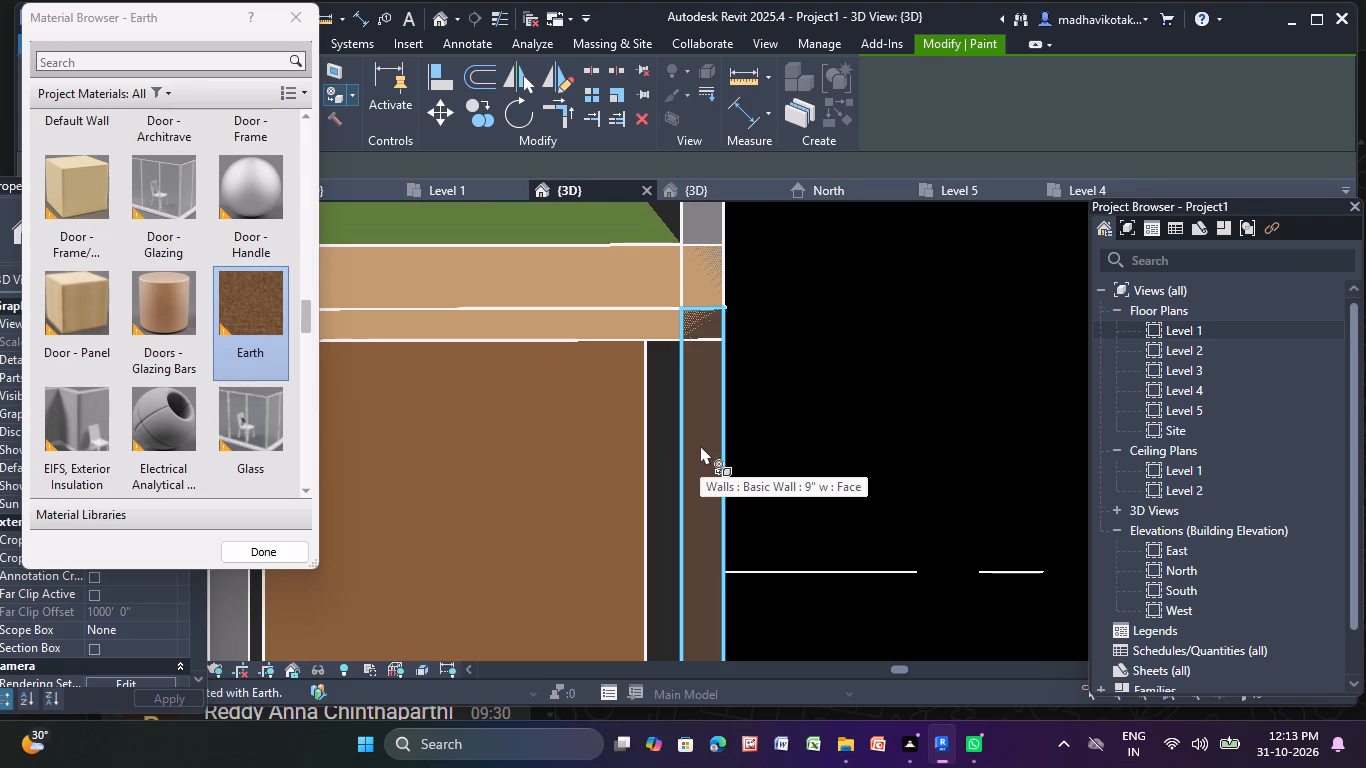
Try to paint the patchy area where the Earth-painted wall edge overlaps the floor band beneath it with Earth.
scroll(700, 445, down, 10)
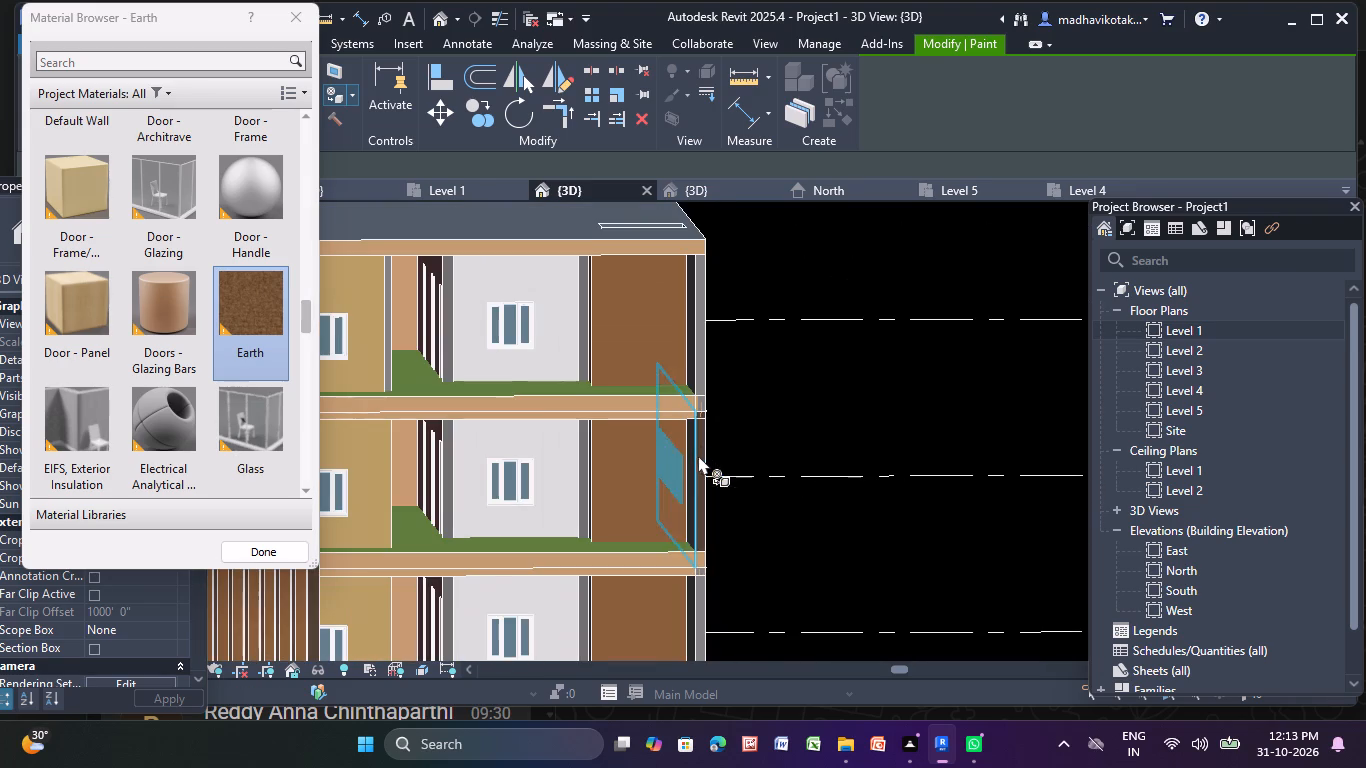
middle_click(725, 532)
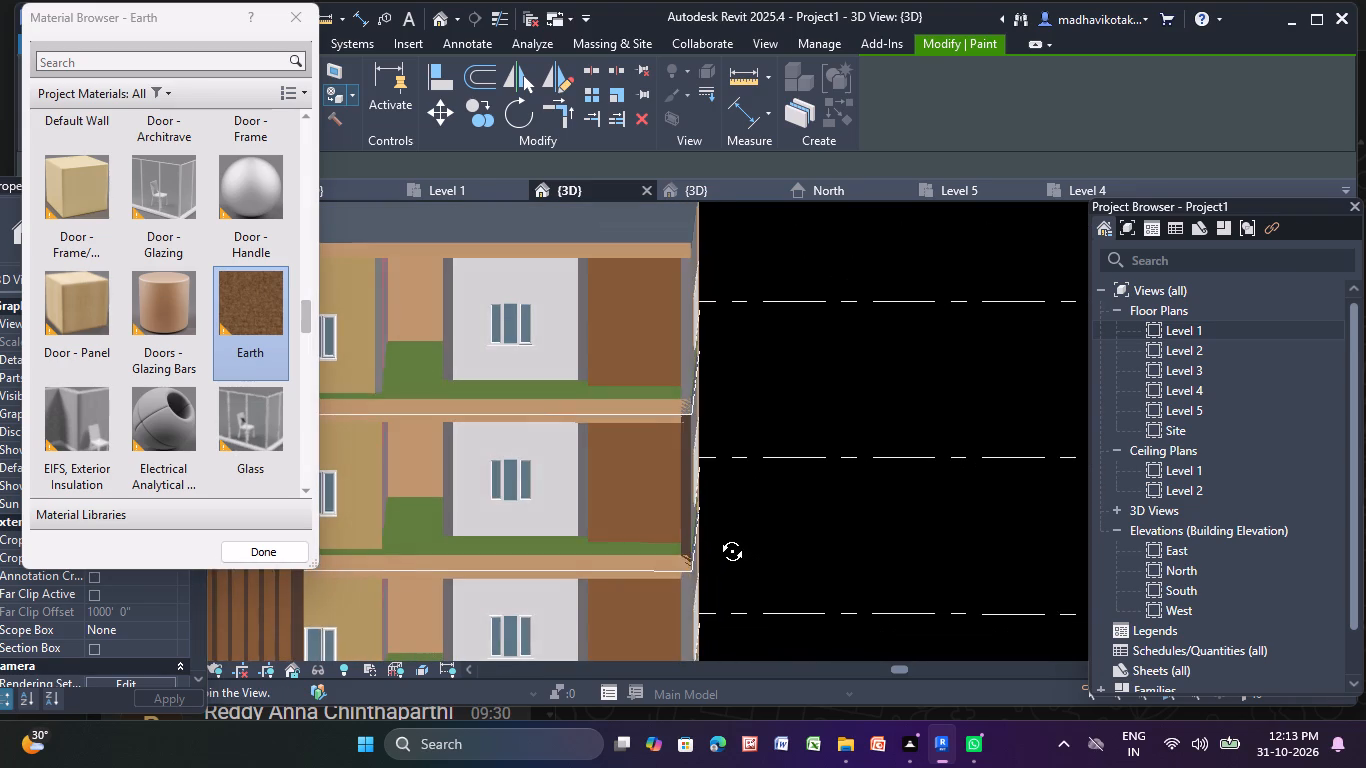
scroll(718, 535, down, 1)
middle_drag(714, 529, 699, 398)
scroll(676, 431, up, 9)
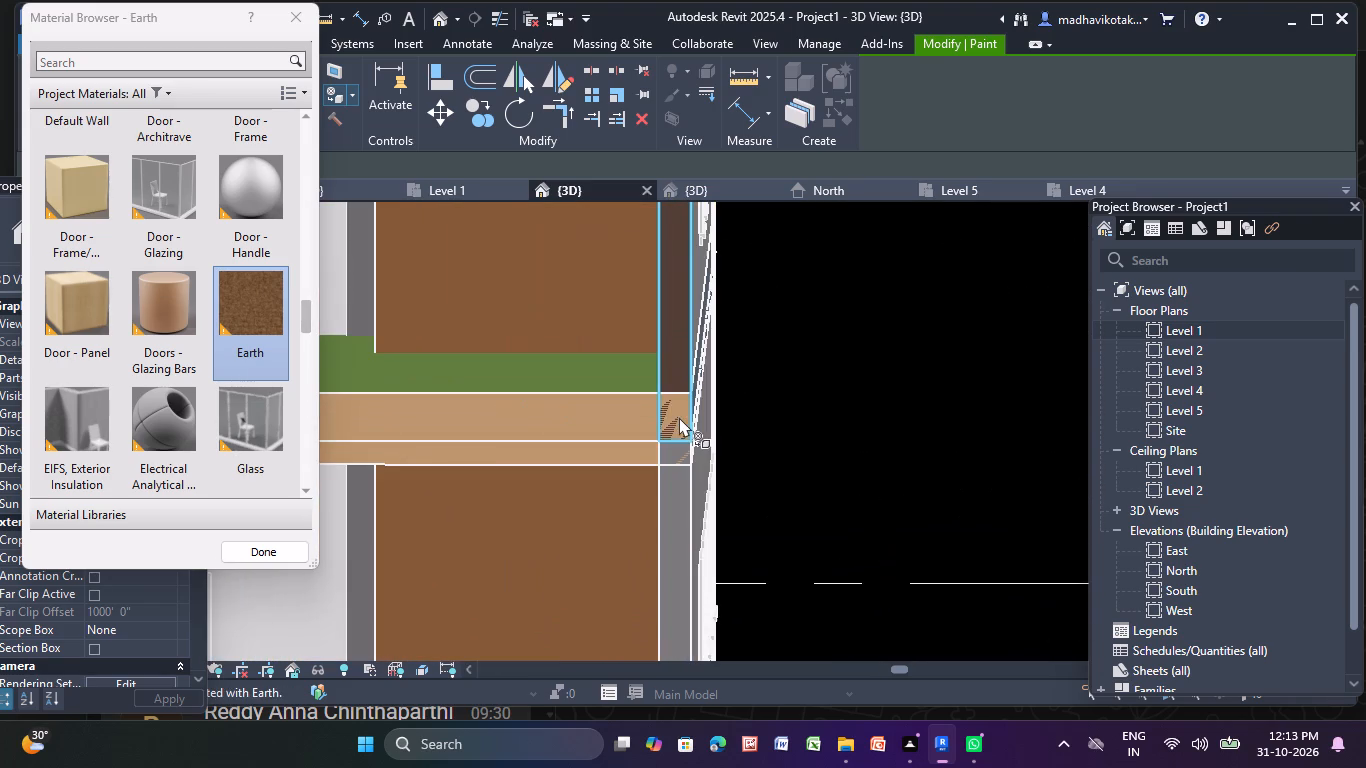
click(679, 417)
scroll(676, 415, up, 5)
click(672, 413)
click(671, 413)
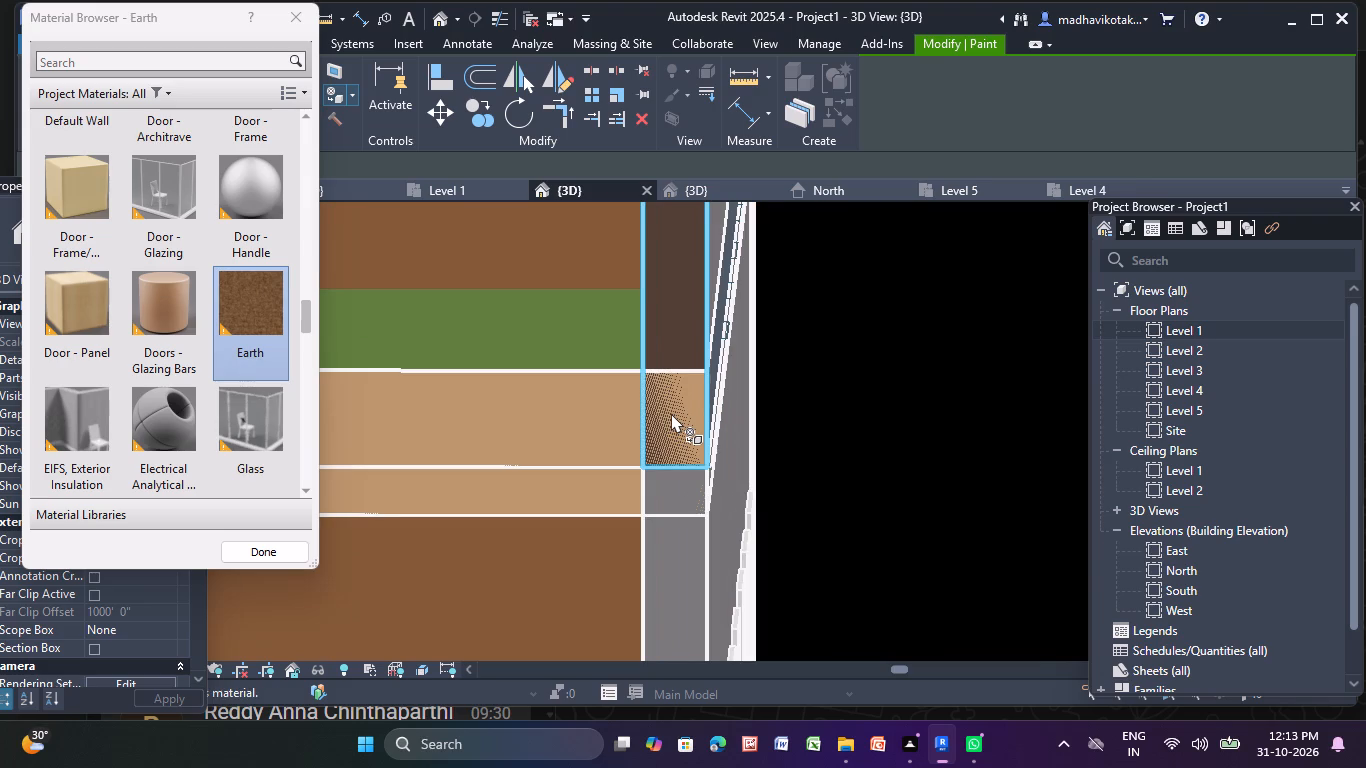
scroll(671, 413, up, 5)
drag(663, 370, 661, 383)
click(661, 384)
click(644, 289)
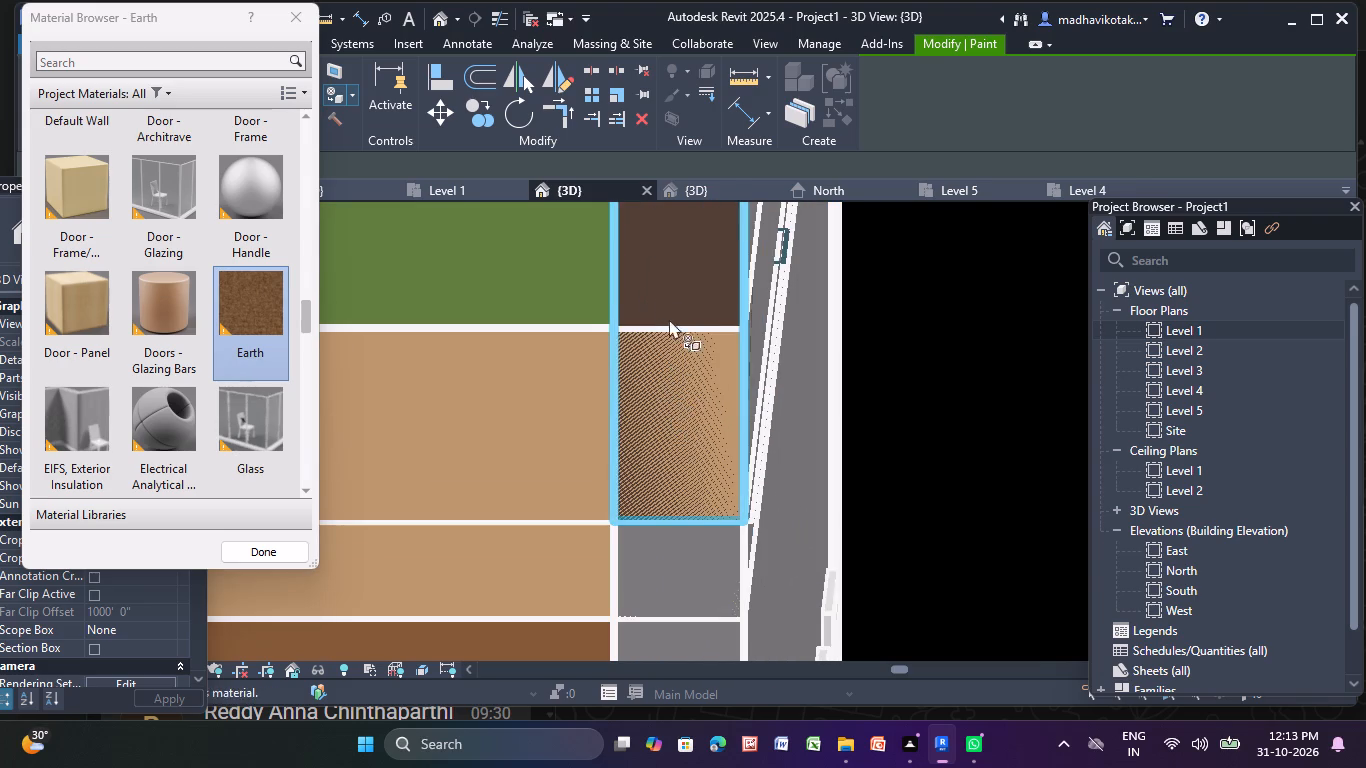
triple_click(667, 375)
Paint the lower strip of that floor band with Earth.
scroll(656, 495, down, 3)
middle_drag(656, 504, 655, 350)
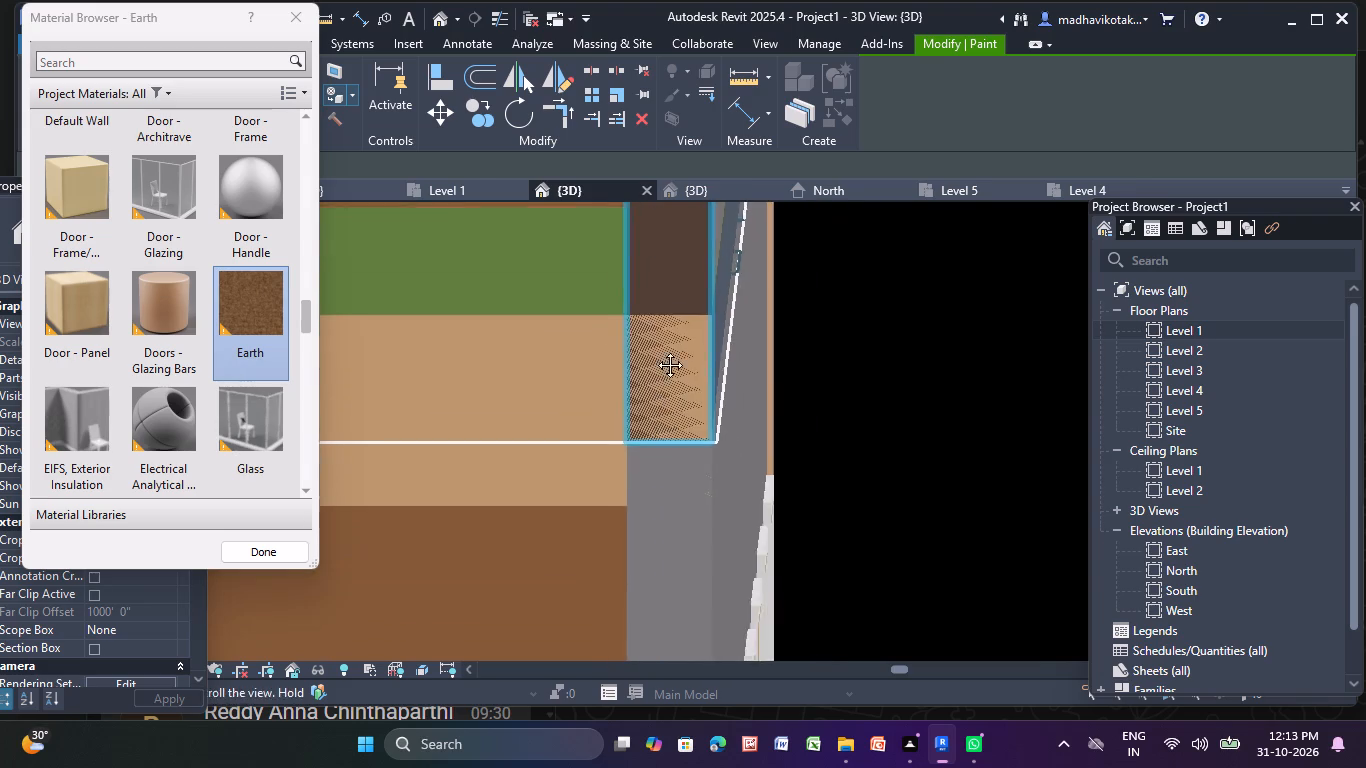
middle_drag(655, 350, 652, 310)
scroll(655, 338, up, 3)
click(647, 361)
Paint the grey wall edge directly below that floor band, at the facade's outer end, with Earth.
click(664, 393)
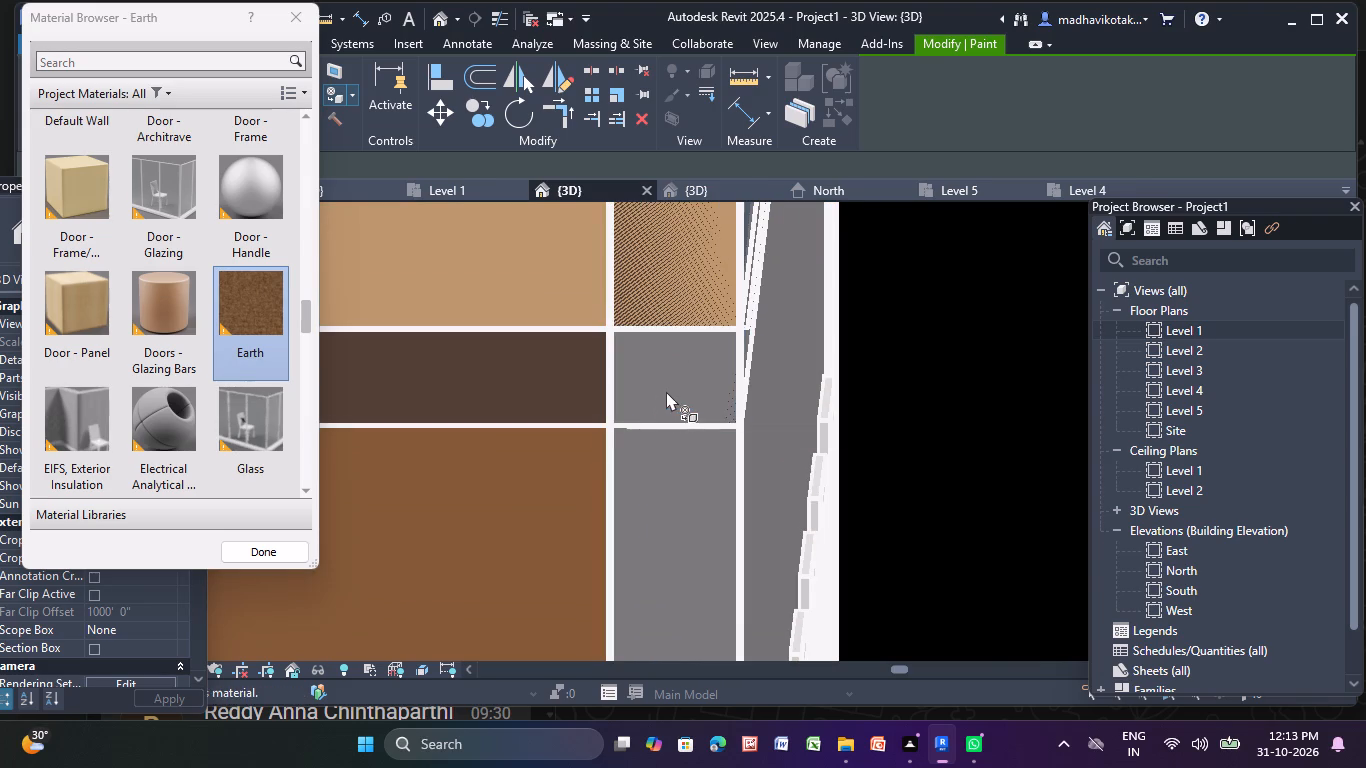
scroll(681, 383, up, 5)
triple_click(709, 369)
triple_click(710, 370)
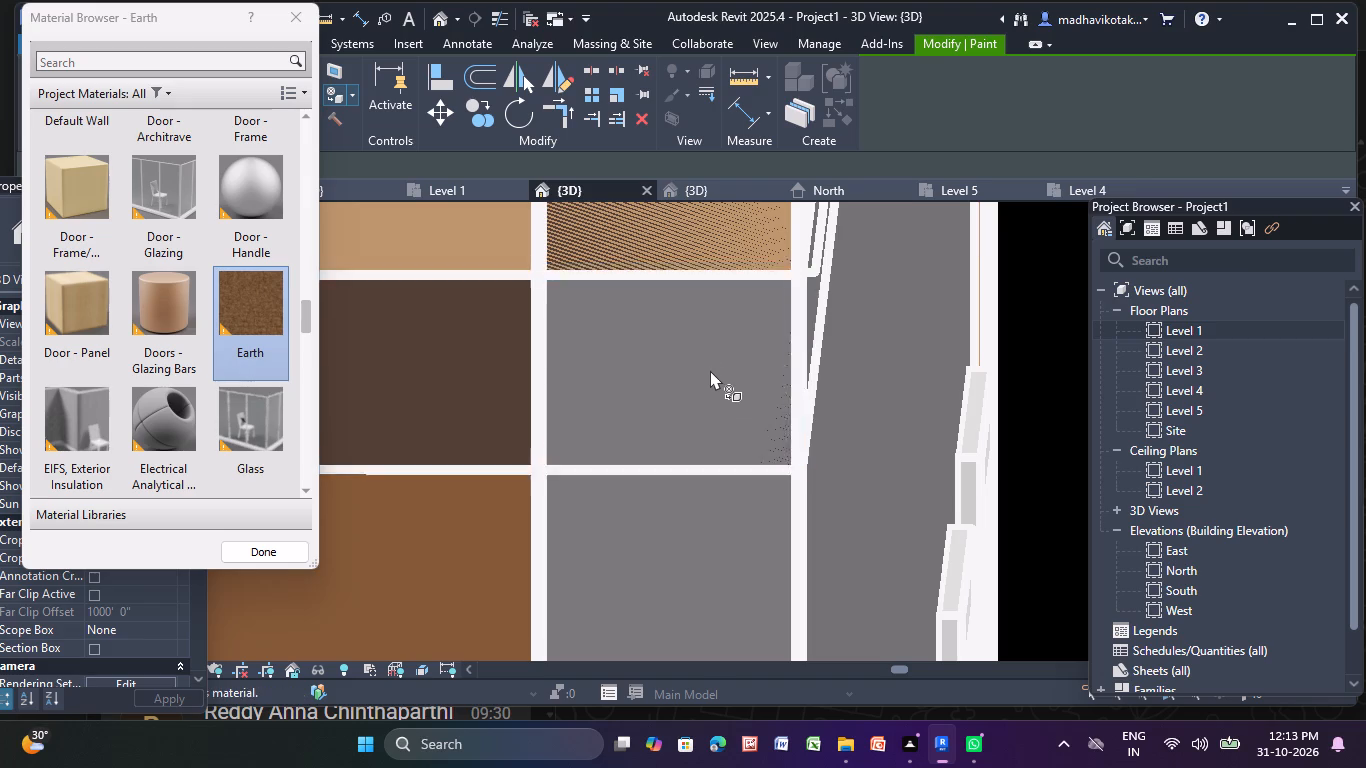
click(710, 370)
scroll(710, 370, down, 11)
scroll(708, 465, down, 4)
click(707, 466)
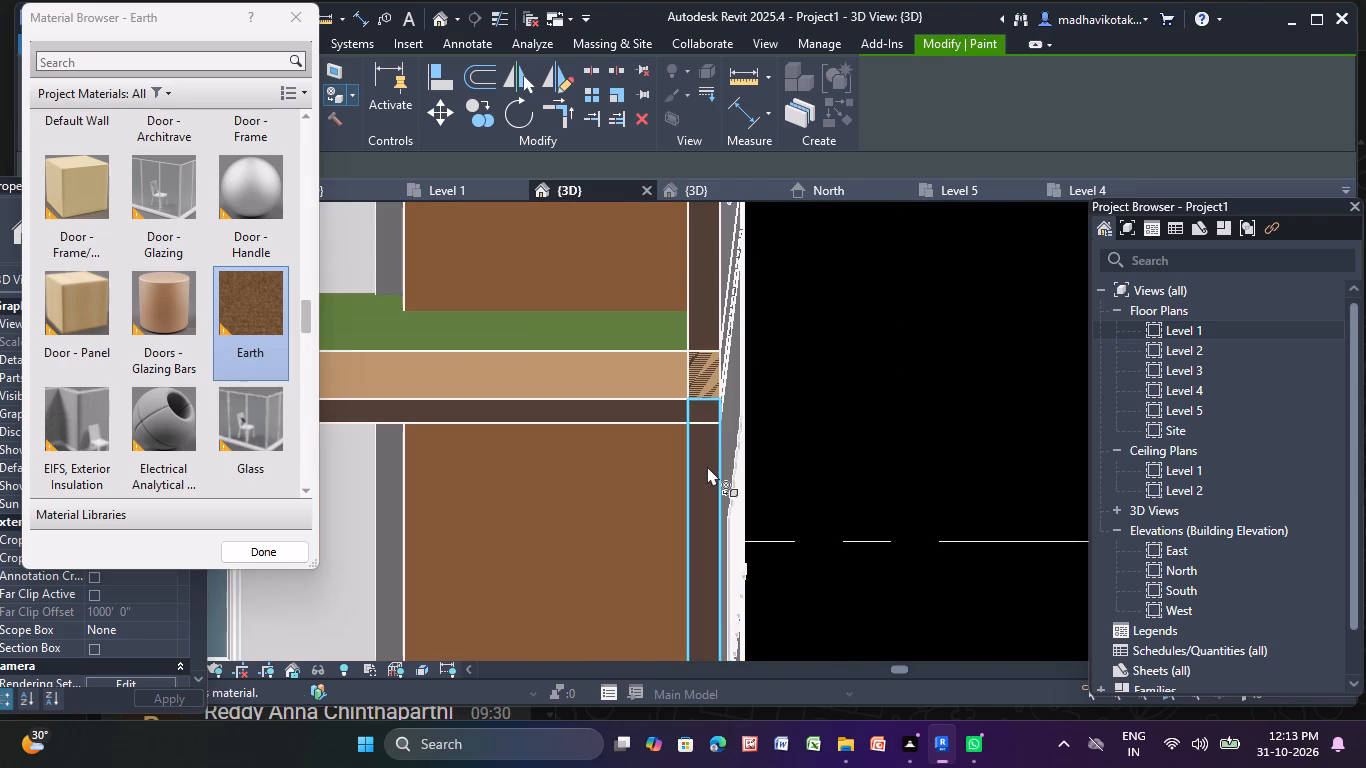
Paint the grey wall edge of the lowest storey, at the facade's outer end, with the Earth material.
scroll(707, 466, down, 4)
middle_drag(707, 466, 698, 346)
middle_drag(717, 594, 725, 396)
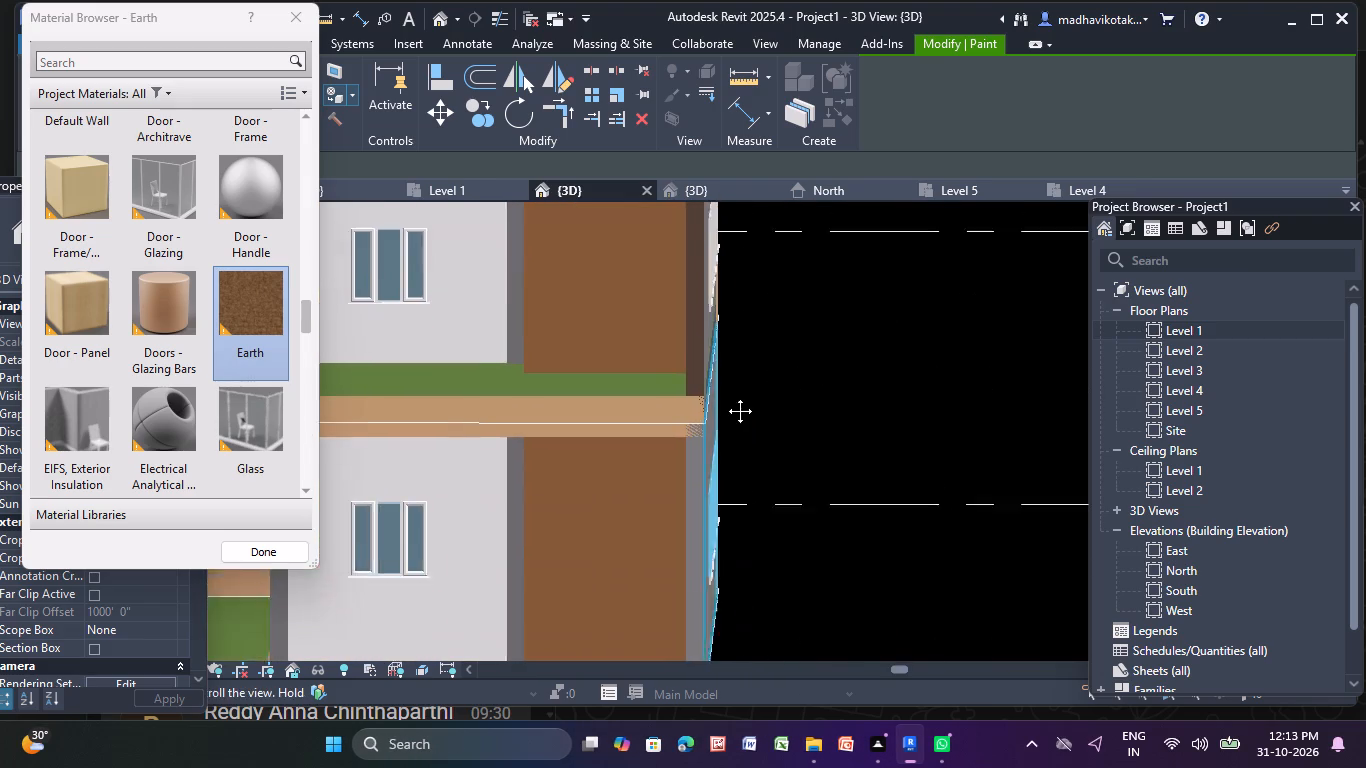
middle_drag(725, 396, 727, 338)
scroll(698, 488, up, 4)
click(713, 491)
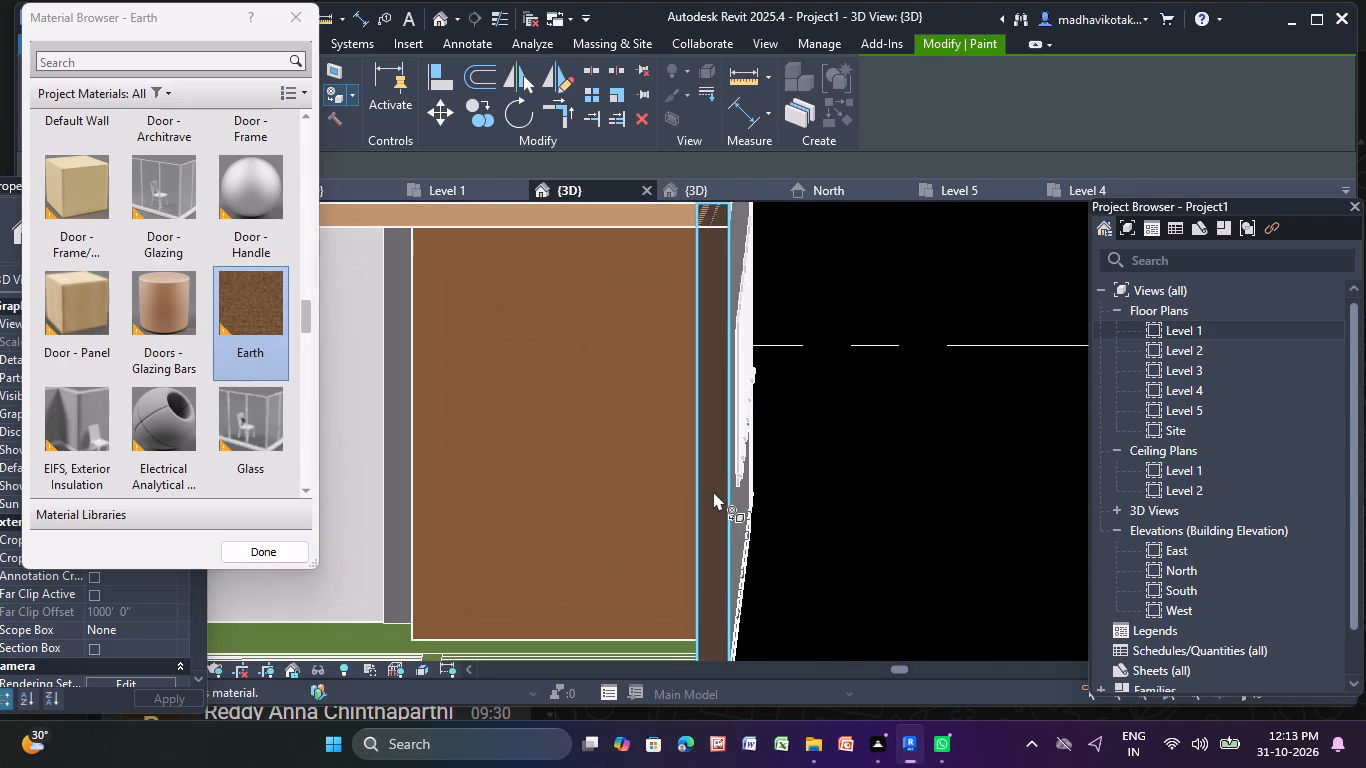
Paint the grey wall edge of the top storey, at the facade's outer end, with Earth.
scroll(713, 491, down, 10)
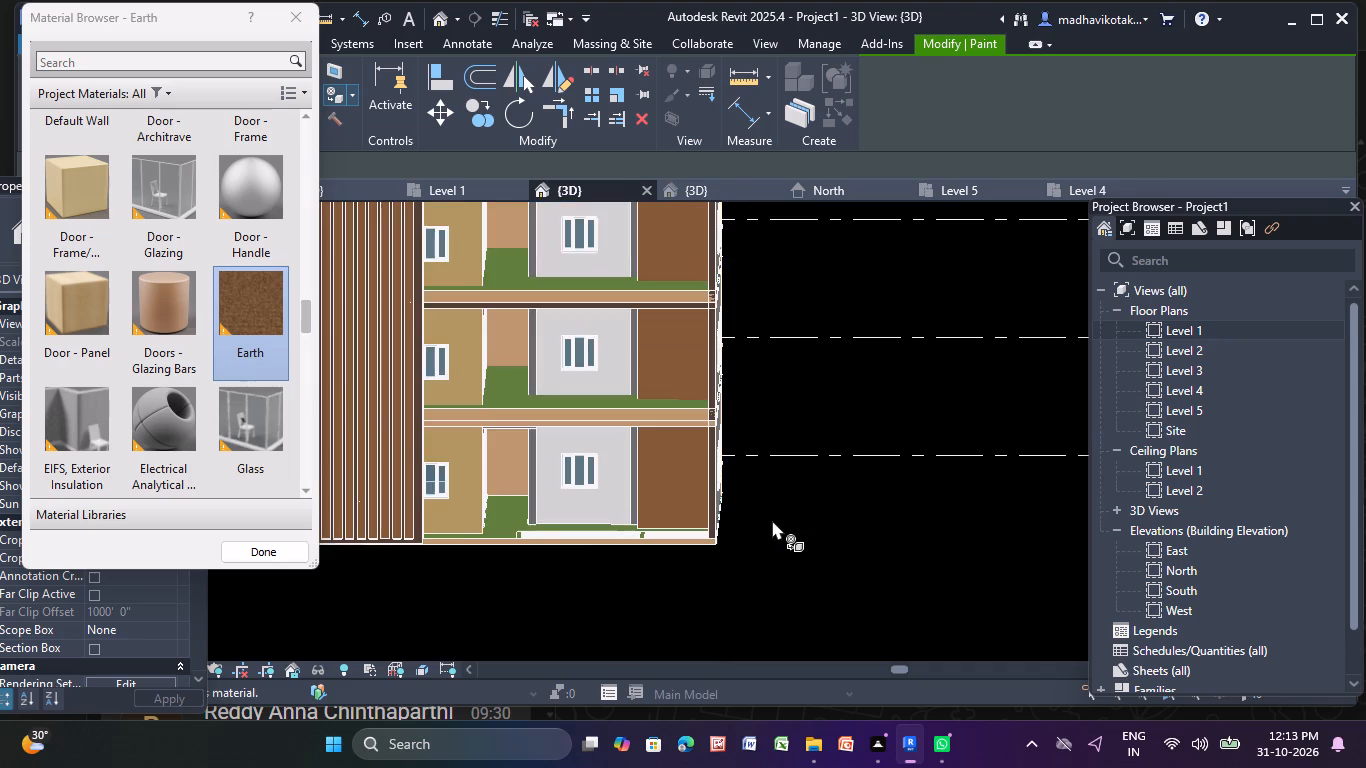
middle_drag(772, 521, 762, 719)
middle_drag(718, 378, 711, 513)
scroll(700, 491, up, 4)
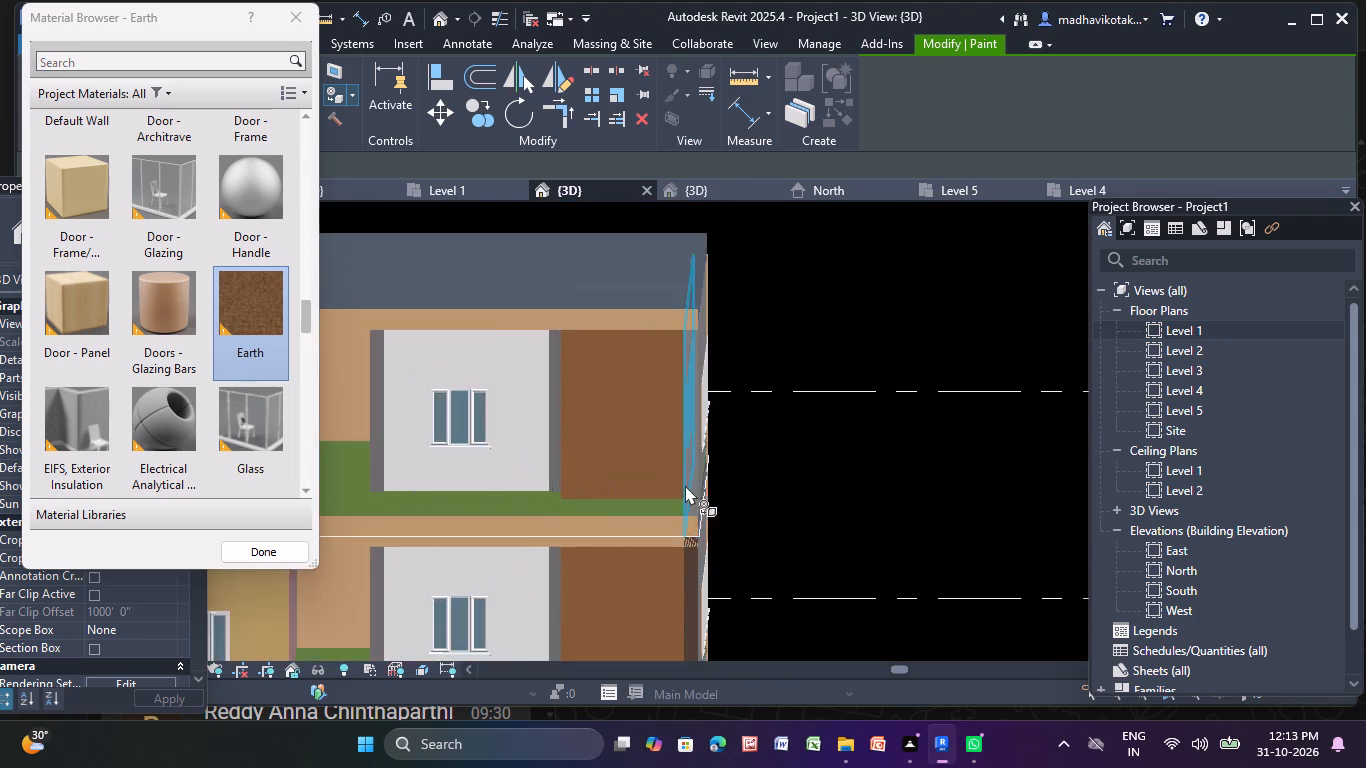
scroll(685, 485, up, 4)
click(695, 476)
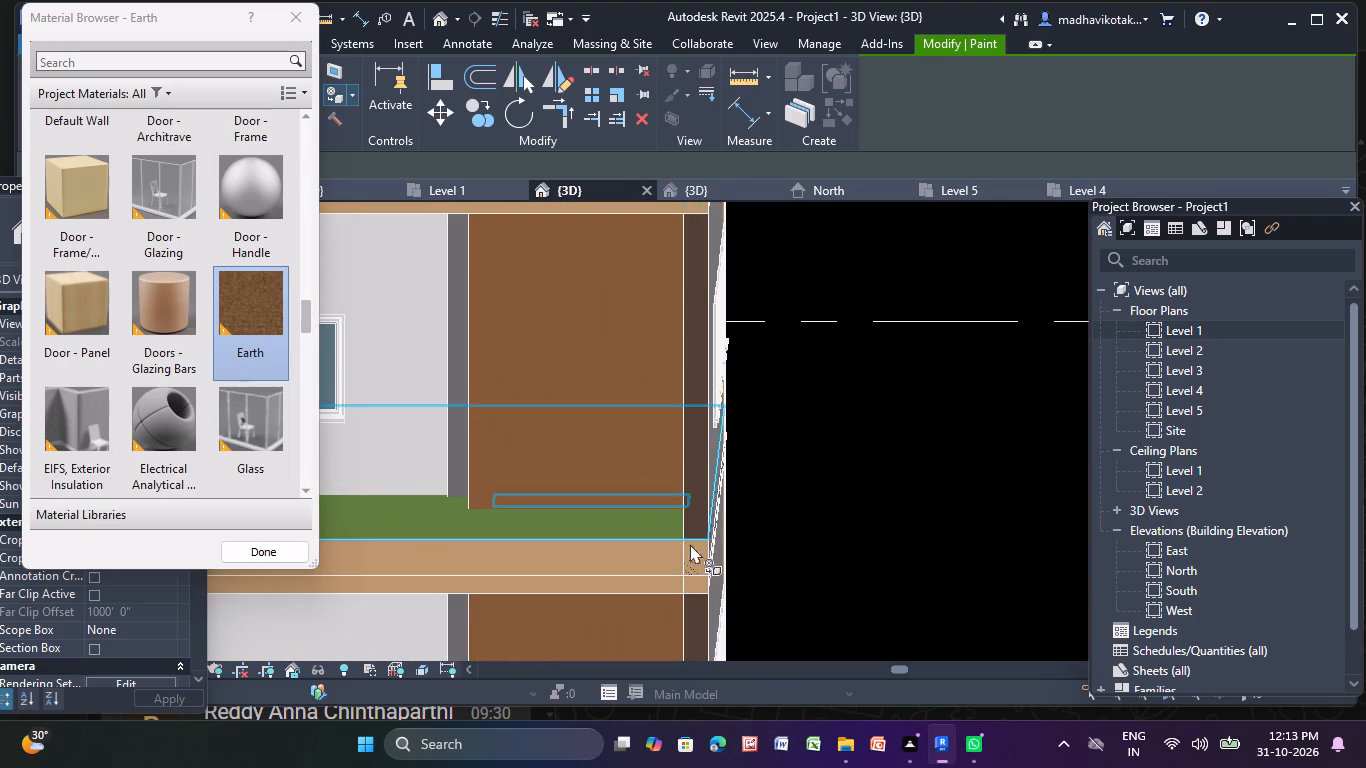
Paint the lower strip of the floor band directly beneath the top storey with Earth.
click(669, 586)
scroll(656, 583, up, 4)
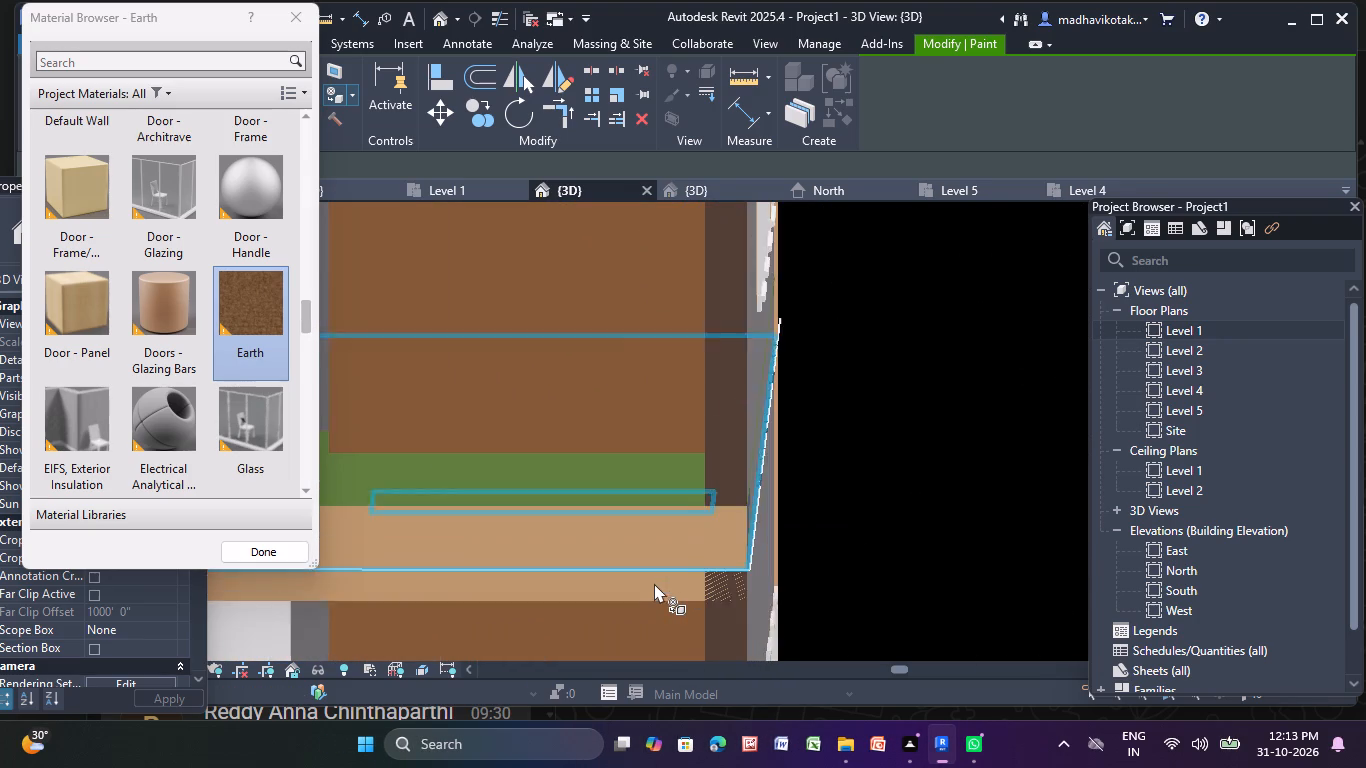
click(648, 583)
Paint the lower strip of the floor band above the lowest storey with Earth.
scroll(648, 583, down, 14)
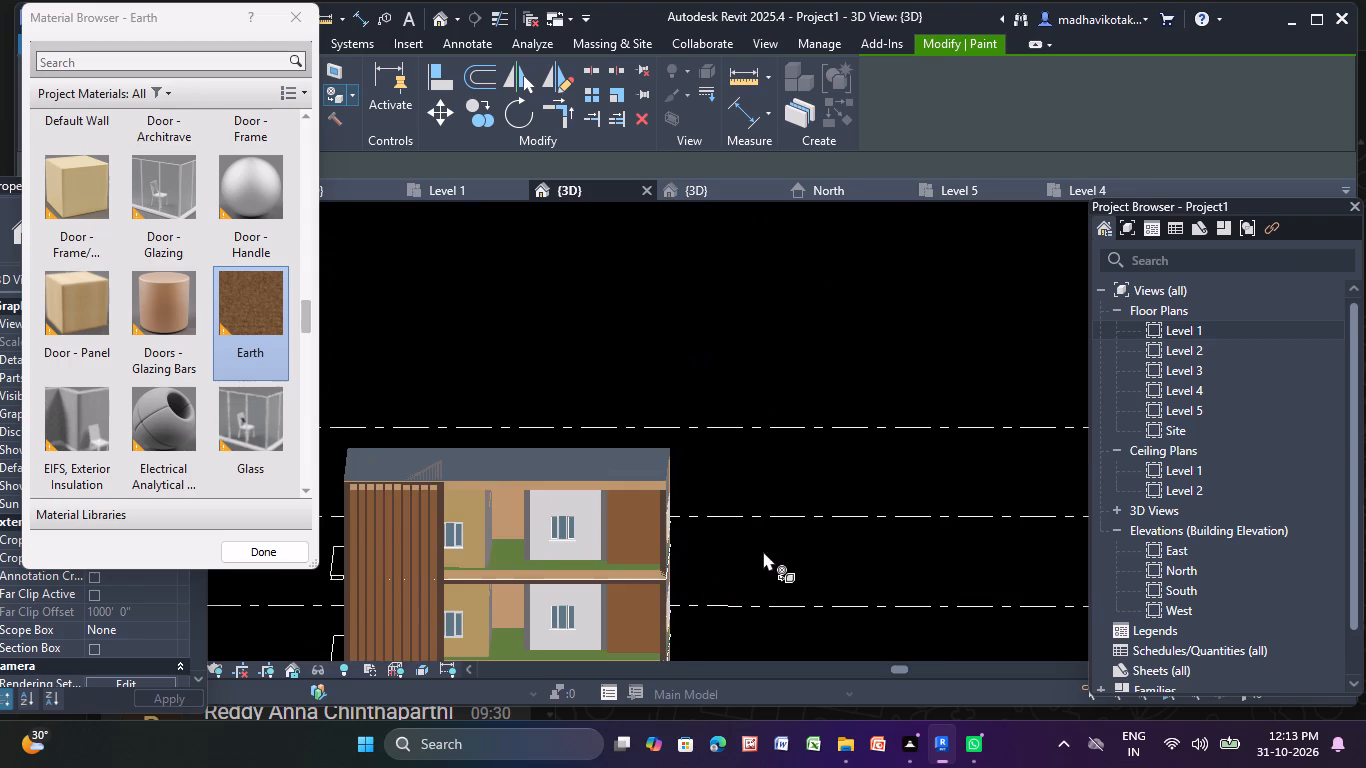
scroll(764, 551, down, 2)
middle_drag(764, 551, 721, 244)
scroll(562, 340, up, 3)
scroll(609, 436, up, 4)
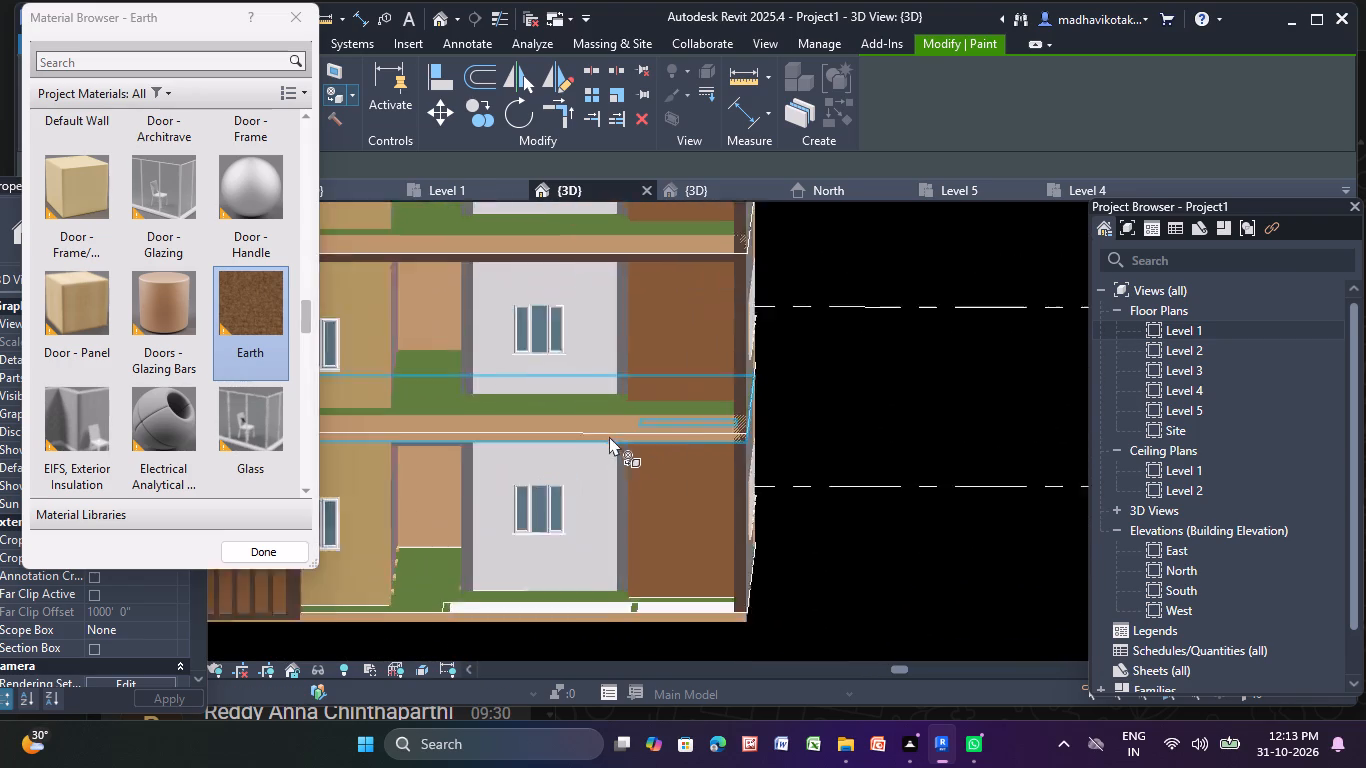
scroll(609, 436, up, 7)
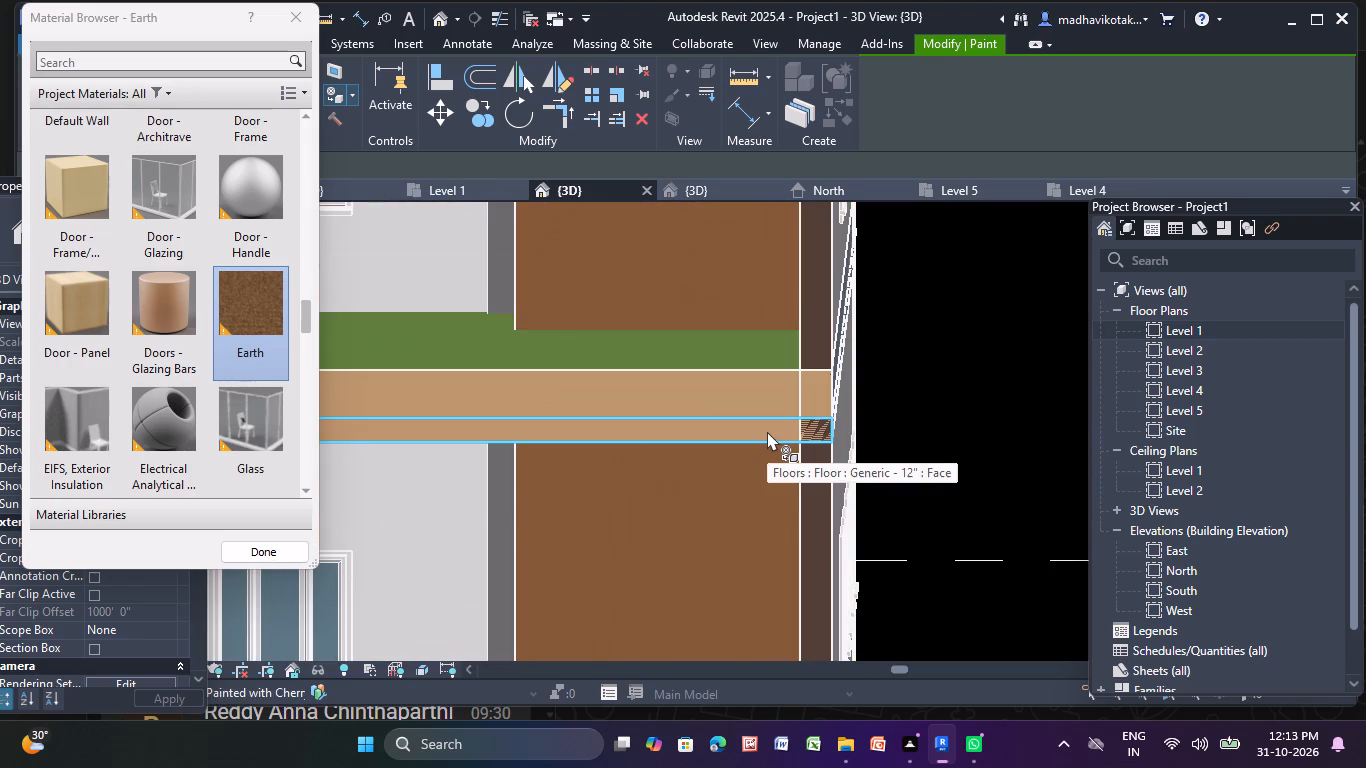
click(767, 431)
Paint the tan floor edge along the base of the front facade with Earth.
scroll(764, 432, down, 8)
scroll(659, 594, up, 9)
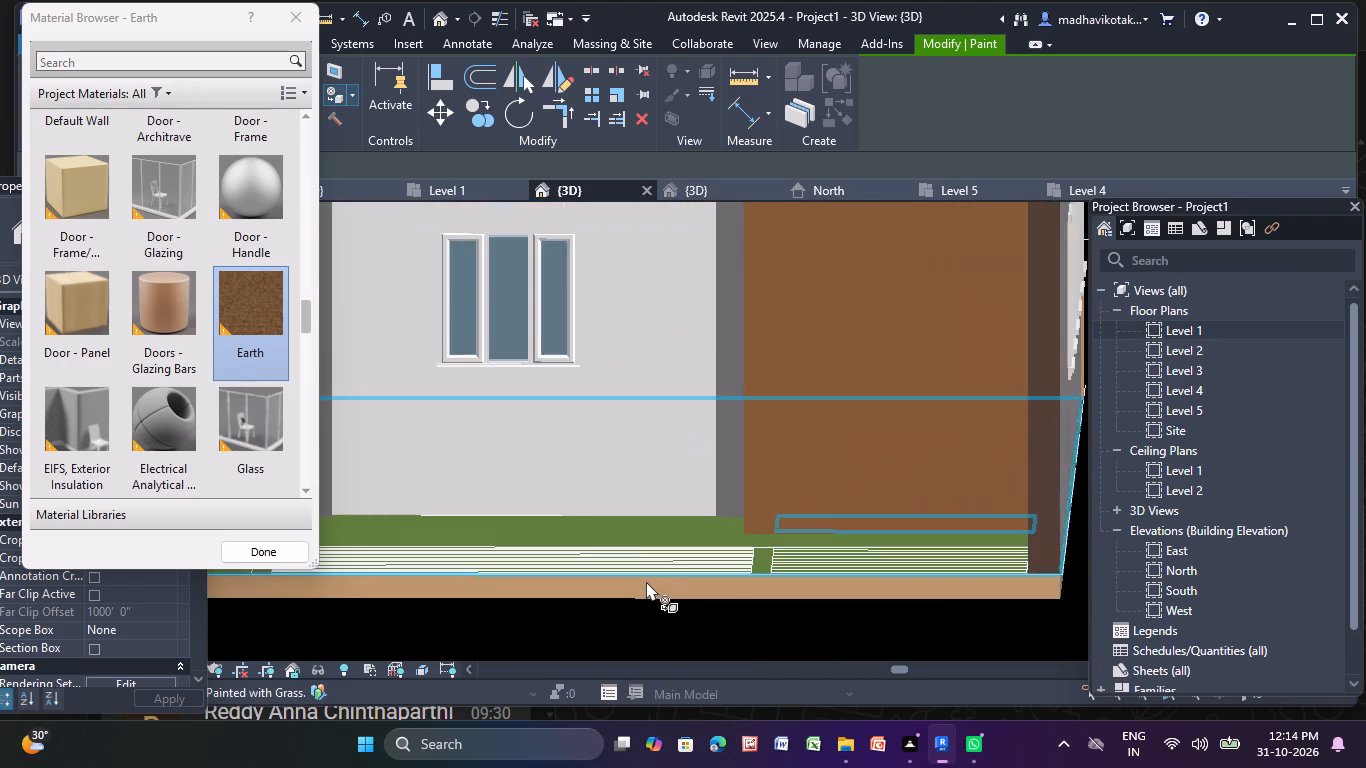
click(636, 590)
Paint the tan band along the roof edge above the top storey with Earth.
scroll(635, 587, down, 12)
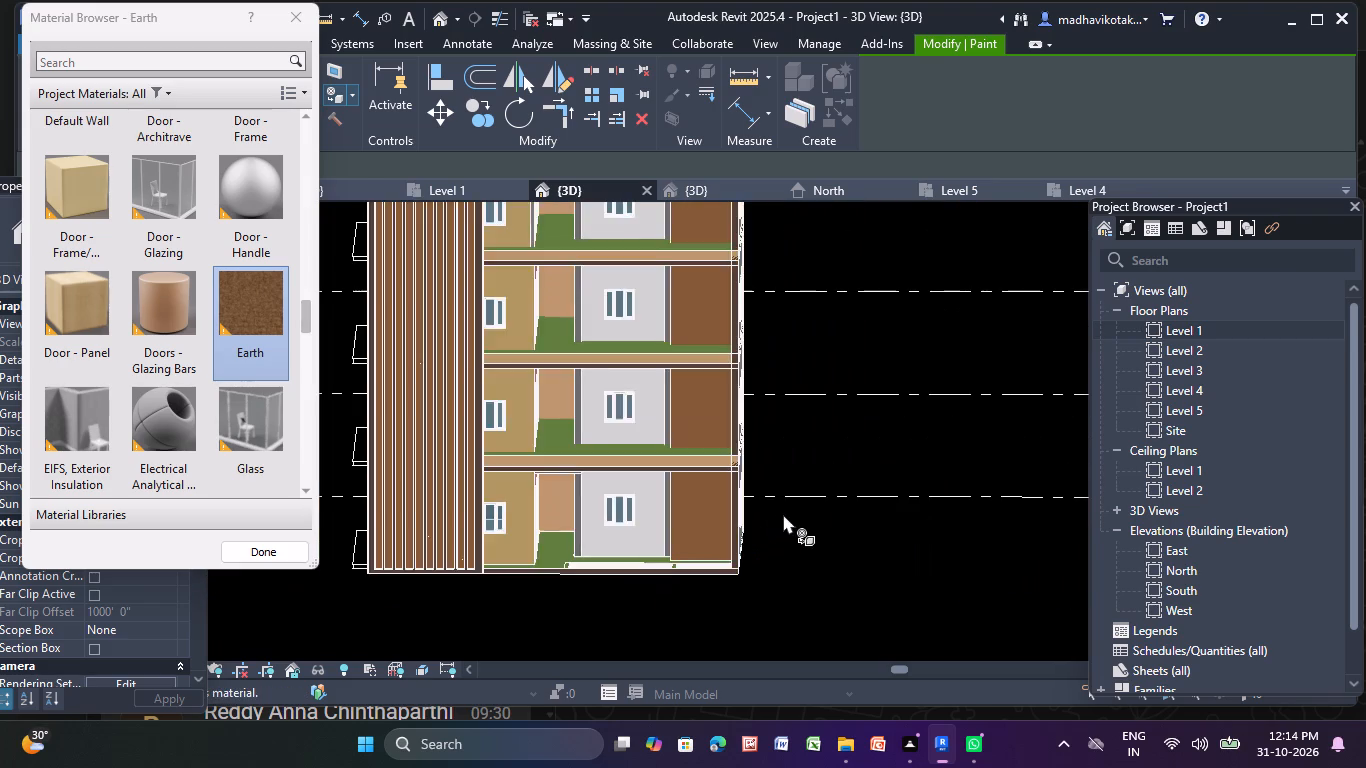
middle_drag(783, 514, 803, 624)
scroll(803, 624, up, 1)
middle_drag(863, 451, 904, 587)
scroll(641, 352, up, 4)
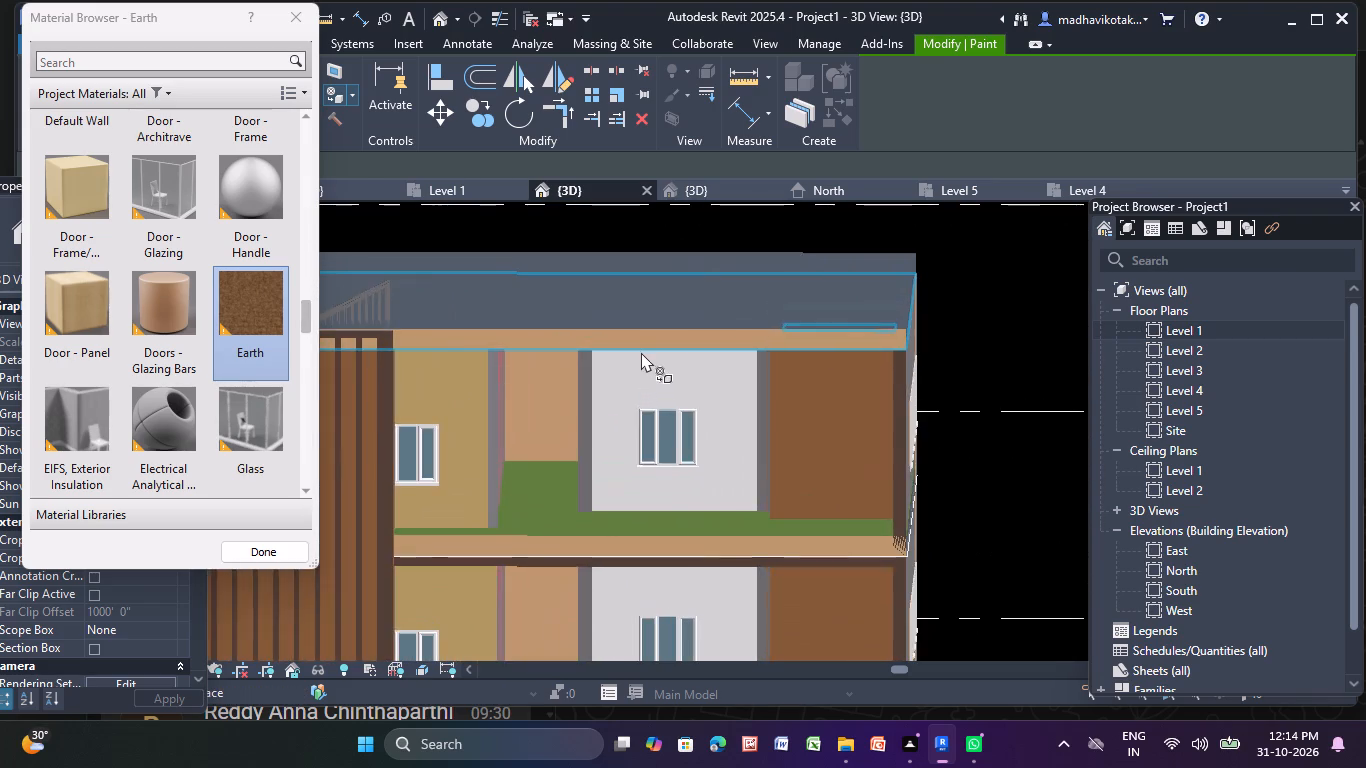
click(657, 342)
scroll(657, 342, up, 3)
click(665, 337)
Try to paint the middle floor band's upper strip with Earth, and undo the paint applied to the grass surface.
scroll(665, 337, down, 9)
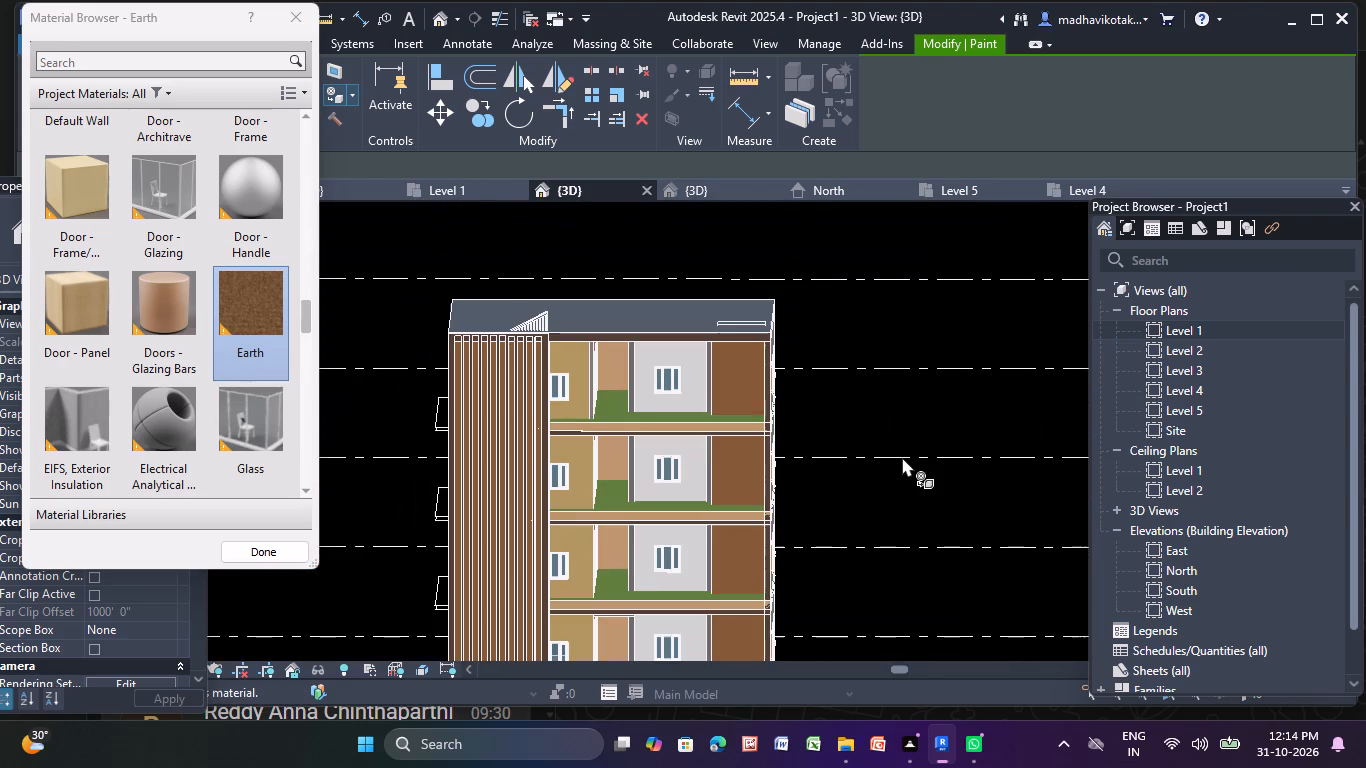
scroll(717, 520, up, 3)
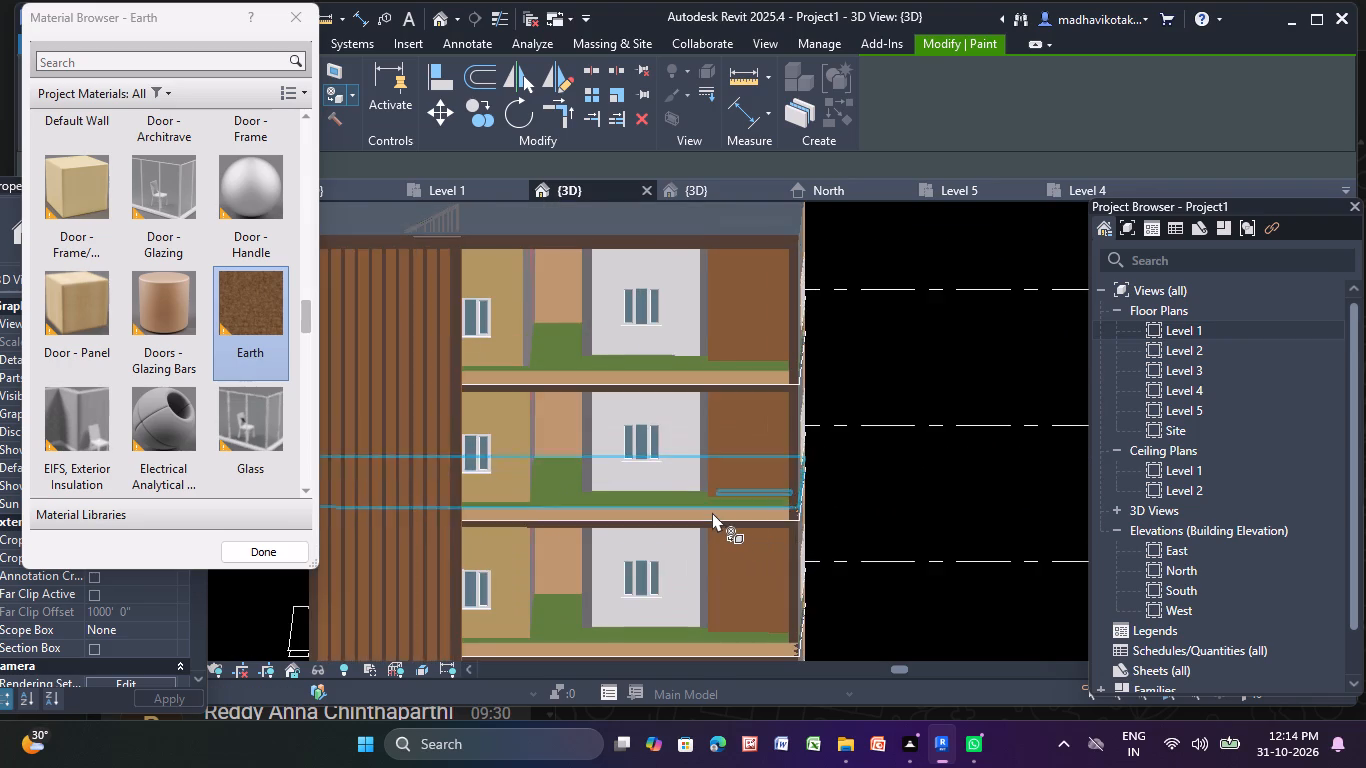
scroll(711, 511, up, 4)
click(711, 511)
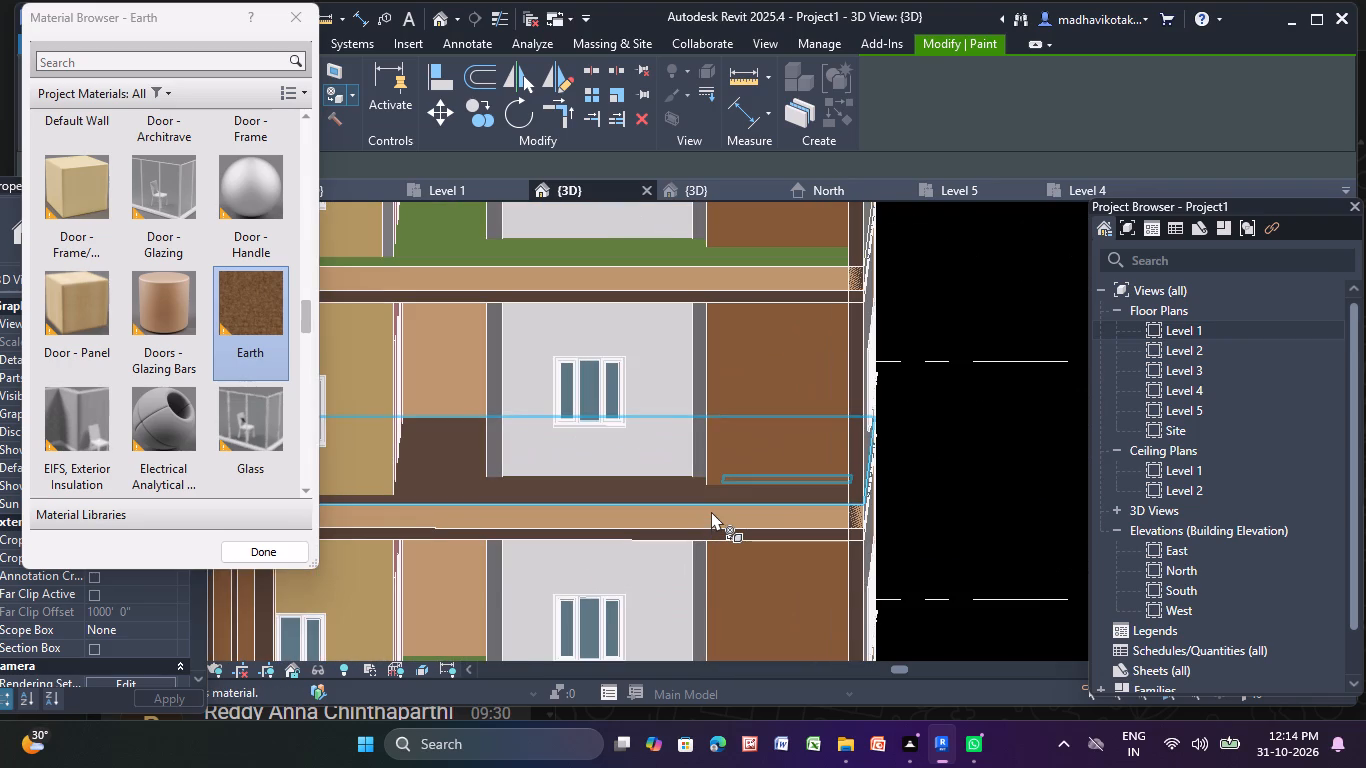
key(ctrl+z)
Restart Paint with Earth and paint the upper strip of the floor band beneath the top storey.
scroll(711, 511, down, 1)
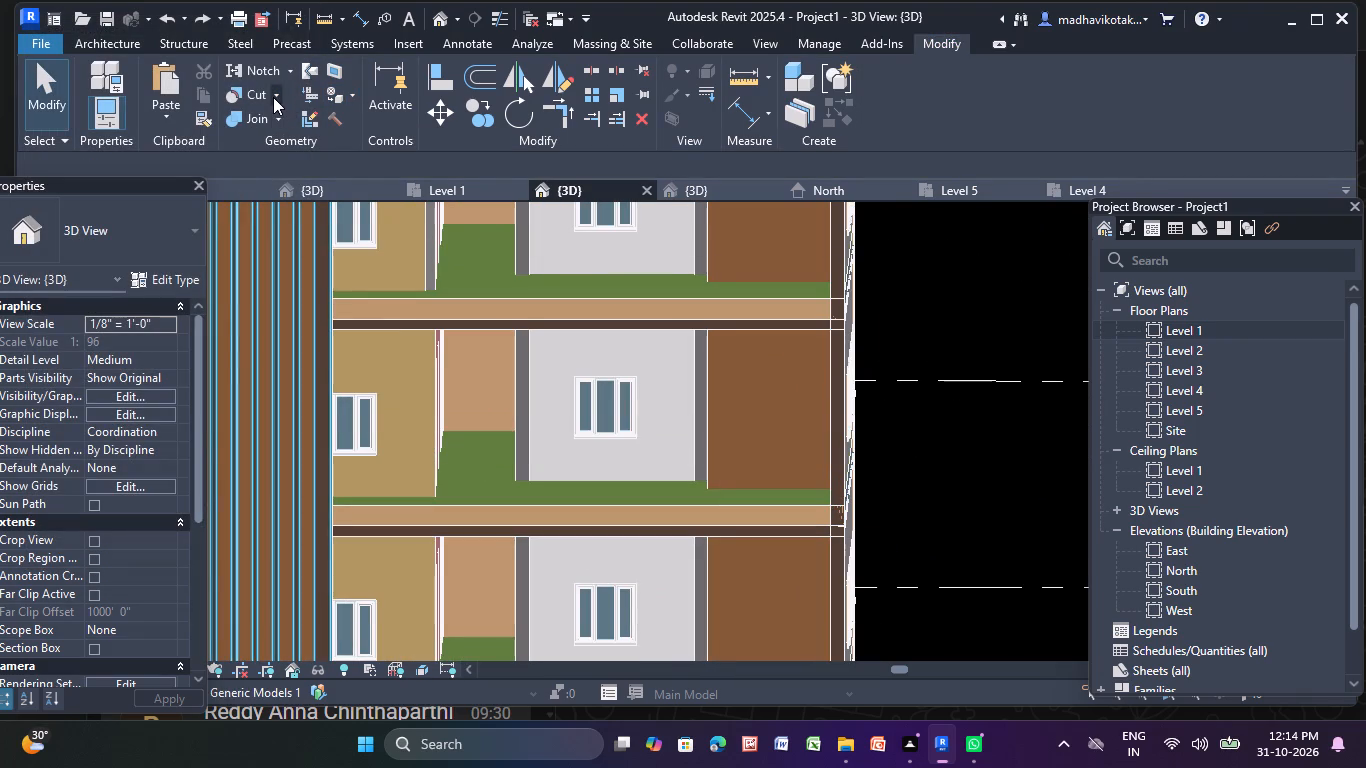
click(350, 95)
click(347, 127)
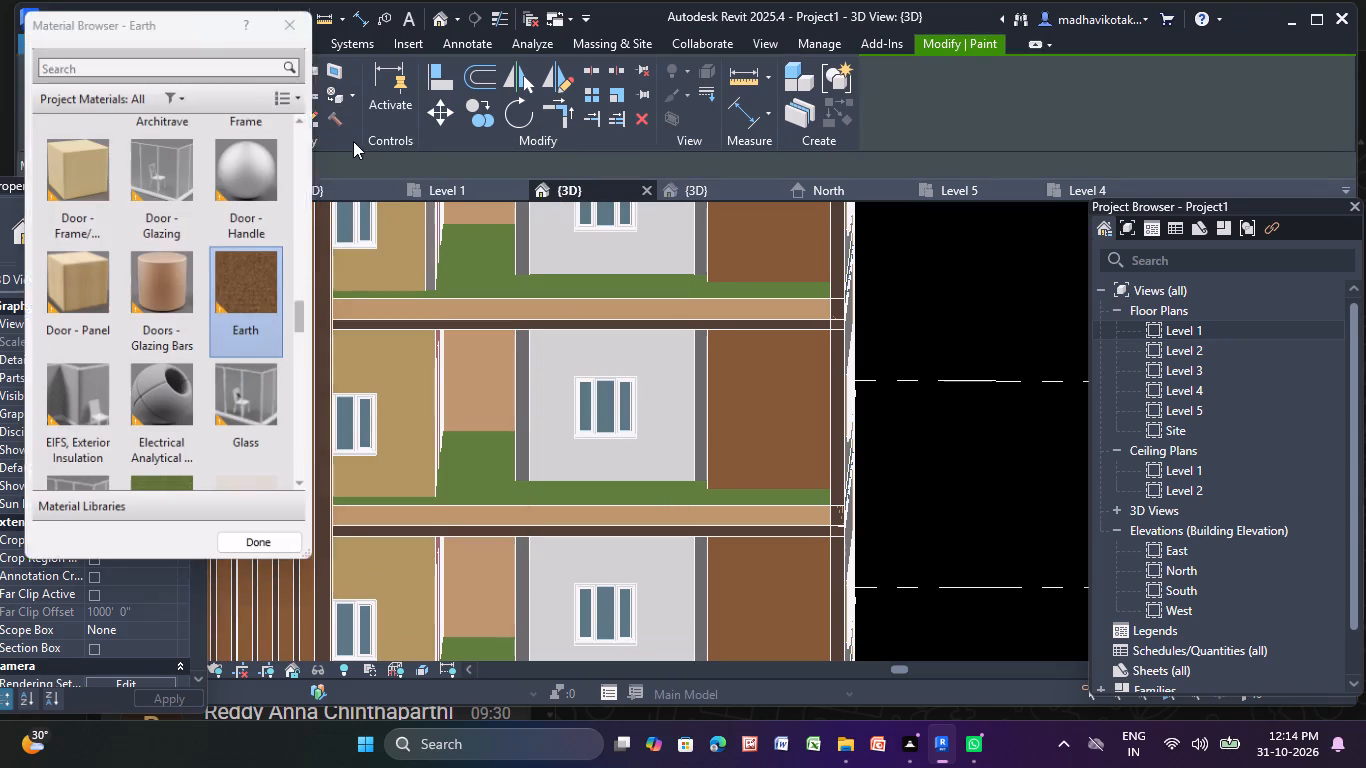
click(285, 275)
scroll(552, 301, up, 2)
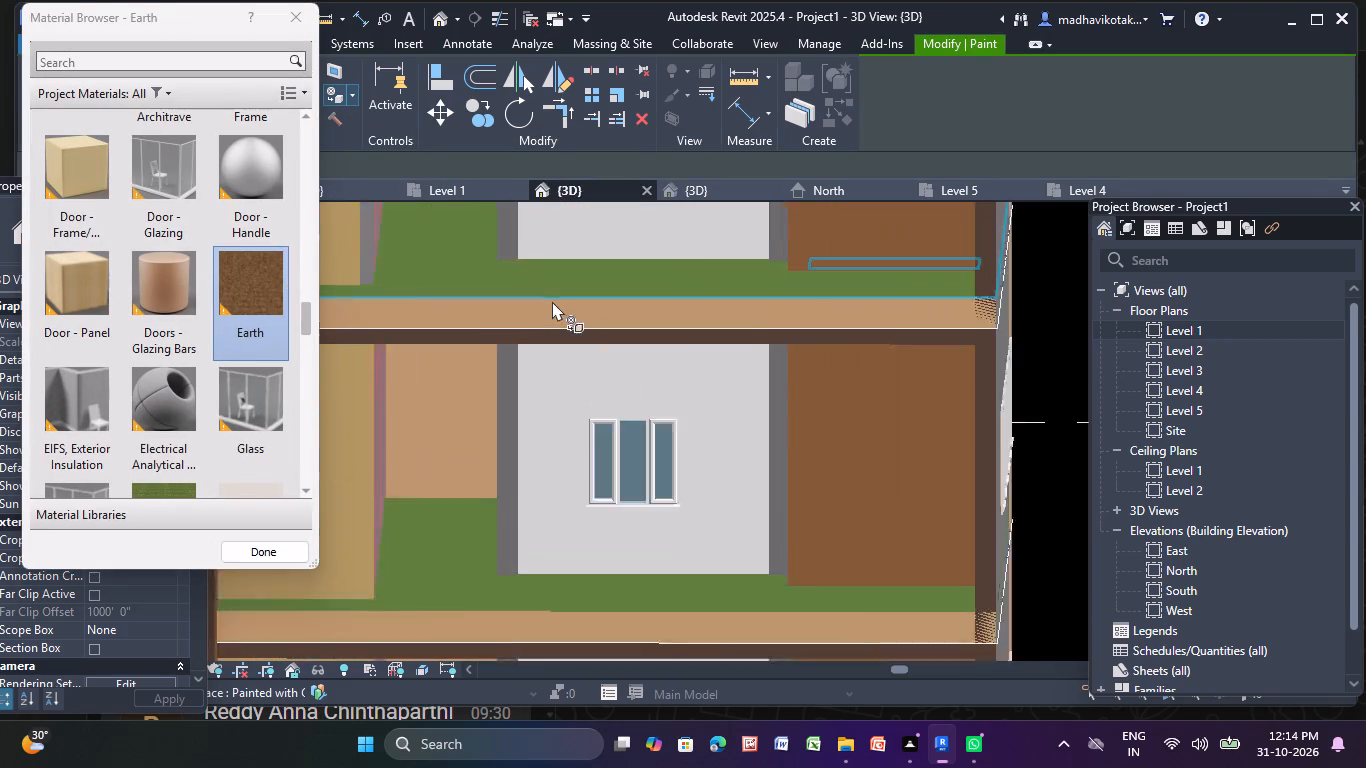
scroll(552, 301, up, 2)
click(542, 310)
Paint the upper strip of the middle floor band with Earth.
scroll(542, 311, down, 6)
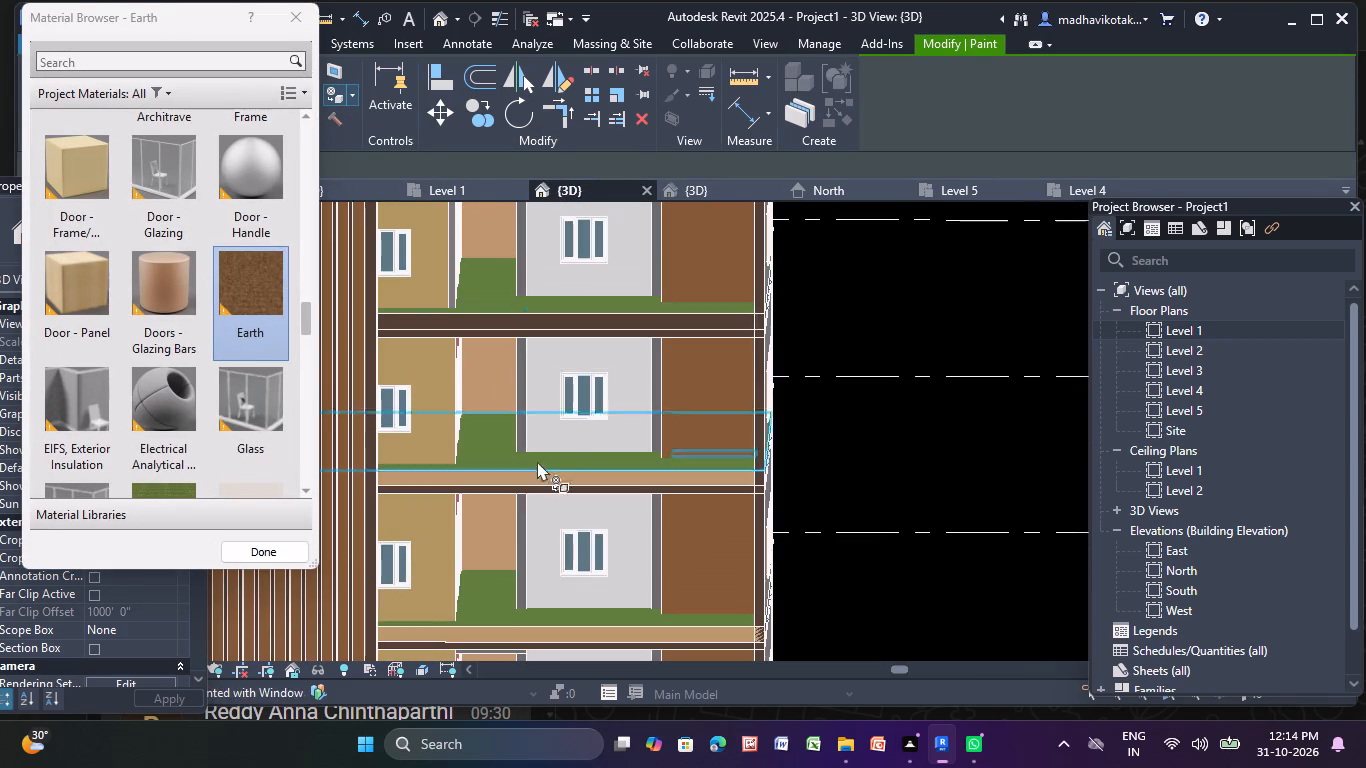
scroll(561, 448, up, 5)
middle_drag(528, 490, 511, 321)
scroll(511, 321, up, 5)
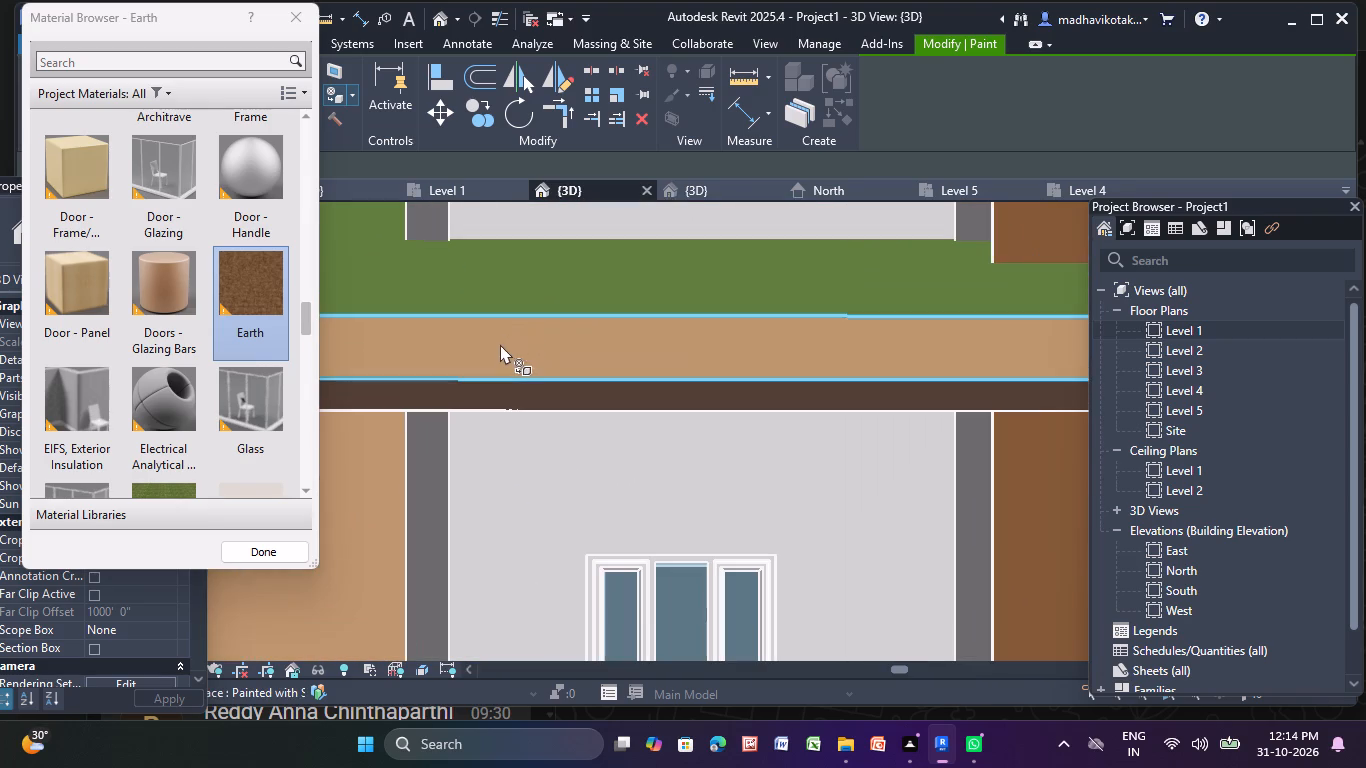
click(500, 344)
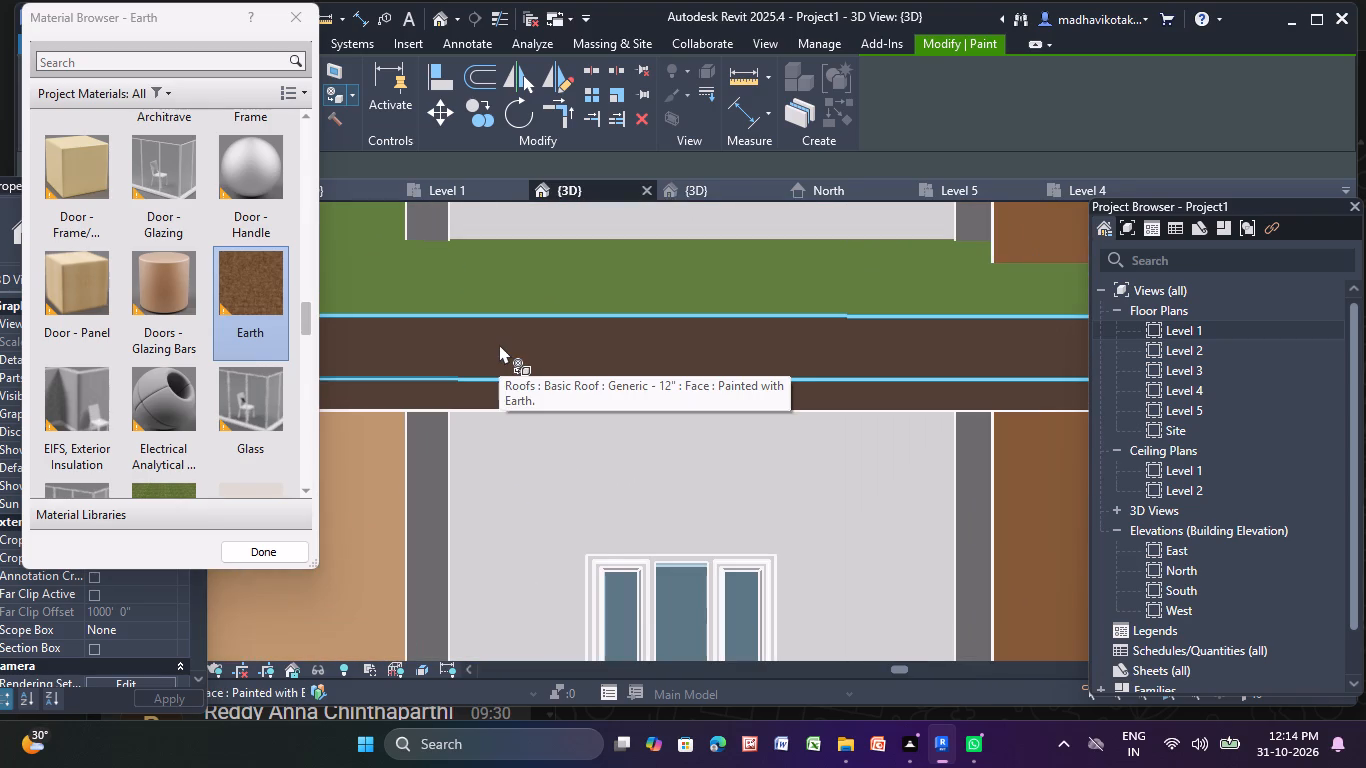
Paint the upper strip of the floor band above the lowest storey with Earth.
scroll(499, 344, down, 10)
middle_drag(515, 429, 467, 133)
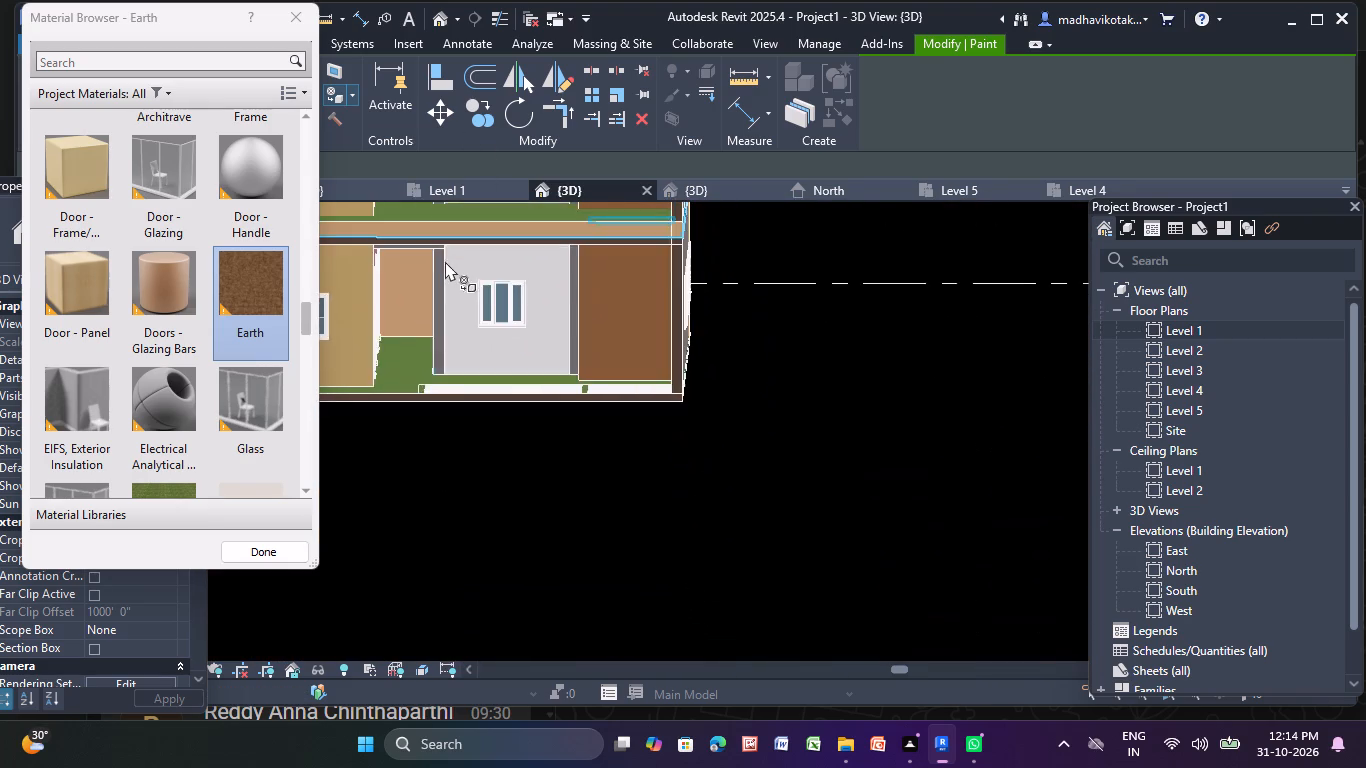
scroll(445, 262, up, 4)
middle_drag(449, 251, 529, 393)
scroll(547, 351, up, 4)
click(550, 345)
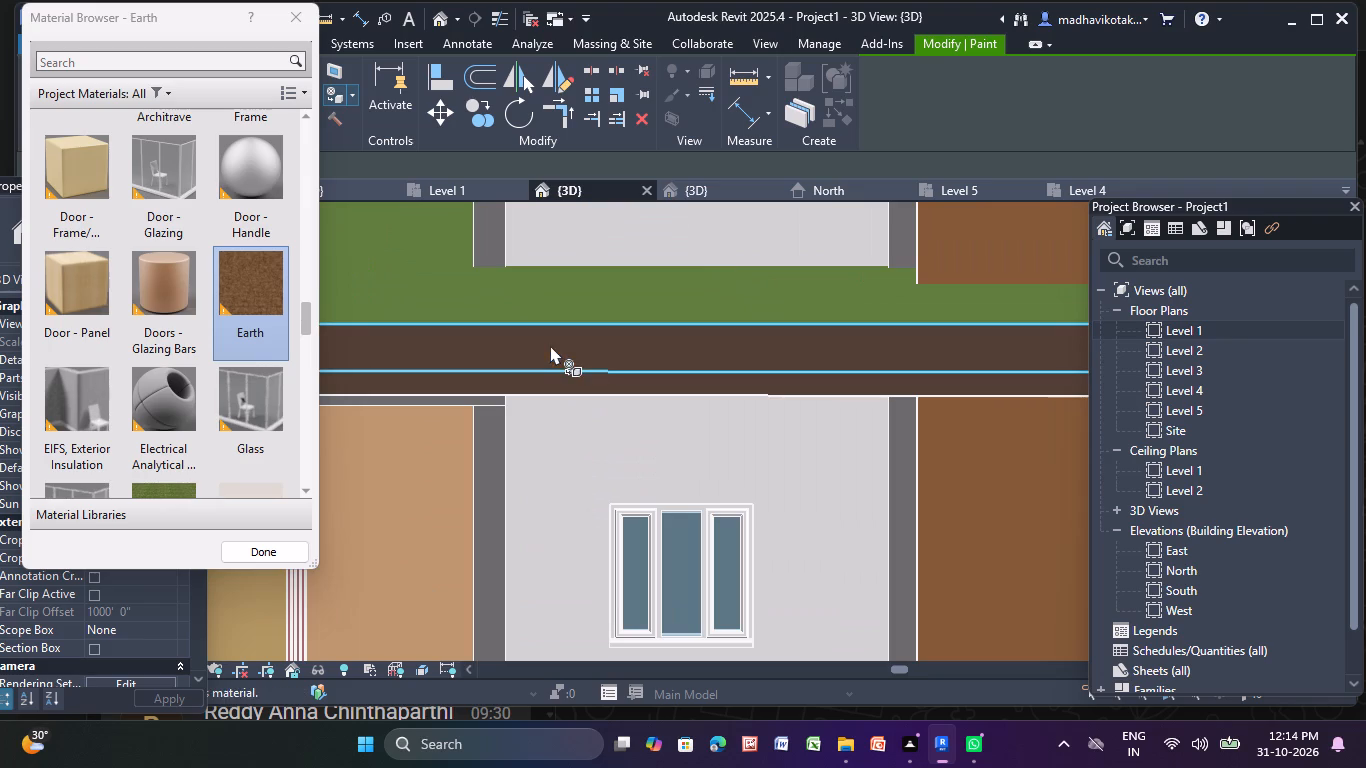
Examine the painted front facade across all four storeys, including the floor bands, outer wall edges and roof edge.
scroll(551, 341, down, 18)
middle_drag(551, 341, 557, 470)
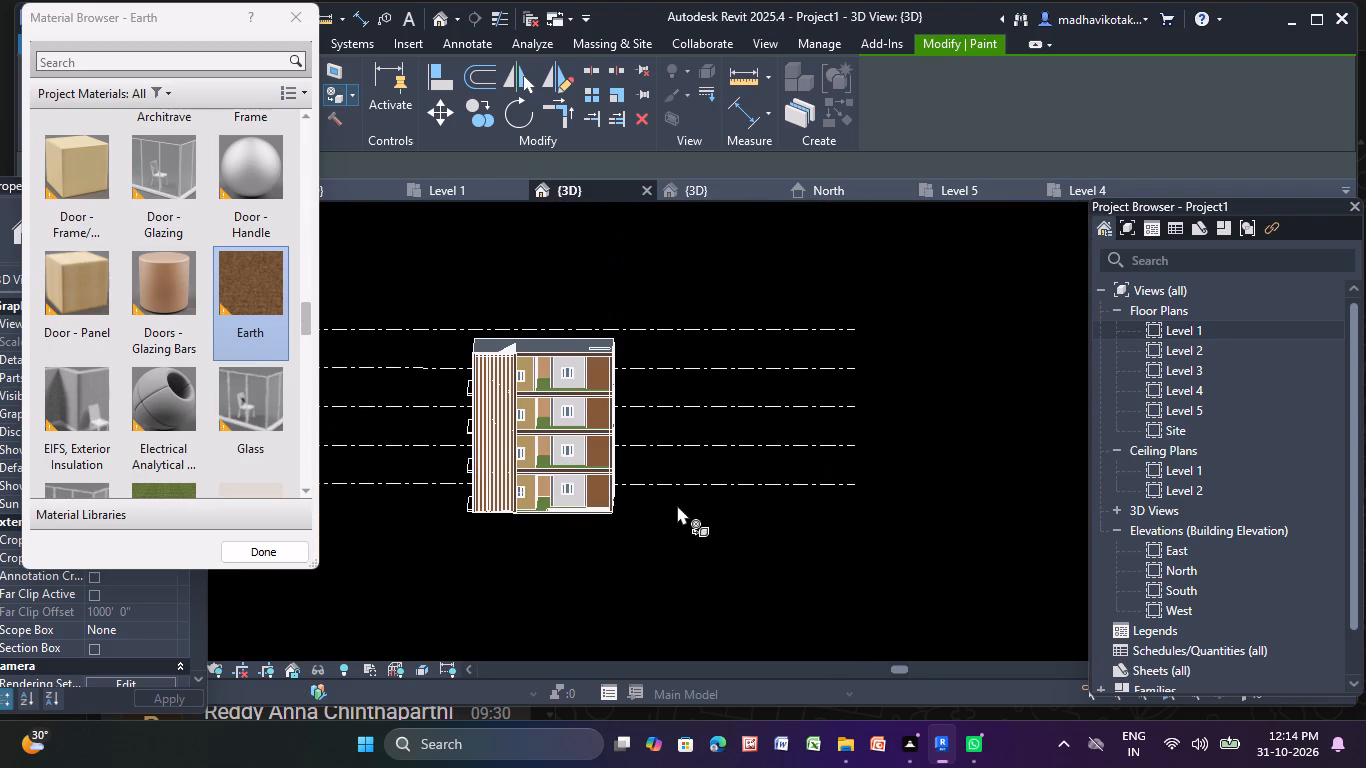
shift+middle_drag(677, 505, 671, 488)
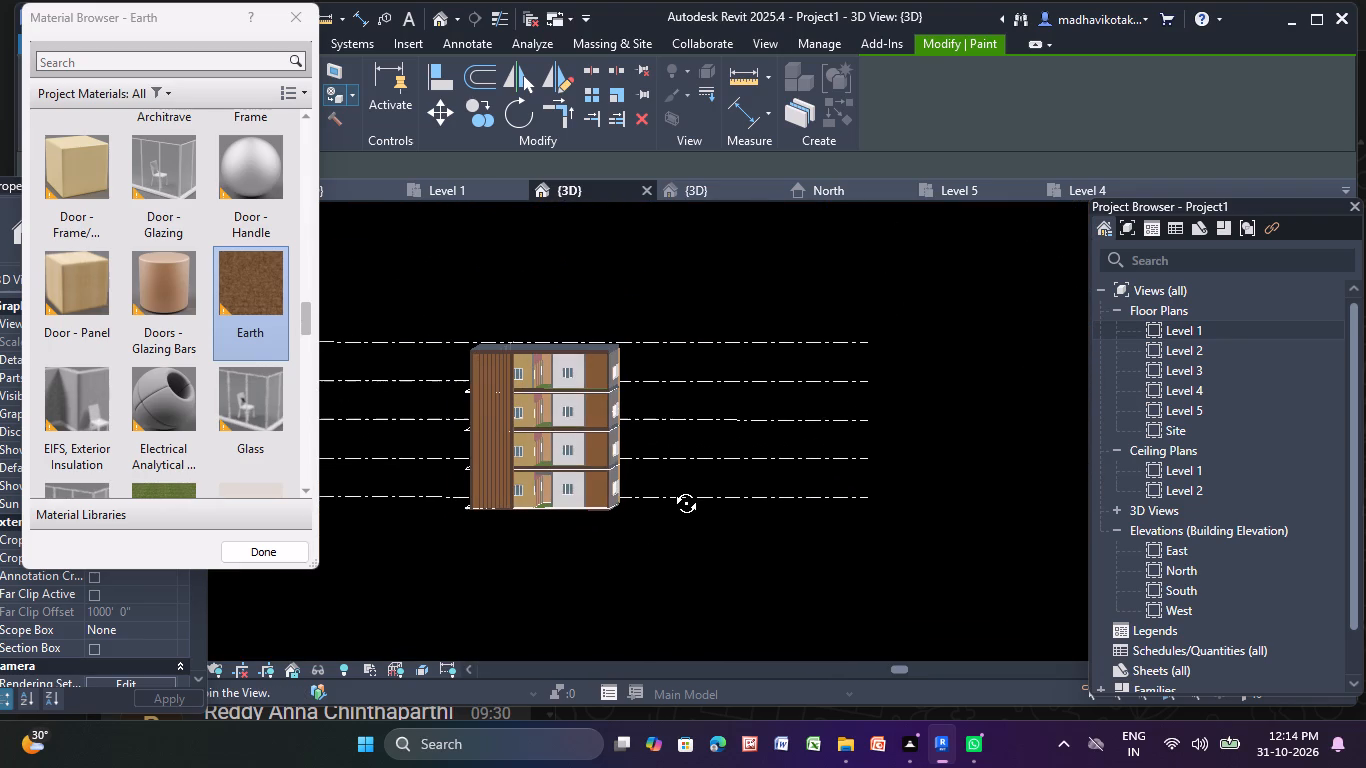
shift+middle_drag(671, 488, 676, 490)
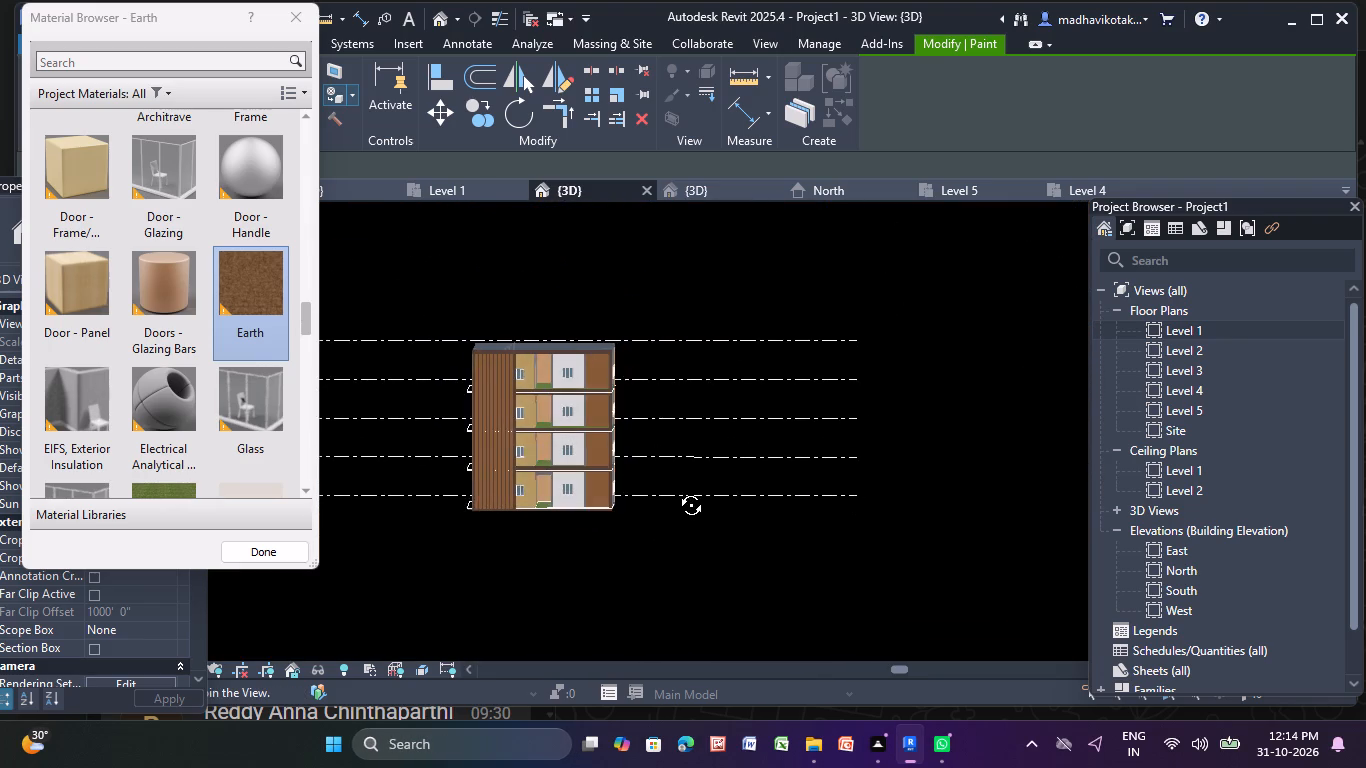
shift+middle_drag(676, 490, 674, 493)
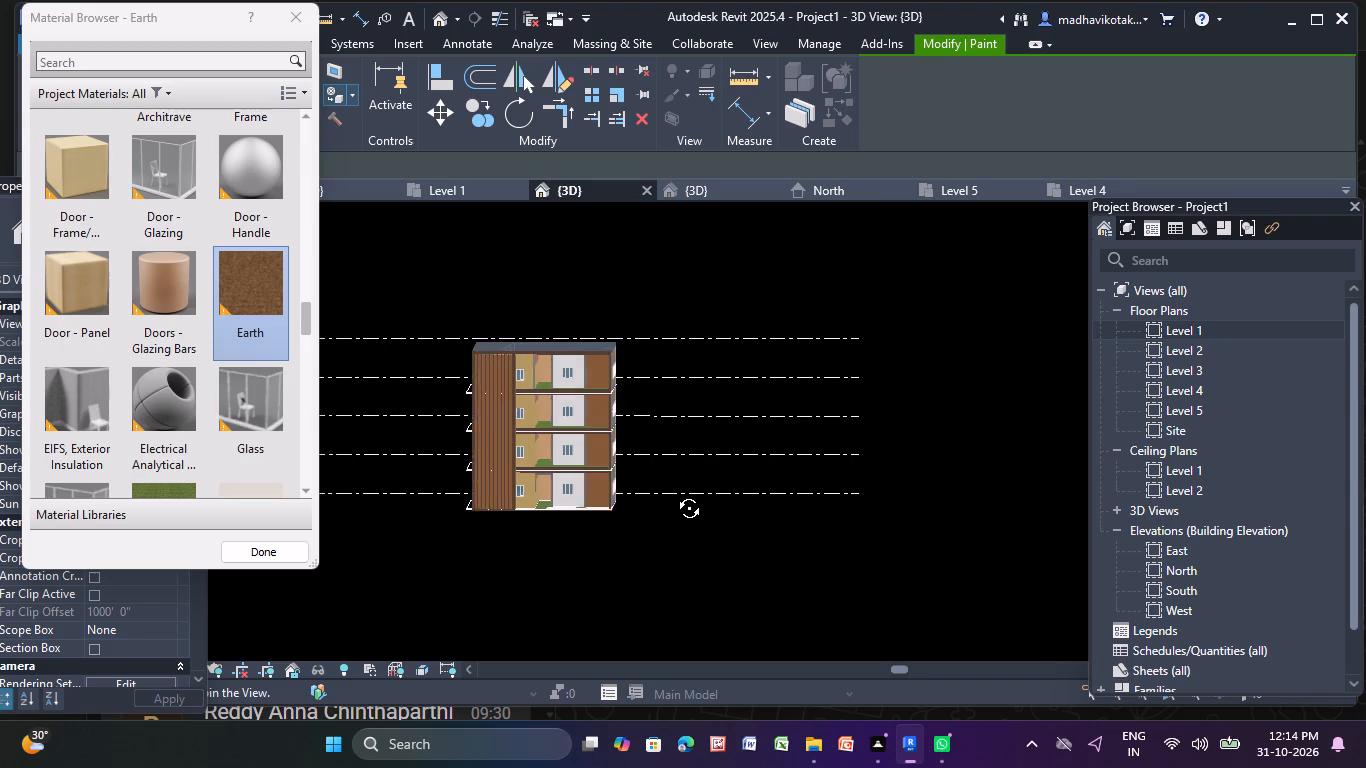
shift+middle_drag(674, 493, 670, 492)
scroll(446, 477, up, 3)
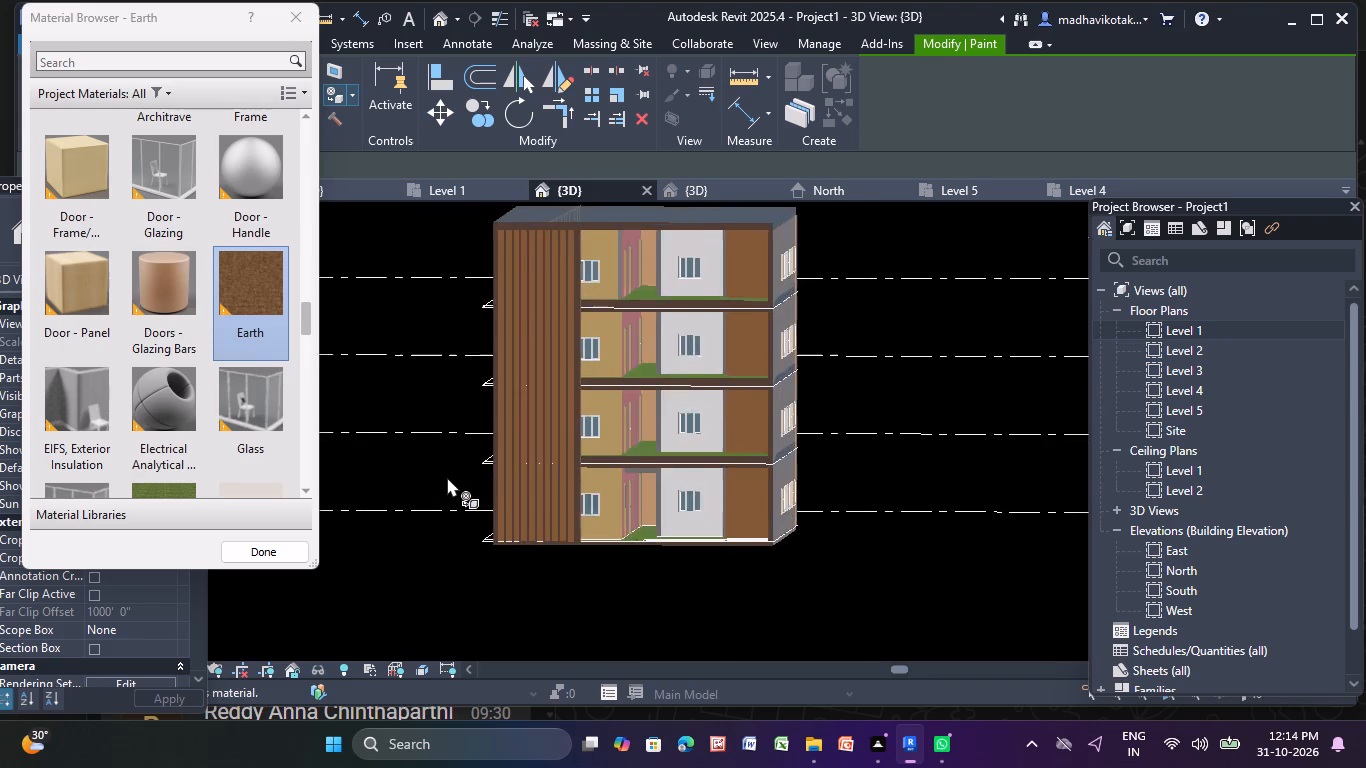
scroll(447, 477, up, 3)
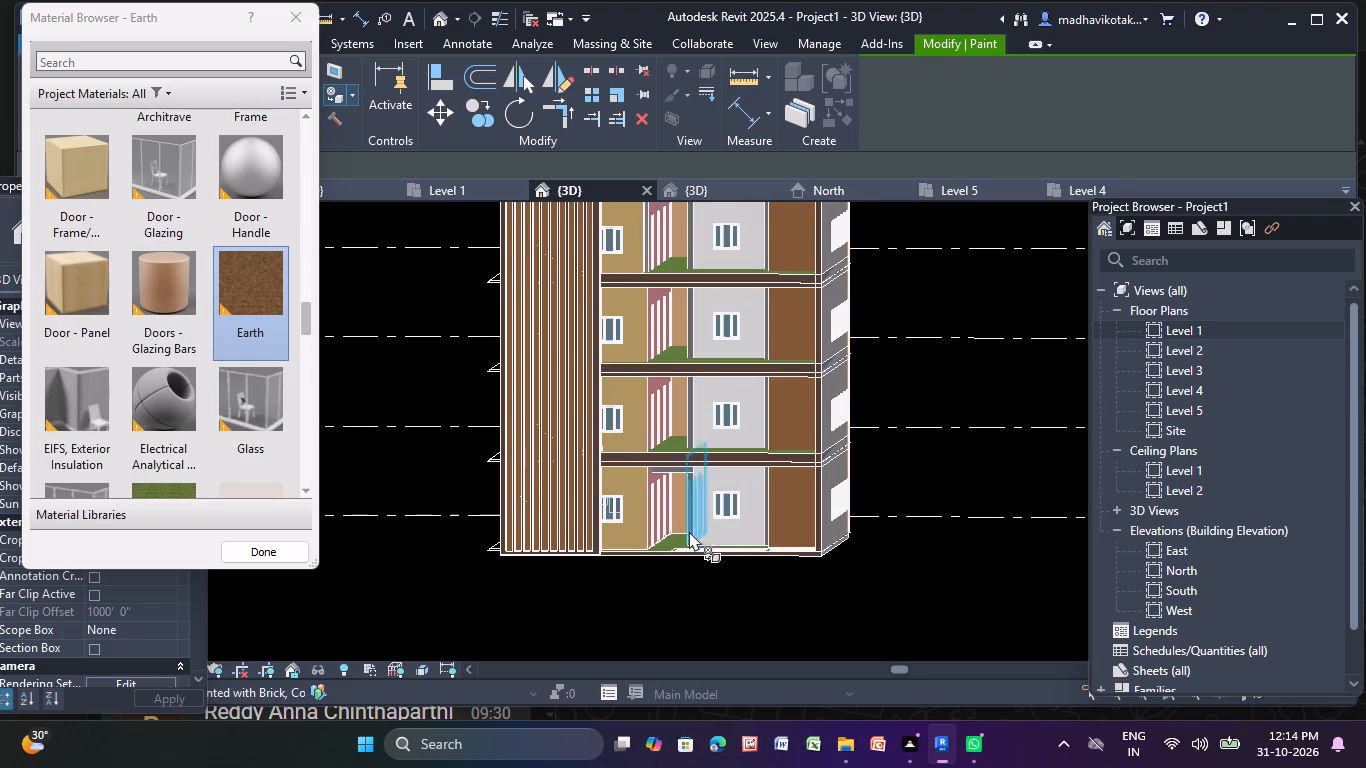
scroll(907, 462, down, 2)
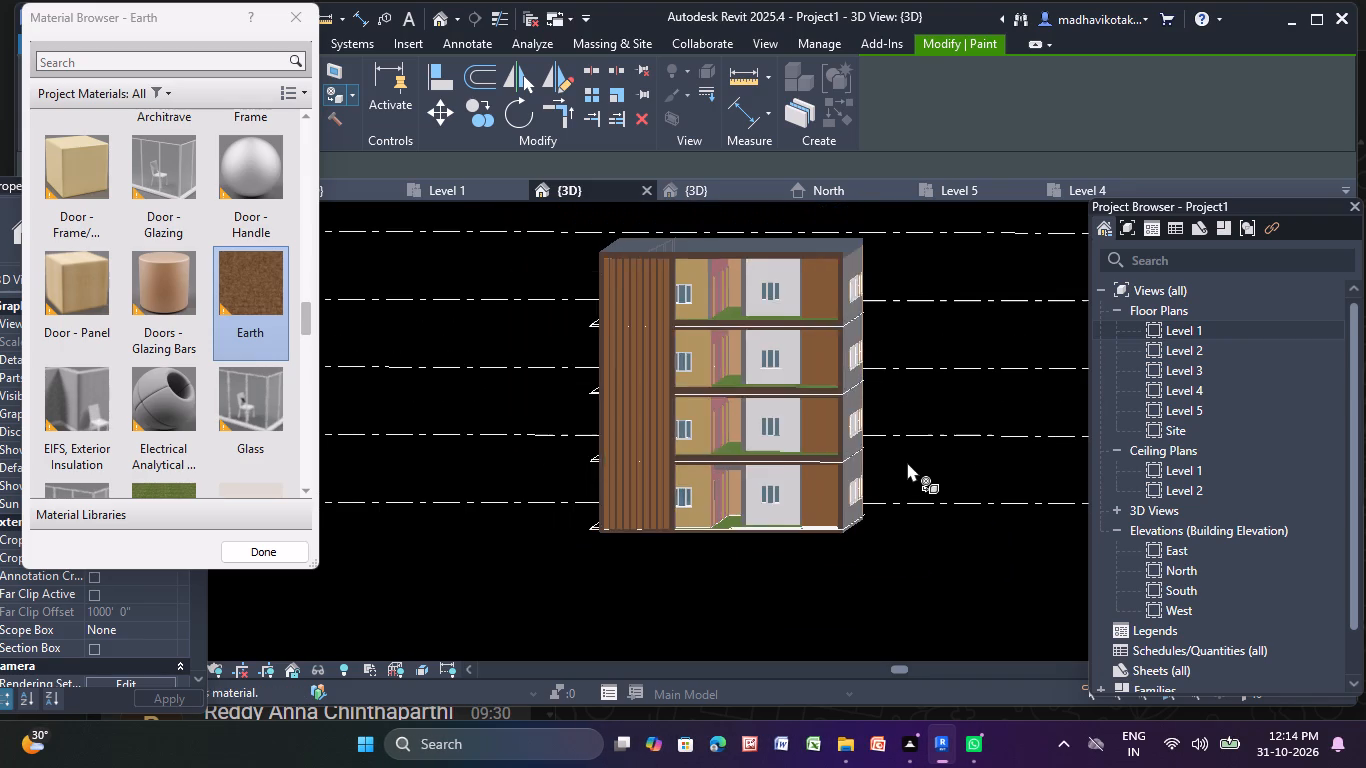
middle_drag(908, 462, 935, 481)
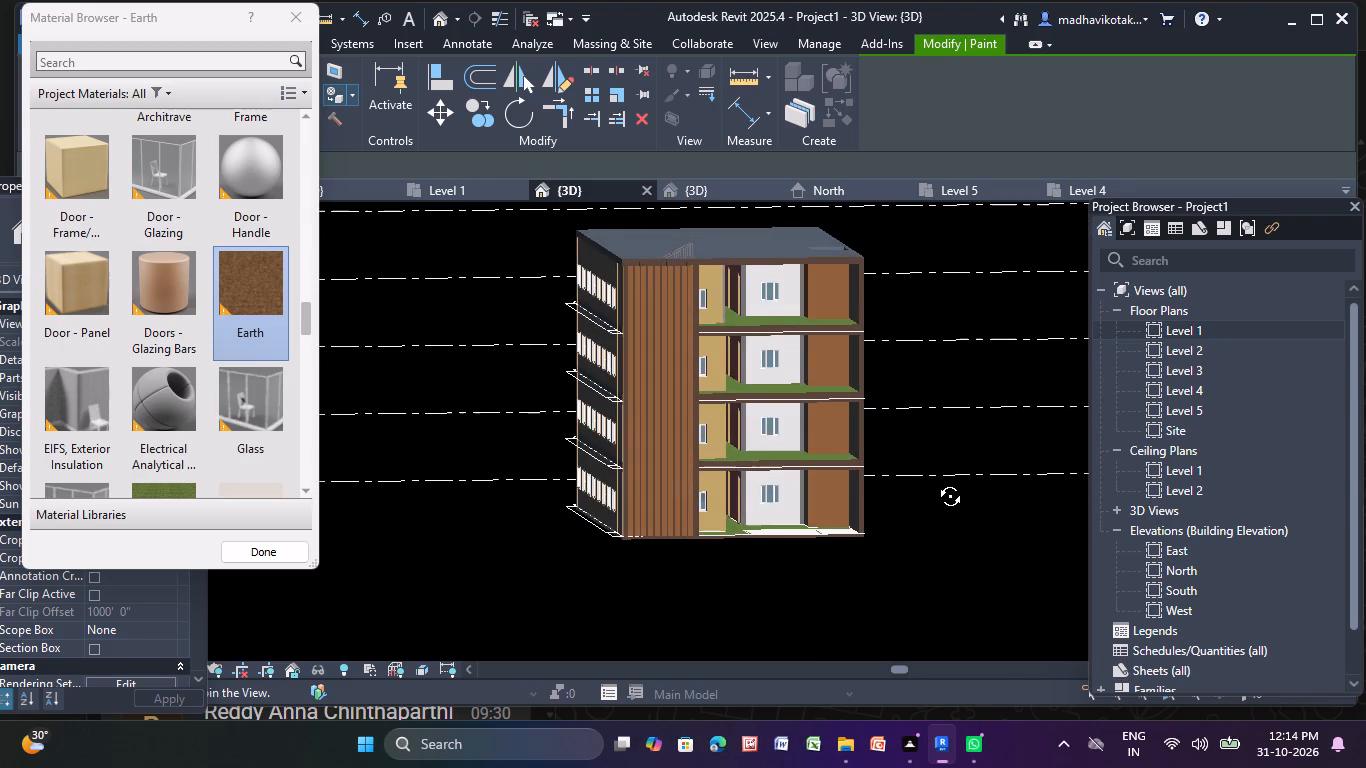
middle_drag(935, 481, 912, 451)
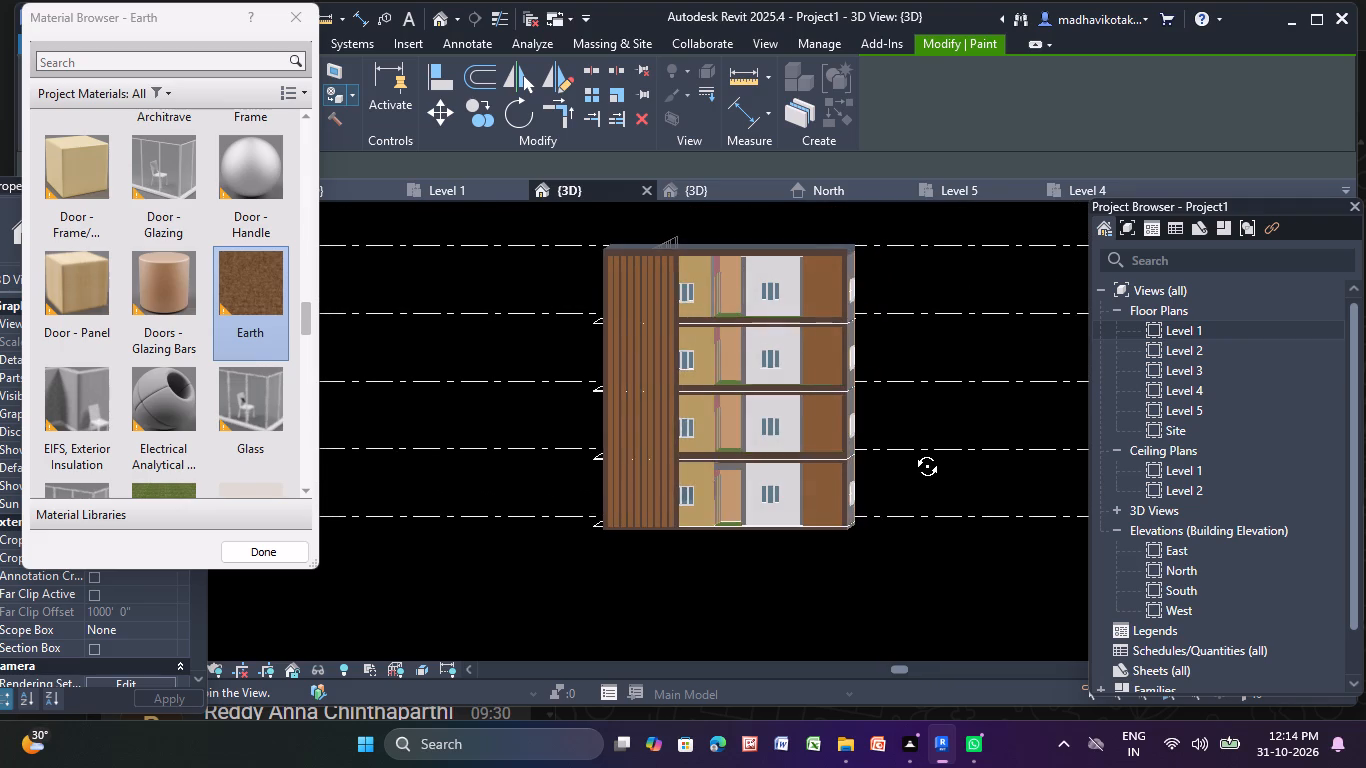
middle_drag(912, 451, 916, 452)
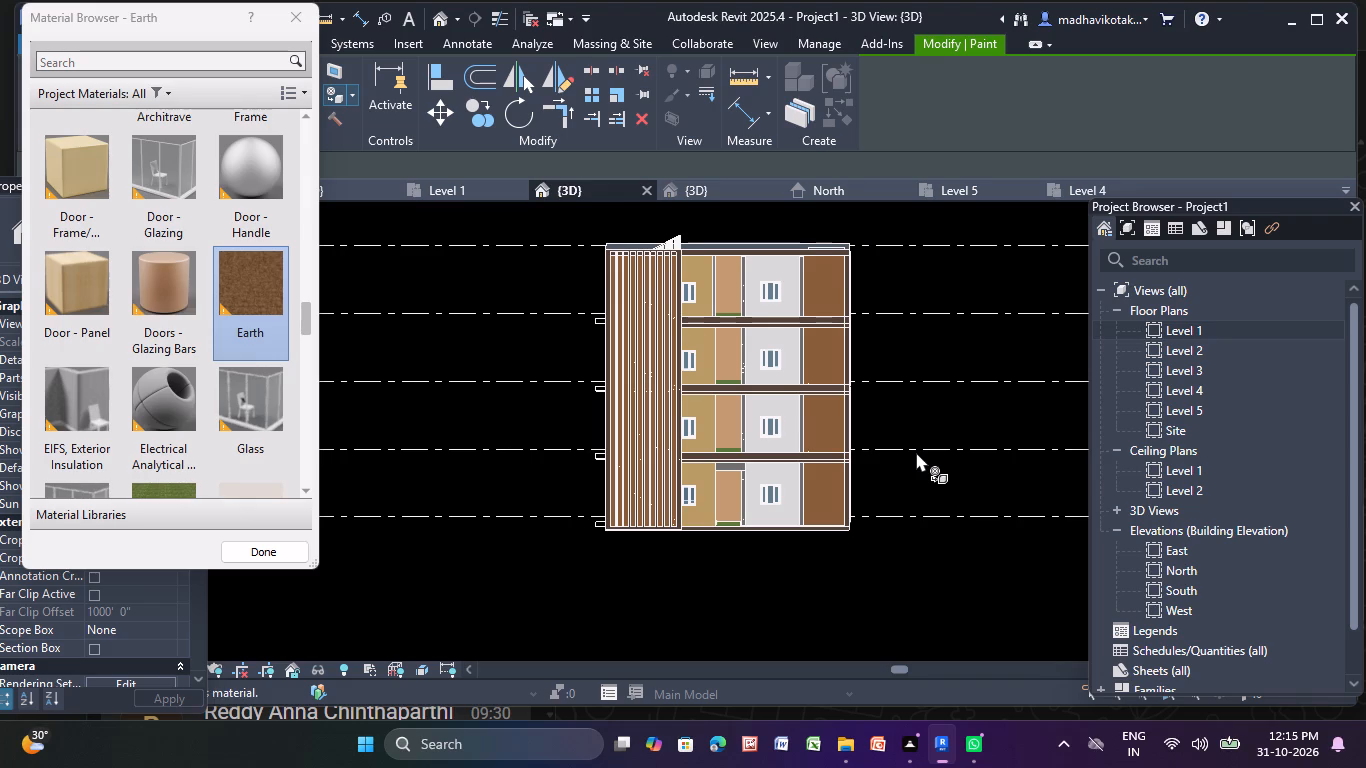
scroll(916, 452, up, 1)
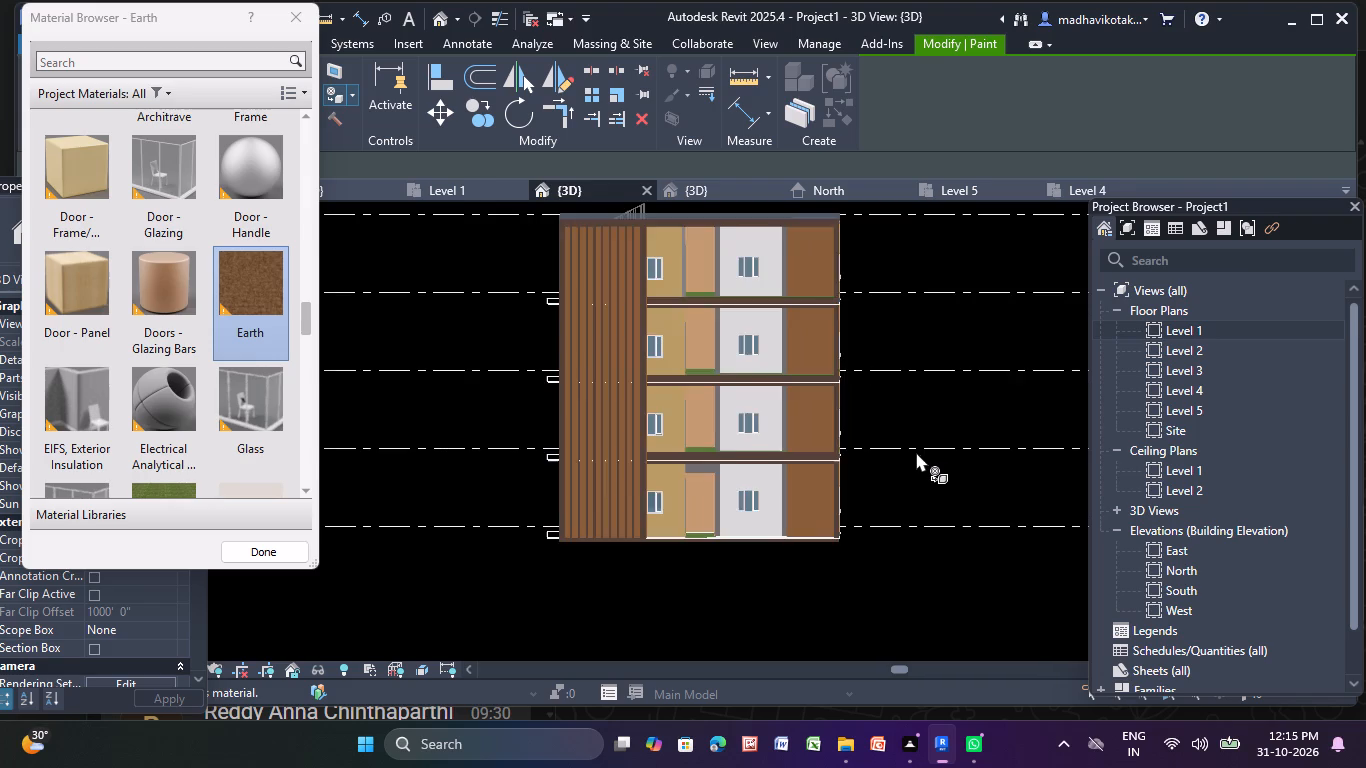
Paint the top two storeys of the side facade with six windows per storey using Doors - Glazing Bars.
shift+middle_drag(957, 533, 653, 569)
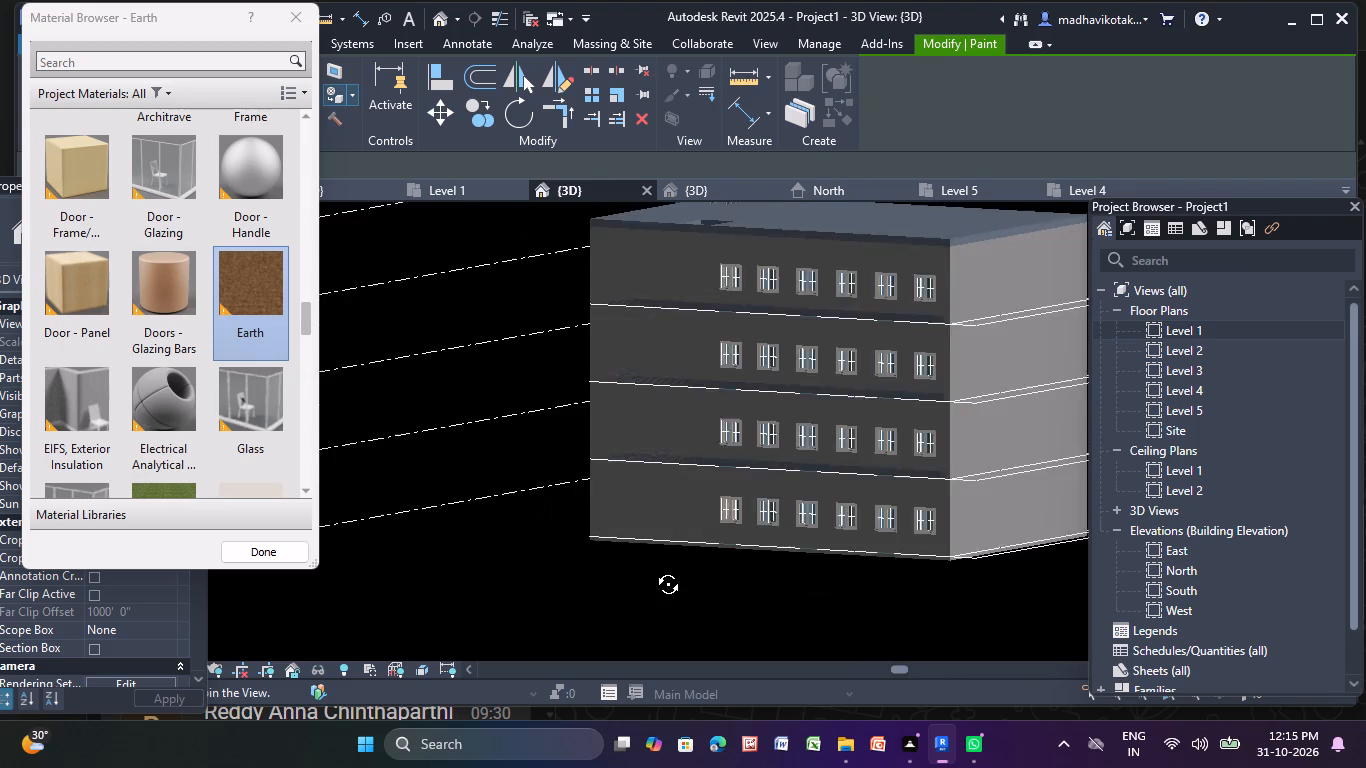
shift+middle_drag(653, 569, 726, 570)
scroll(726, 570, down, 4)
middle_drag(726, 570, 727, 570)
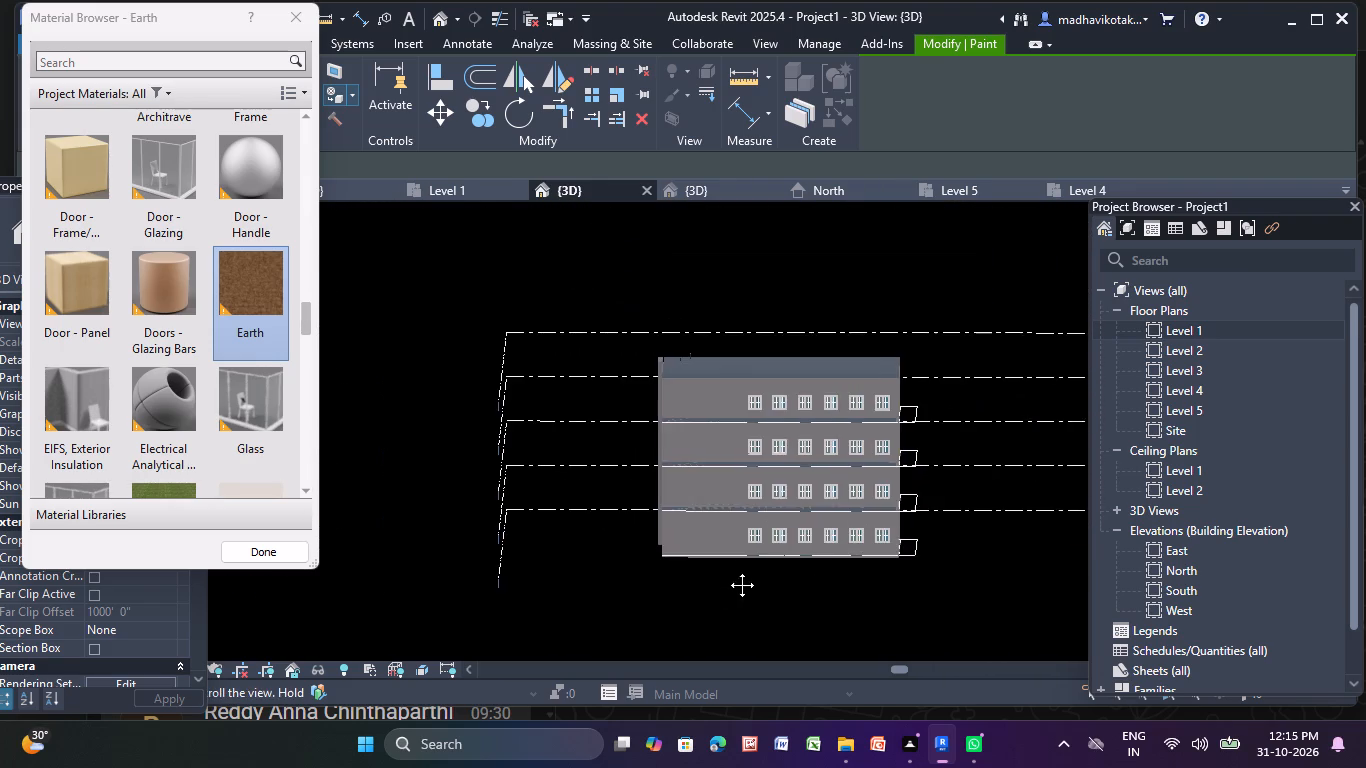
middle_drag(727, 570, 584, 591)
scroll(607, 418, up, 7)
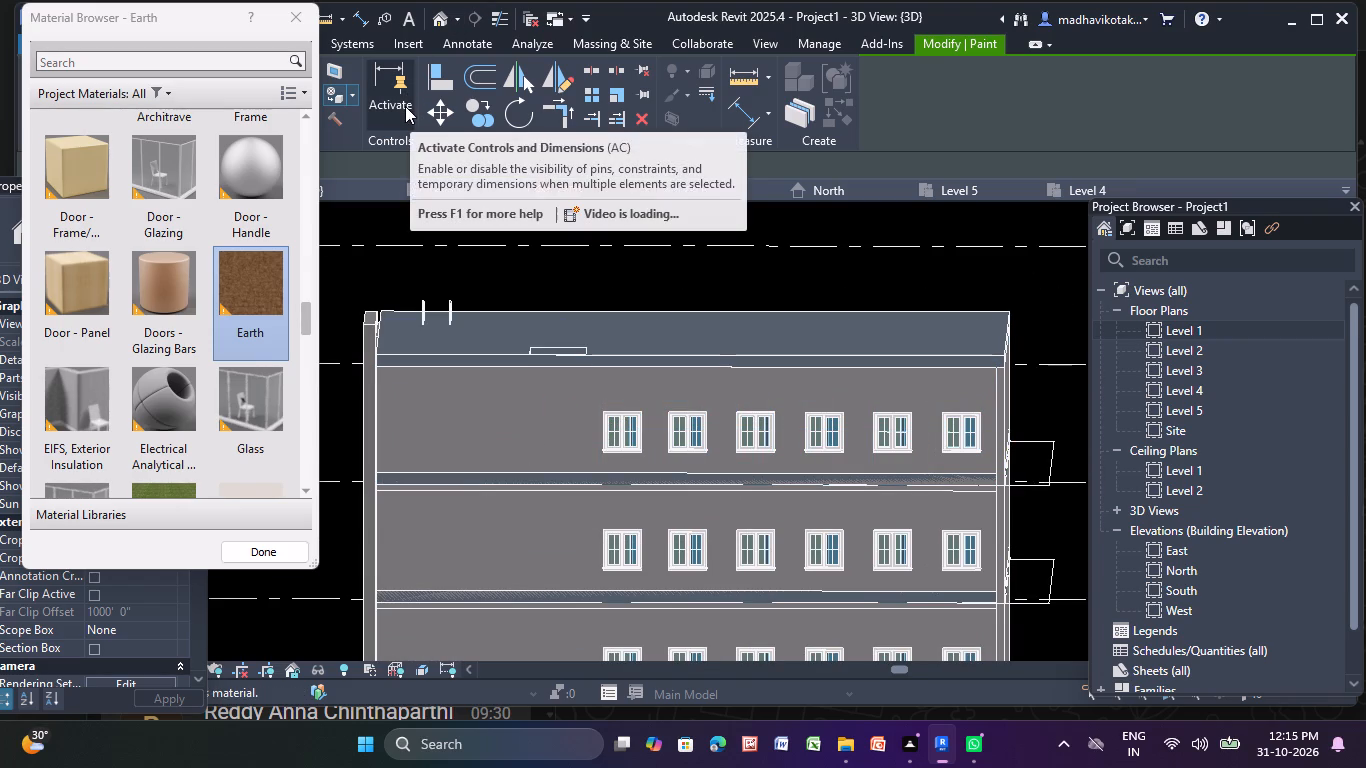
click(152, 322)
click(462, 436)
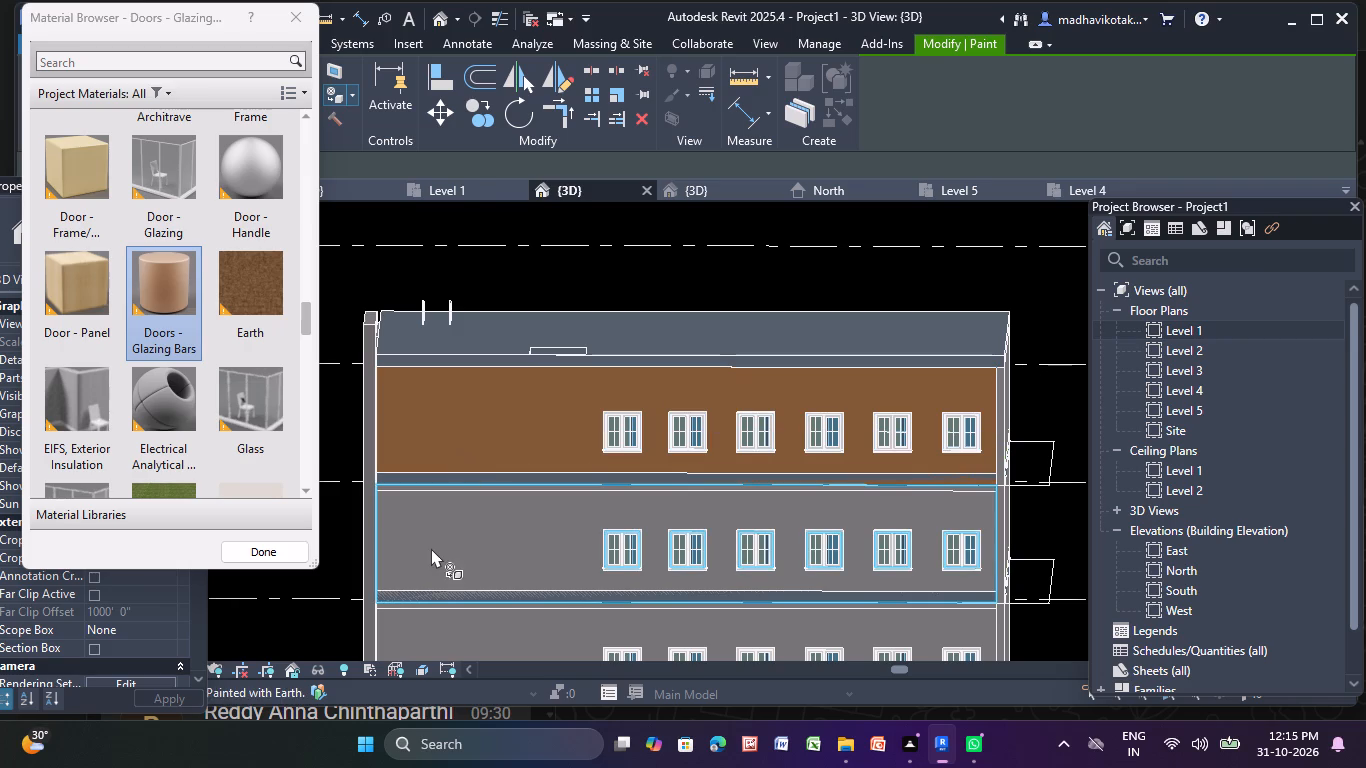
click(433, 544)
Try to paint both strips of the floor band between the side facade's top two storeys with Doors - Glazing Bars.
scroll(444, 481, up, 10)
click(427, 509)
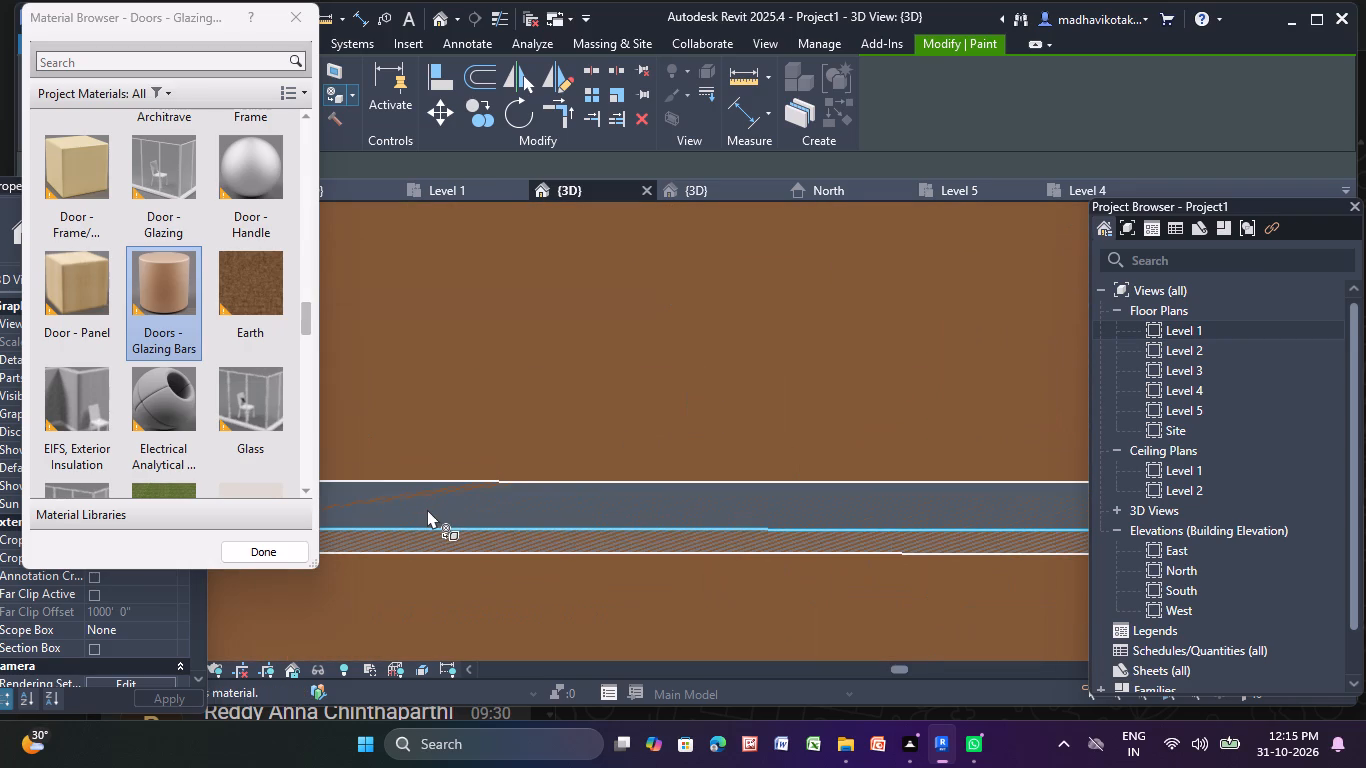
click(444, 503)
scroll(499, 503, up, 4)
triple_click(533, 499)
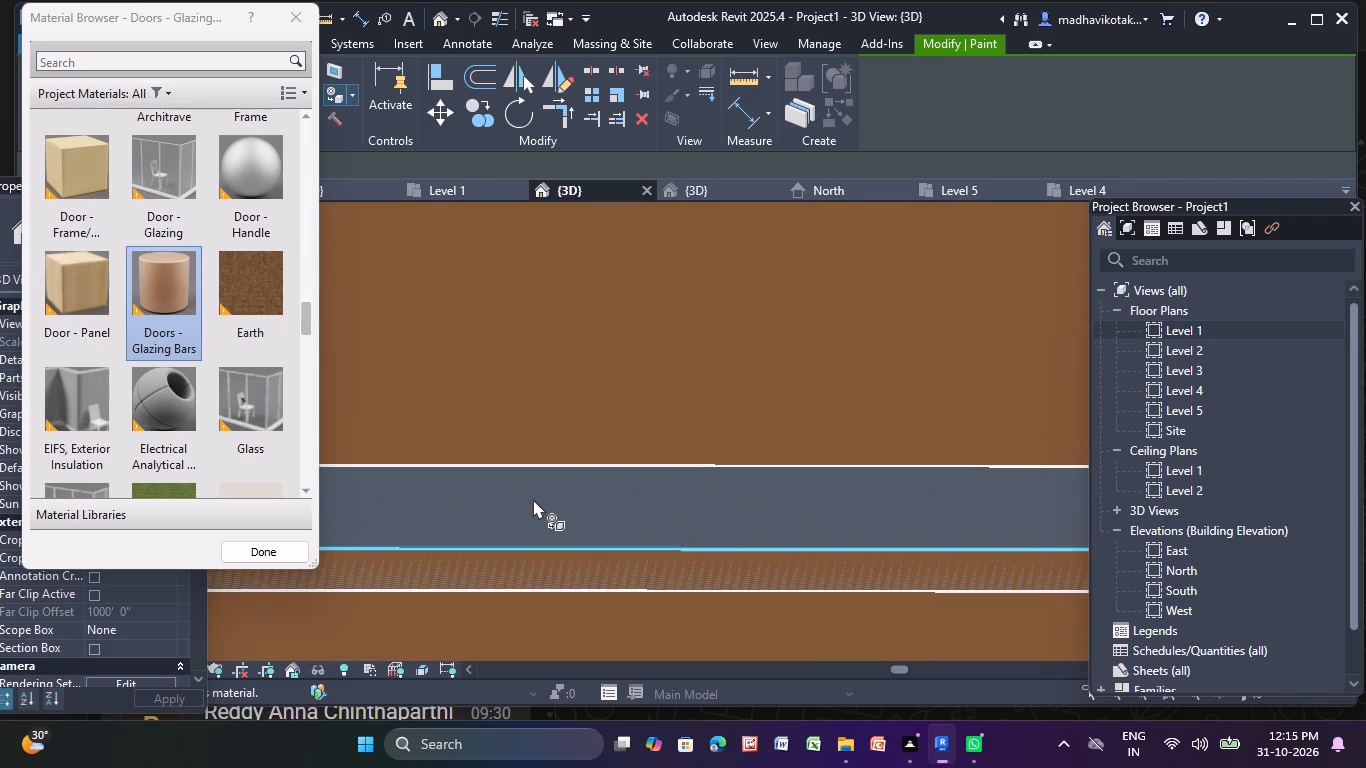
double_click(521, 568)
double_click(569, 523)
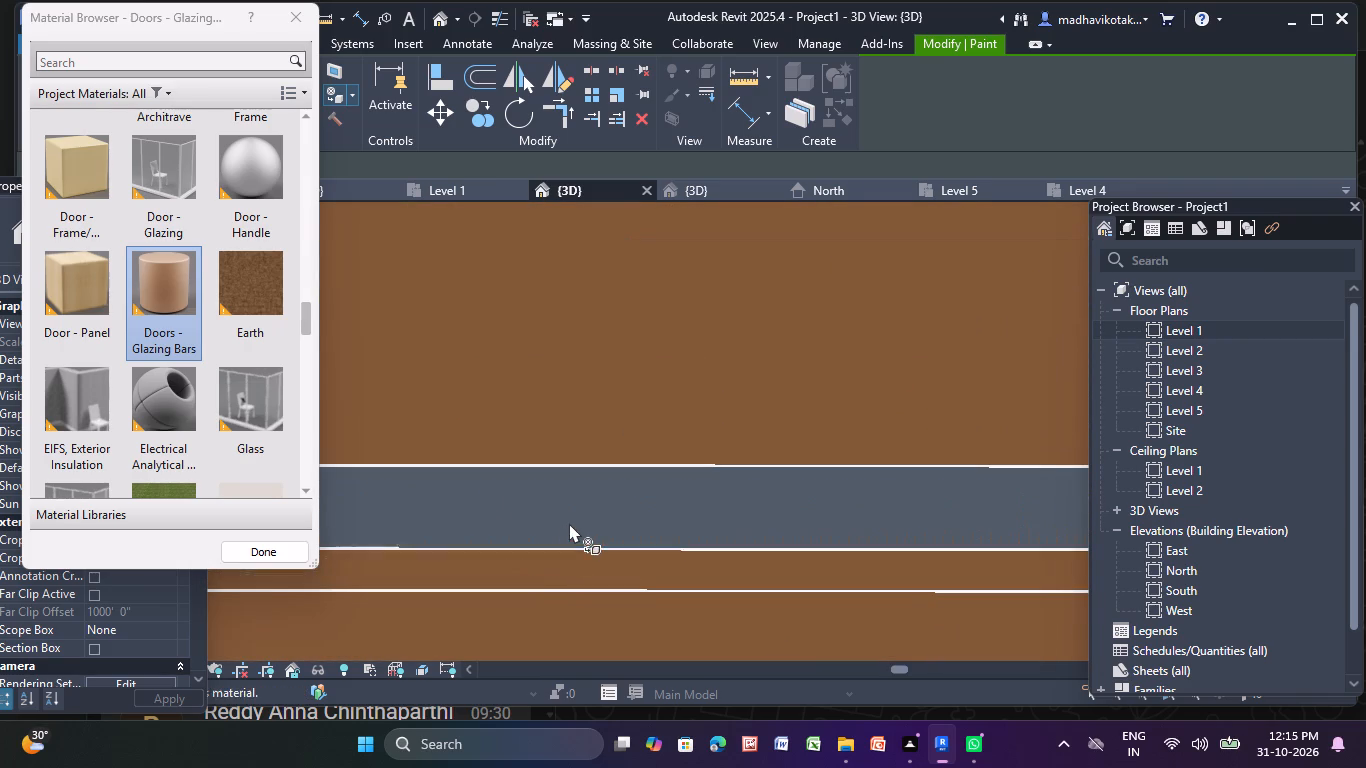
scroll(592, 492, up, 1)
scroll(592, 492, down, 7)
scroll(730, 511, down, 8)
middle_drag(877, 508, 683, 485)
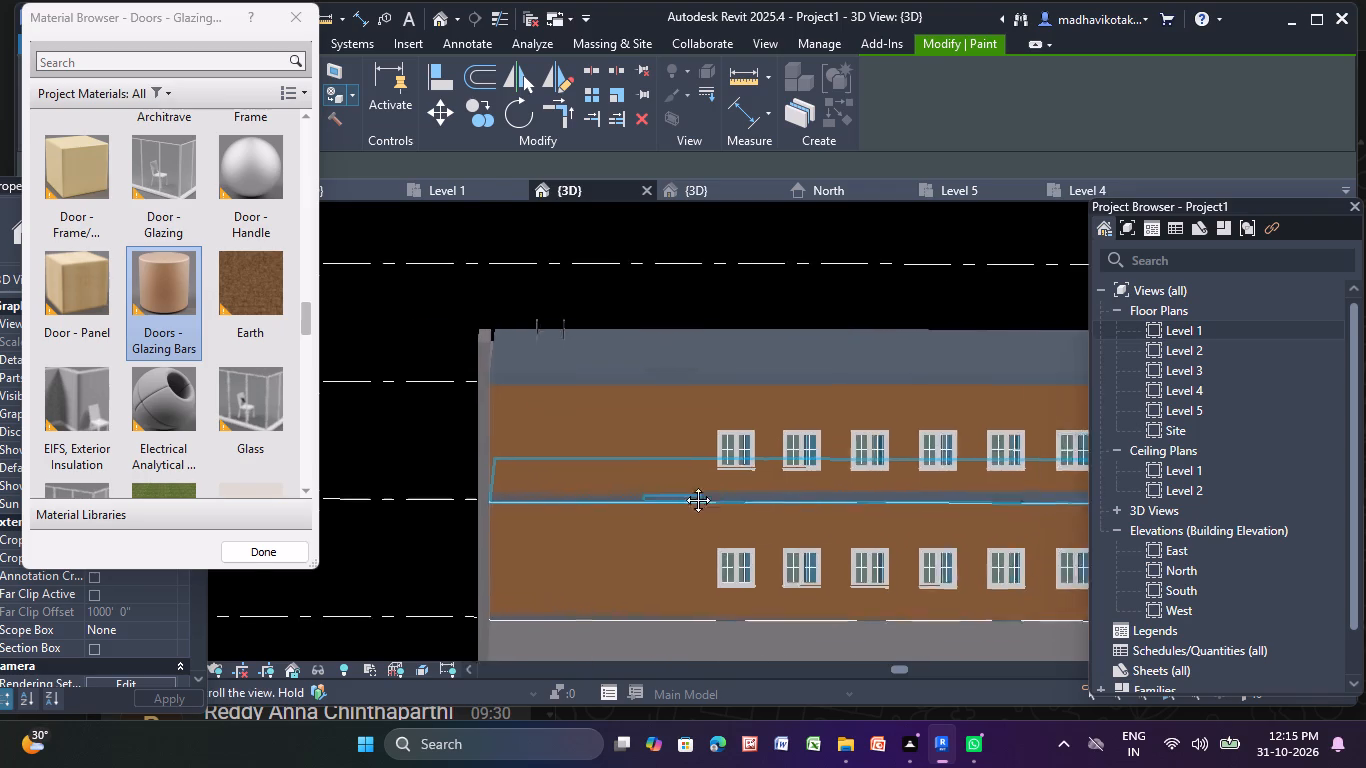
middle_drag(683, 485, 600, 388)
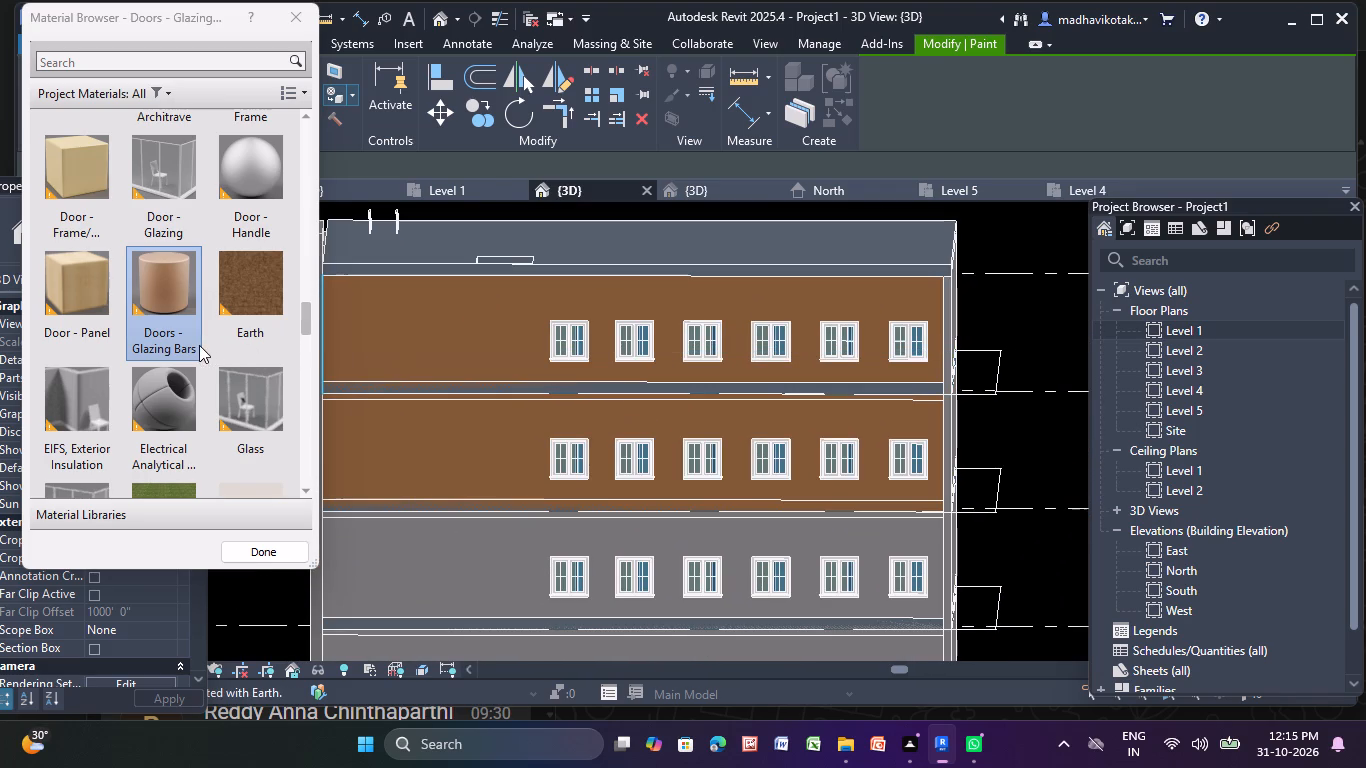
Paint the walls of the side facade's top two storeys with Wood - Stained.
scroll(179, 344, down, 7)
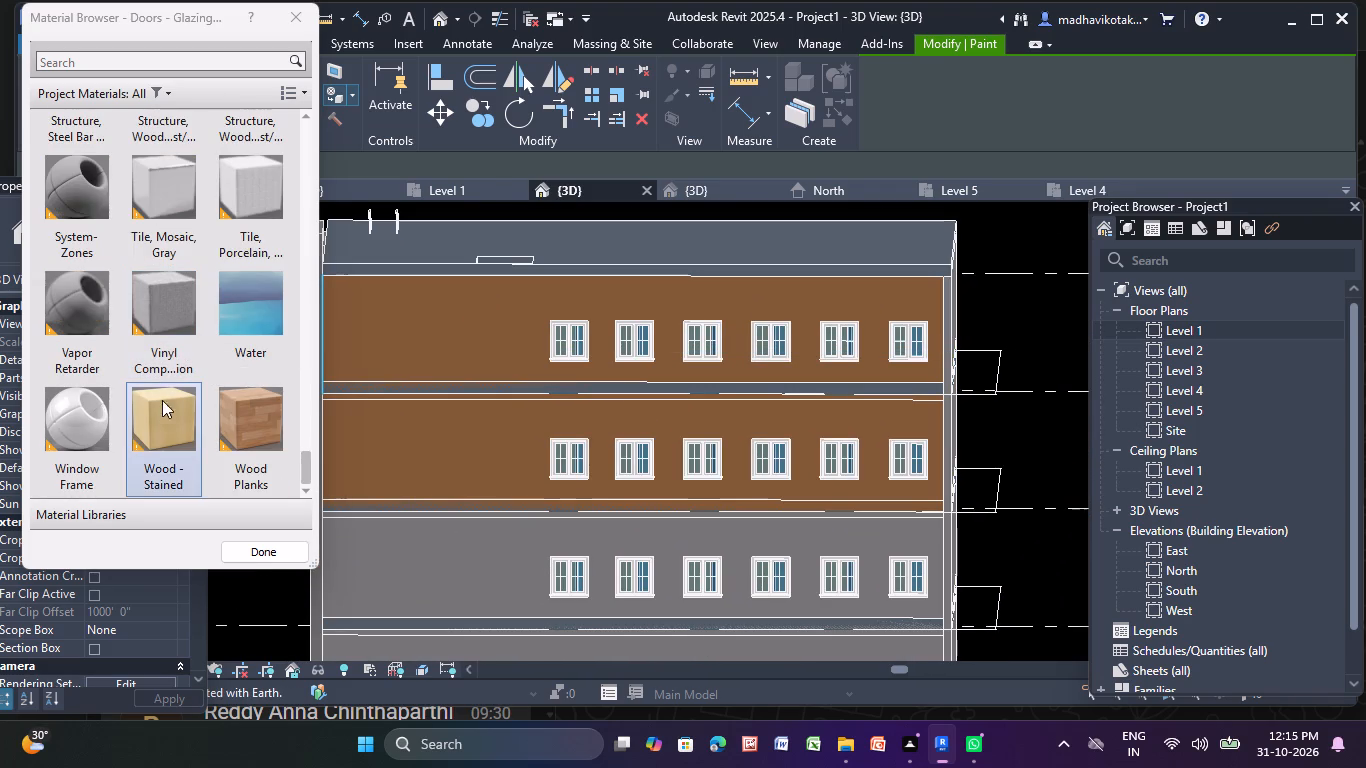
click(163, 412)
click(400, 338)
click(449, 438)
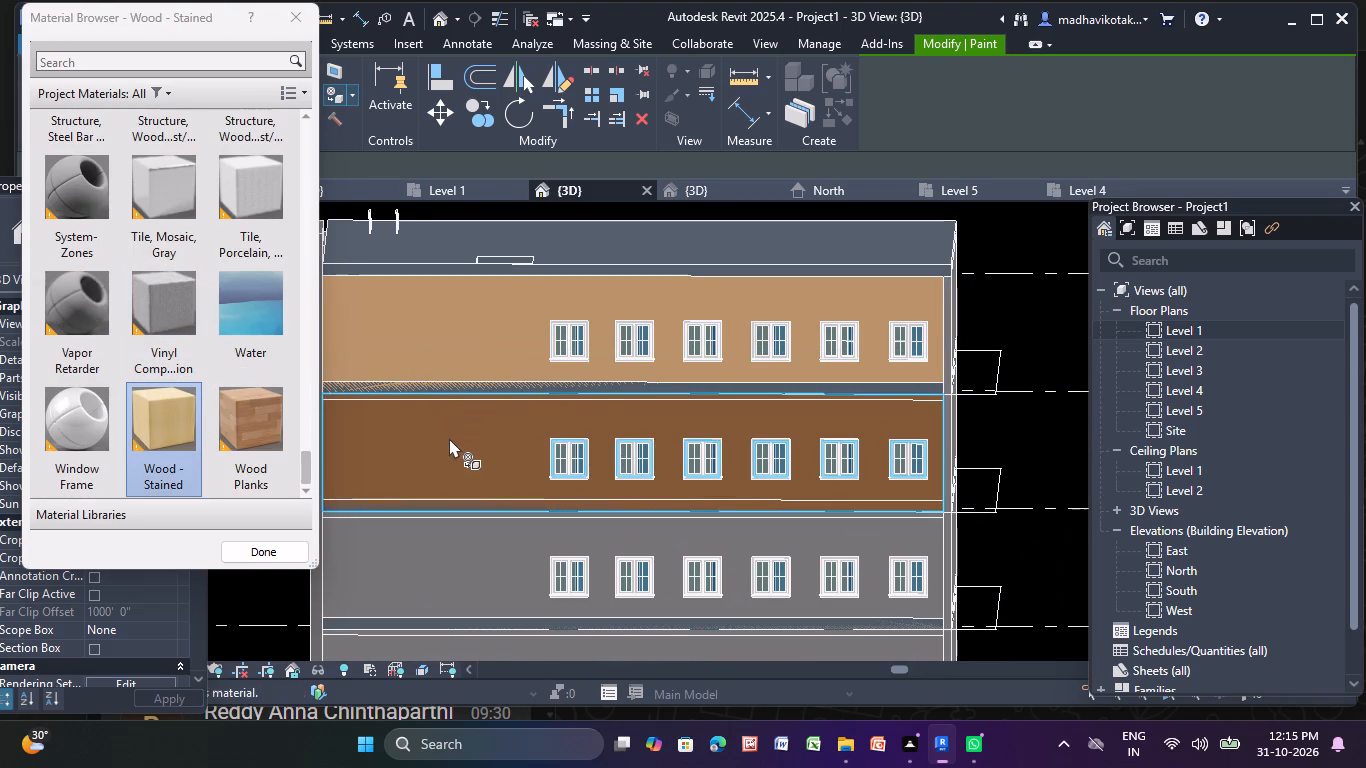
Try to paint the floor band between the side facade's top two storeys with Wood - Stained.
scroll(440, 382, up, 5)
double_click(405, 399)
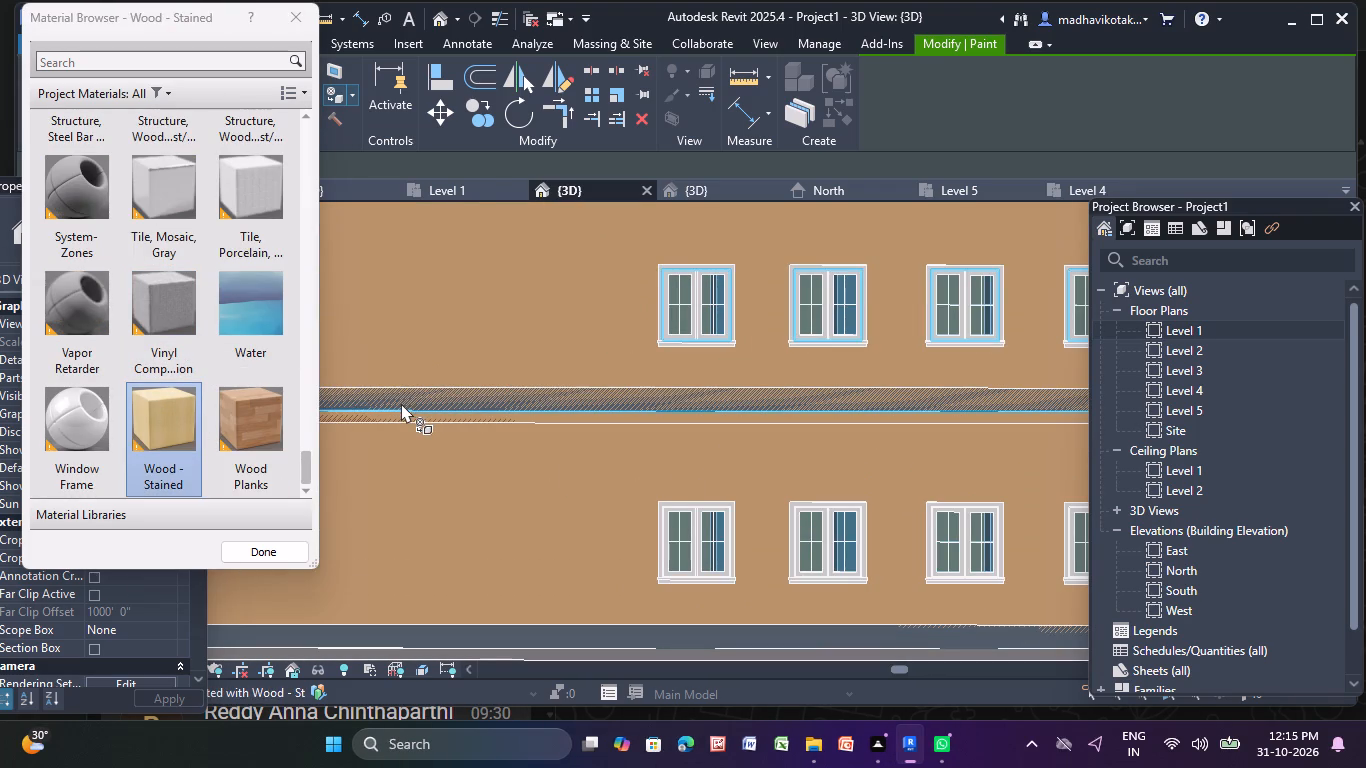
scroll(531, 420, down, 7)
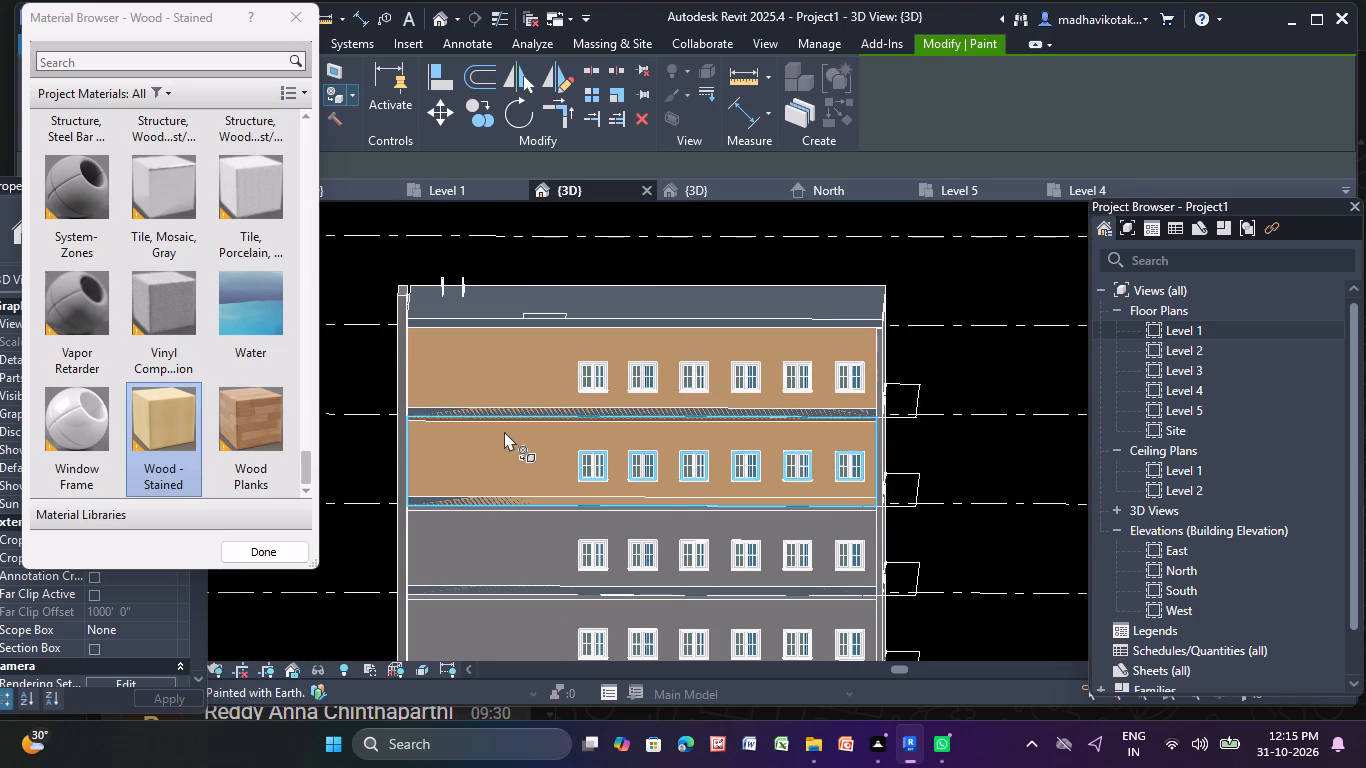
scroll(433, 404, up, 3)
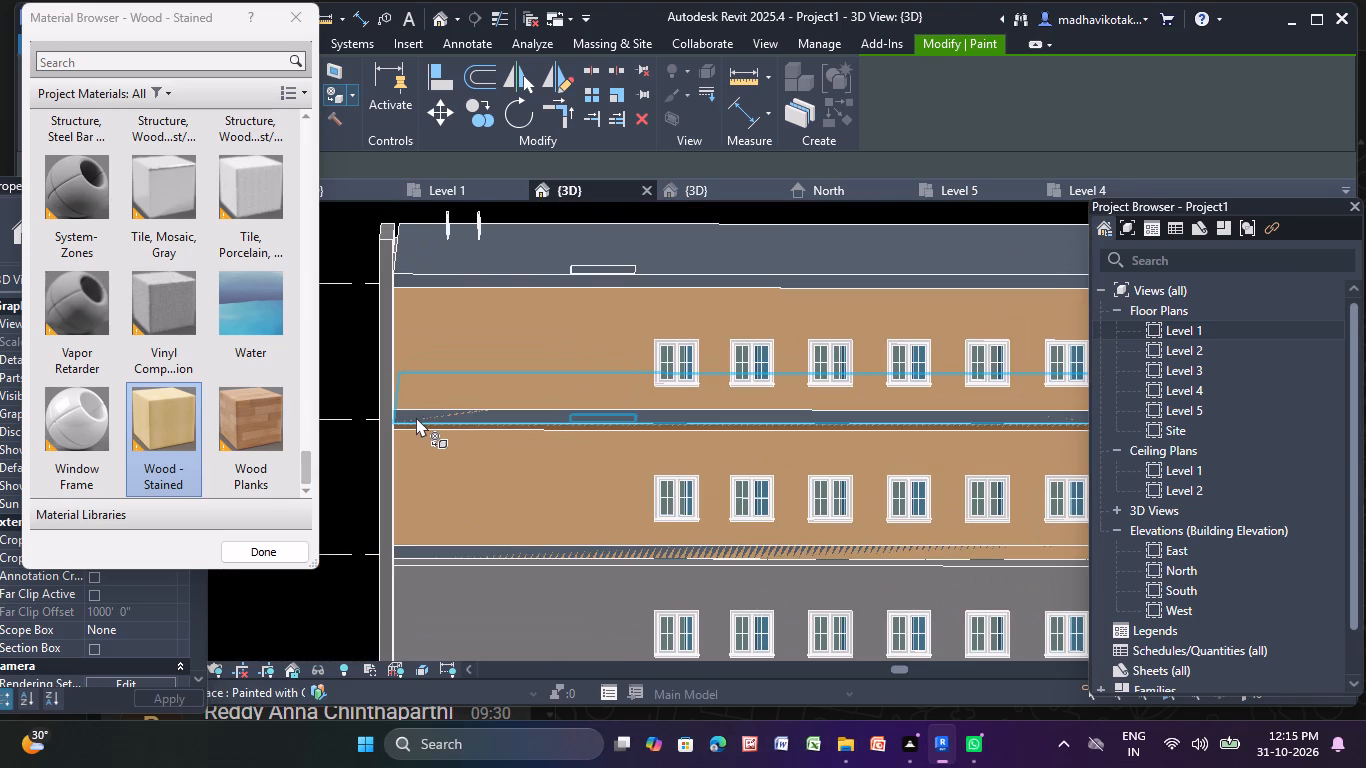
click(416, 417)
scroll(422, 410, up, 5)
double_click(479, 423)
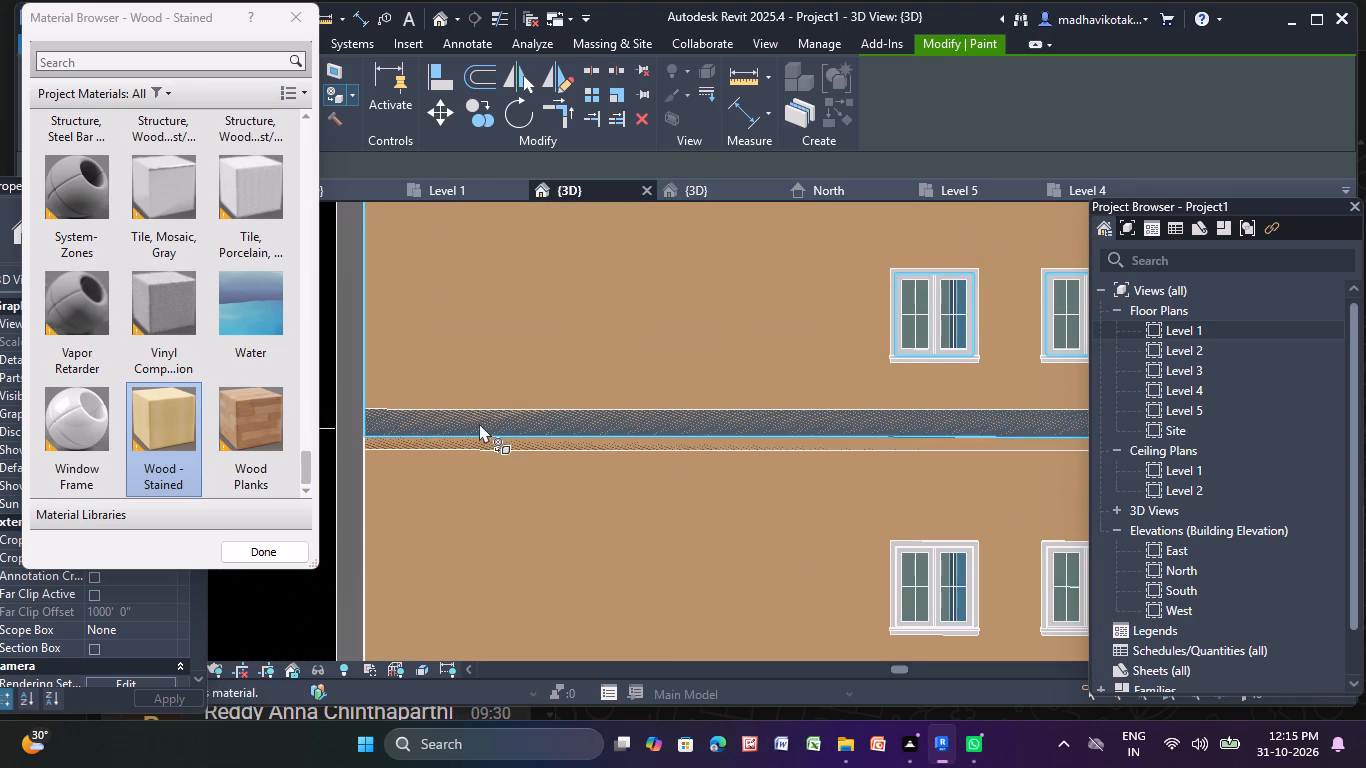
scroll(545, 439, up, 4)
double_click(591, 405)
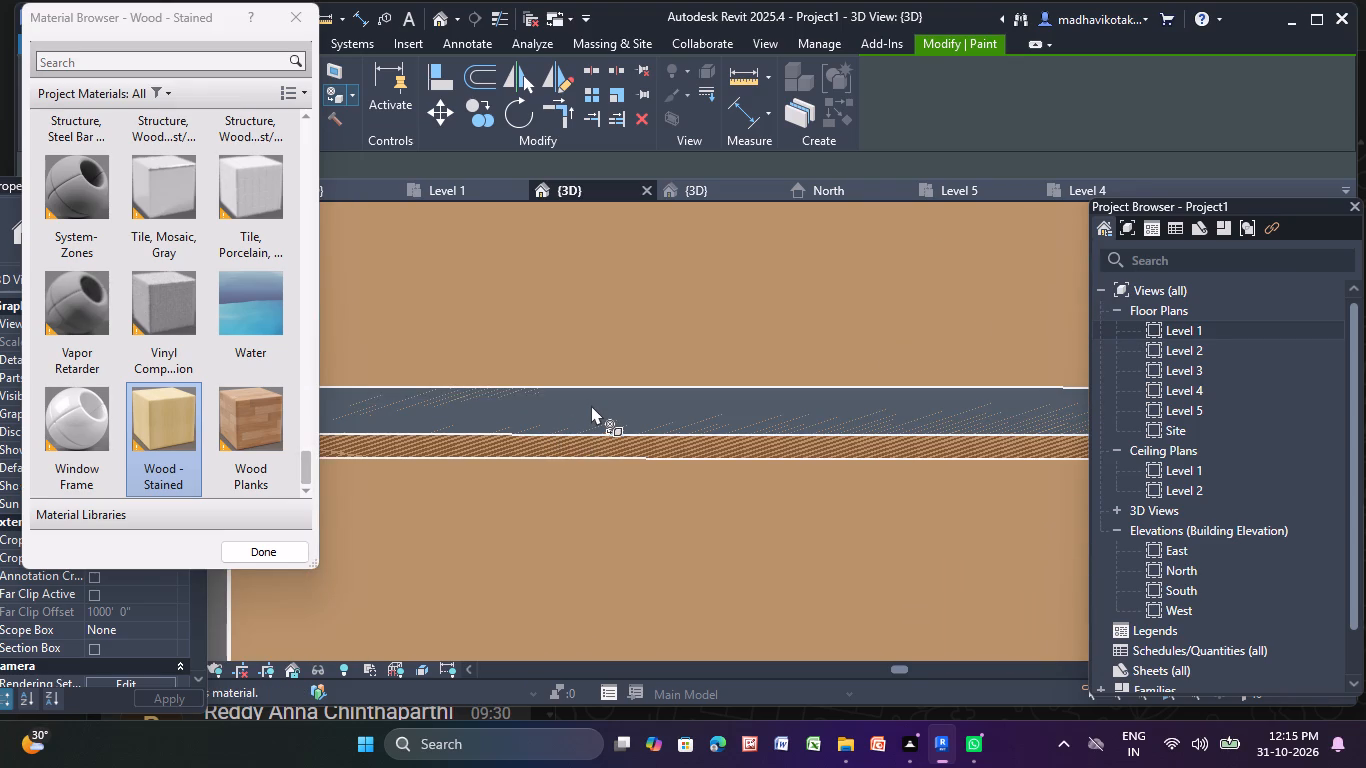
scroll(591, 405, up, 5)
double_click(591, 405)
Paint the side facade's wall on the storey above the lowest one, and the band over it, with Wood - Stained.
scroll(591, 405, down, 12)
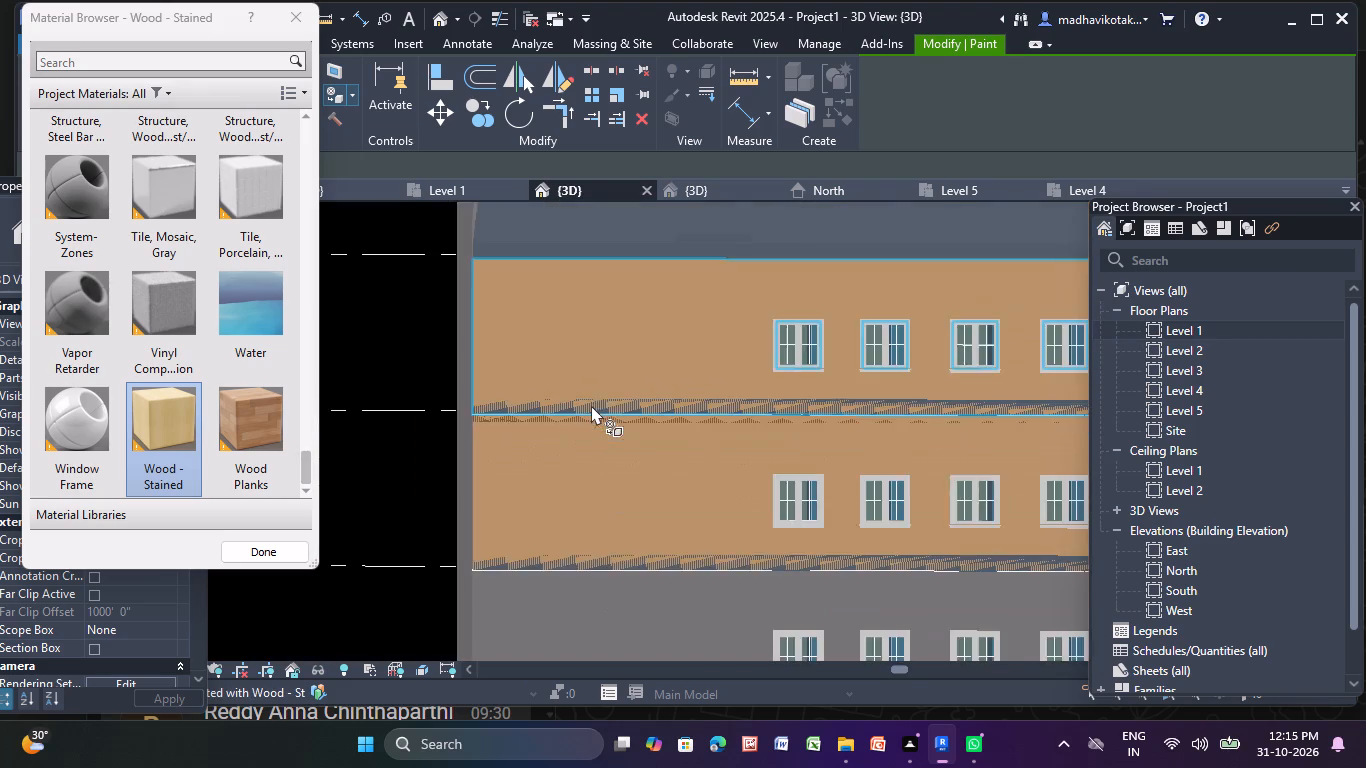
scroll(591, 405, down, 6)
middle_drag(600, 455, 502, 257)
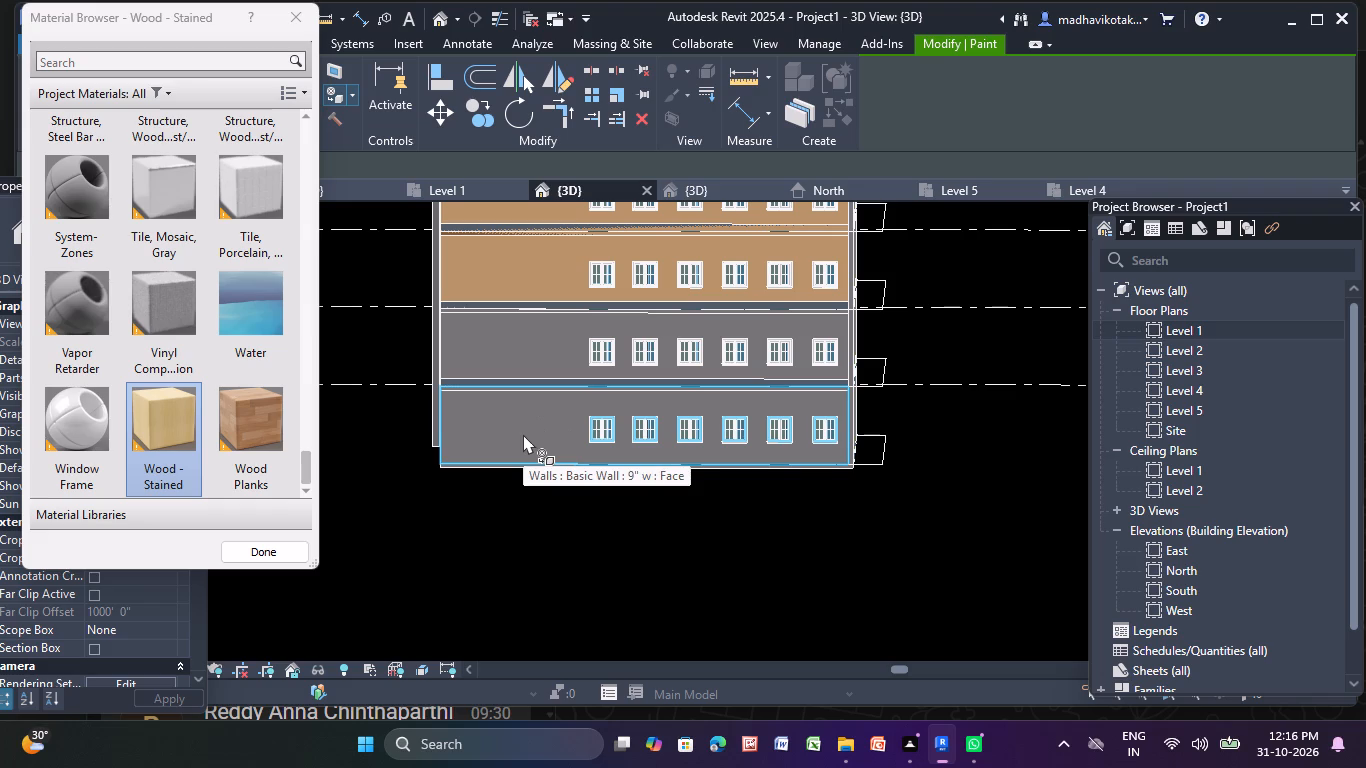
middle_drag(586, 549, 685, 551)
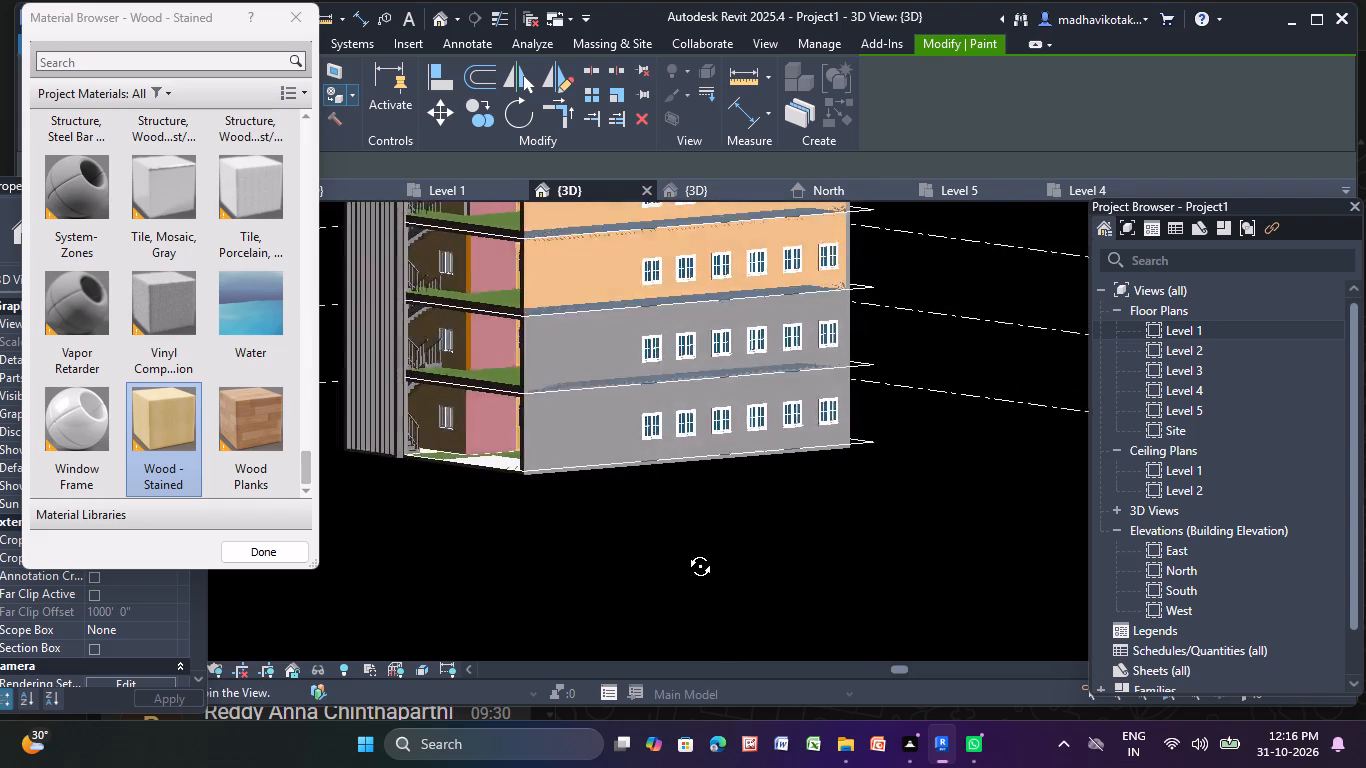
middle_drag(685, 551, 734, 563)
scroll(622, 334, up, 4)
scroll(546, 304, up, 5)
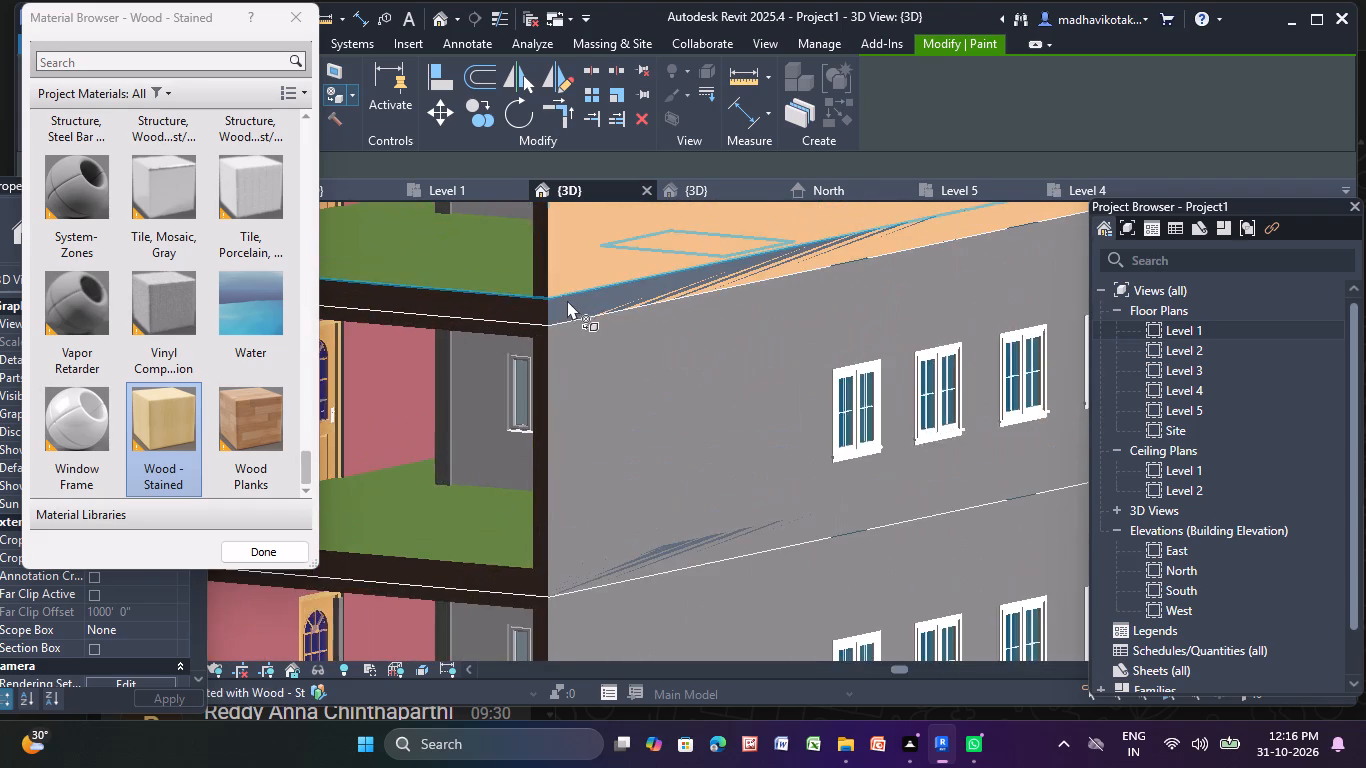
scroll(573, 301, up, 5)
click(557, 302)
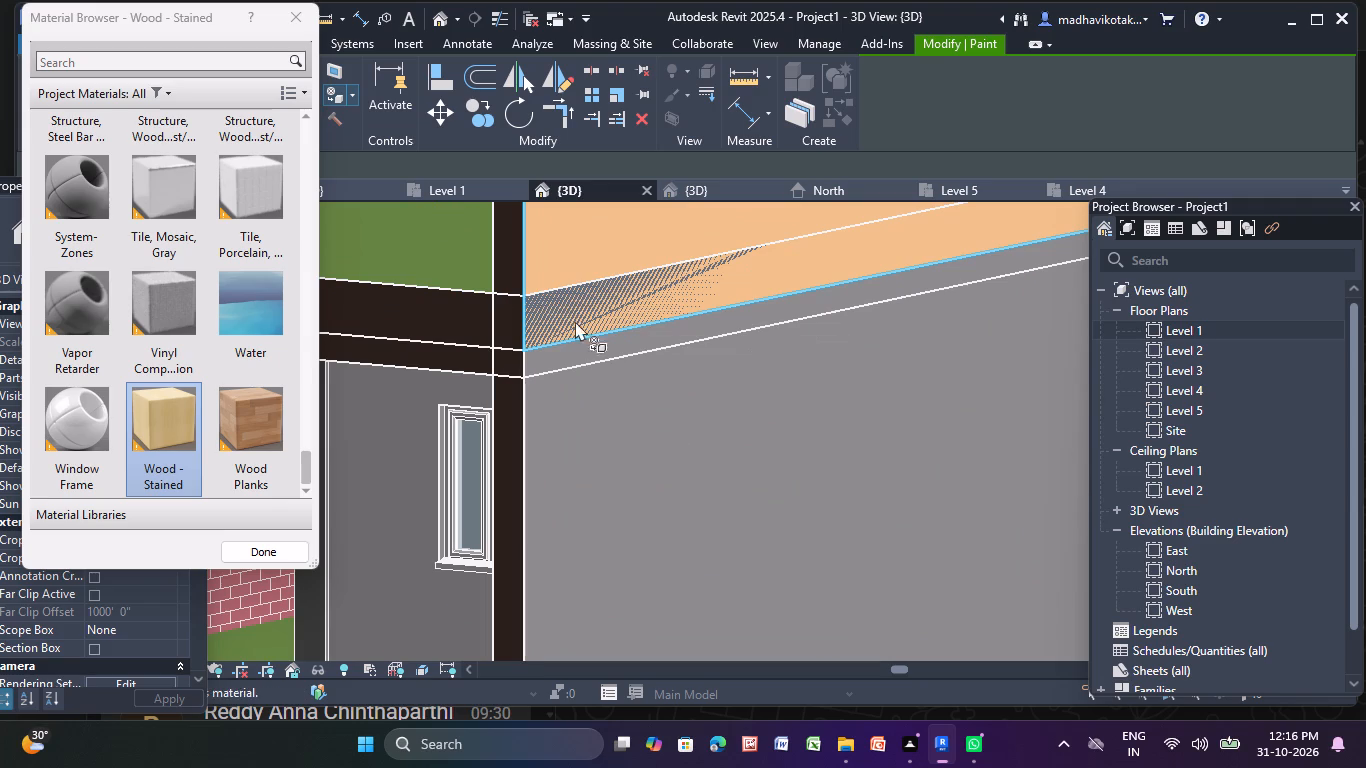
click(684, 467)
Paint the lower strip of the band above that storey with Wood - Stained and reapply it to the upper strip.
click(553, 367)
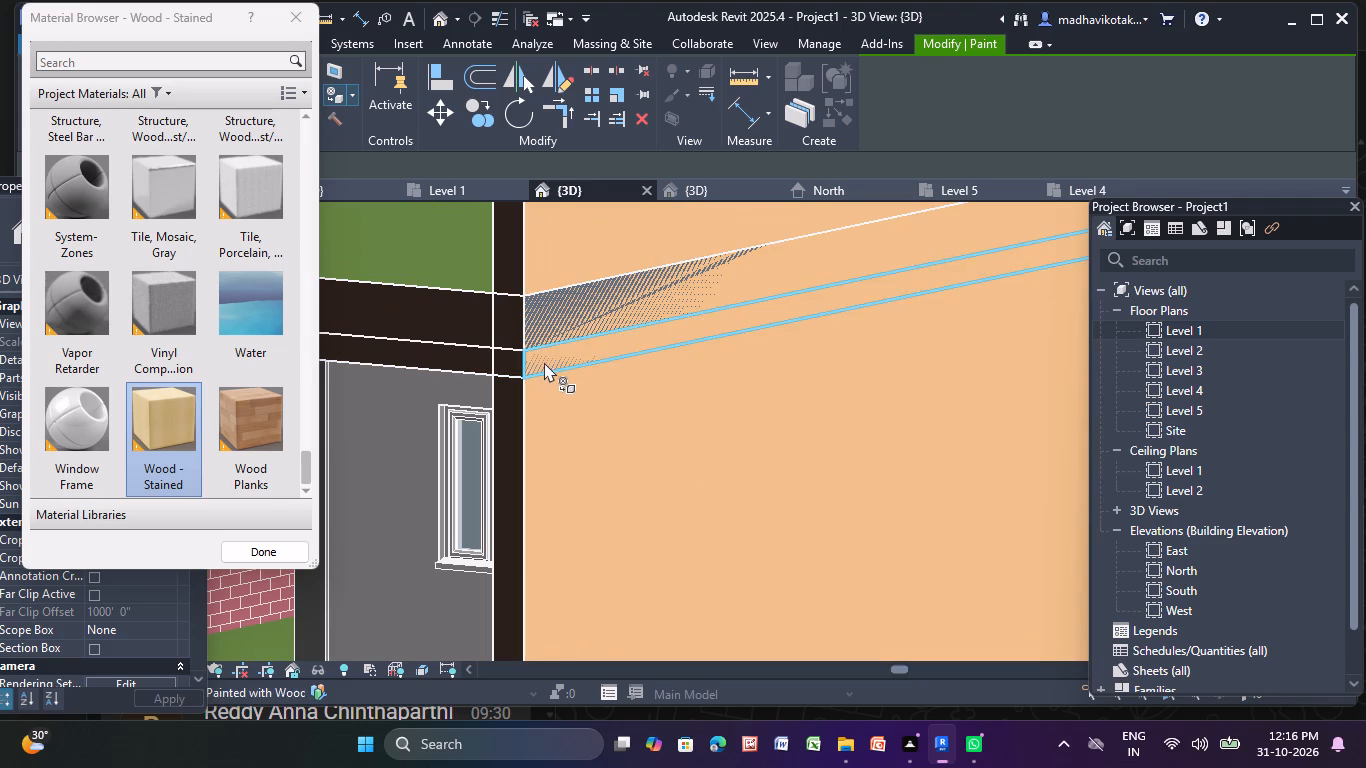
click(544, 362)
double_click(538, 311)
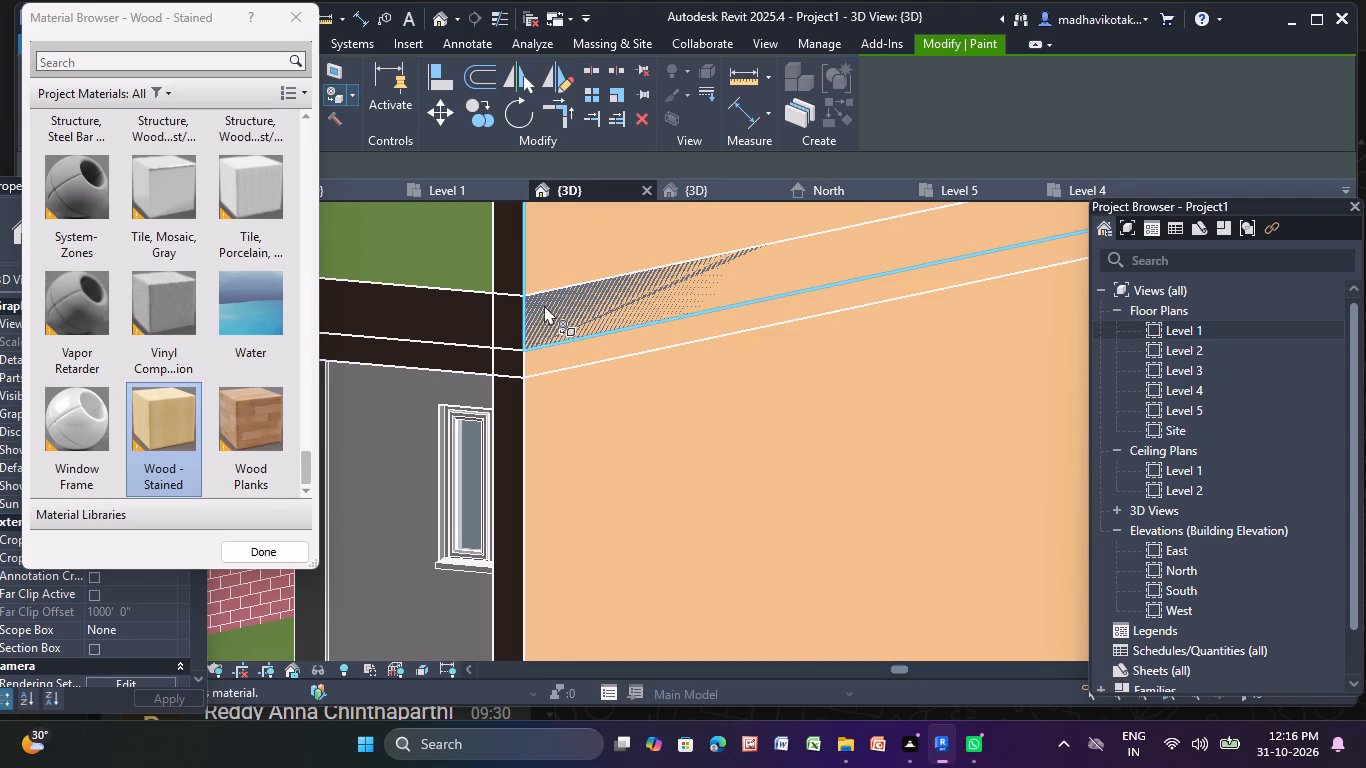
click(544, 305)
Paint the wall of the six-window side facade's lowest storey with Wood - Stained.
scroll(544, 305, down, 7)
scroll(675, 500, down, 2)
middle_drag(674, 494, 599, 344)
scroll(570, 400, up, 3)
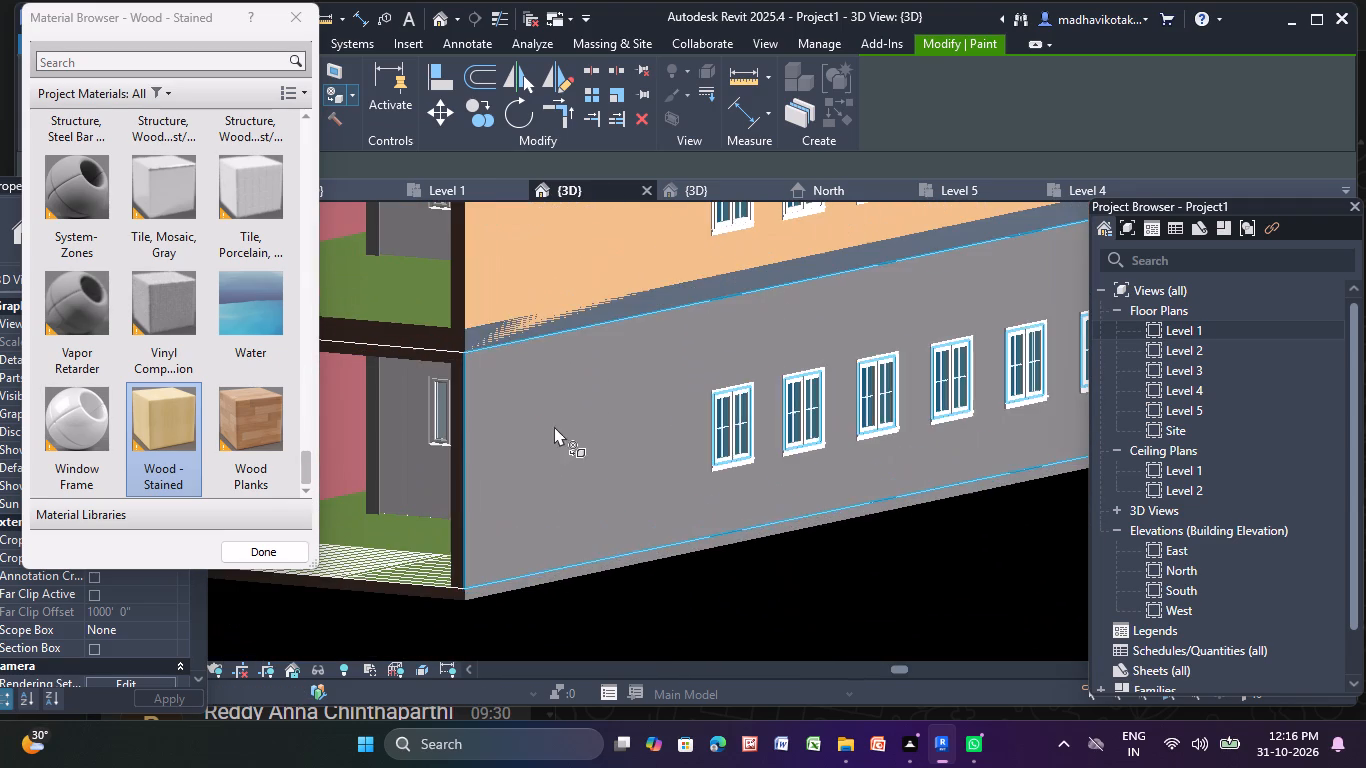
click(554, 426)
Try to paint the floor band above the six-window facade's lowest storey with Wood - Stained, covering its upper and lower strips.
click(746, 278)
scroll(746, 278, up, 3)
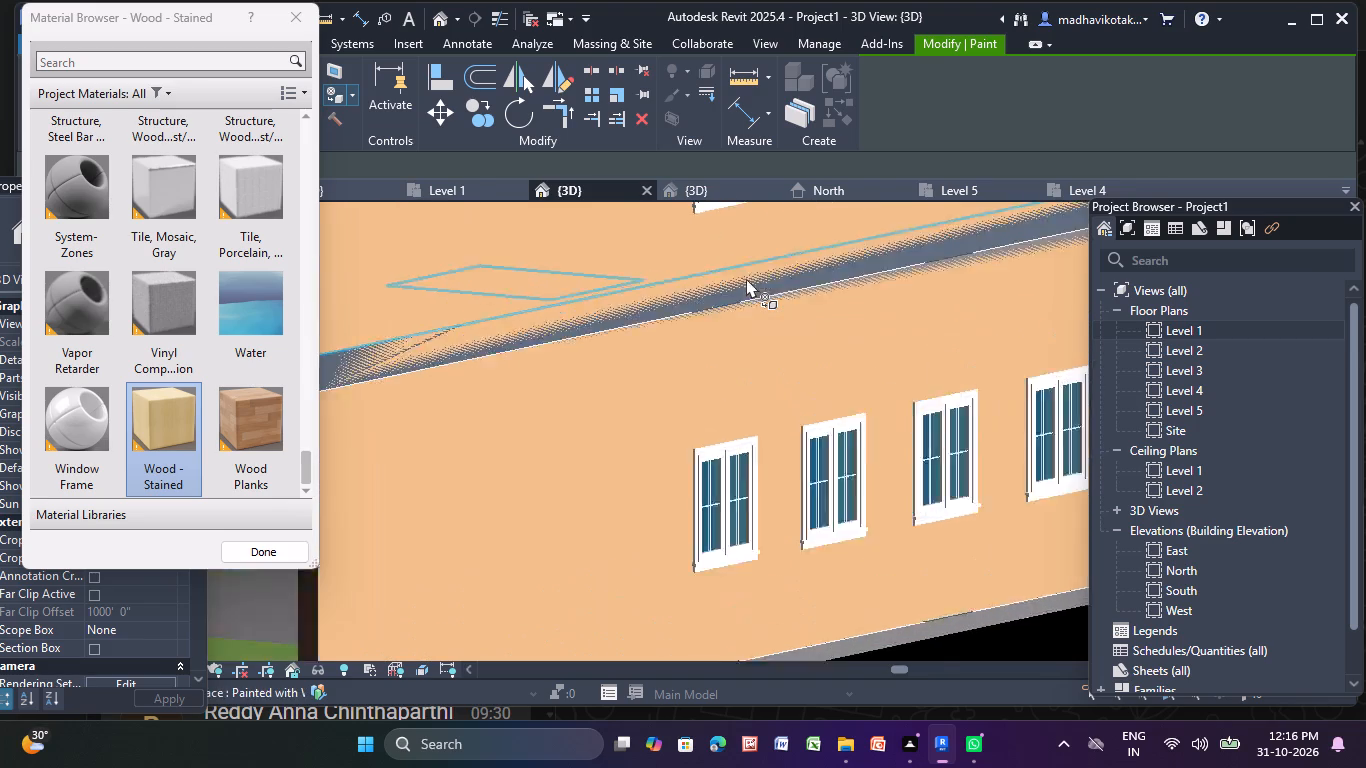
scroll(746, 278, up, 2)
click(788, 273)
scroll(719, 299, down, 4)
scroll(501, 338, up, 4)
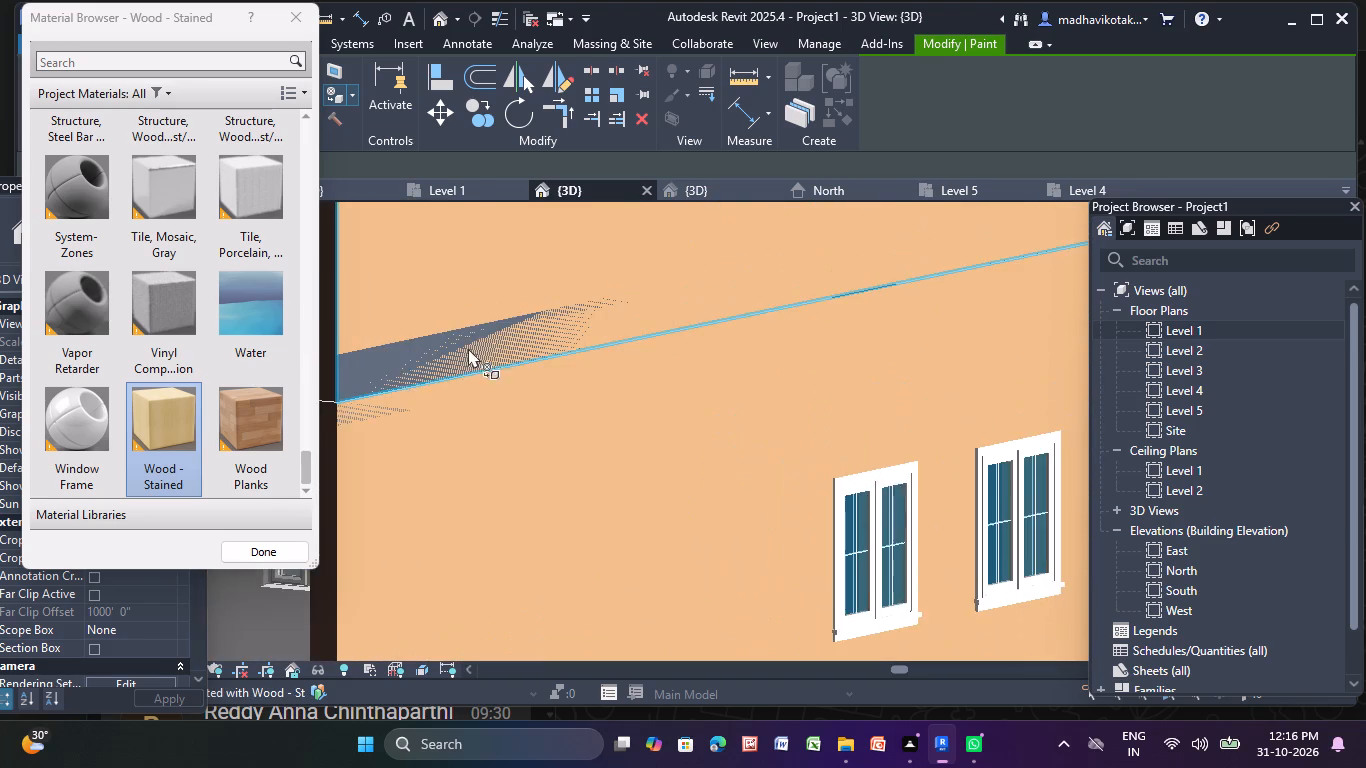
click(384, 362)
triple_click(380, 361)
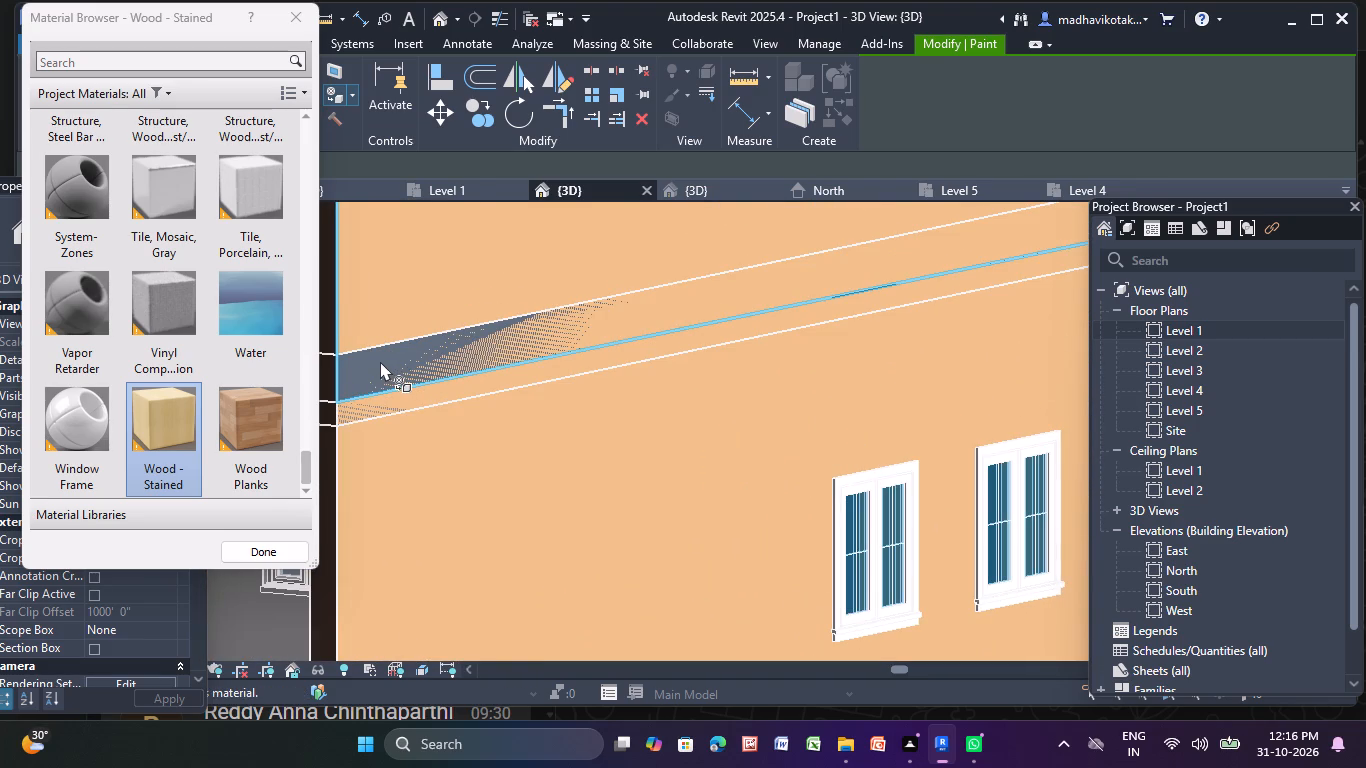
click(380, 361)
Paint the walls of all four storeys of the windowless facade with Wood - Stained.
scroll(380, 361, down, 12)
scroll(536, 414, down, 5)
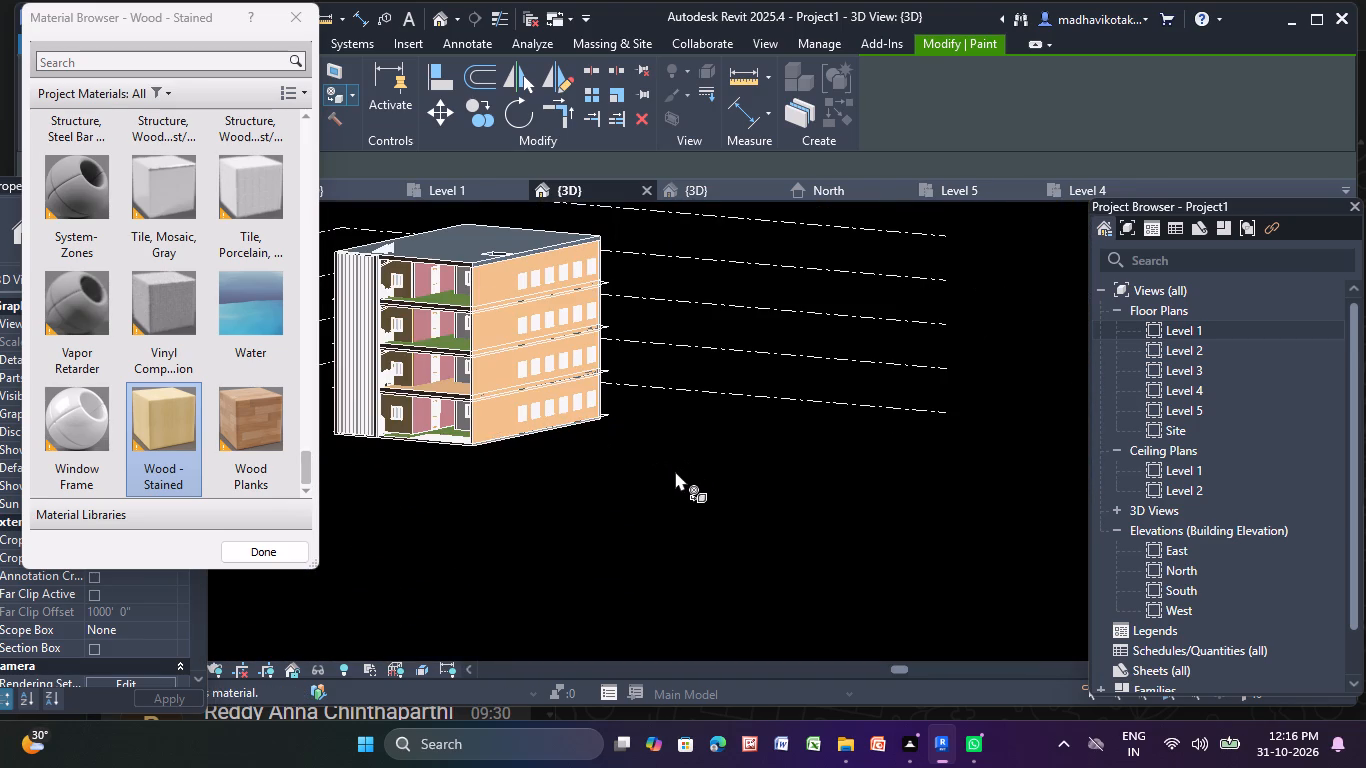
middle_drag(675, 471, 384, 516)
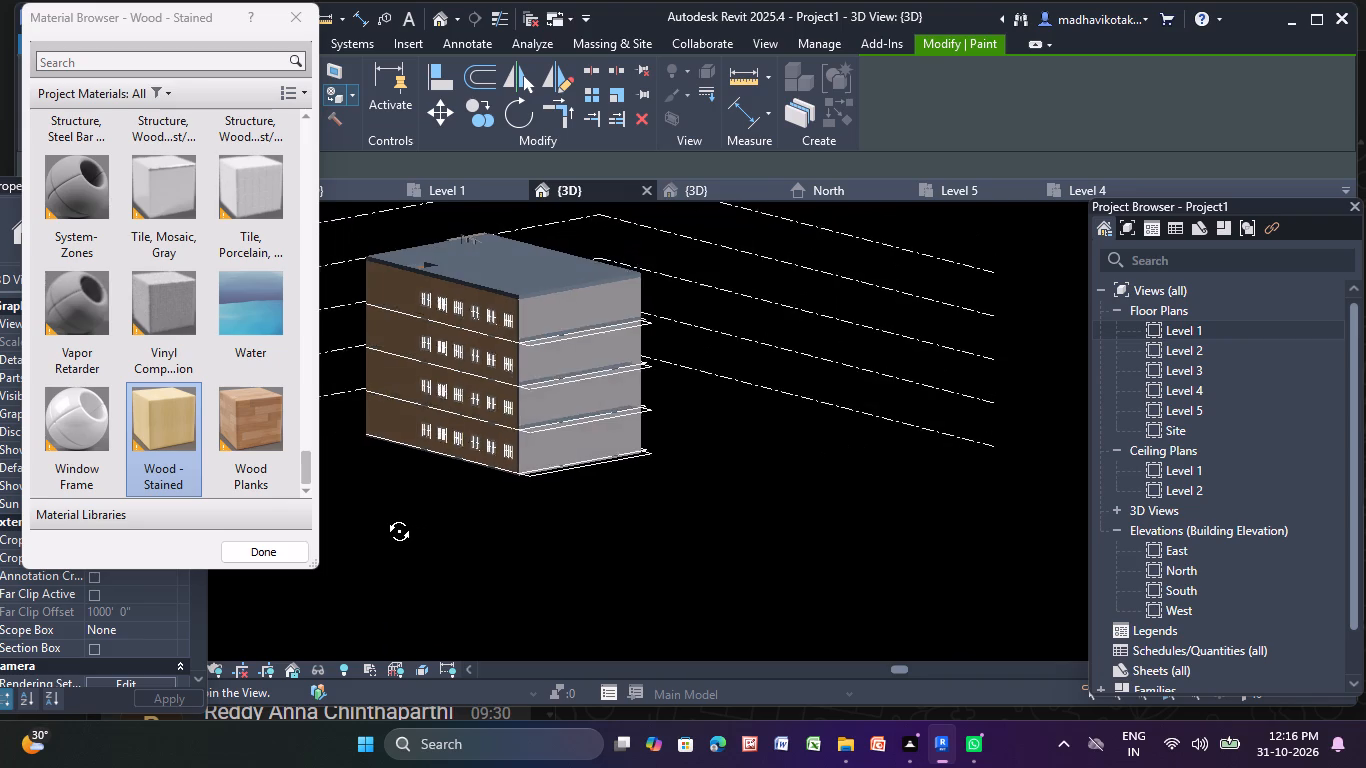
middle_drag(384, 516, 313, 497)
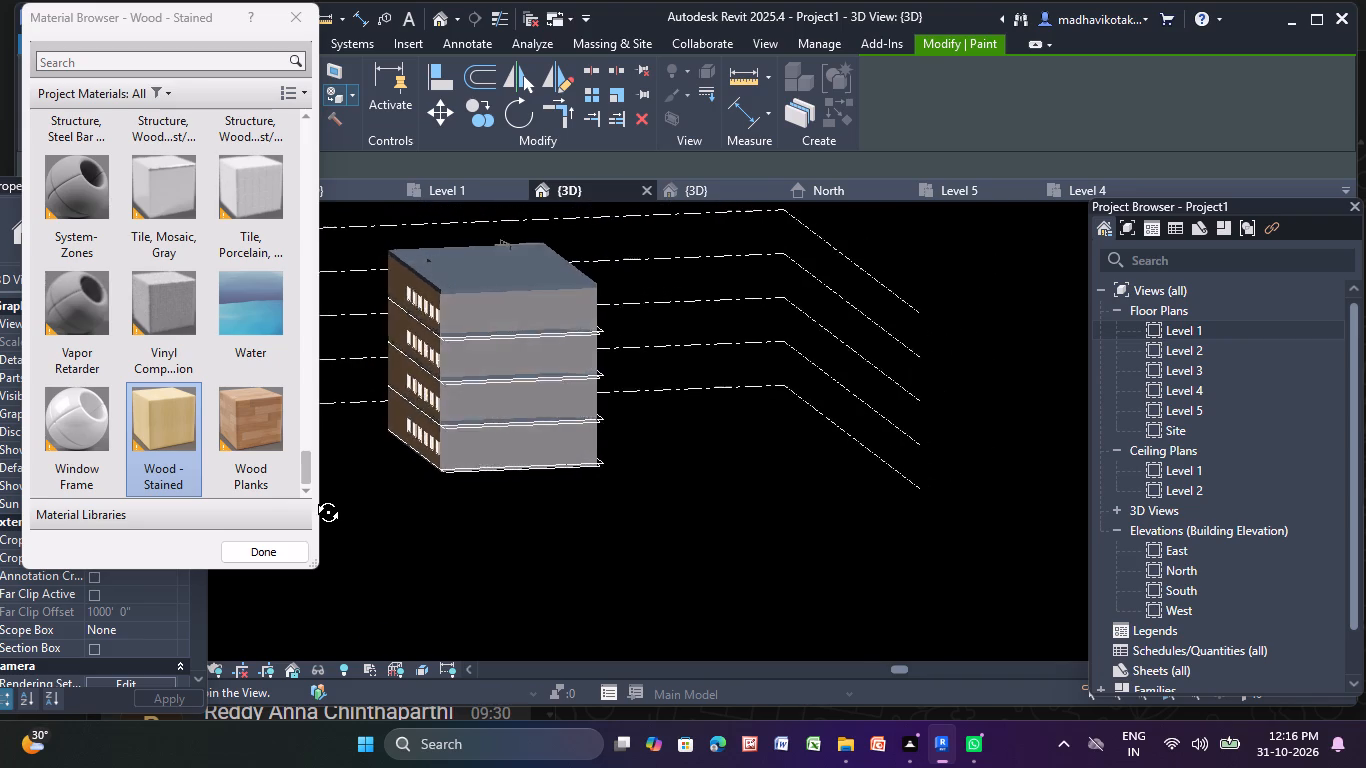
middle_drag(313, 497, 314, 497)
shift+scroll(314, 496, down, 1)
scroll(526, 337, up, 5)
click(545, 305)
click(499, 400)
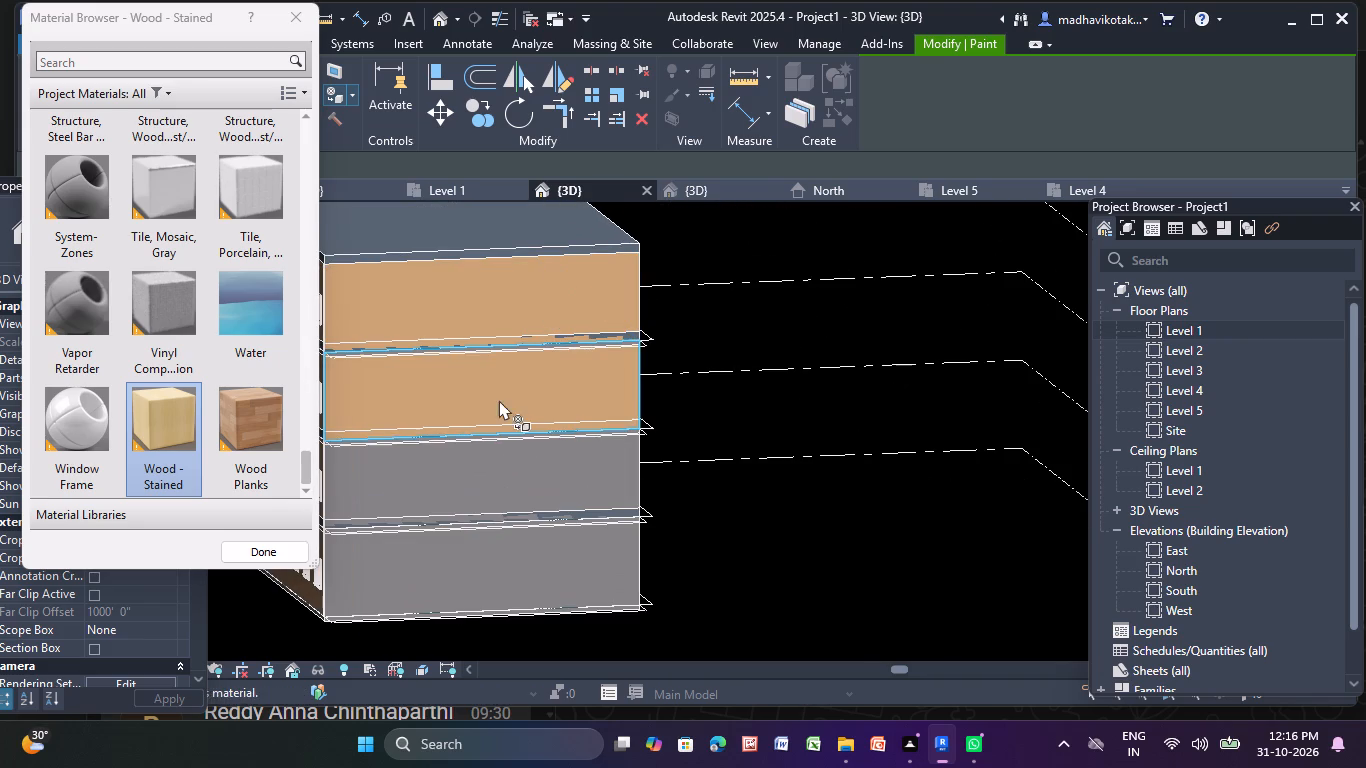
click(483, 502)
click(473, 606)
click(479, 587)
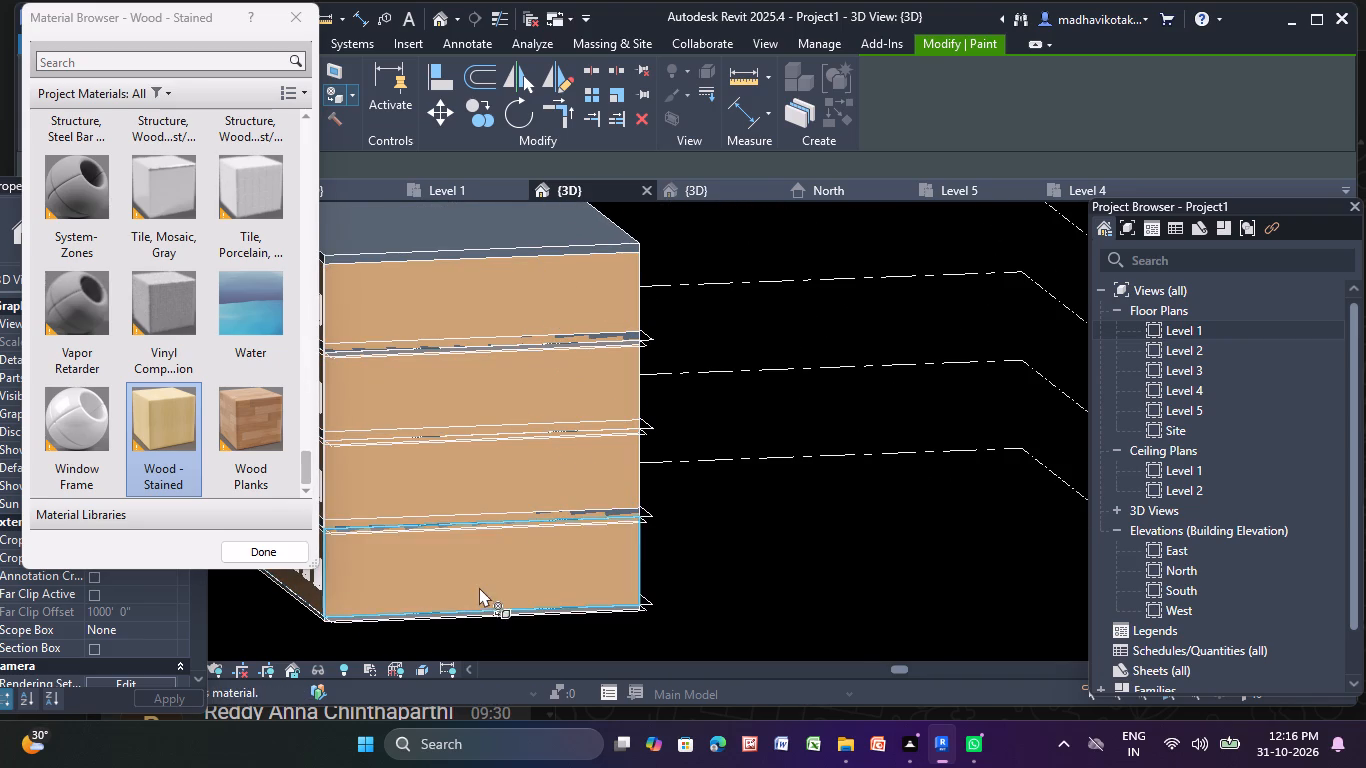
Try to paint the floor band above the windowless facade's lowest storey with Wood - Stained.
scroll(614, 481, up, 12)
double_click(518, 612)
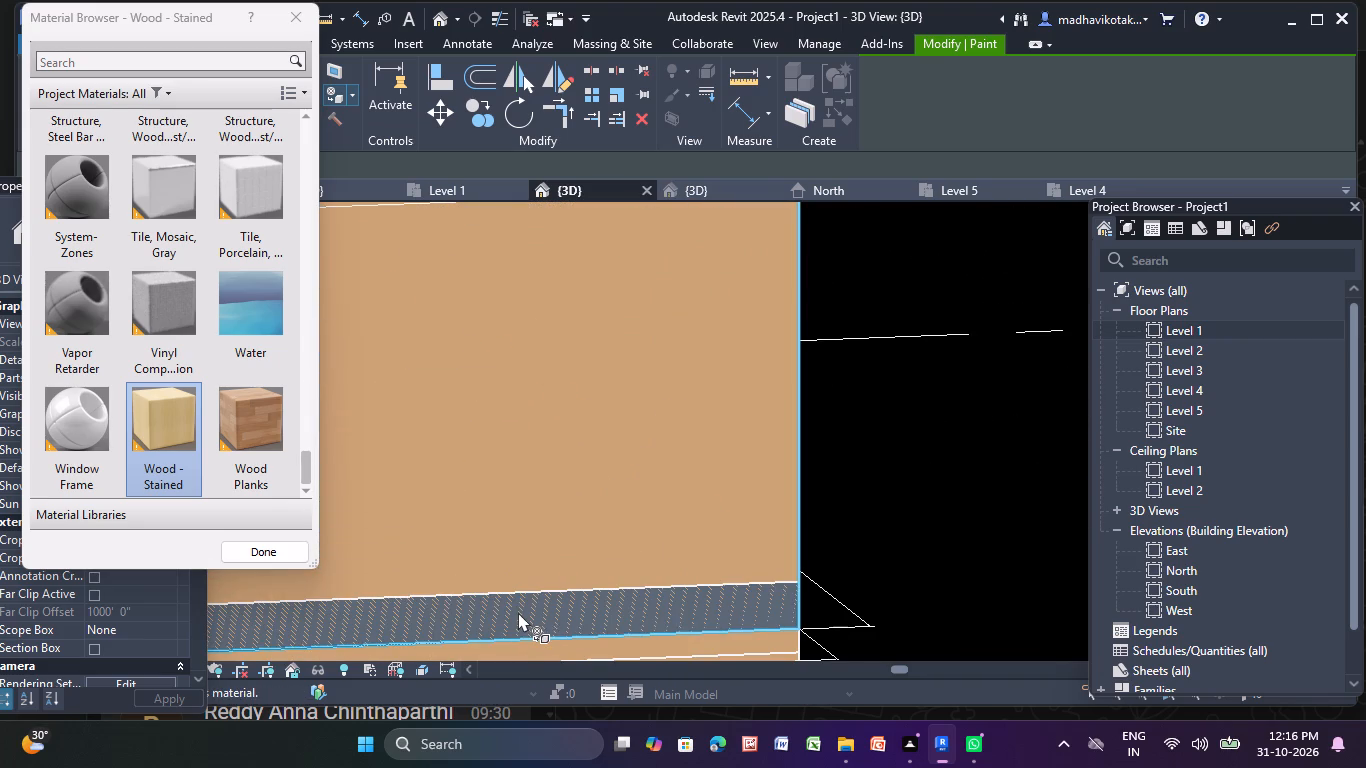
Paint the top two storeys of the eight-window facade with Wood - Stained, including the narrow wall sections at the end.
scroll(544, 585, down, 15)
shift+middle_drag(749, 577, 624, 579)
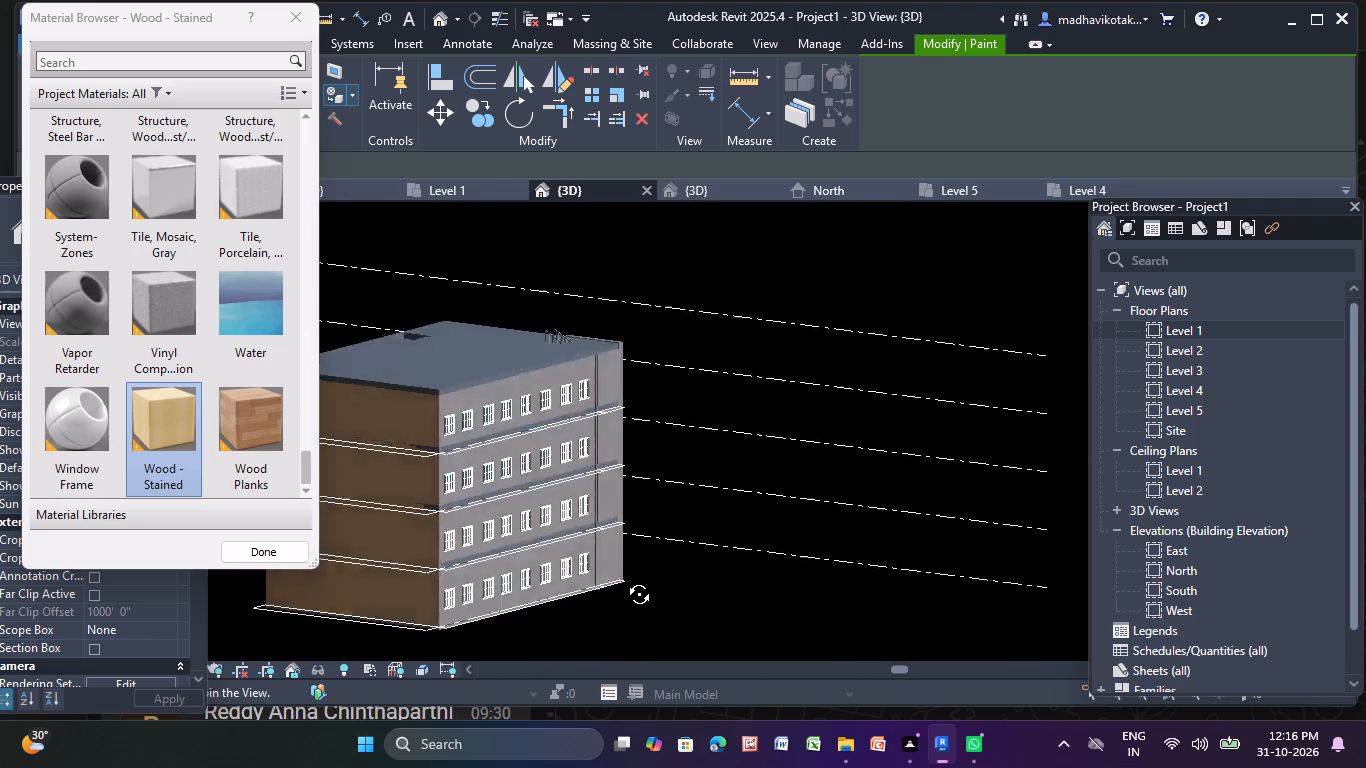
shift+middle_drag(624, 579, 507, 560)
scroll(507, 486, up, 5)
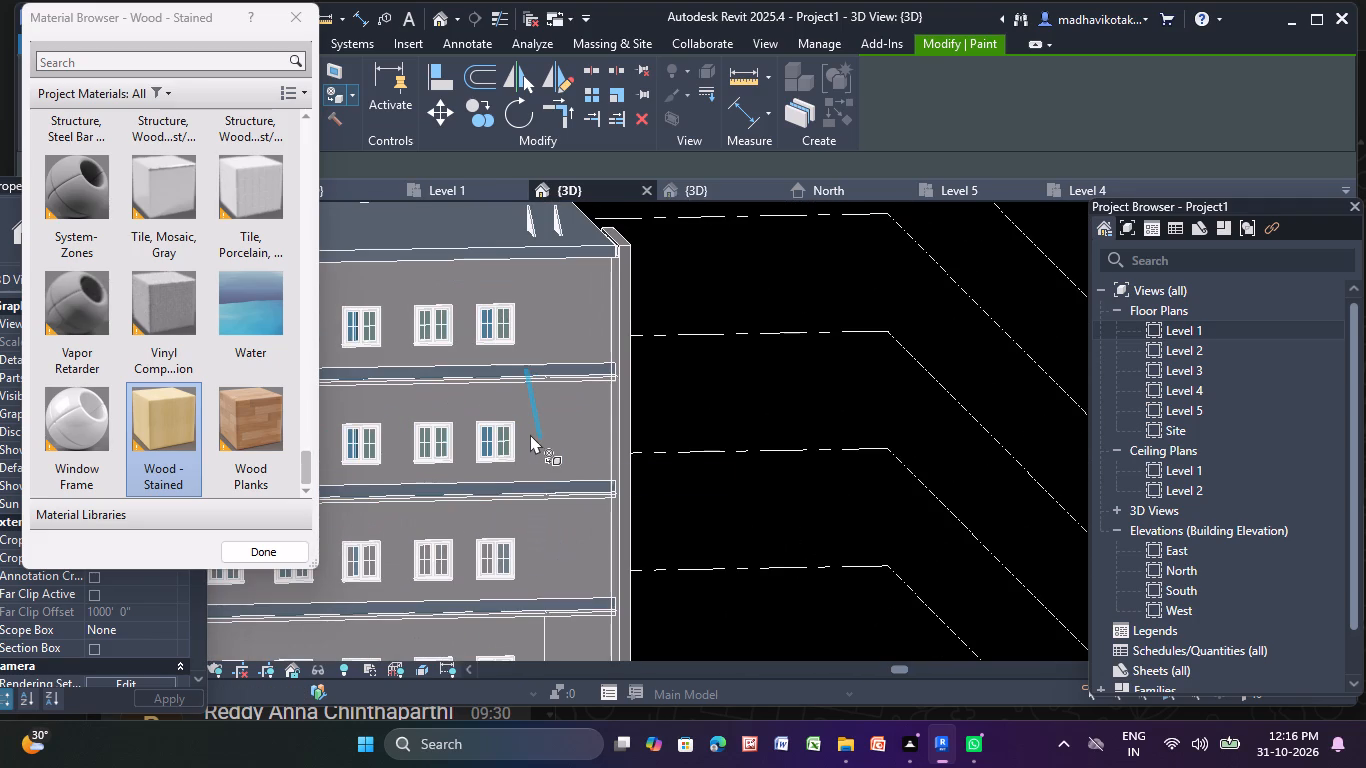
scroll(560, 438, down, 1)
middle_drag(560, 438, 707, 422)
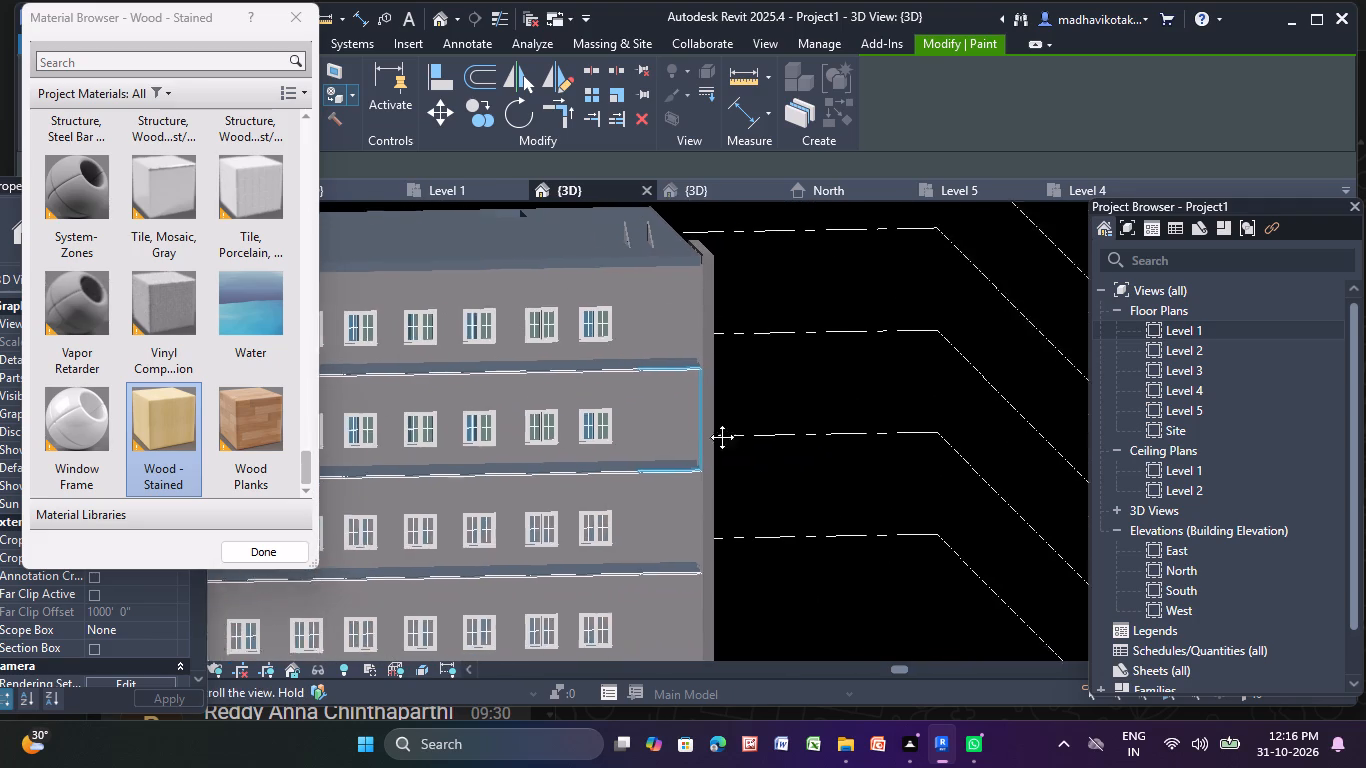
middle_drag(707, 422, 790, 424)
click(787, 427)
click(800, 327)
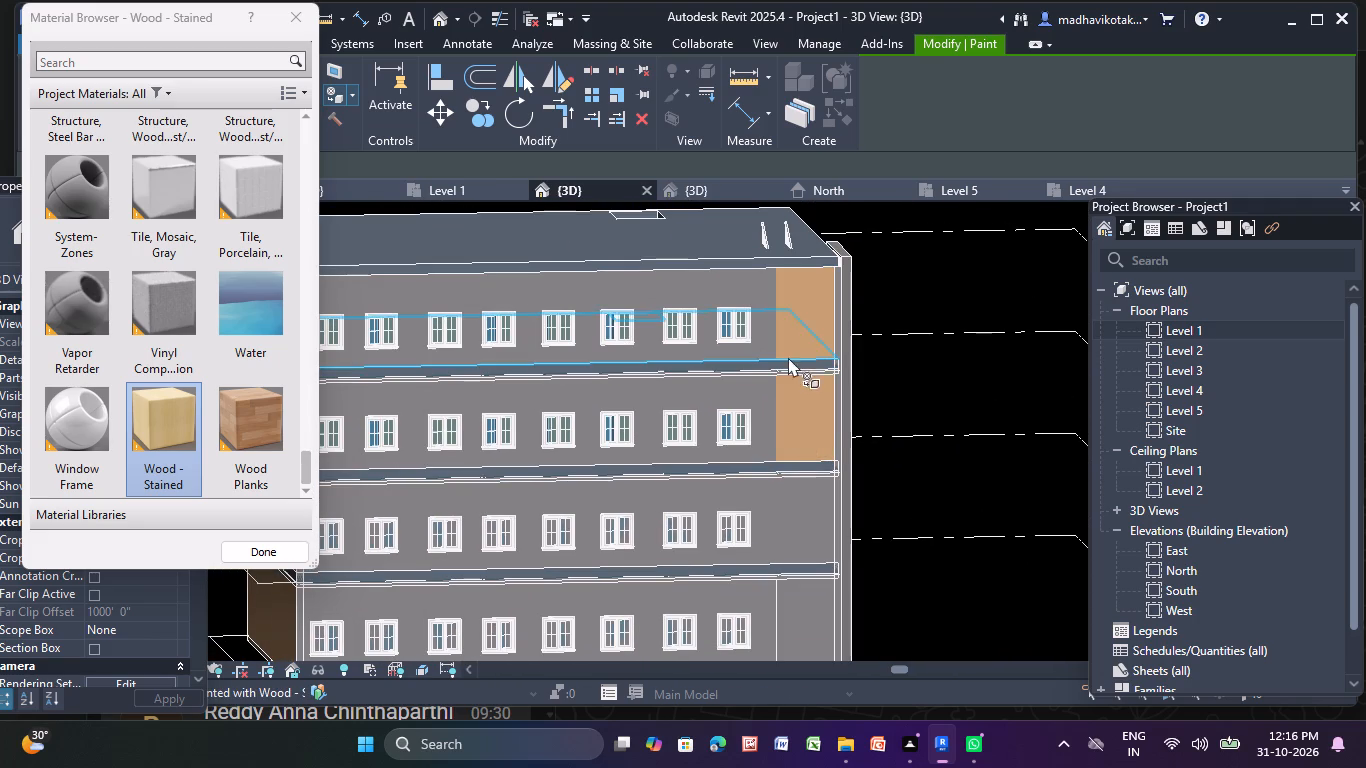
click(764, 439)
click(700, 285)
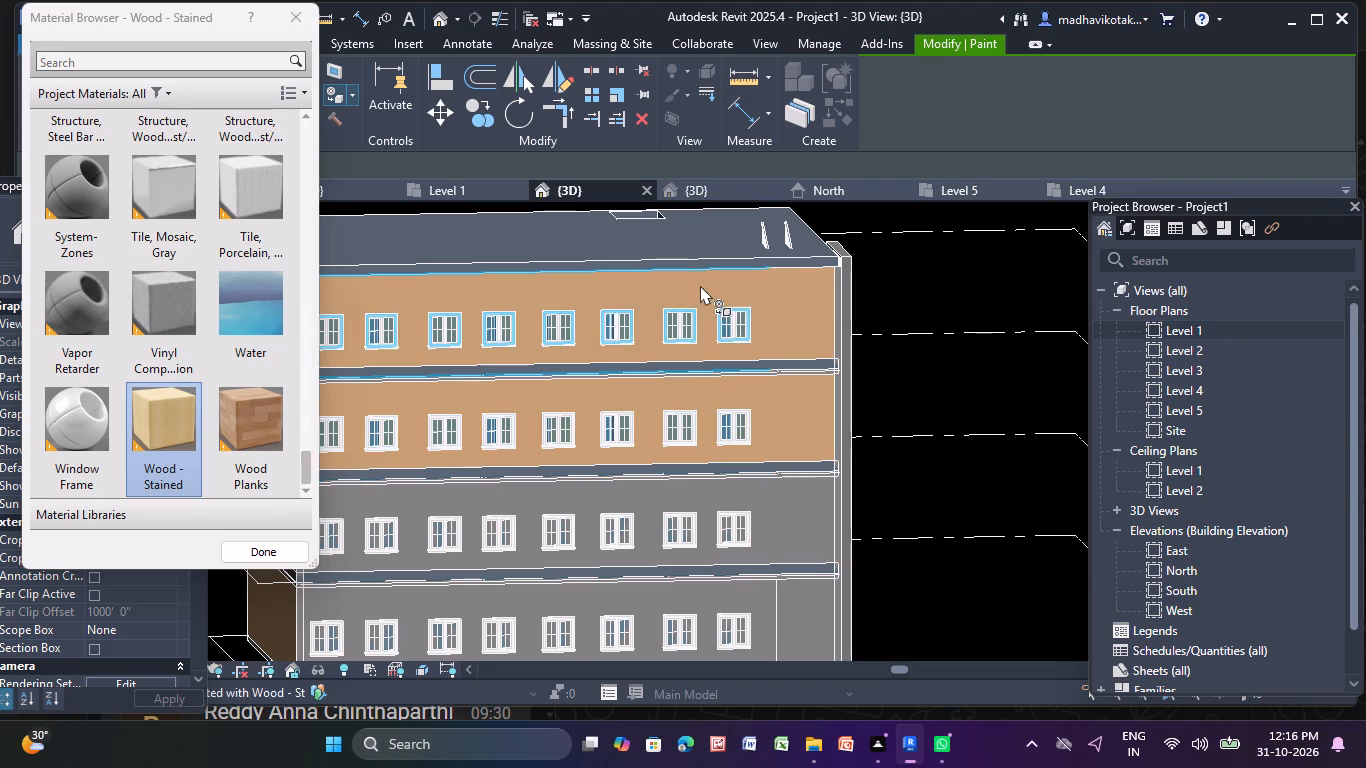
Paint the upper and lower strips of the band between the eight-window facade's top two storeys with Wood - Stained.
scroll(685, 362, up, 11)
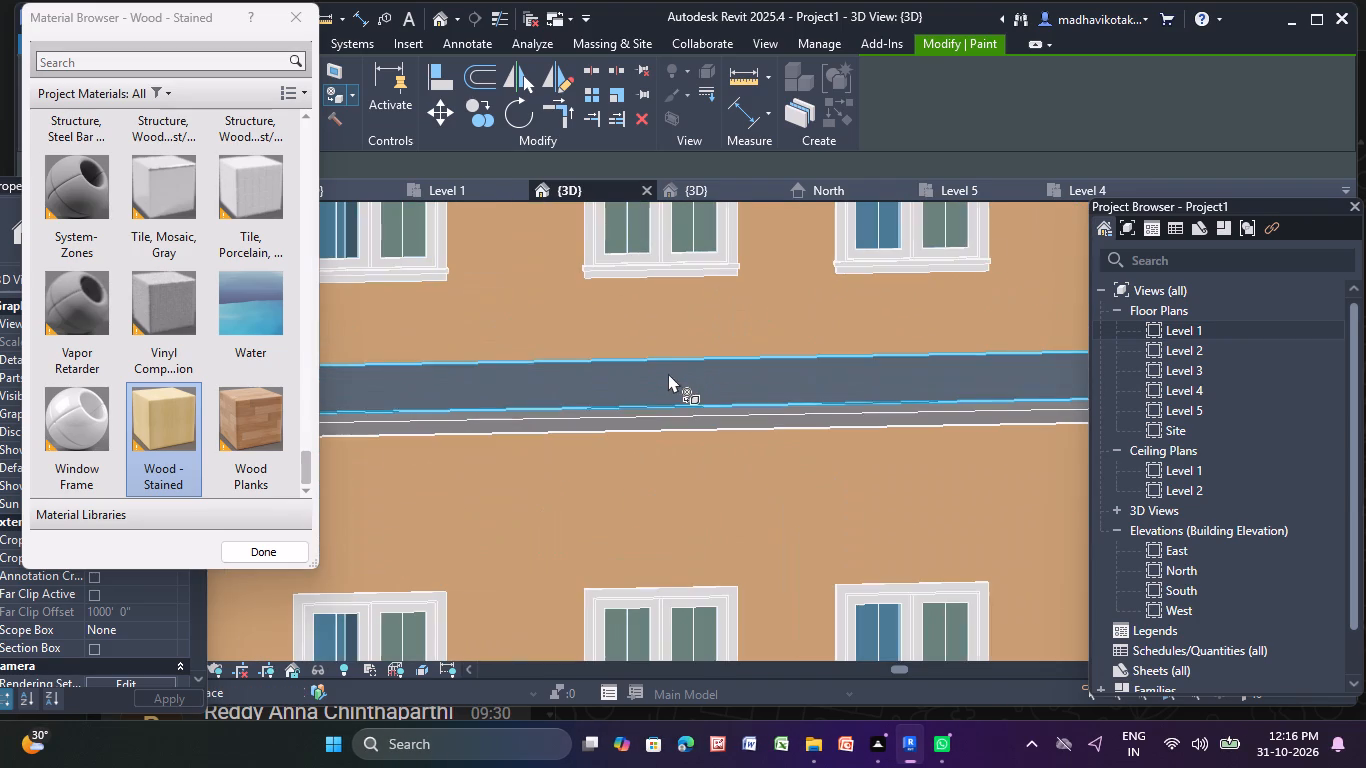
click(655, 381)
scroll(655, 381, up, 10)
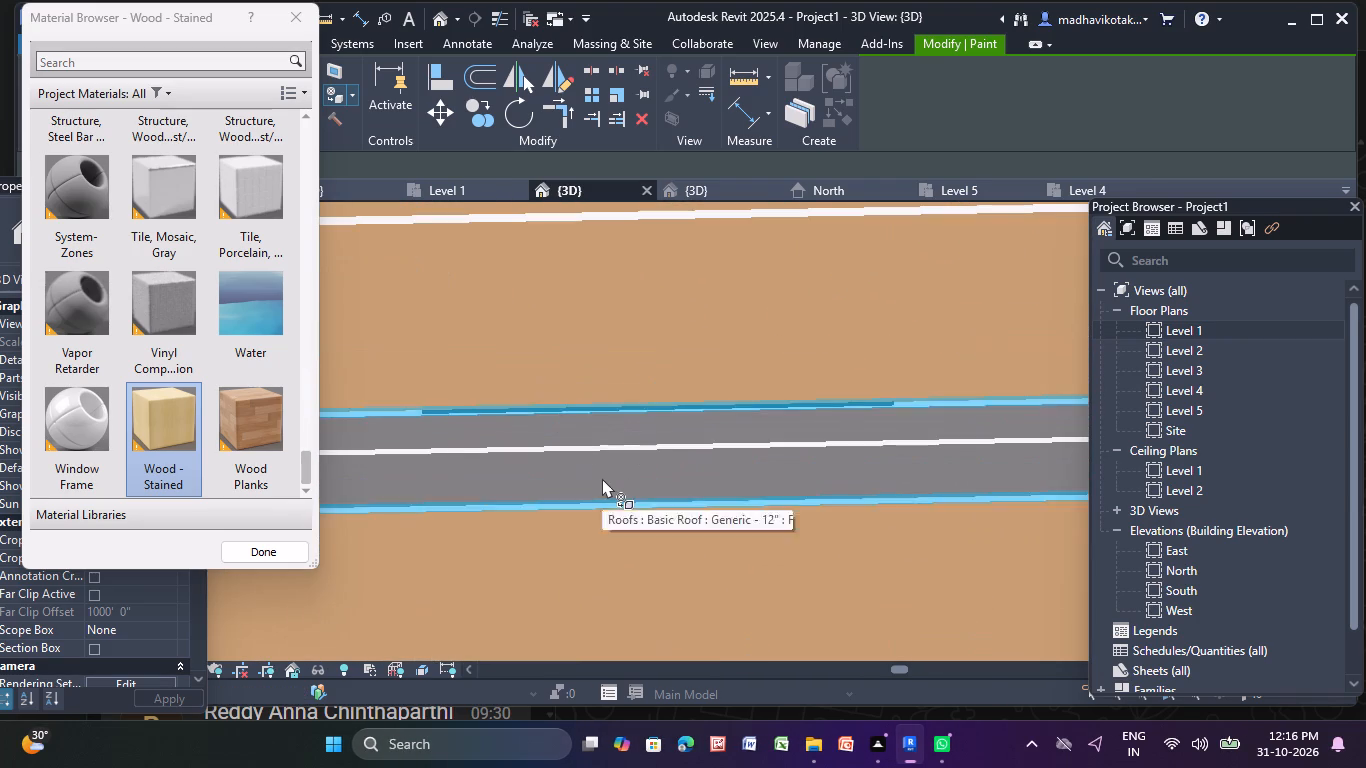
click(602, 478)
scroll(609, 459, down, 16)
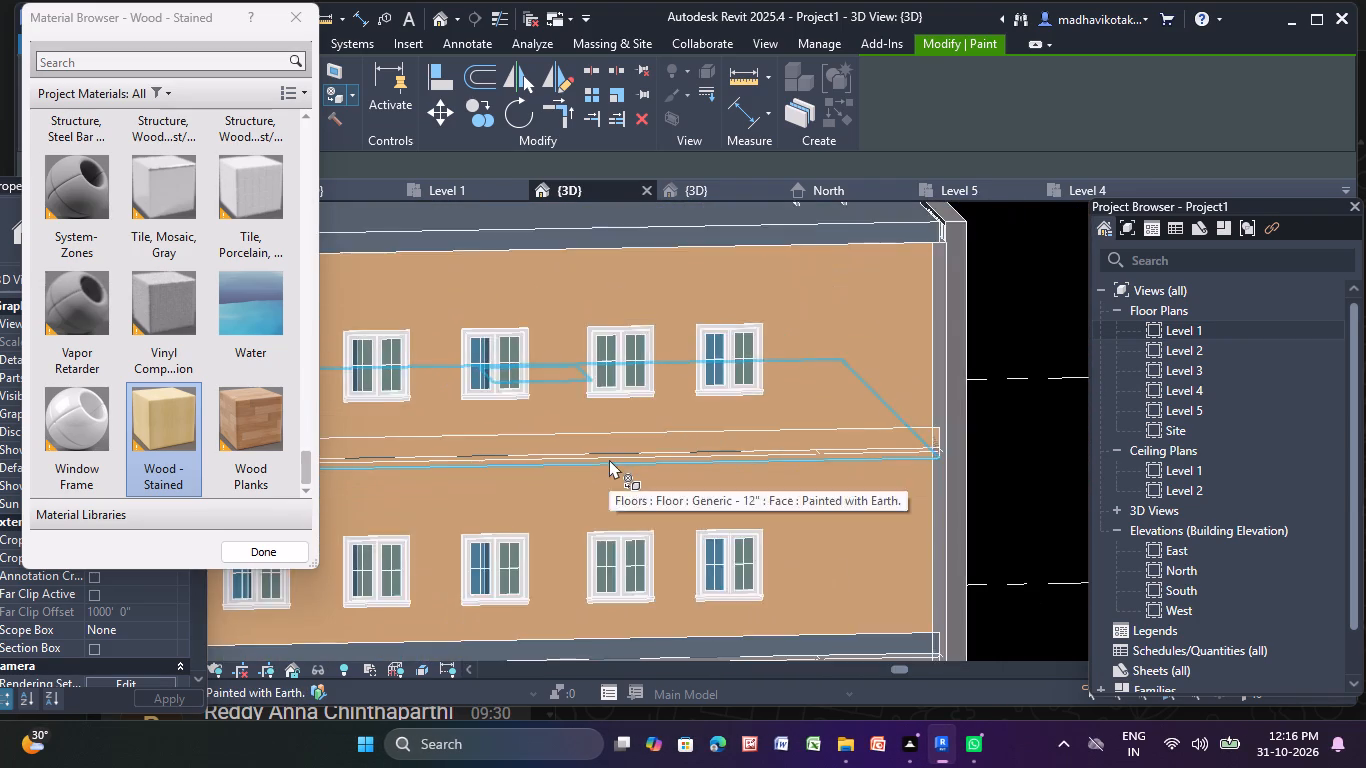
Paint both strips of the floor band below the eight-window facade's second storey from the top with Wood - Stained.
middle_drag(609, 459, 639, 201)
scroll(610, 371, up, 9)
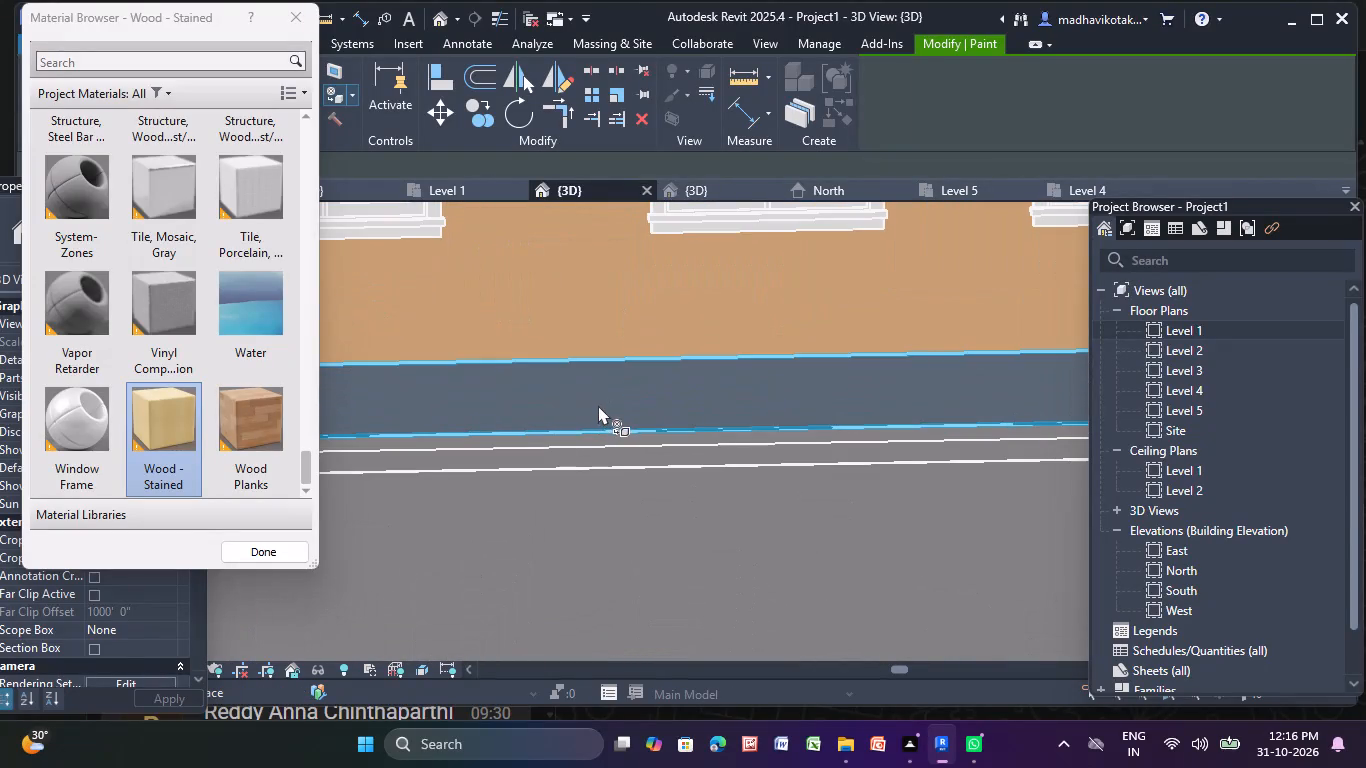
click(598, 405)
scroll(586, 438, up, 9)
click(570, 472)
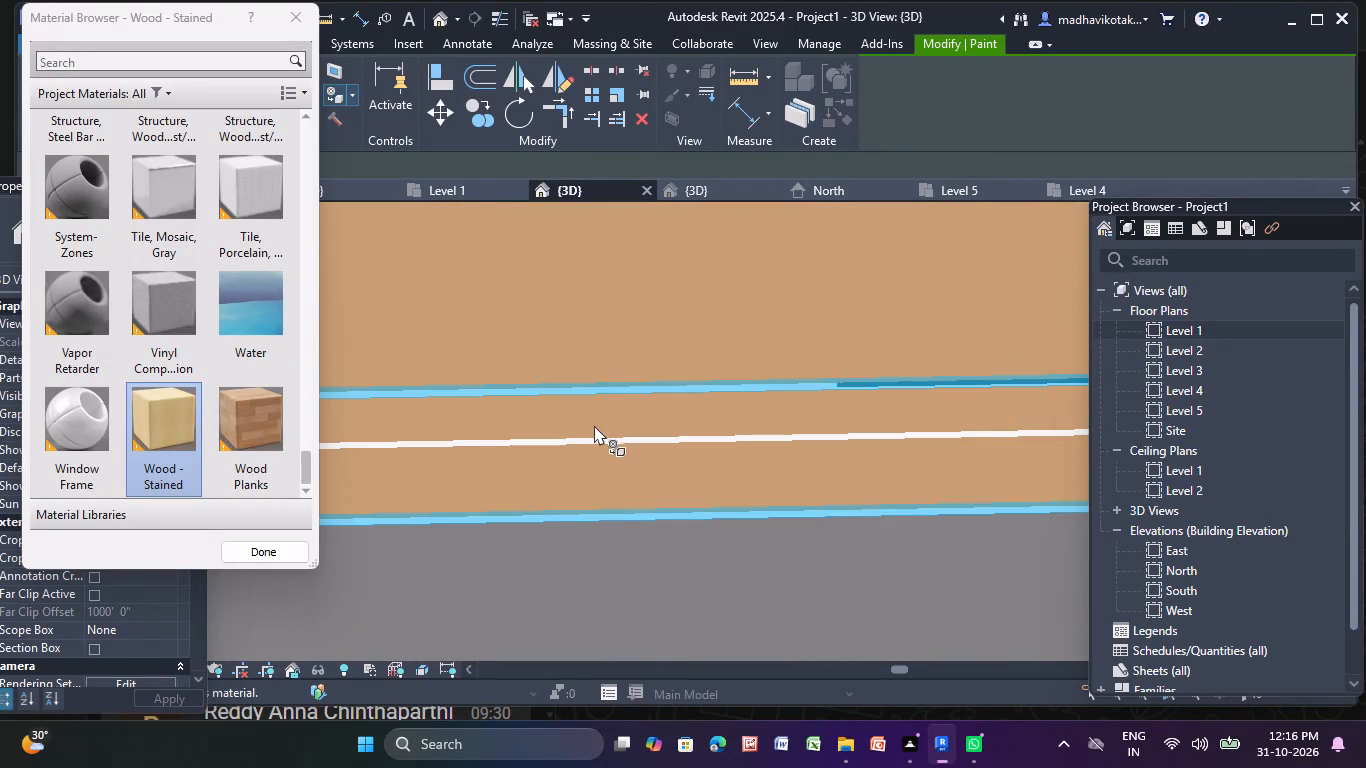
Paint the walls of the eight-window facade's two lower storeys, including the end sections, with Wood - Stained.
scroll(595, 424, down, 10)
double_click(607, 522)
scroll(607, 522, down, 5)
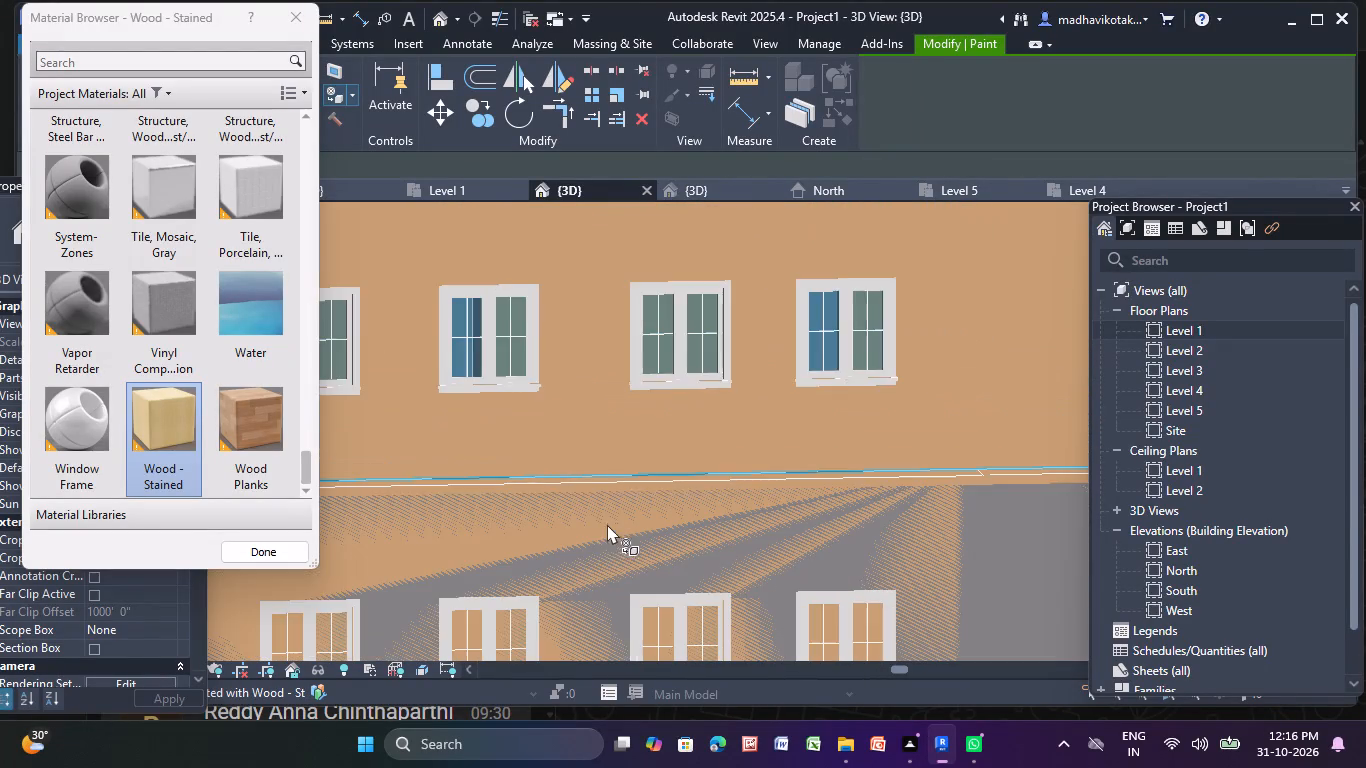
middle_drag(590, 554, 526, 330)
click(946, 411)
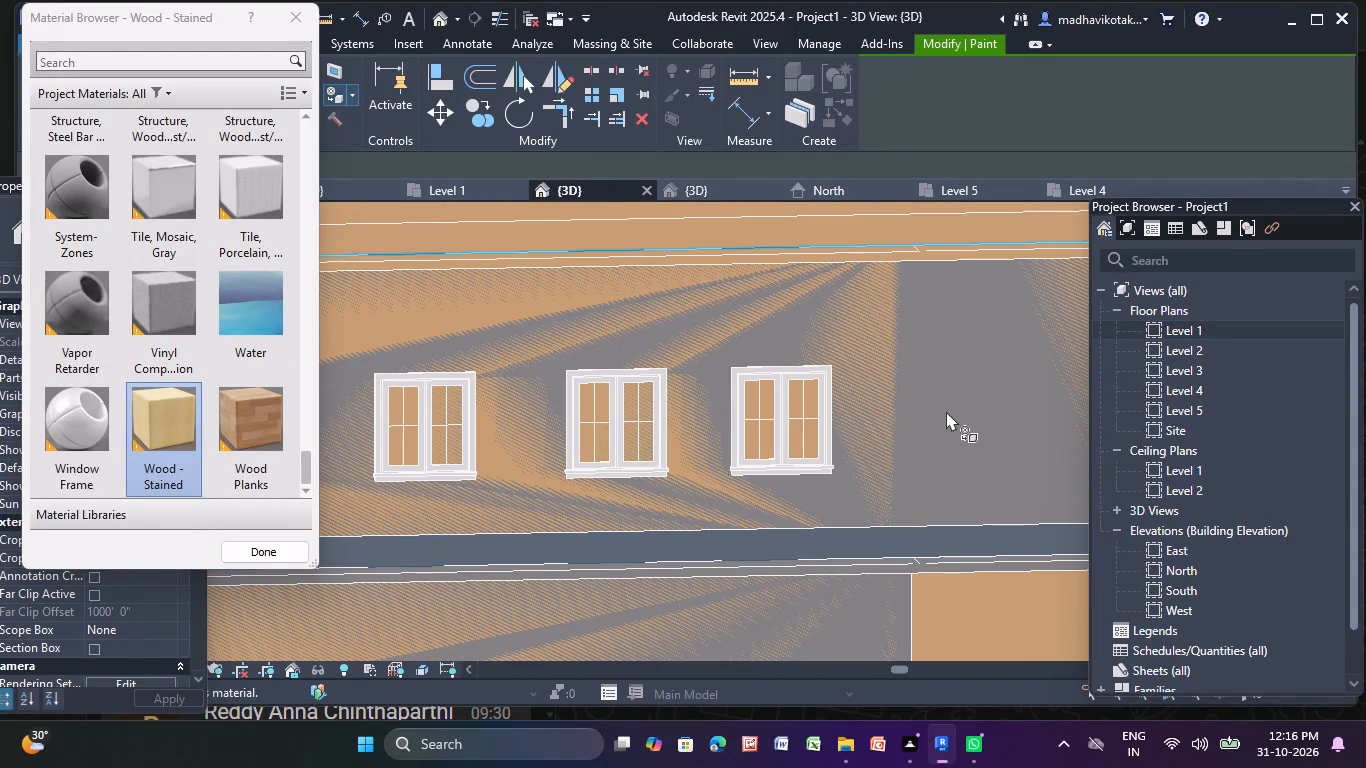
triple_click(949, 425)
scroll(949, 425, down, 9)
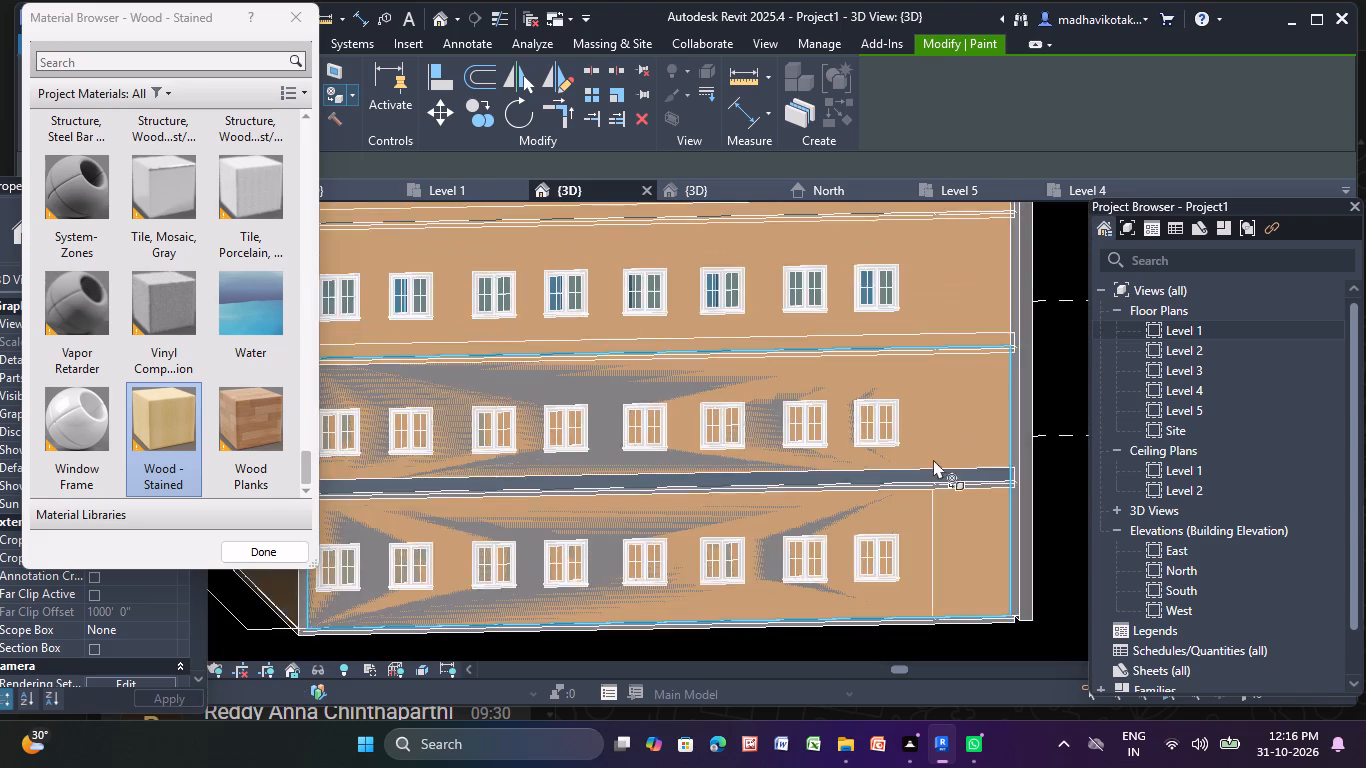
scroll(933, 459, down, 3)
shift+middle_drag(933, 460, 961, 469)
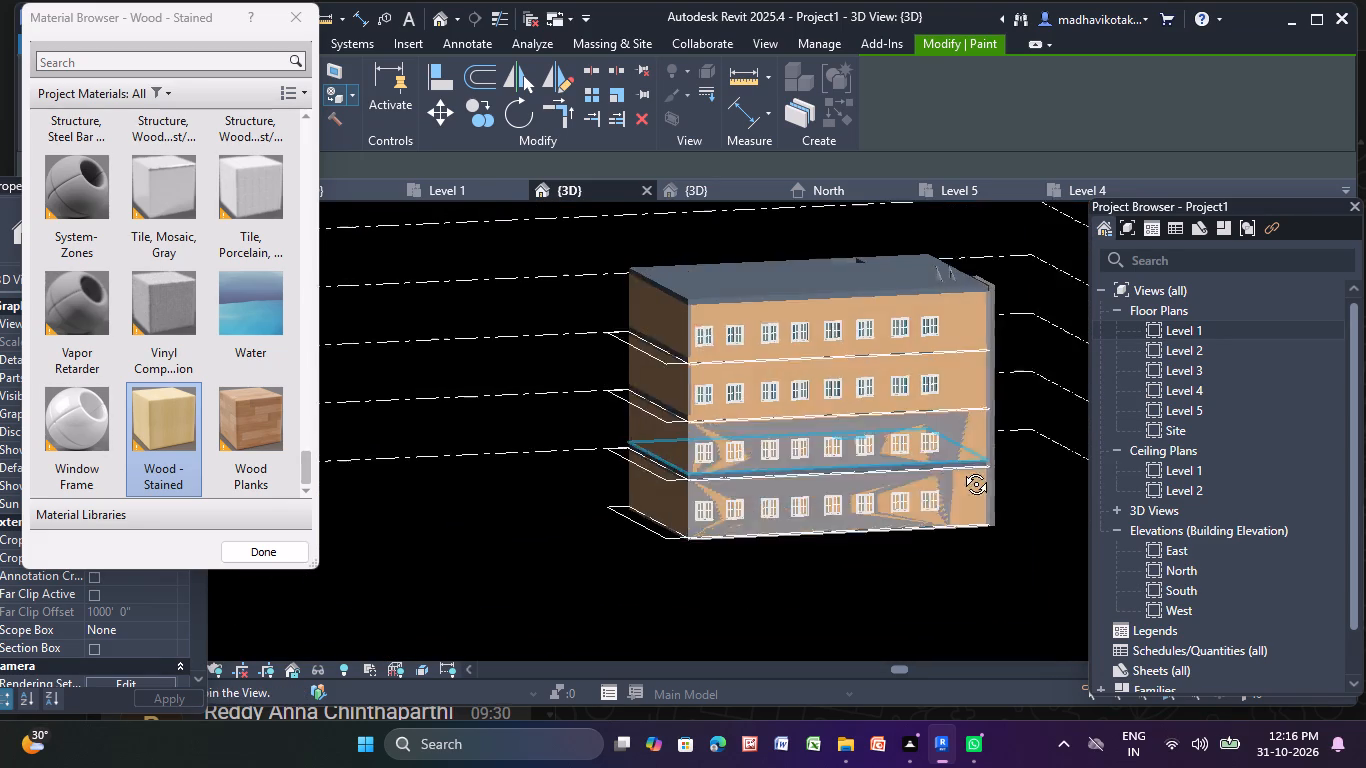
shift+middle_drag(961, 469, 999, 472)
scroll(993, 427, up, 5)
click(996, 422)
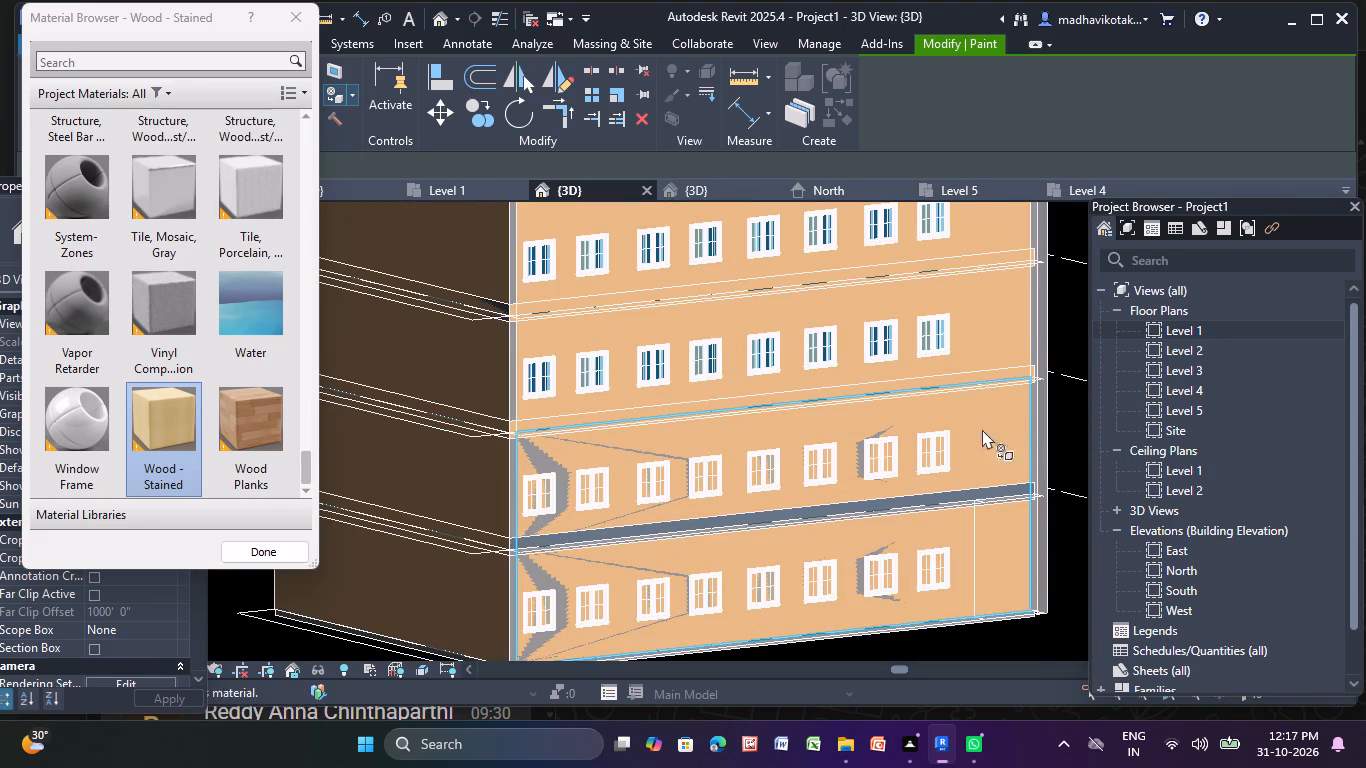
Paint the upper and lower strips of the band between the eight-window facade's two lowest storeys with Wood - Stained.
scroll(882, 509, up, 10)
click(870, 498)
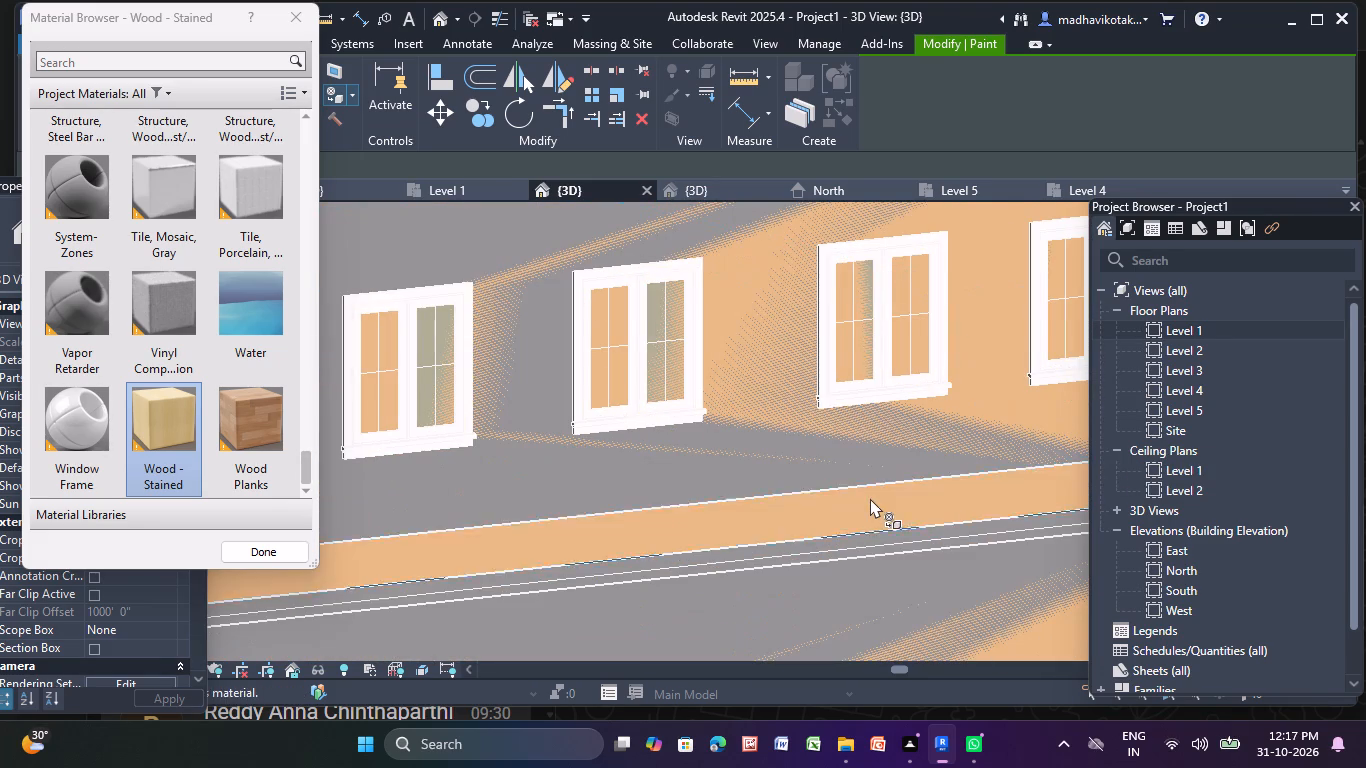
click(888, 577)
scroll(875, 537, up, 5)
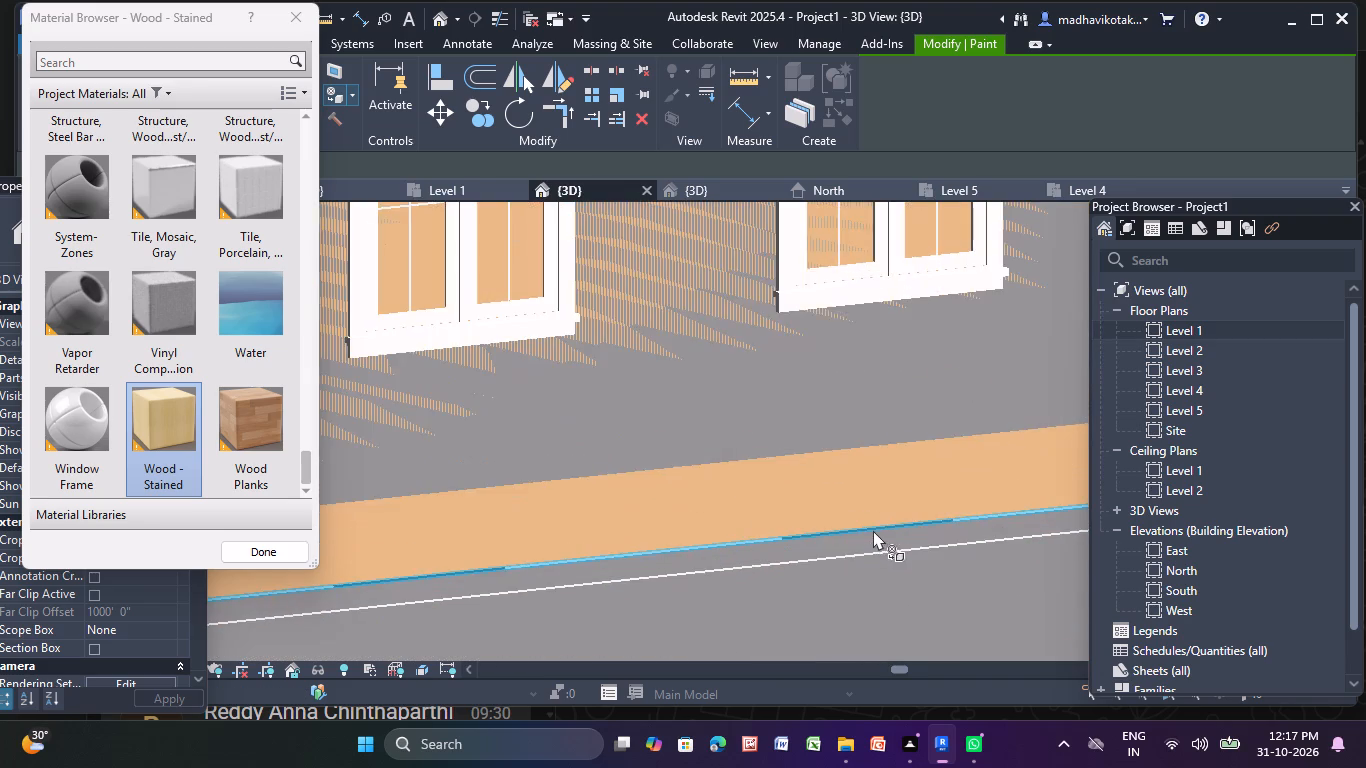
scroll(873, 530, up, 2)
click(859, 548)
scroll(860, 534, down, 5)
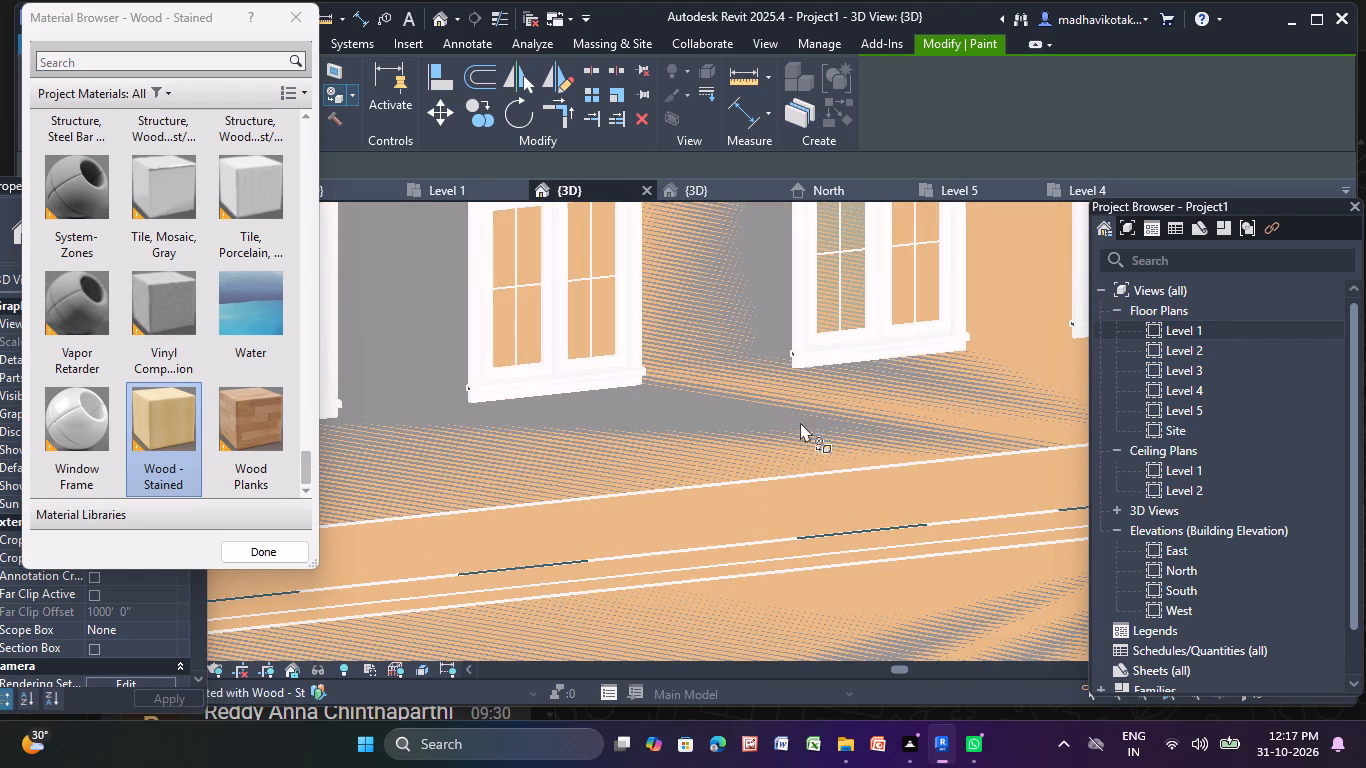
Reapply Wood - Stained to the patchy wall between the windows of the eight-window facade's second-lowest storey.
click(765, 416)
drag(751, 408, 729, 406)
scroll(725, 406, down, 5)
middle_drag(721, 403, 870, 386)
click(633, 328)
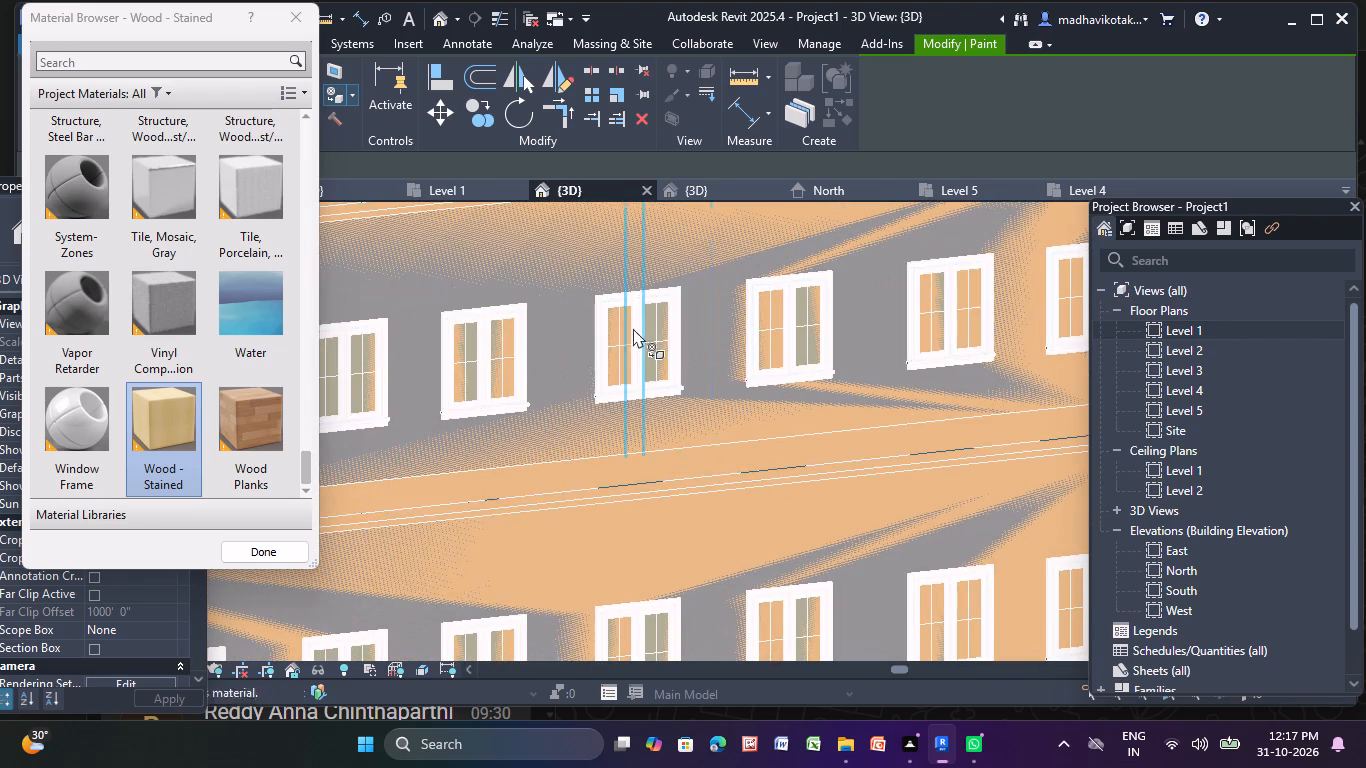
click(558, 322)
Try to paint the narrow grey wall strip at the eight-window facade's end corner with Wood - Stained.
scroll(559, 317, down, 11)
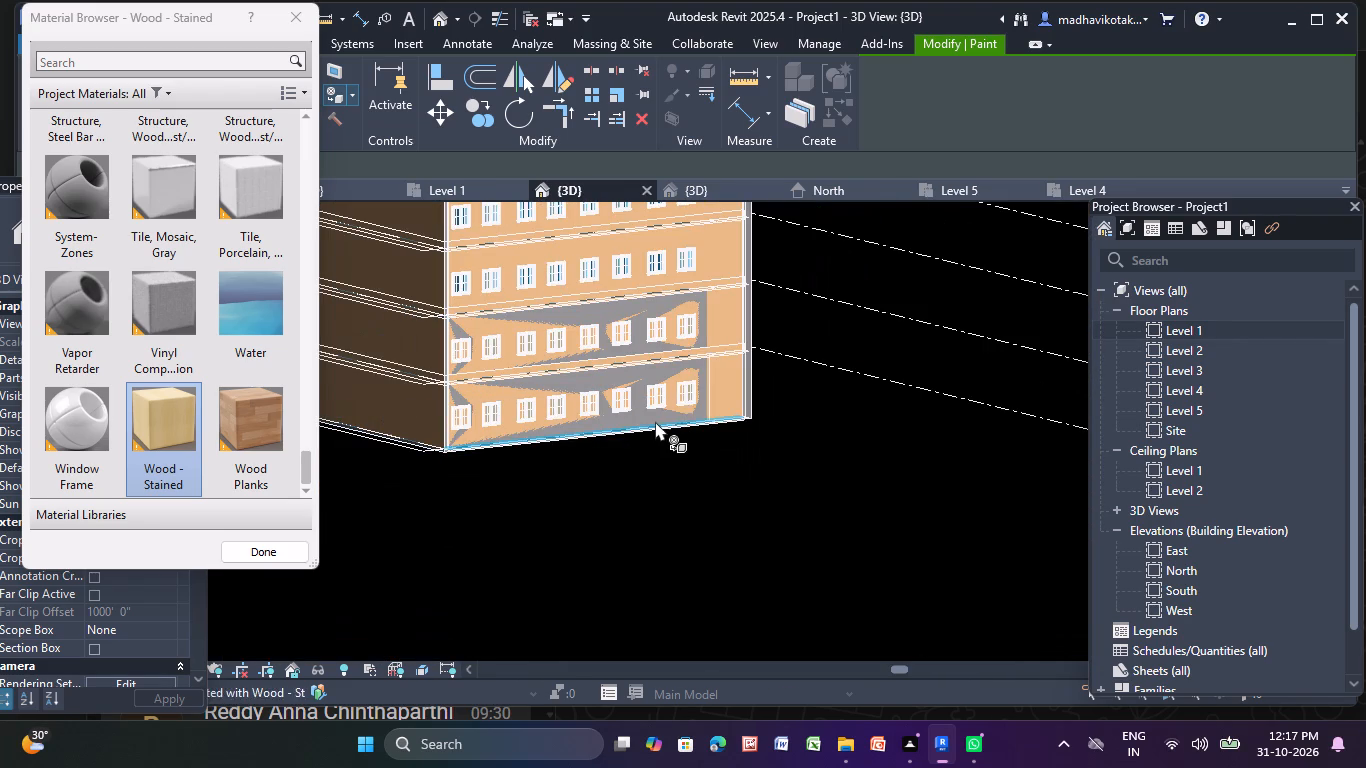
scroll(731, 361, up, 11)
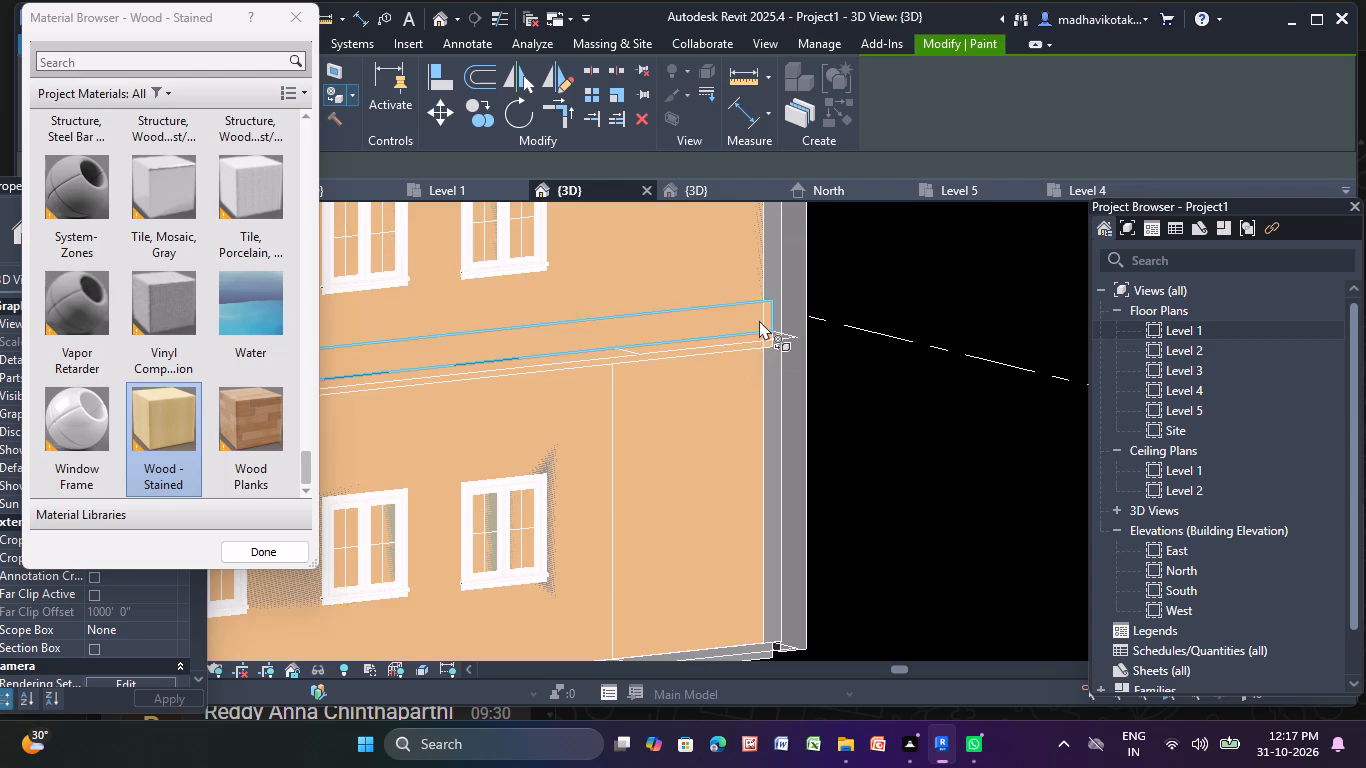
click(775, 379)
click(775, 379)
click(775, 379)
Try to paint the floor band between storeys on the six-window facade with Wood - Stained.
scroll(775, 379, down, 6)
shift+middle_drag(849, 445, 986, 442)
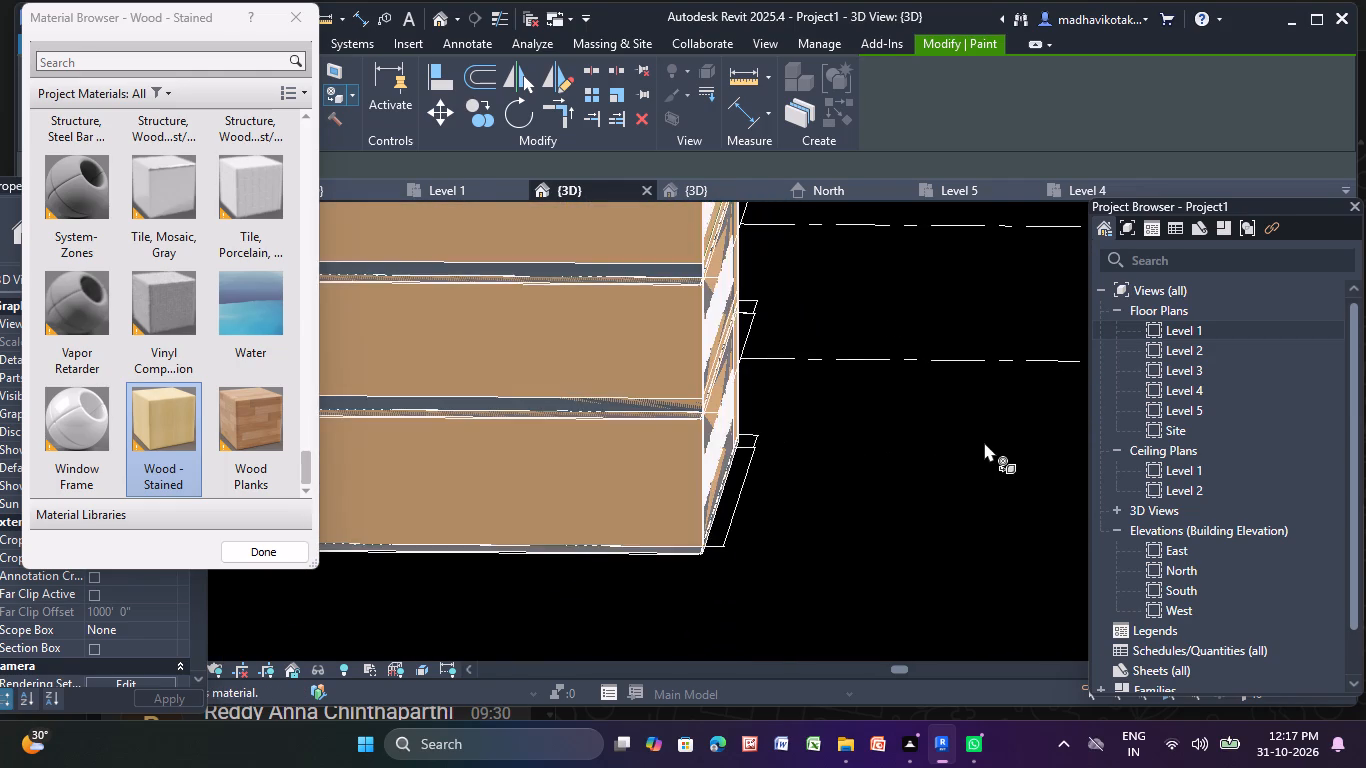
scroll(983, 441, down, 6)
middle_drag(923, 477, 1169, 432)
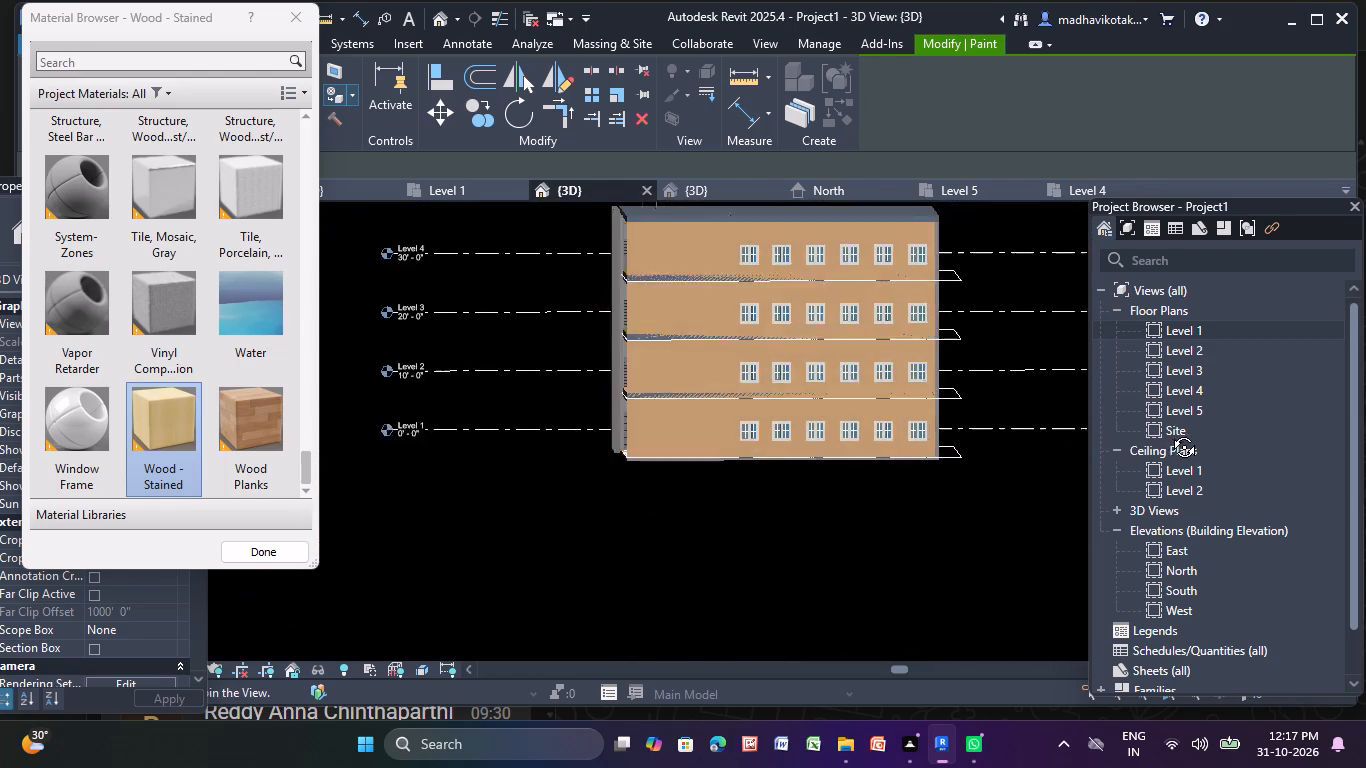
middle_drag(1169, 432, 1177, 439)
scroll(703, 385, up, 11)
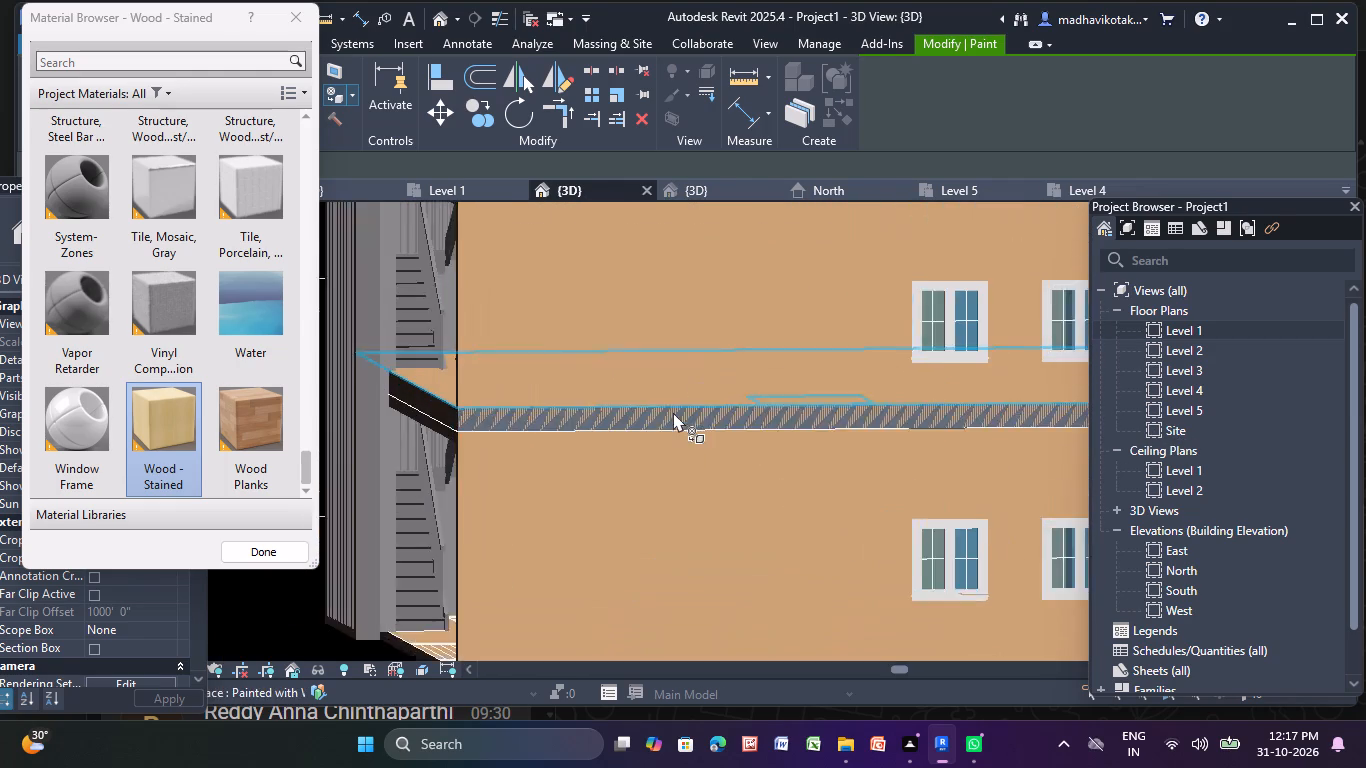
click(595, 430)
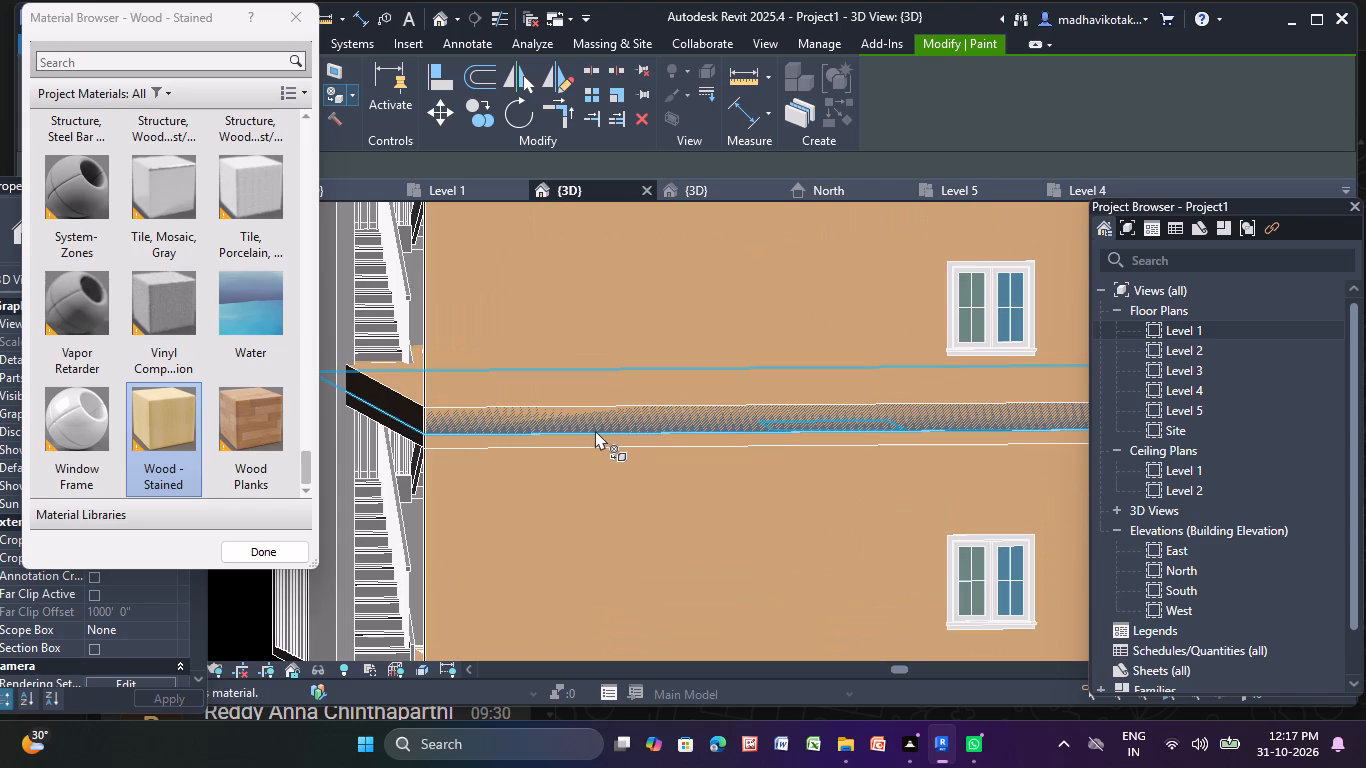
Undo the recent run of Wood - Stained painting on the facades' walls and floor bands.
key(ctrl+z)
key(ctrl+z)
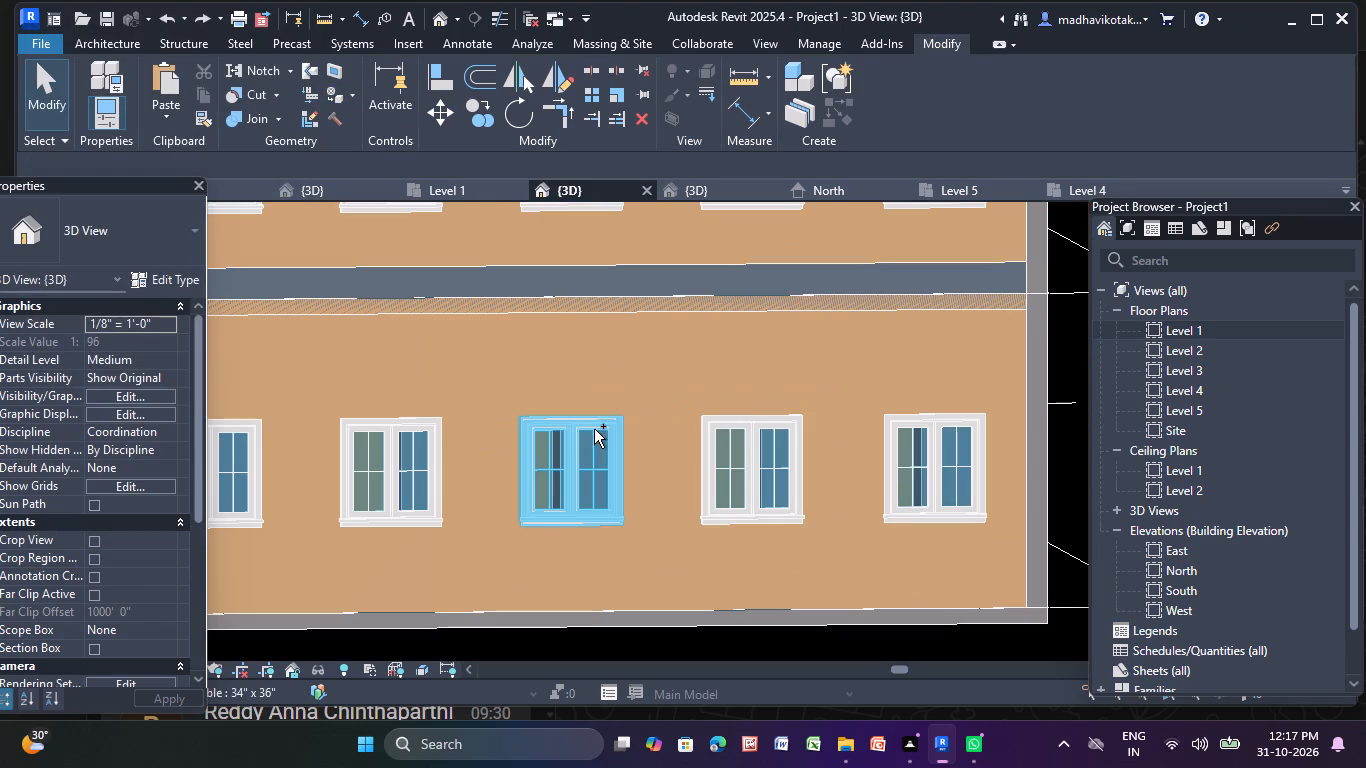
key(ctrl+z)
key(ctrl+z)
key(ctrl+z)
key(ctrl+z)
key(ctrl+z)
key(ctrl+z)
key(ctrl+z)
key(ctrl+z)
key(ctrl+z)
key(ctrl+z)
key(ctrl+z)
key(ctrl+z)
key(ctrl+z)
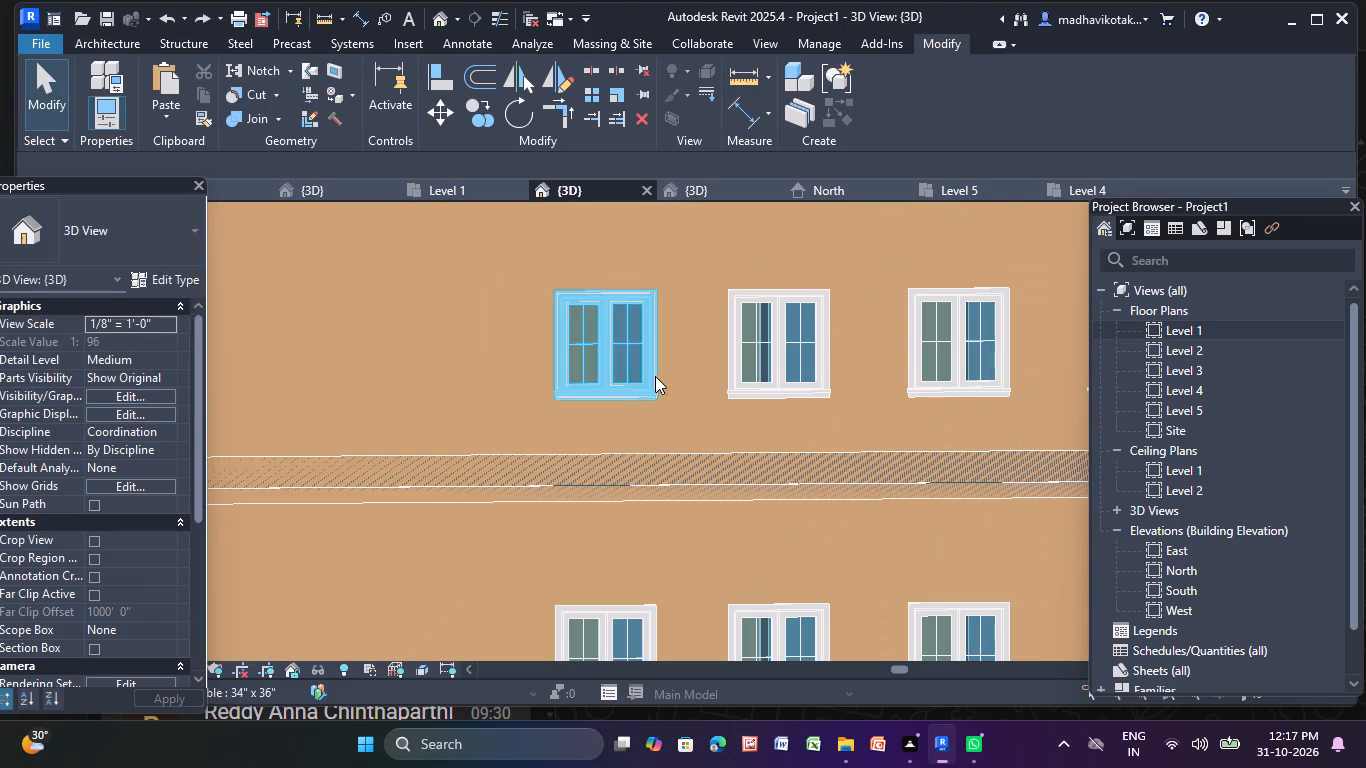
key(ctrl+z)
key(ctrl+z)
key(ctrl+z)
key(z)
key(ctrl+z)
key(z)
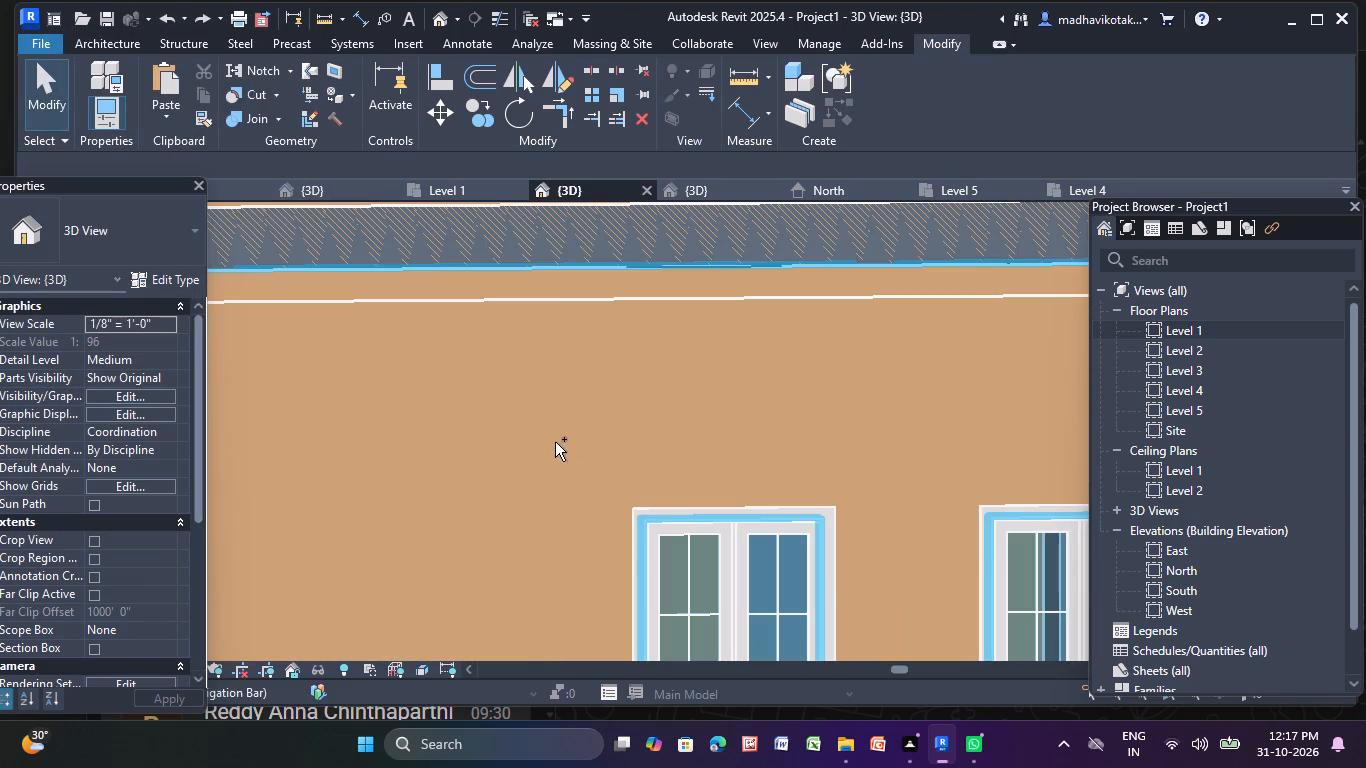
key(ctrl+z)
key(ctrl+z)
key(ctrl+z)
key(ctrl+z)
key(ctrl+z)
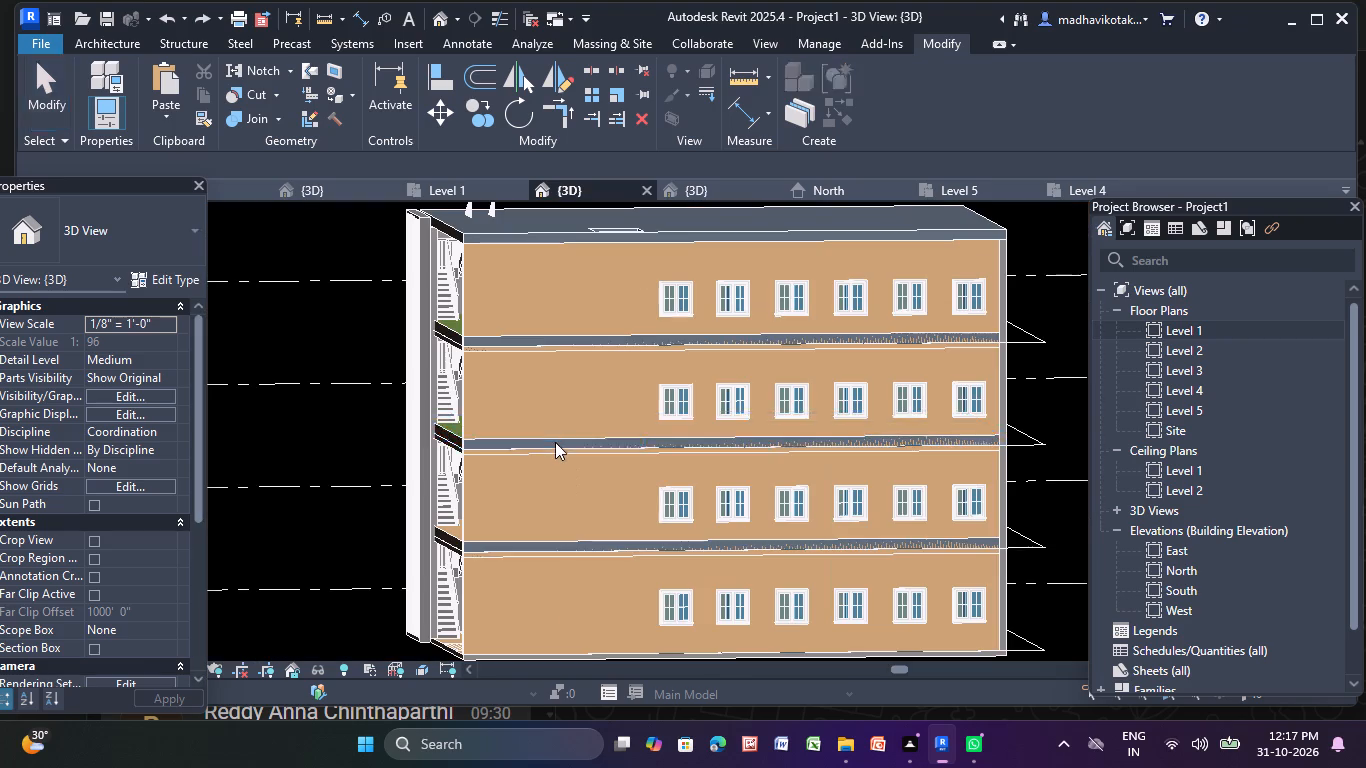
key(ctrl+z)
key(ctrl+z)
key(ctrl+z)
key(ctrl+z)
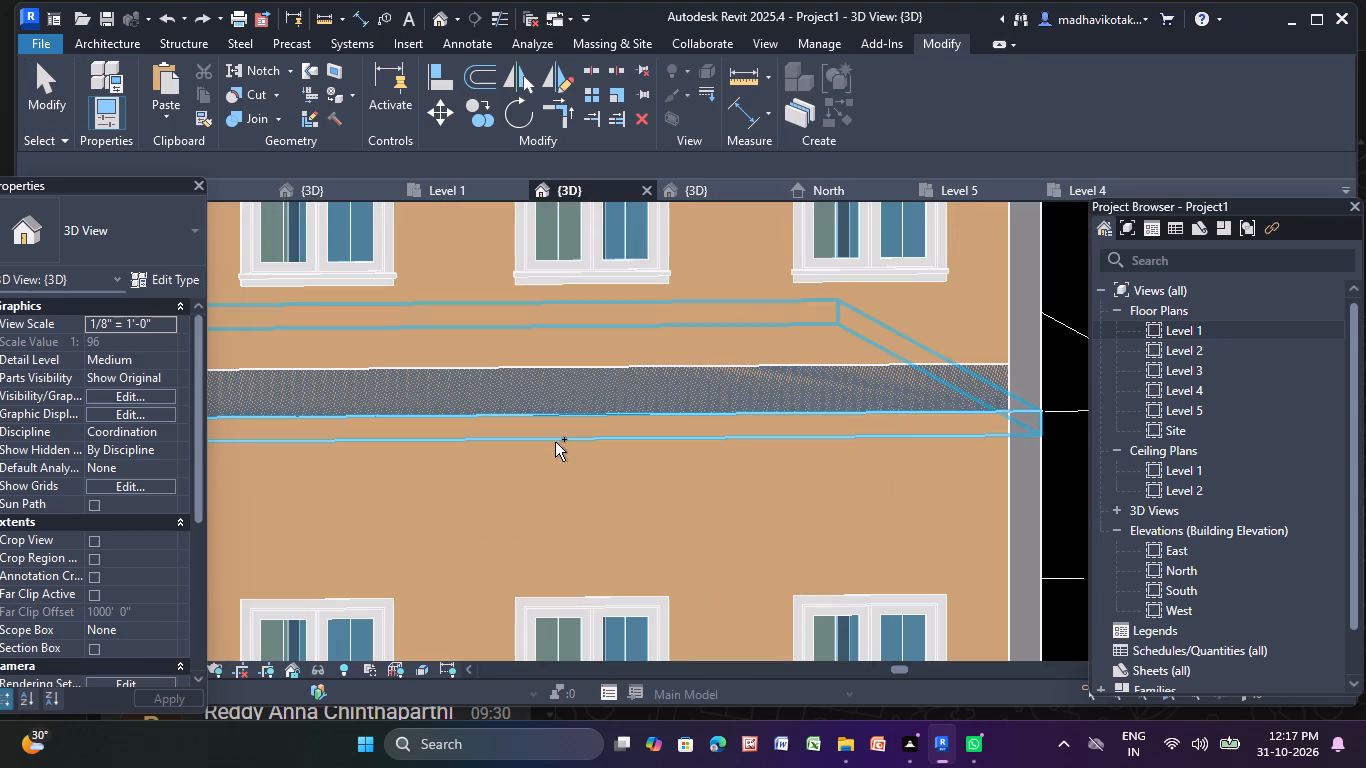
key(ctrl+z)
key(ctrl+z)
key(ctrl+z)
Examine the finishes on the building's front, windowless and six-window facades from several angles.
scroll(555, 442, down, 5)
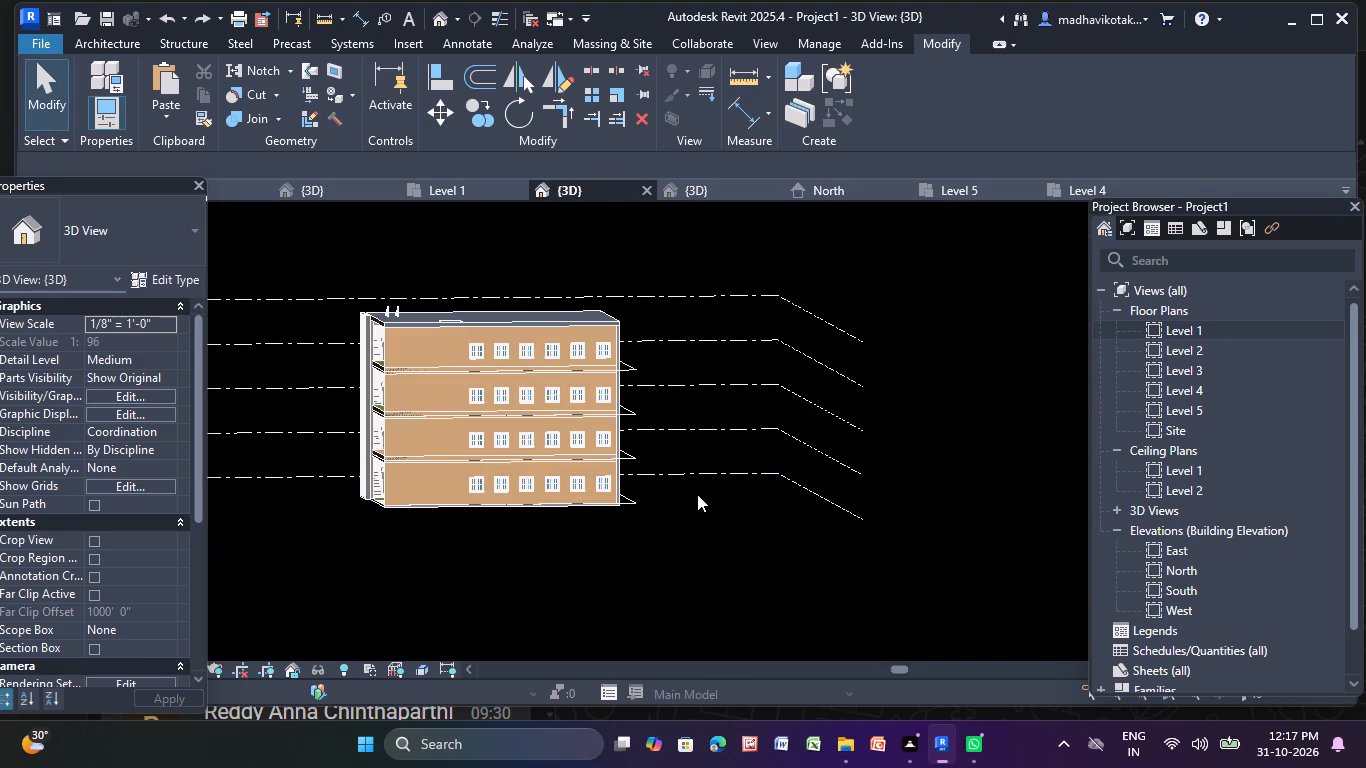
shift+middle_drag(684, 499, 846, 502)
scroll(511, 444, up, 3)
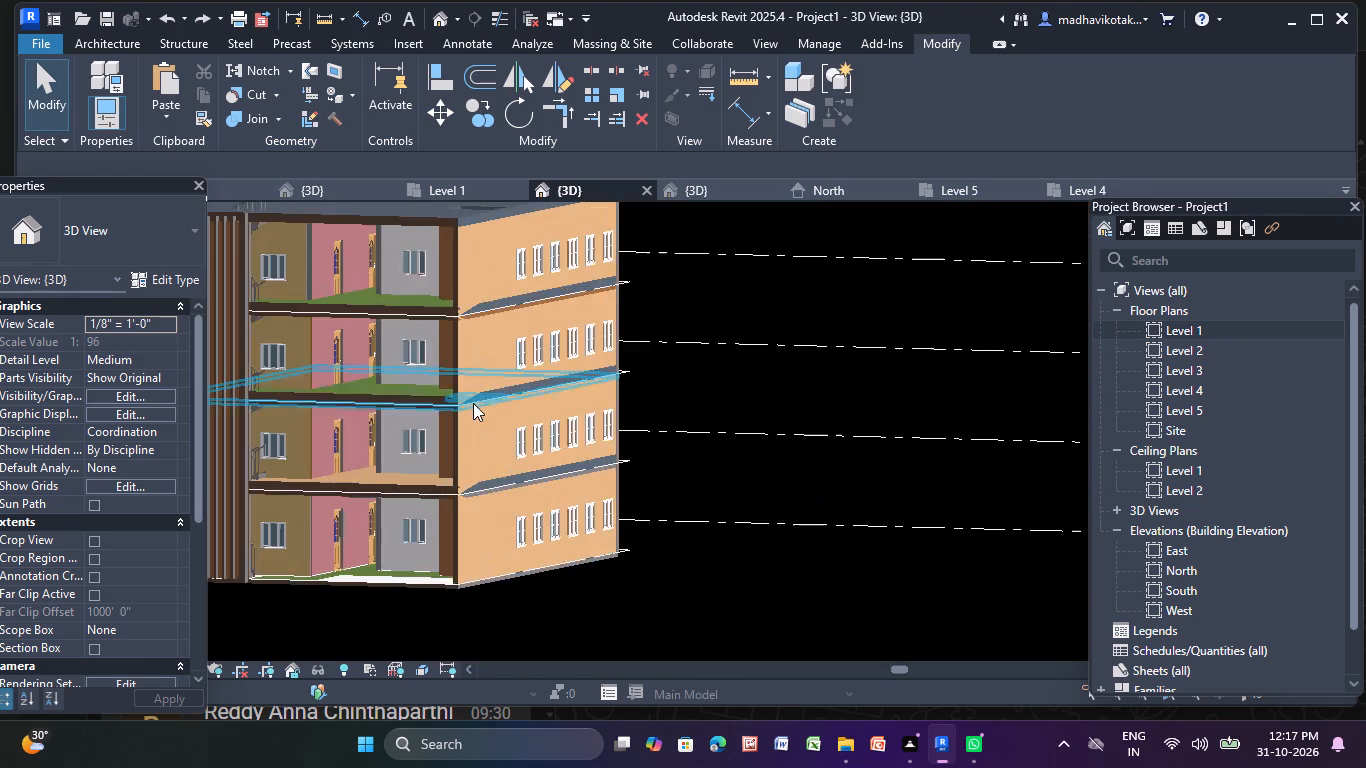
scroll(473, 403, up, 3)
shift+middle_drag(480, 409, 531, 419)
middle_drag(722, 420, 721, 420)
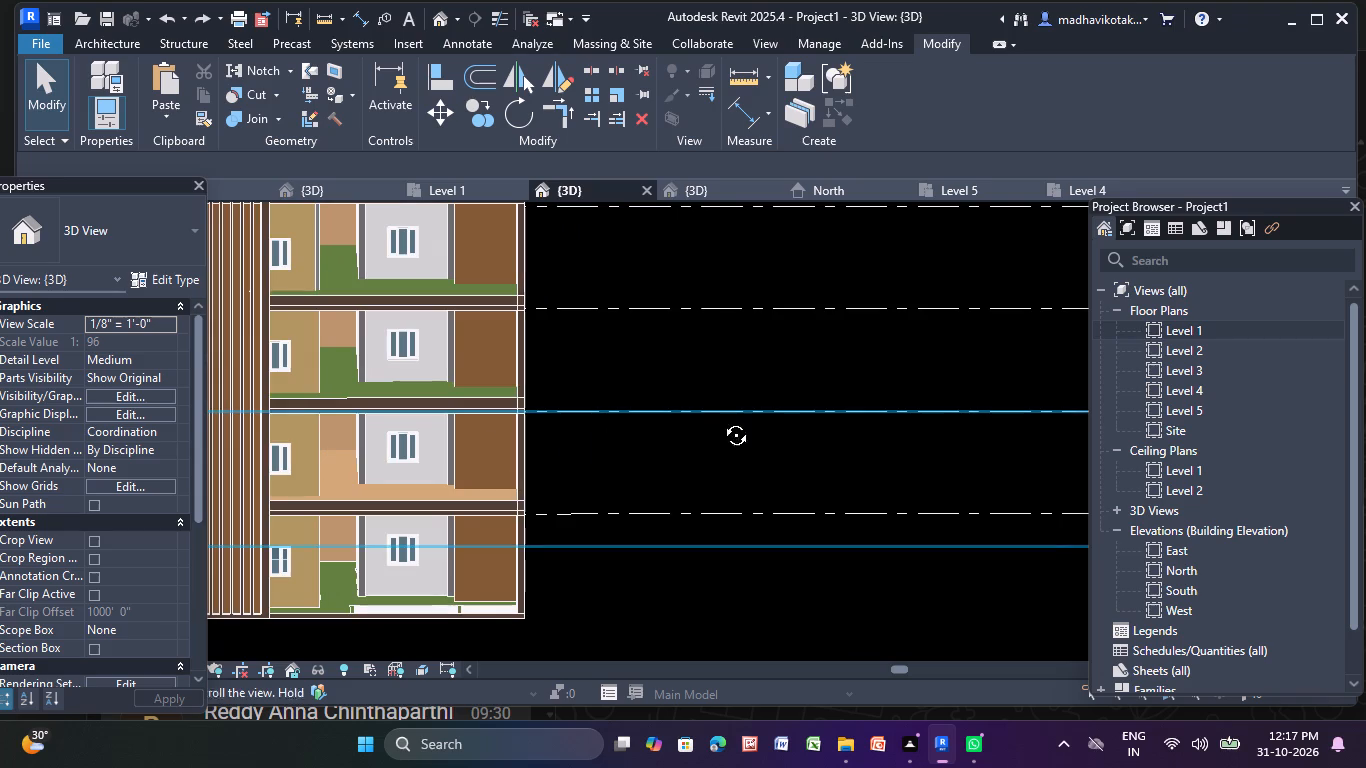
middle_drag(721, 420, 286, 425)
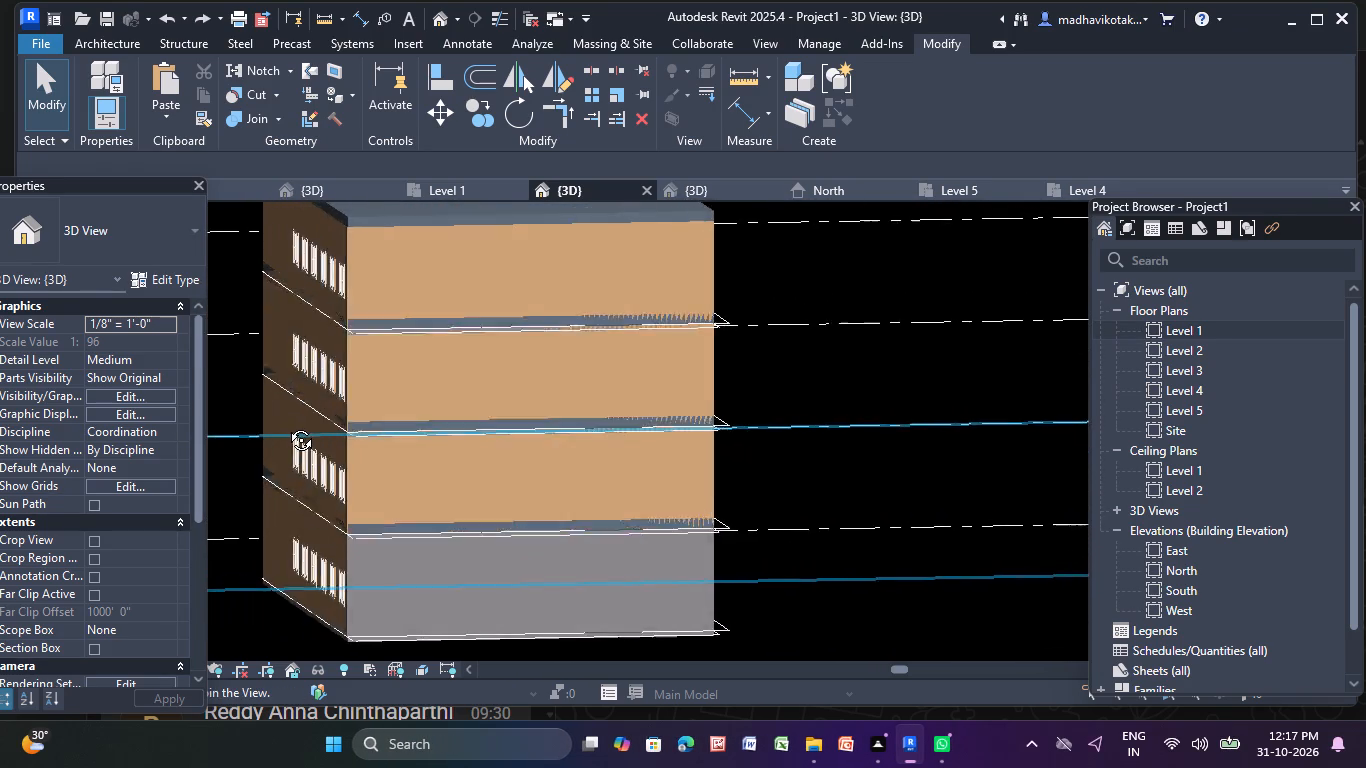
middle_drag(286, 425, 502, 442)
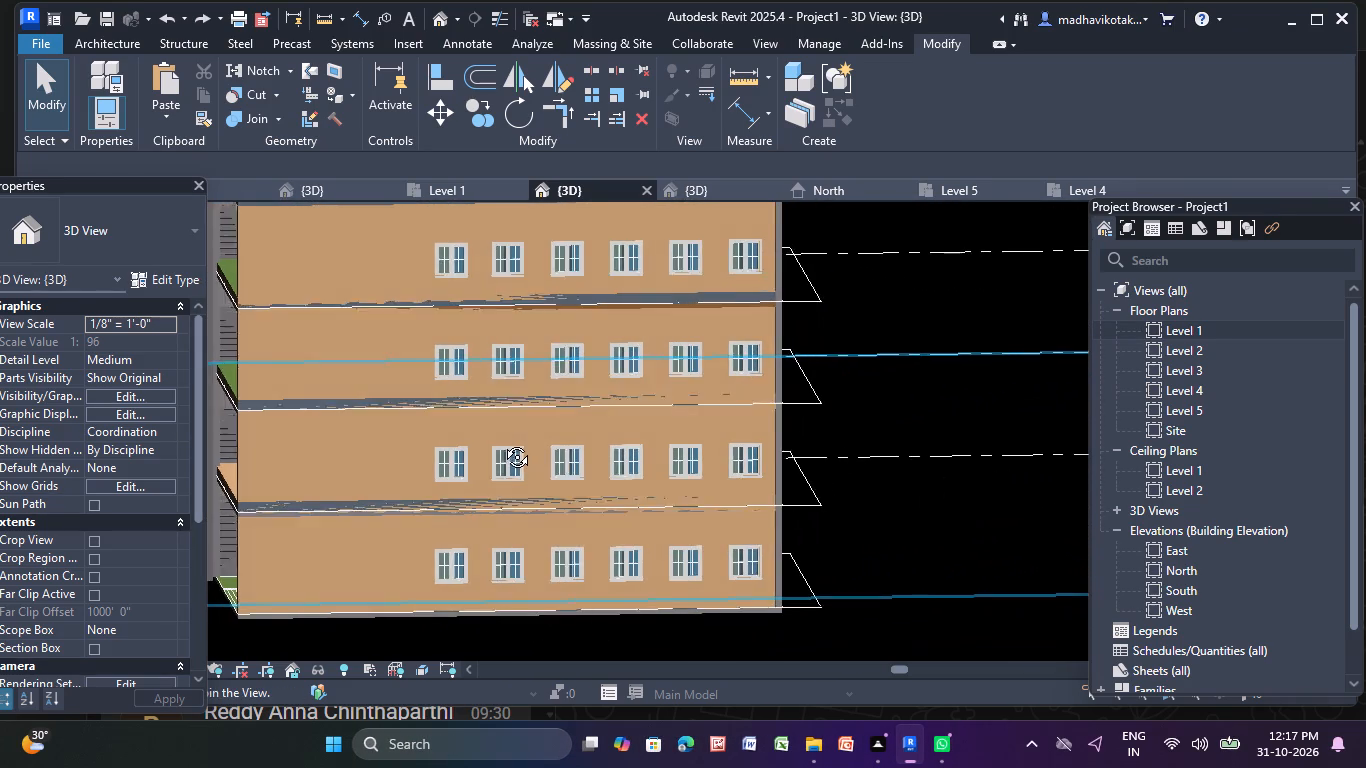
middle_drag(502, 442, 492, 446)
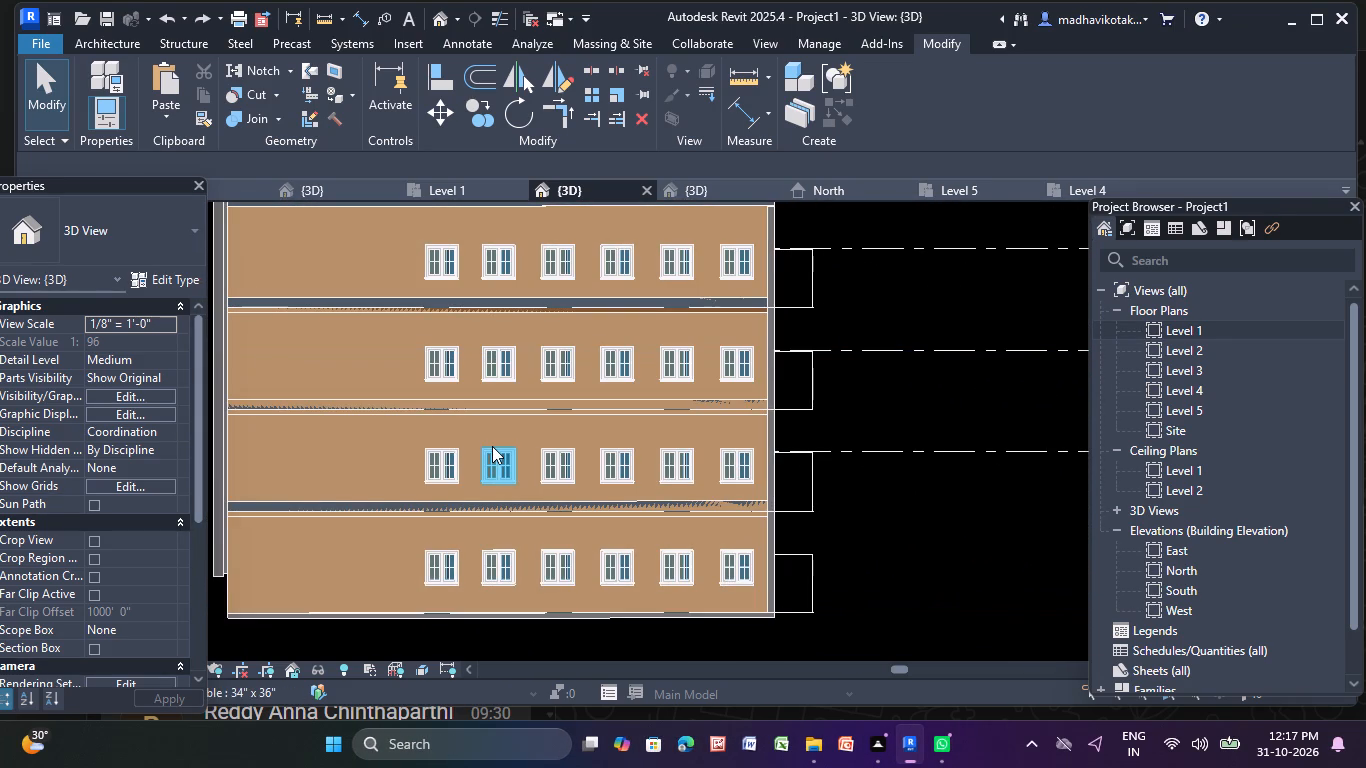
scroll(484, 438, up, 1)
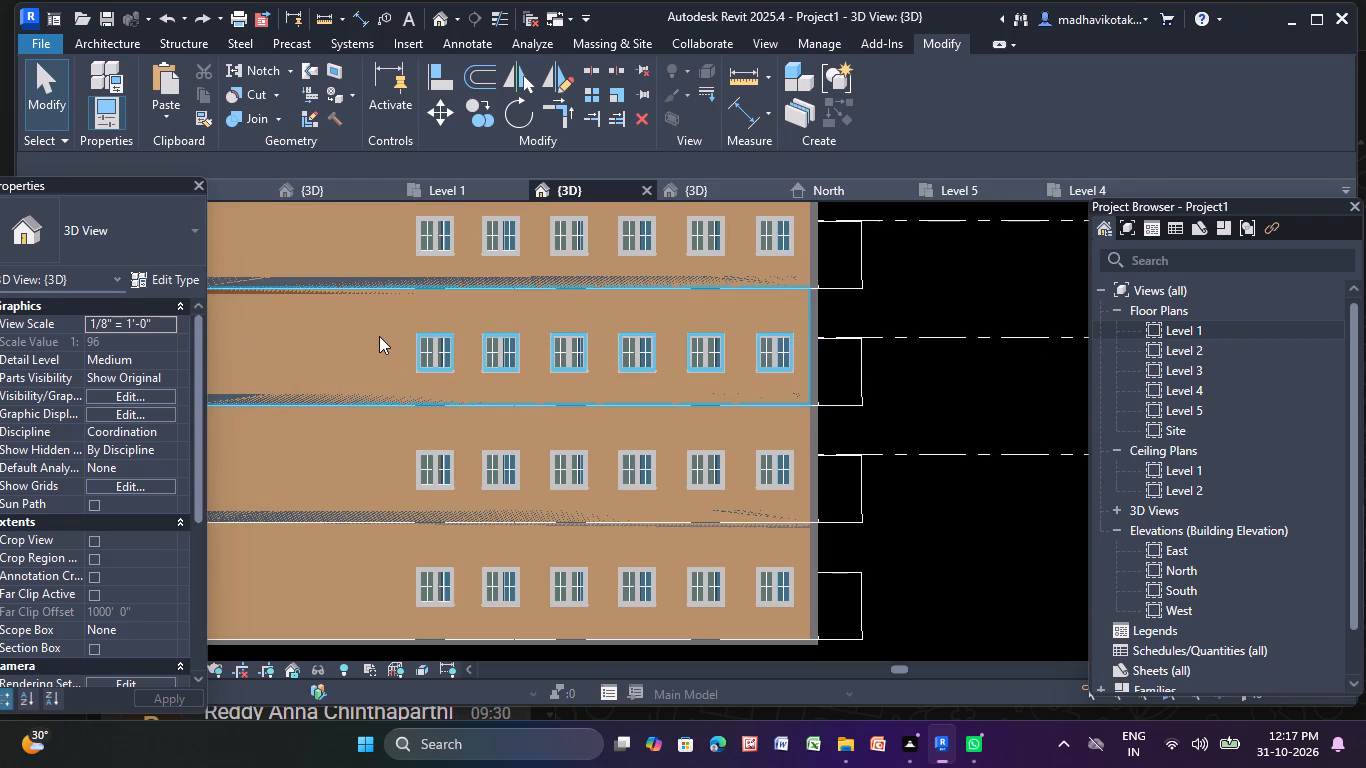
scroll(379, 336, down, 5)
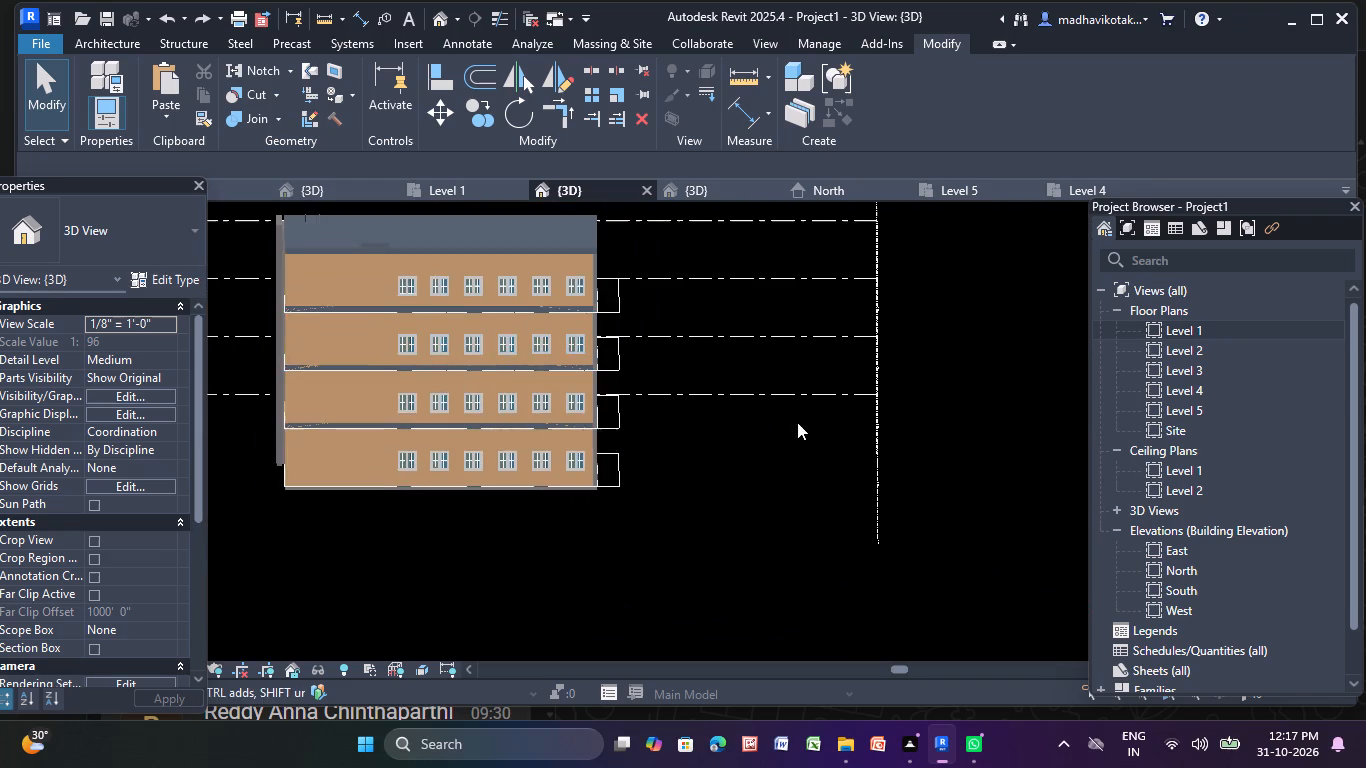
Paint the windowless facade's lowest storey wall with Wood - Stained.
middle_drag(797, 422, 544, 422)
scroll(544, 422, up, 1)
middle_drag(544, 422, 637, 392)
scroll(636, 392, up, 3)
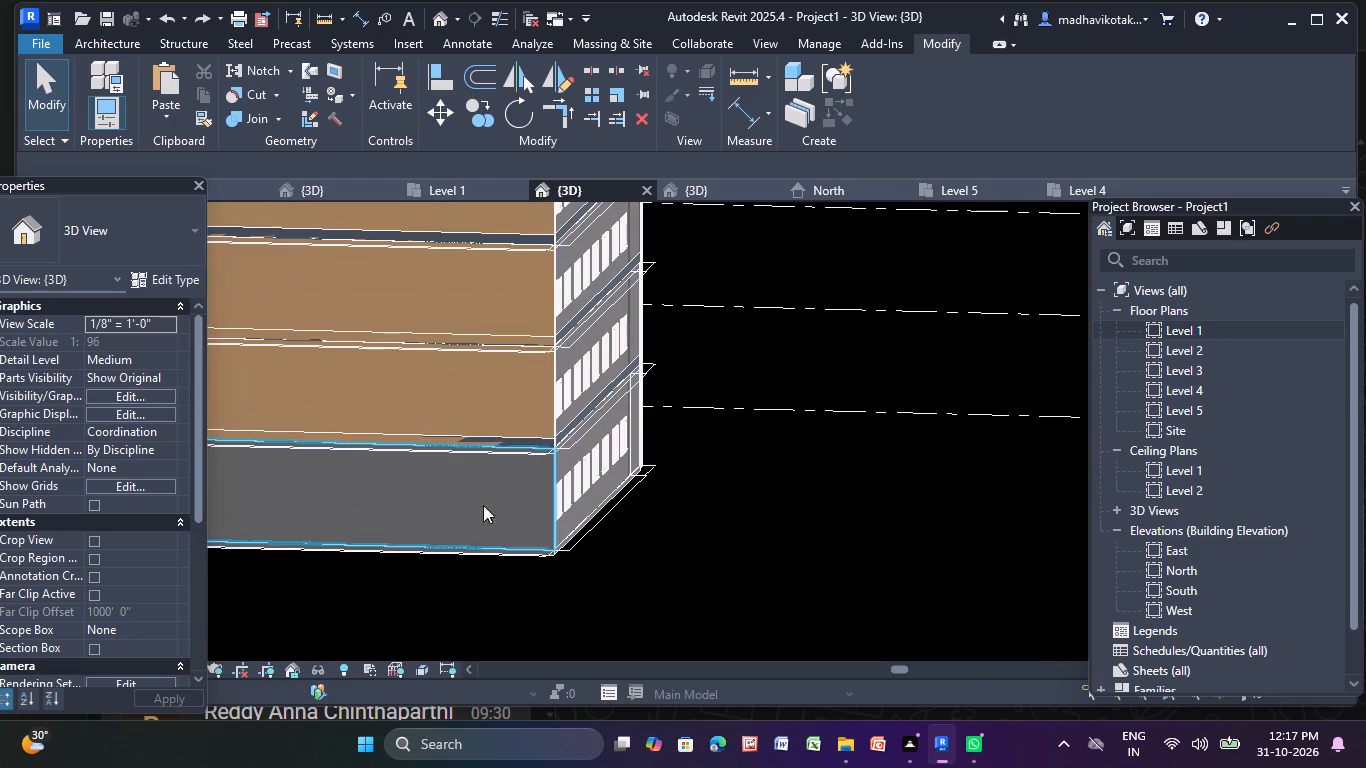
middle_drag(476, 514, 614, 456)
scroll(614, 456, up, 1)
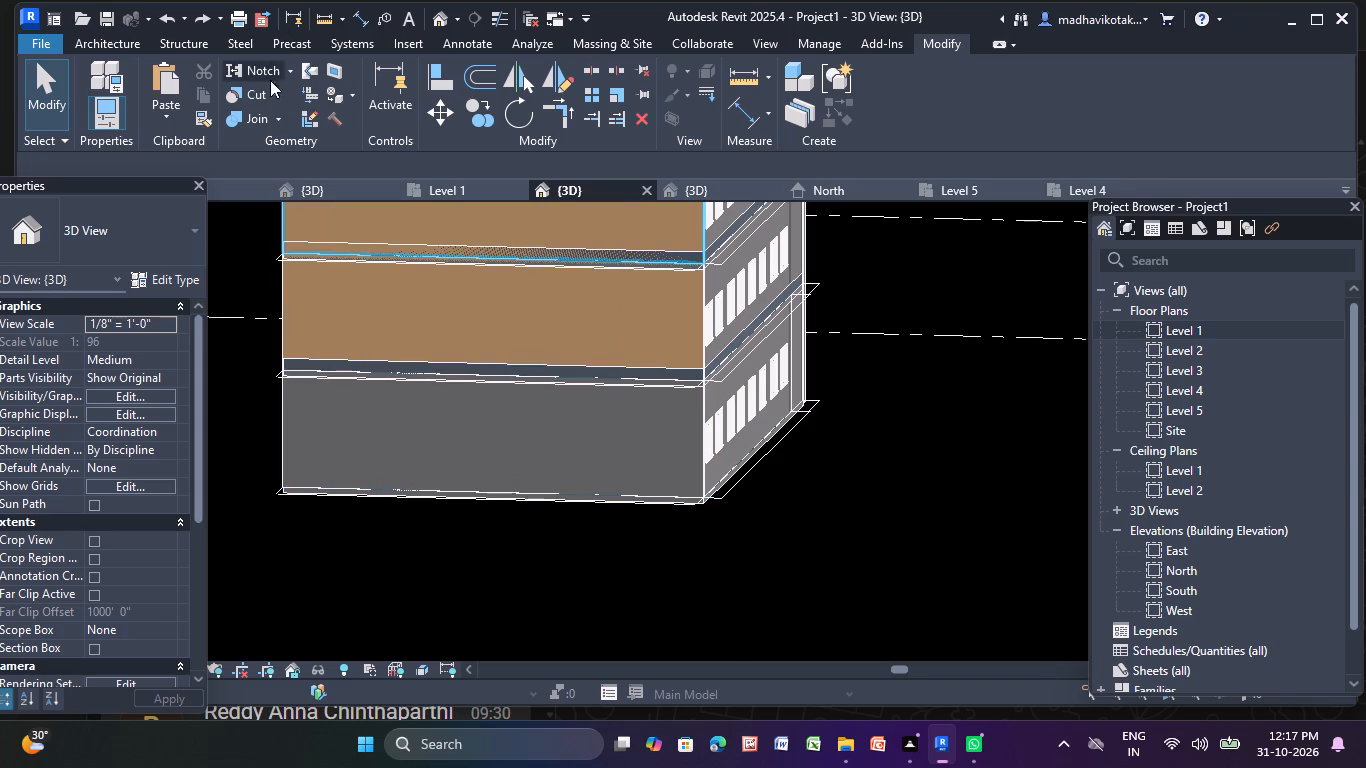
click(347, 93)
click(361, 116)
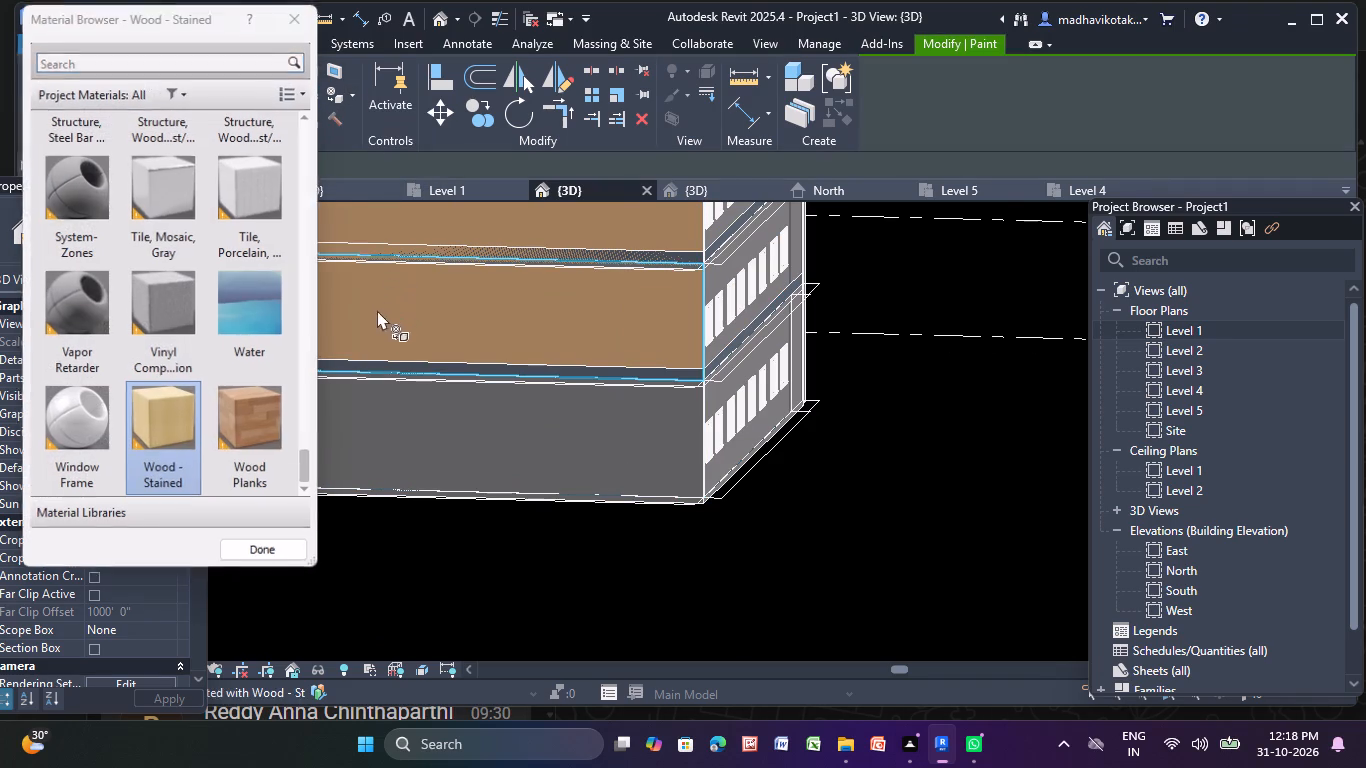
click(169, 429)
click(418, 434)
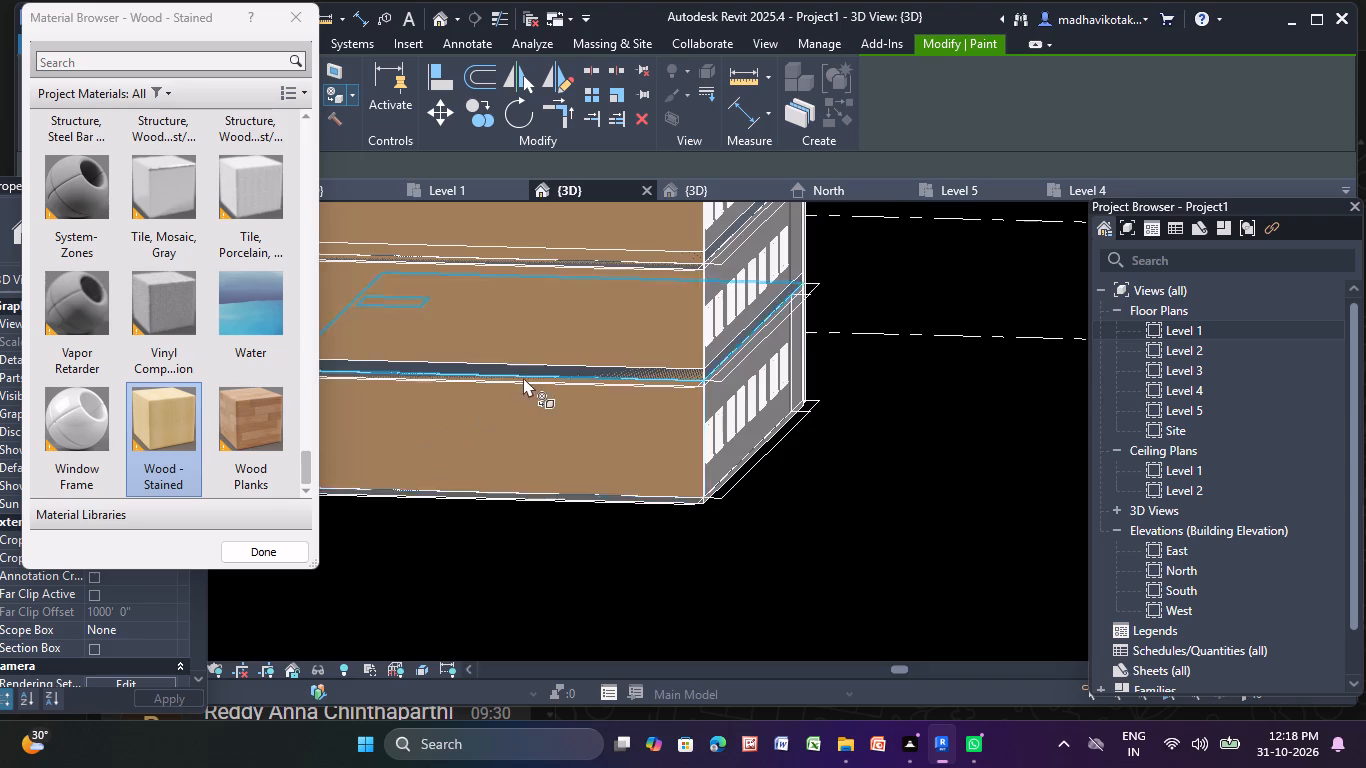
Paint the floor band above the windowless facade's lowest storey with Wood - Stained.
scroll(523, 377, up, 10)
double_click(532, 363)
scroll(532, 363, up, 6)
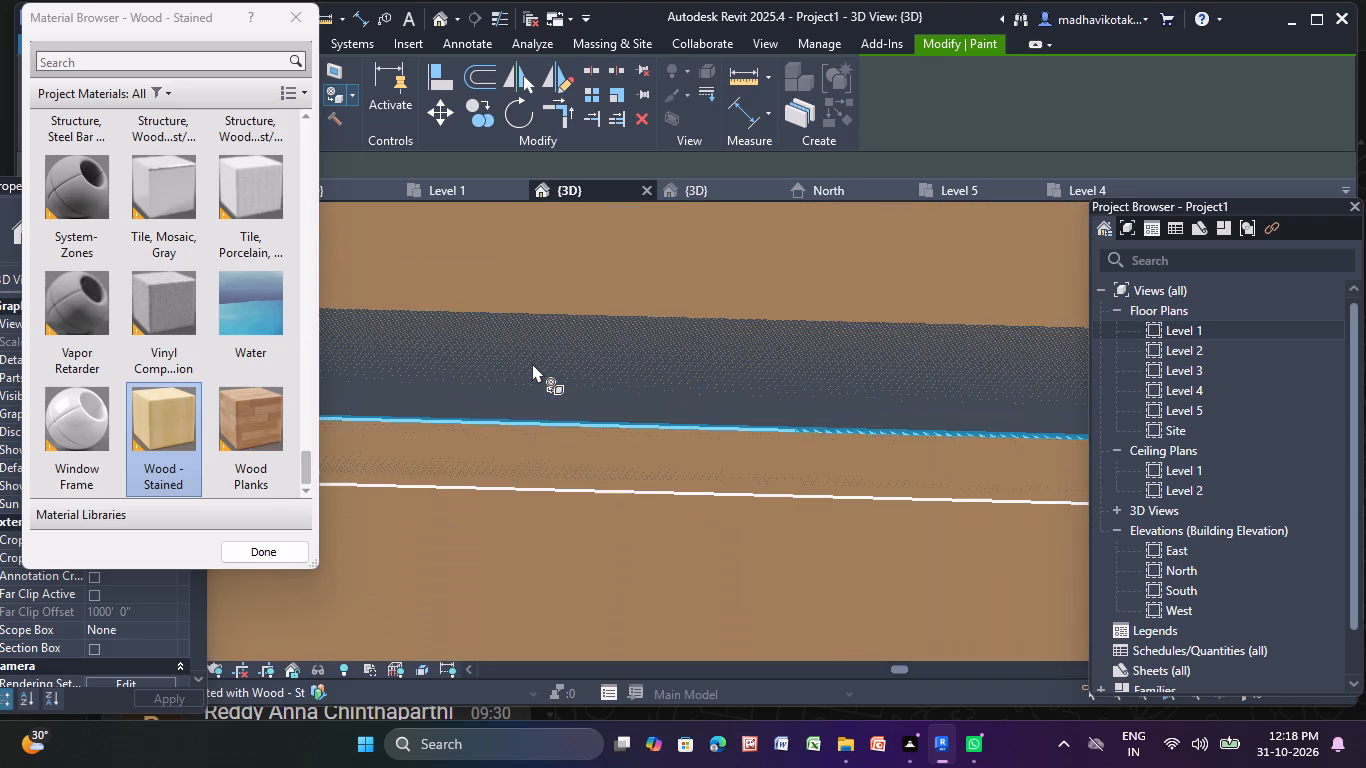
click(532, 363)
click(503, 413)
click(511, 400)
Paint the walls of the eight-window facade's two lower storeys, including the end sections, with Wood - Stained.
scroll(511, 398, down, 7)
scroll(528, 399, up, 1)
scroll(528, 399, down, 13)
shift+middle_drag(760, 451, 561, 488)
scroll(543, 464, up, 5)
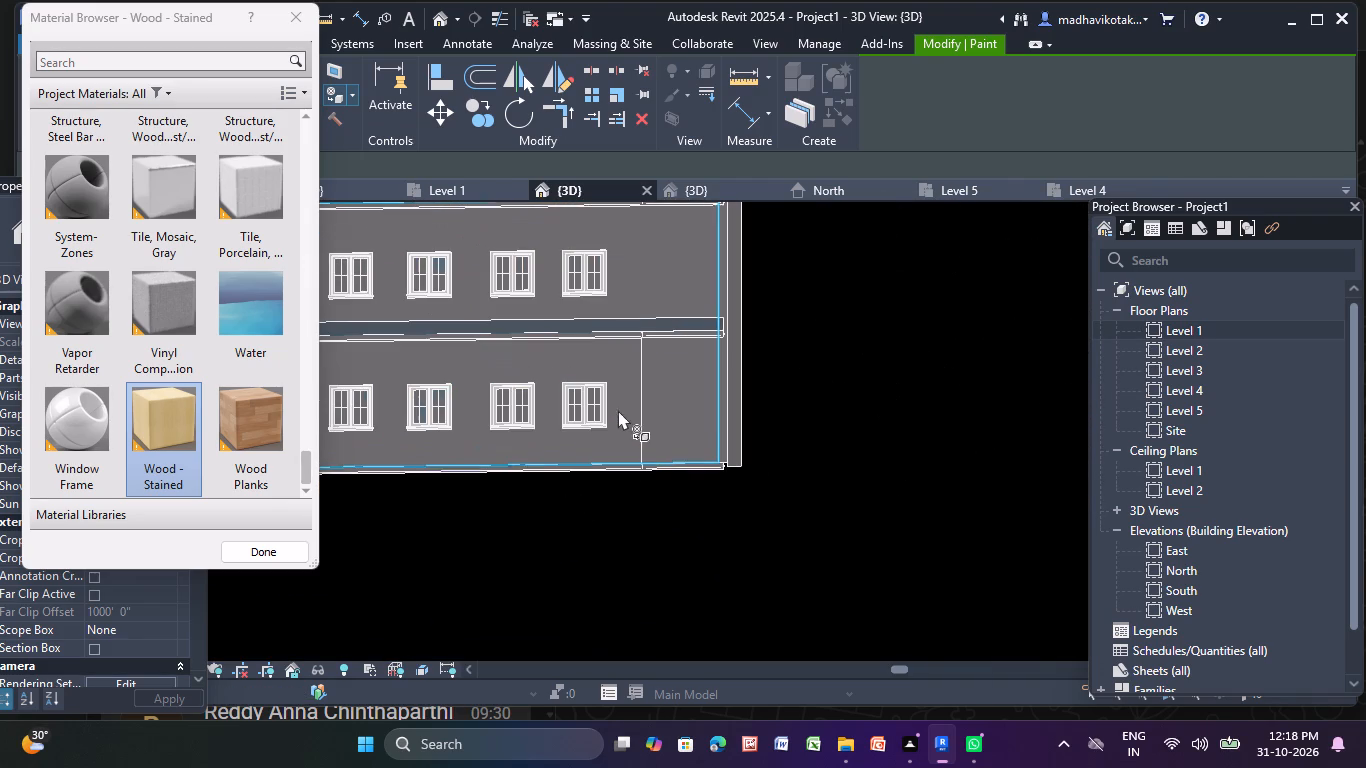
click(642, 401)
click(675, 384)
click(688, 290)
scroll(688, 290, up, 1)
scroll(688, 290, down, 2)
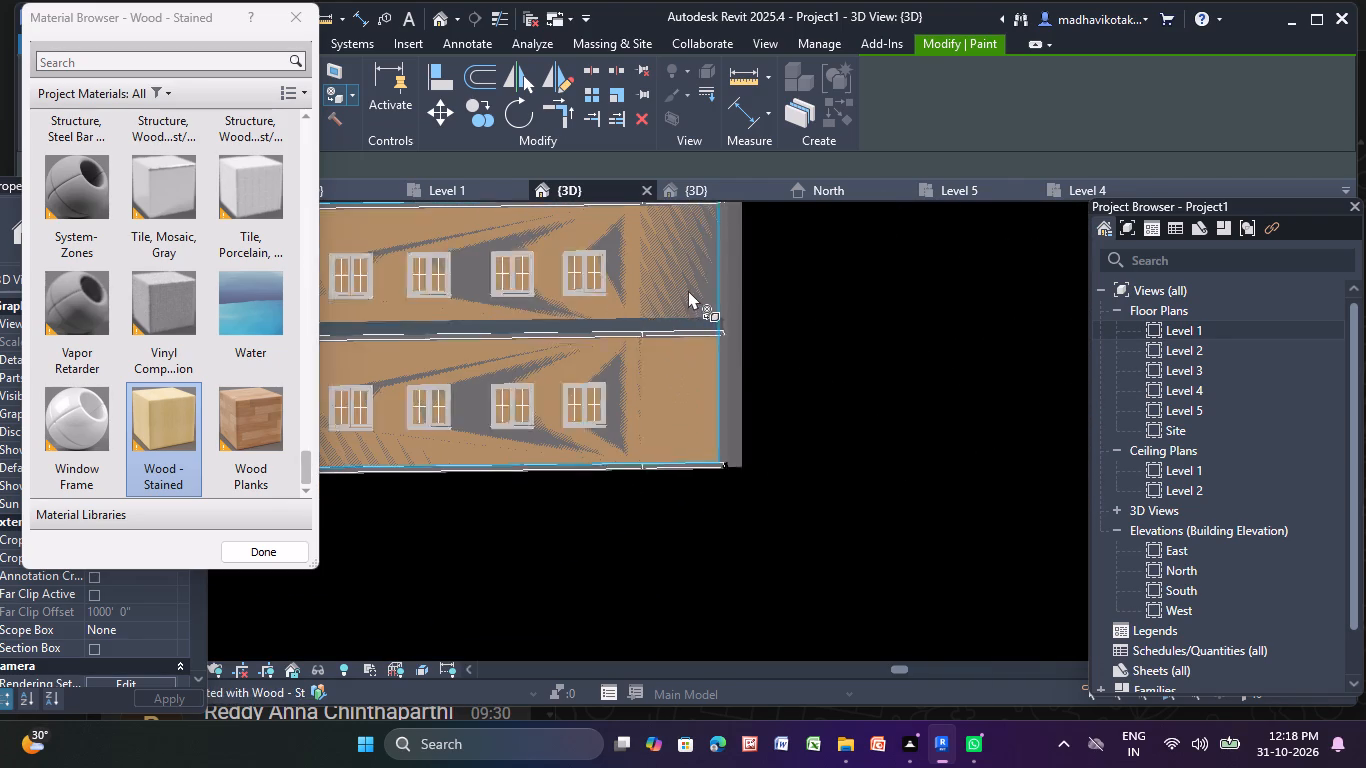
Paint the walls of the eight-window facade's two upper storeys, including the end sections, with Wood - Stained.
scroll(688, 290, down, 3)
middle_drag(688, 290, 641, 507)
scroll(649, 473, up, 3)
click(623, 405)
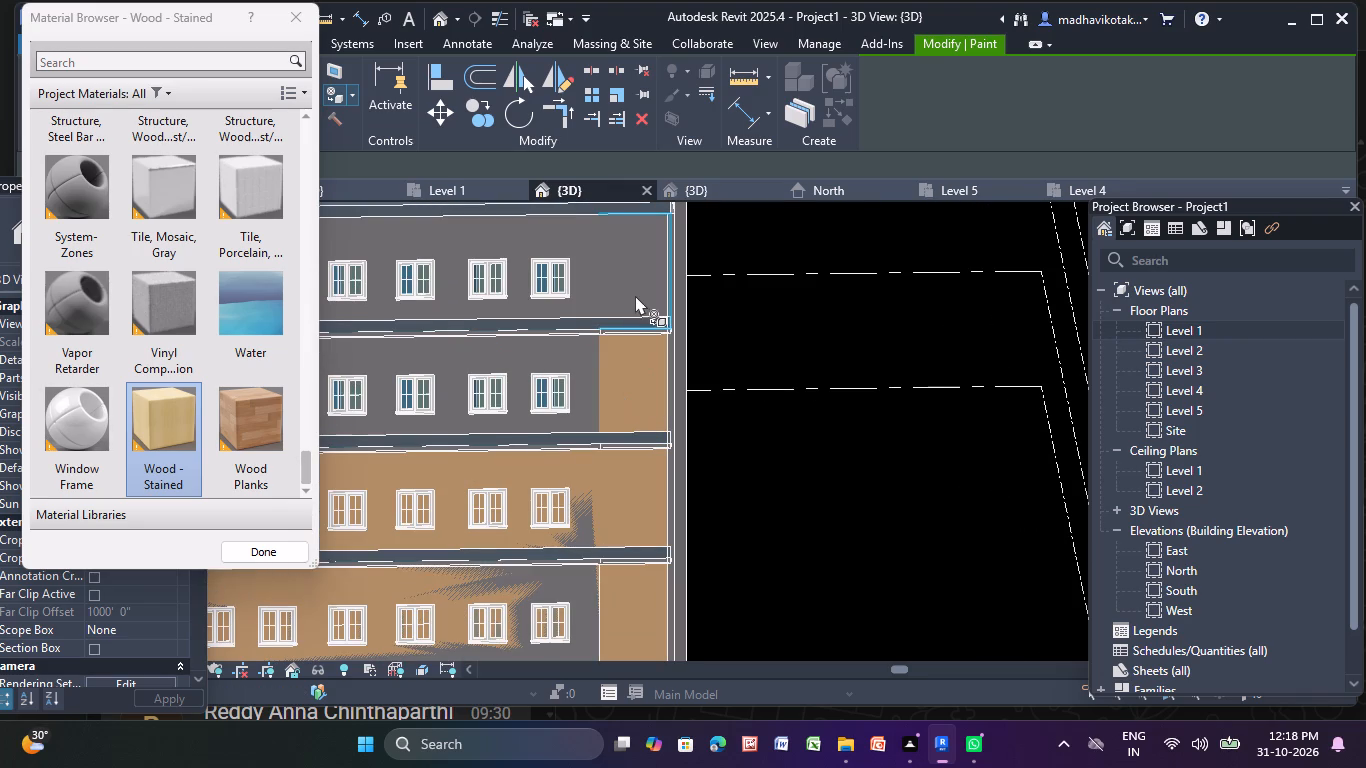
click(635, 295)
click(509, 226)
click(510, 357)
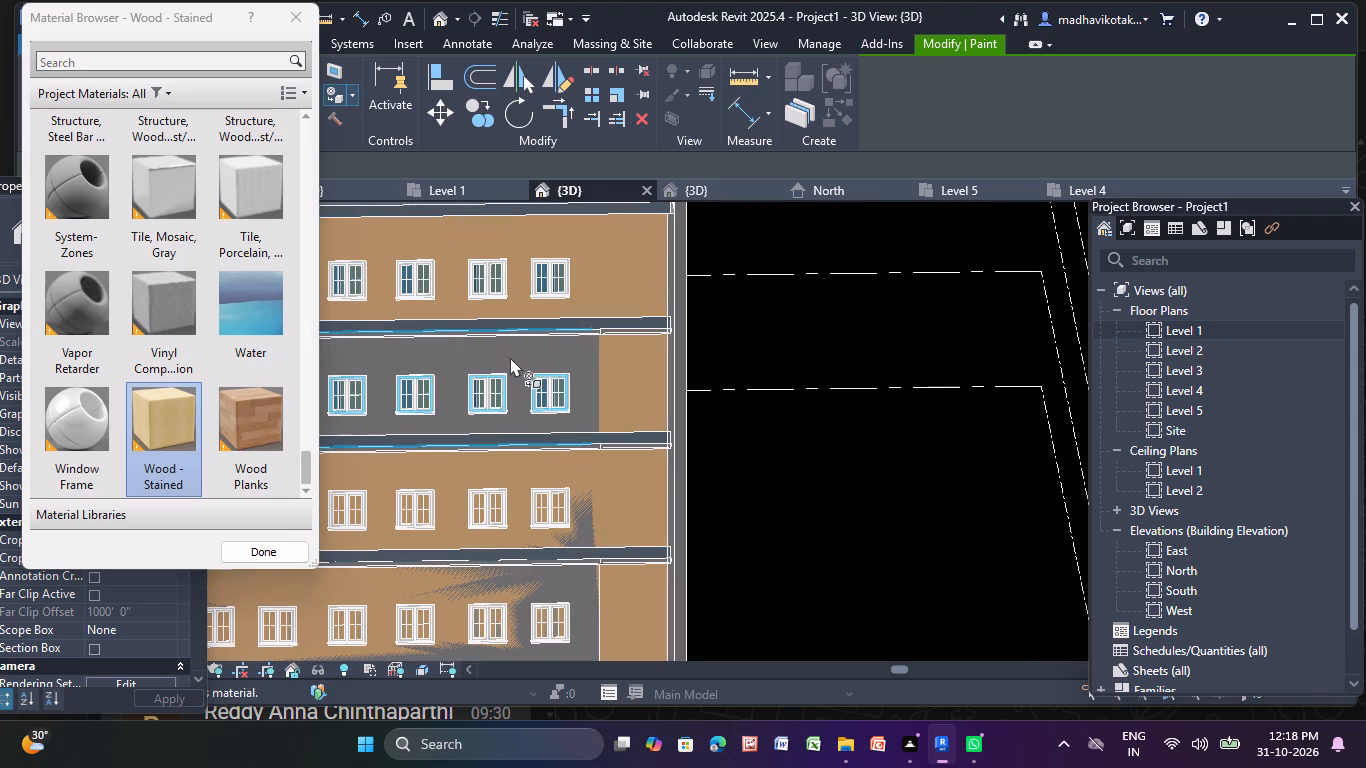
Reapply Wood - Stained to the patchy wall around the windows of the eight-window facade's lowest storey.
click(562, 592)
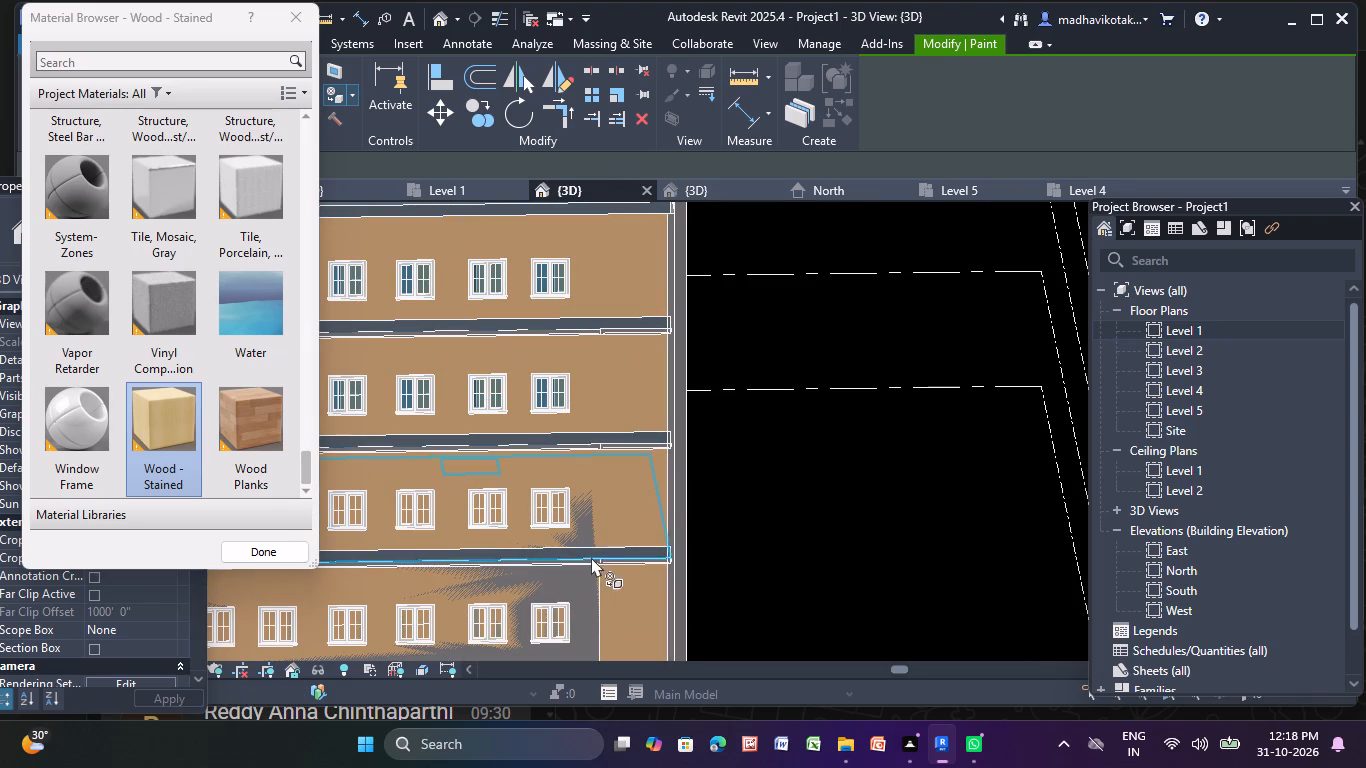
Paint the narrow grey strip beside the end section at the eight-window facade's corner with Wood - Stained.
scroll(682, 487, up, 5)
click(684, 485)
scroll(680, 481, up, 5)
double_click(681, 474)
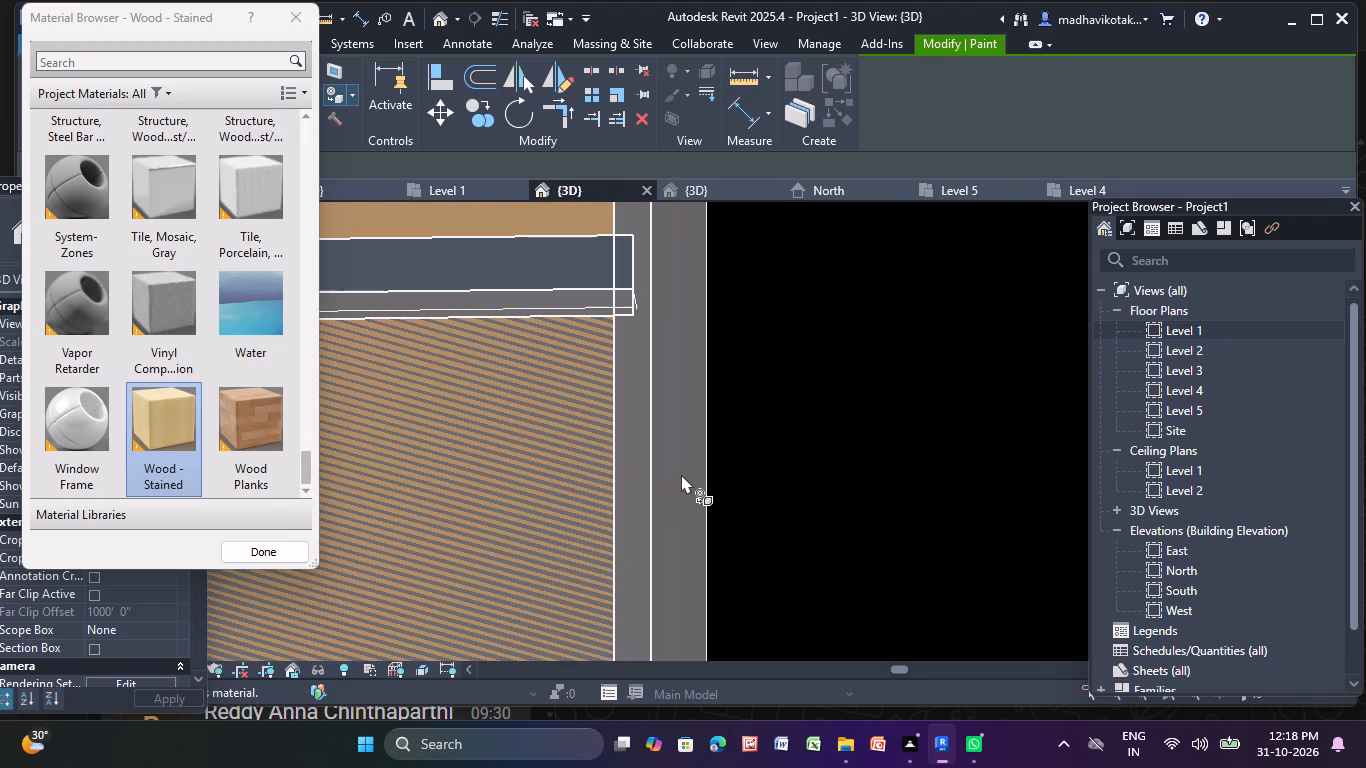
click(632, 472)
middle_click(632, 472)
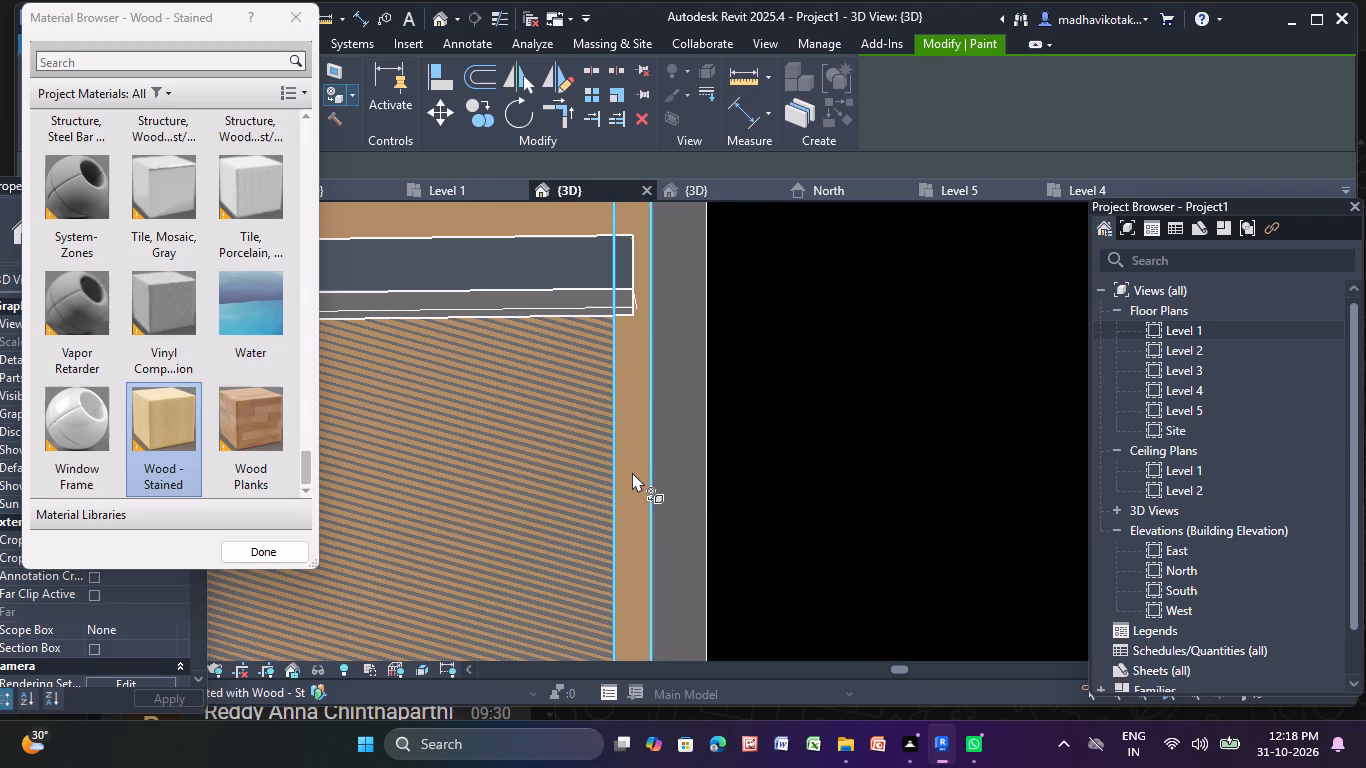
Paint the Generic - 12" floor edge along the base of the eight-window facade with Wood - Stained.
scroll(632, 472, down, 9)
middle_drag(632, 472, 600, 218)
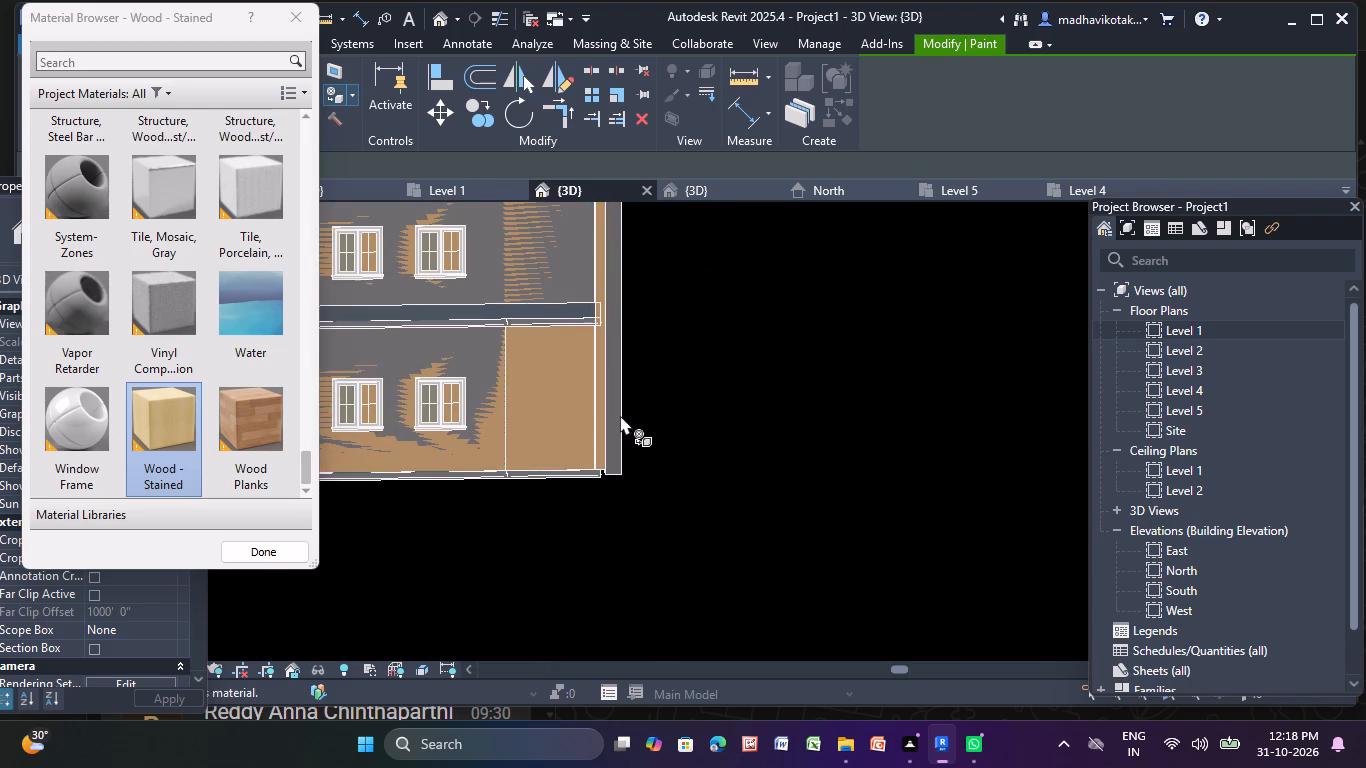
scroll(620, 415, up, 2)
middle_drag(550, 499, 752, 366)
scroll(588, 373, up, 10)
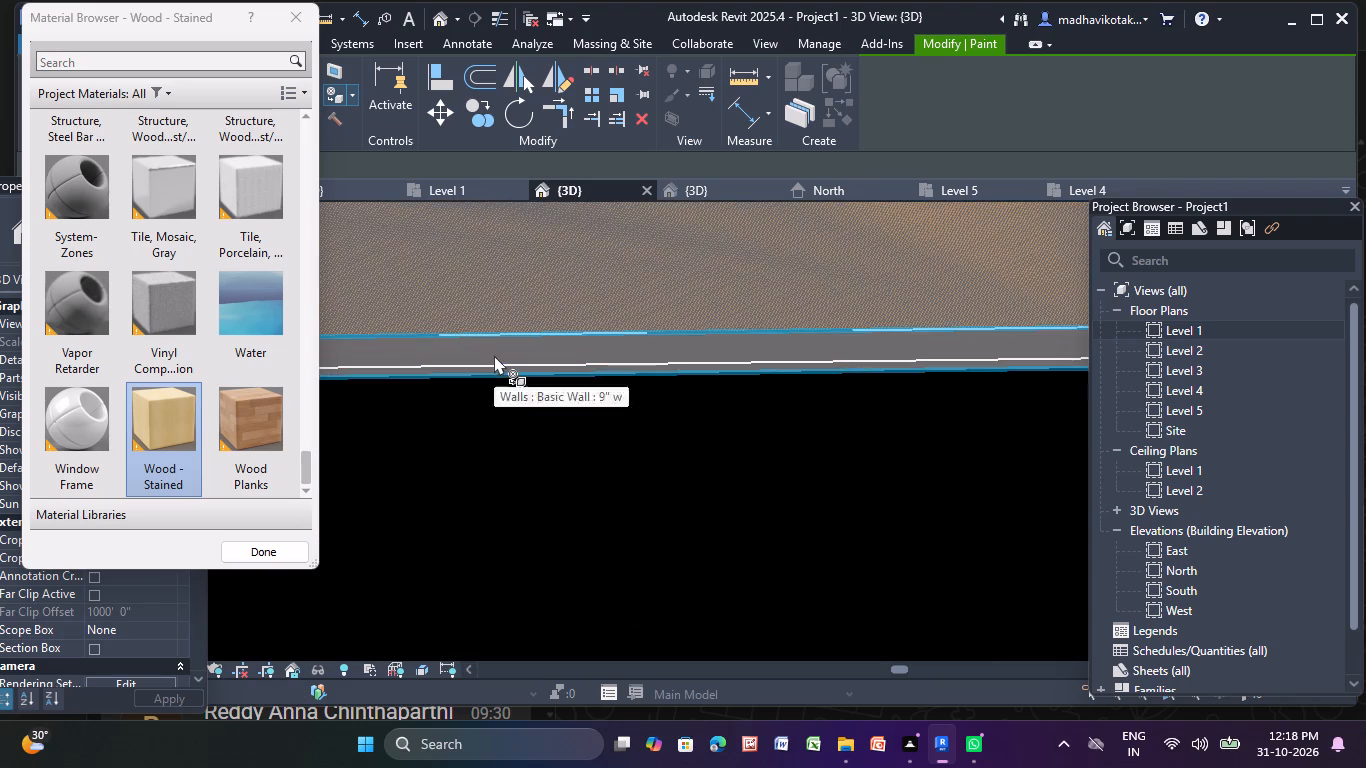
scroll(500, 350, up, 5)
click(500, 350)
scroll(502, 376, up, 2)
scroll(510, 369, down, 13)
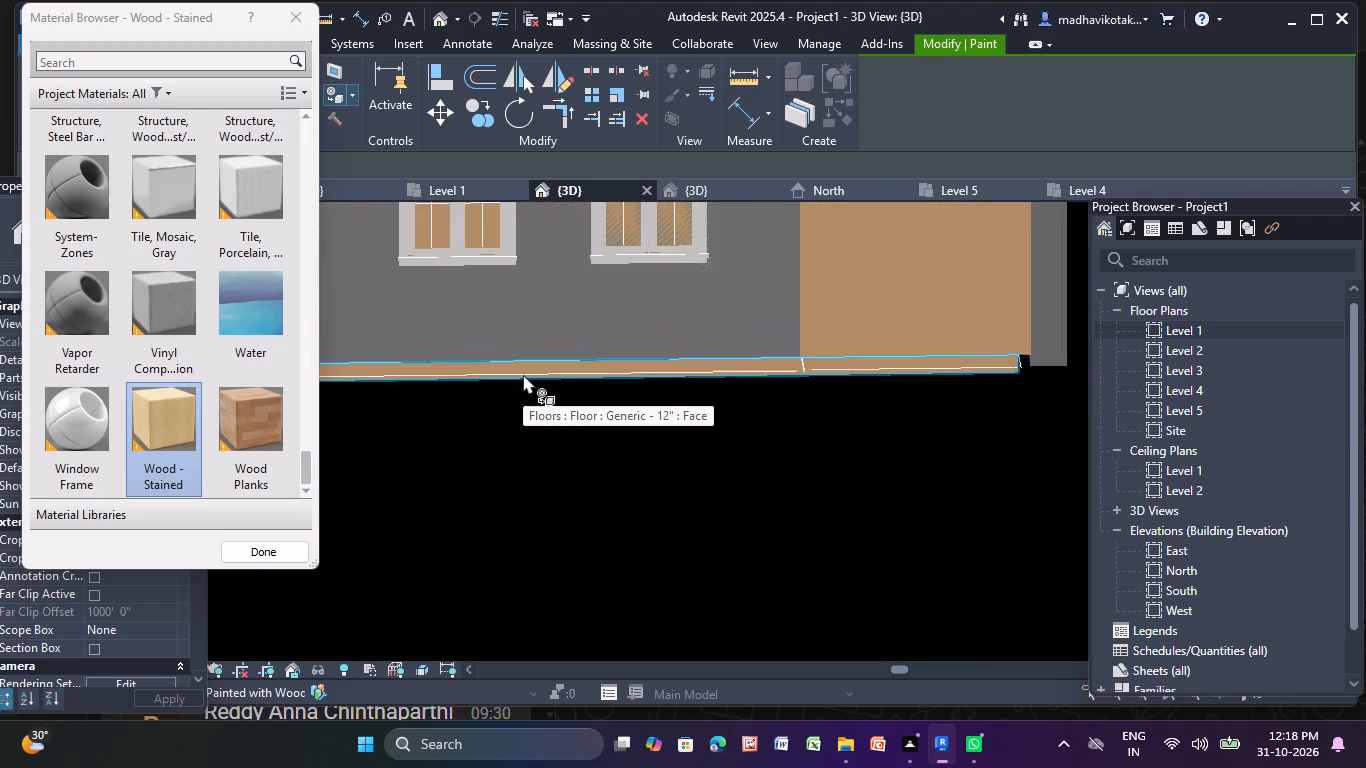
Examine the building's front facade and its adjoining side from several angles.
scroll(523, 374, down, 8)
shift+middle_drag(731, 468, 518, 479)
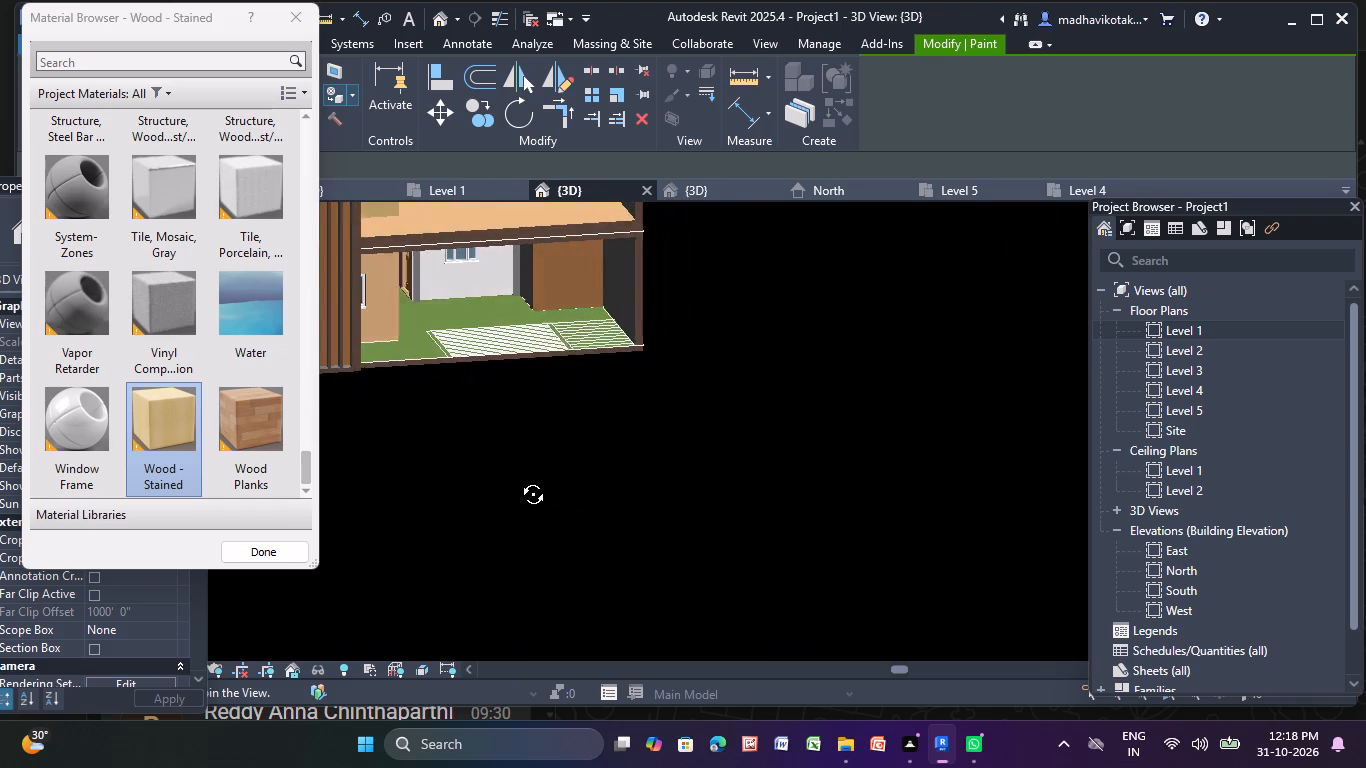
shift+middle_drag(518, 479, 495, 471)
scroll(494, 467, down, 7)
middle_drag(510, 458, 852, 521)
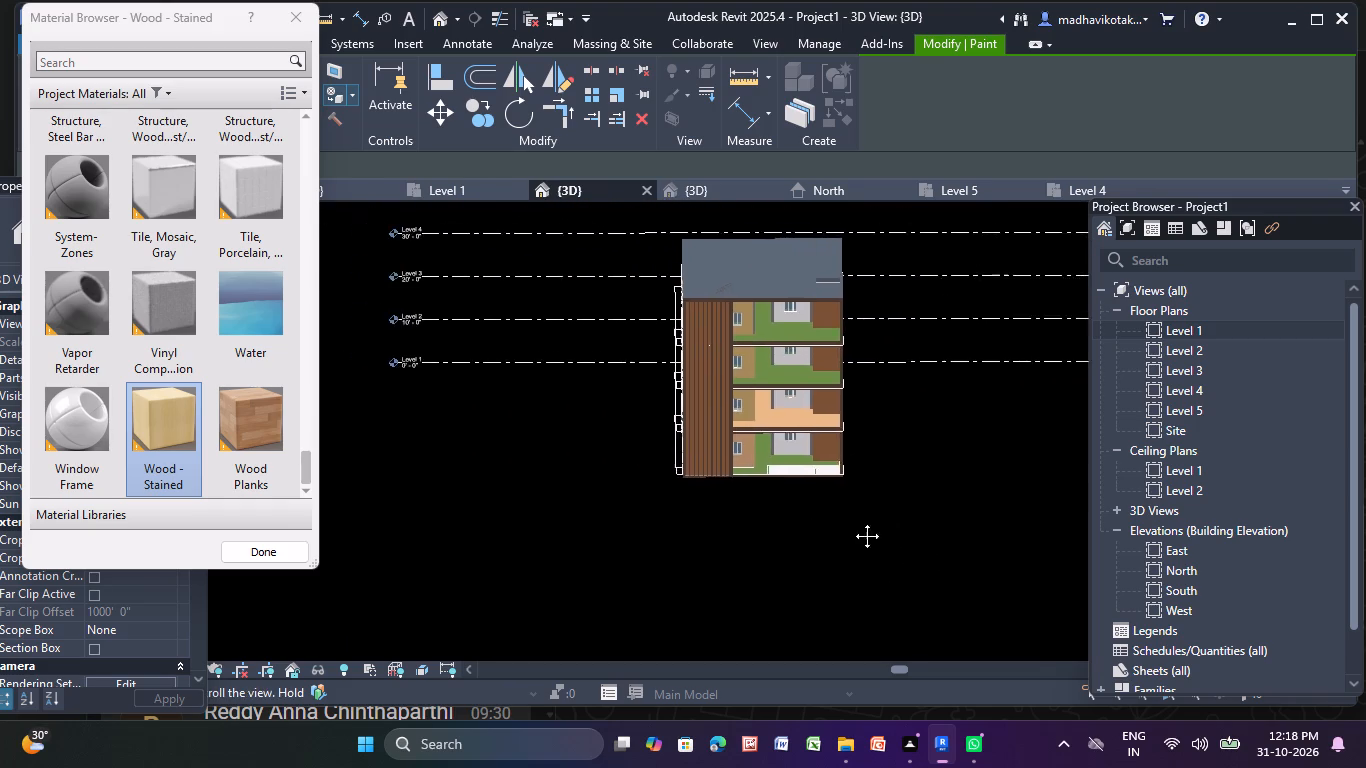
middle_drag(852, 521, 851, 520)
shift+middle_drag(853, 522, 866, 467)
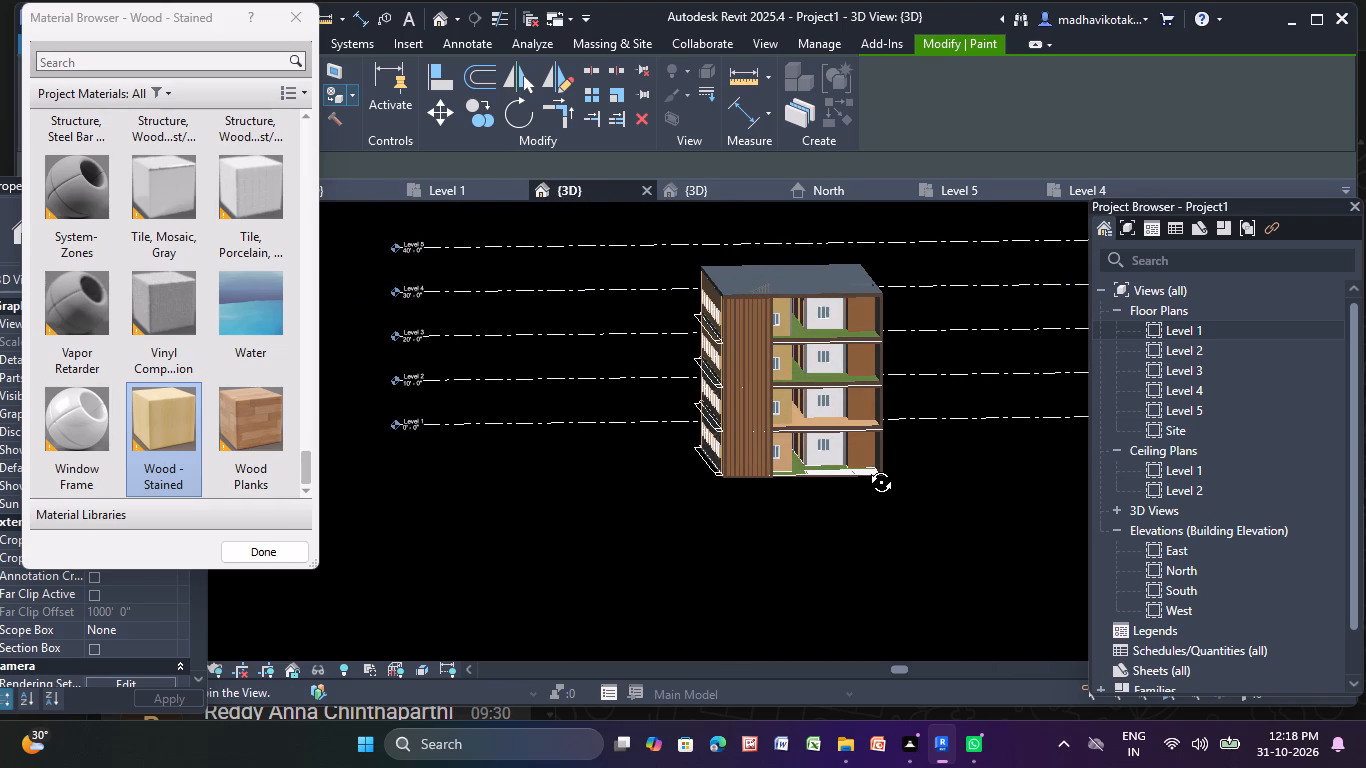
shift+middle_drag(866, 467, 873, 464)
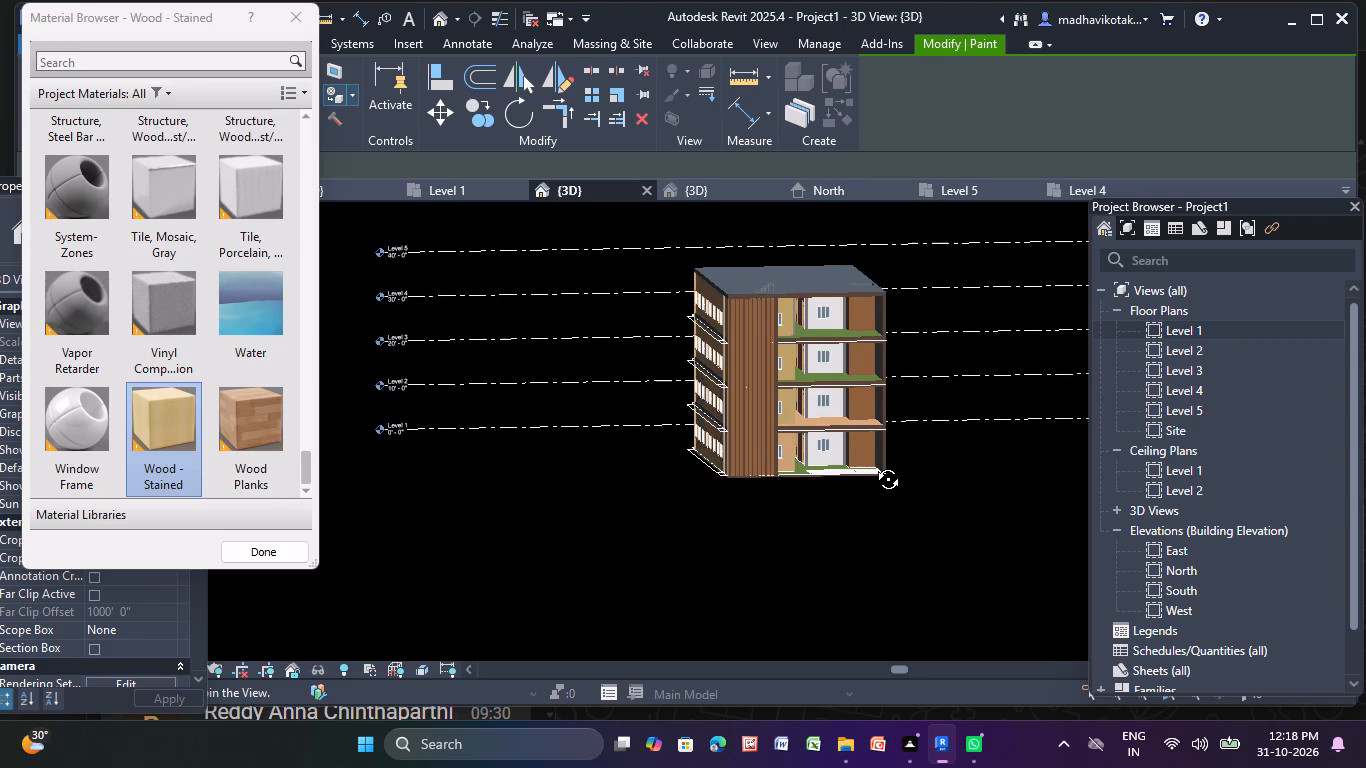
shift+middle_drag(873, 464, 858, 458)
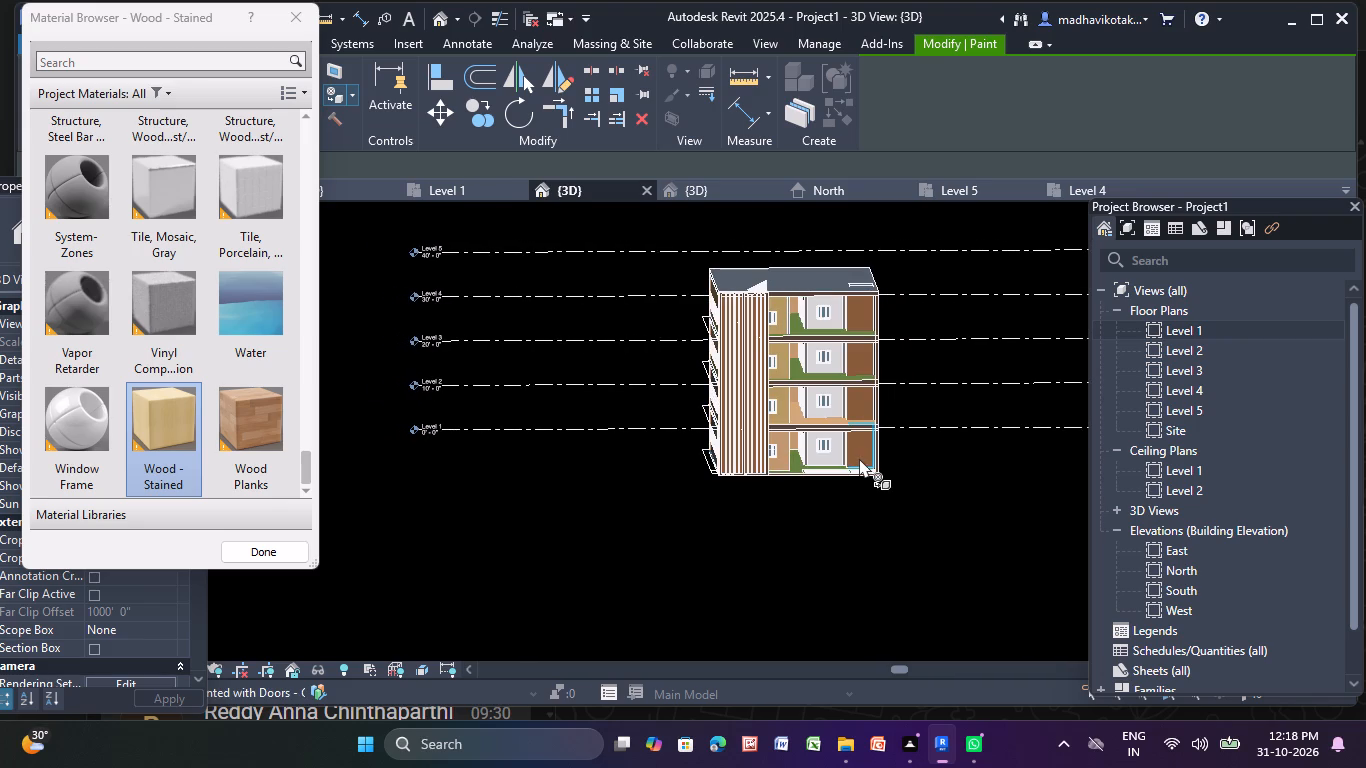
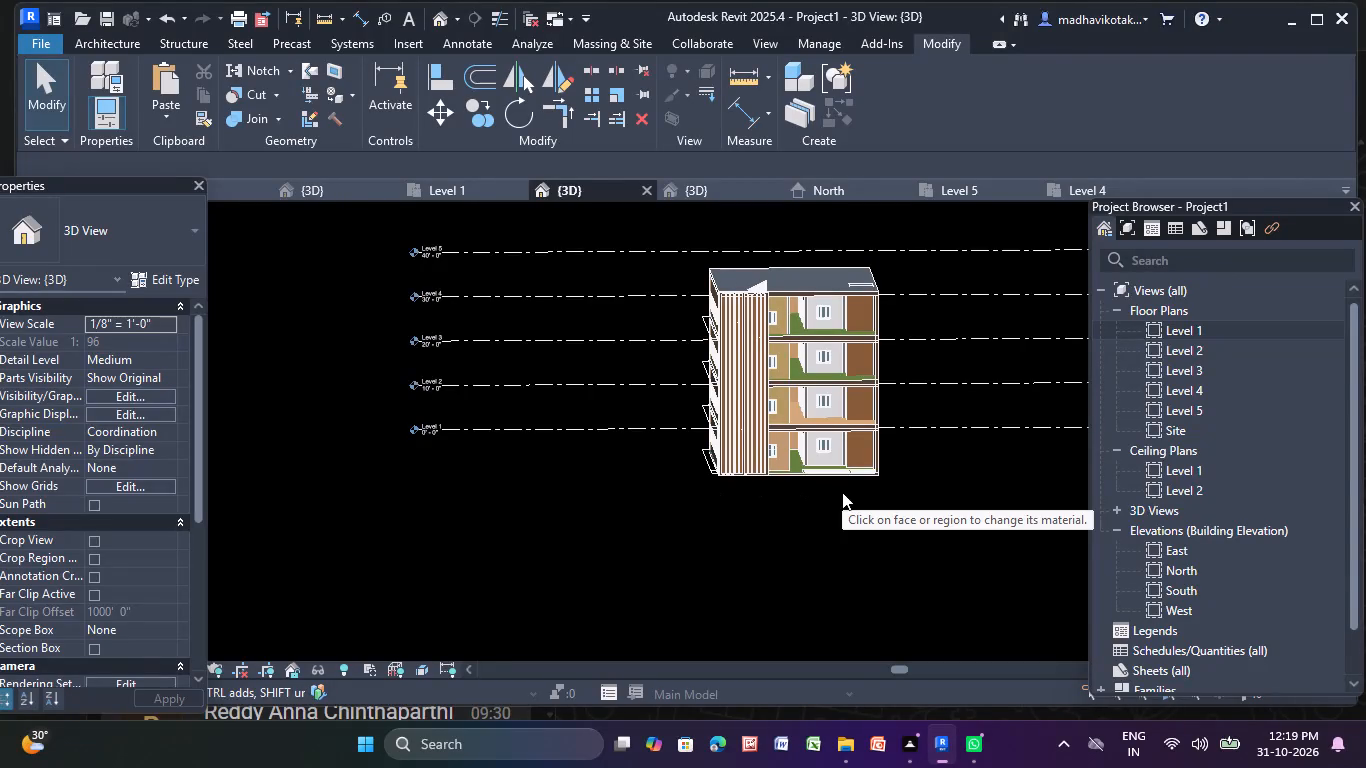
Open the Level 5 floor plan with the building's full roof outline in view.
middle_drag(853, 470, 783, 524)
scroll(773, 487, up, 3)
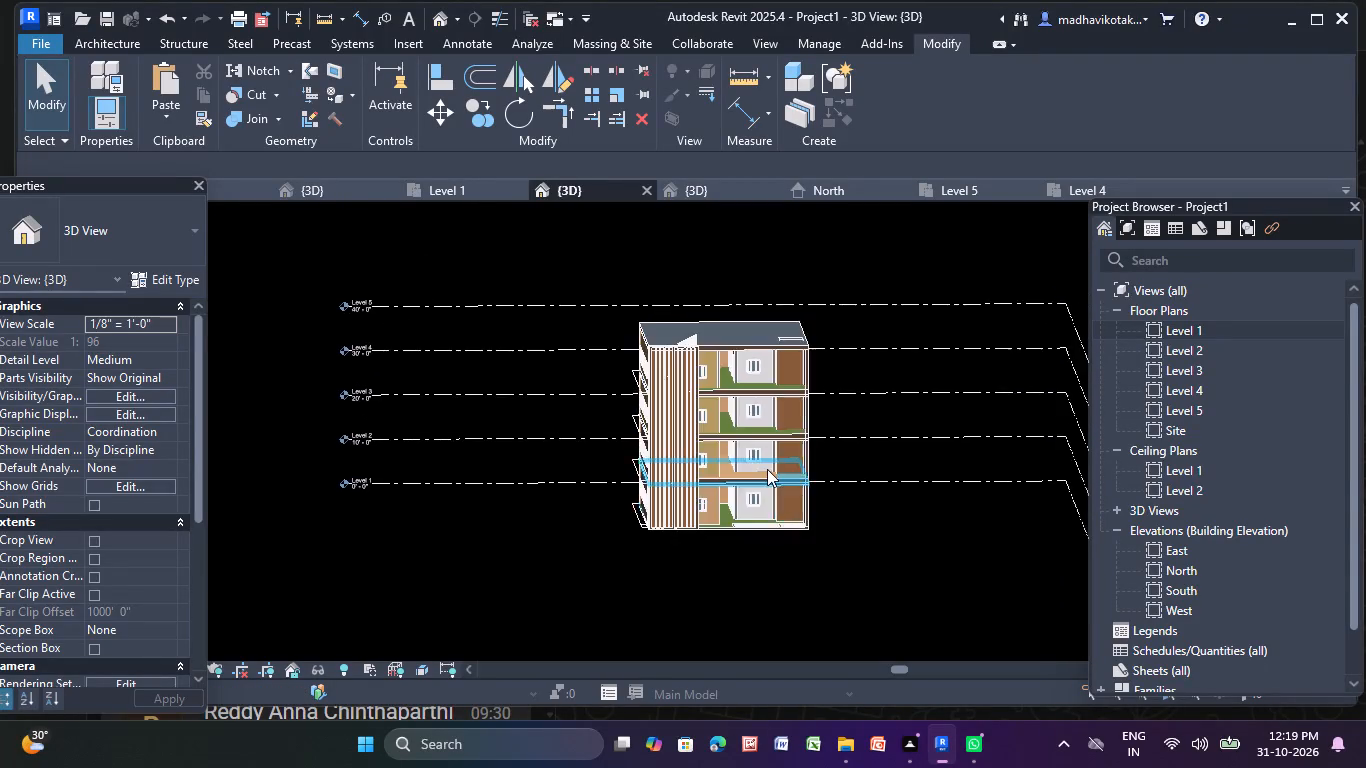
scroll(767, 469, up, 2)
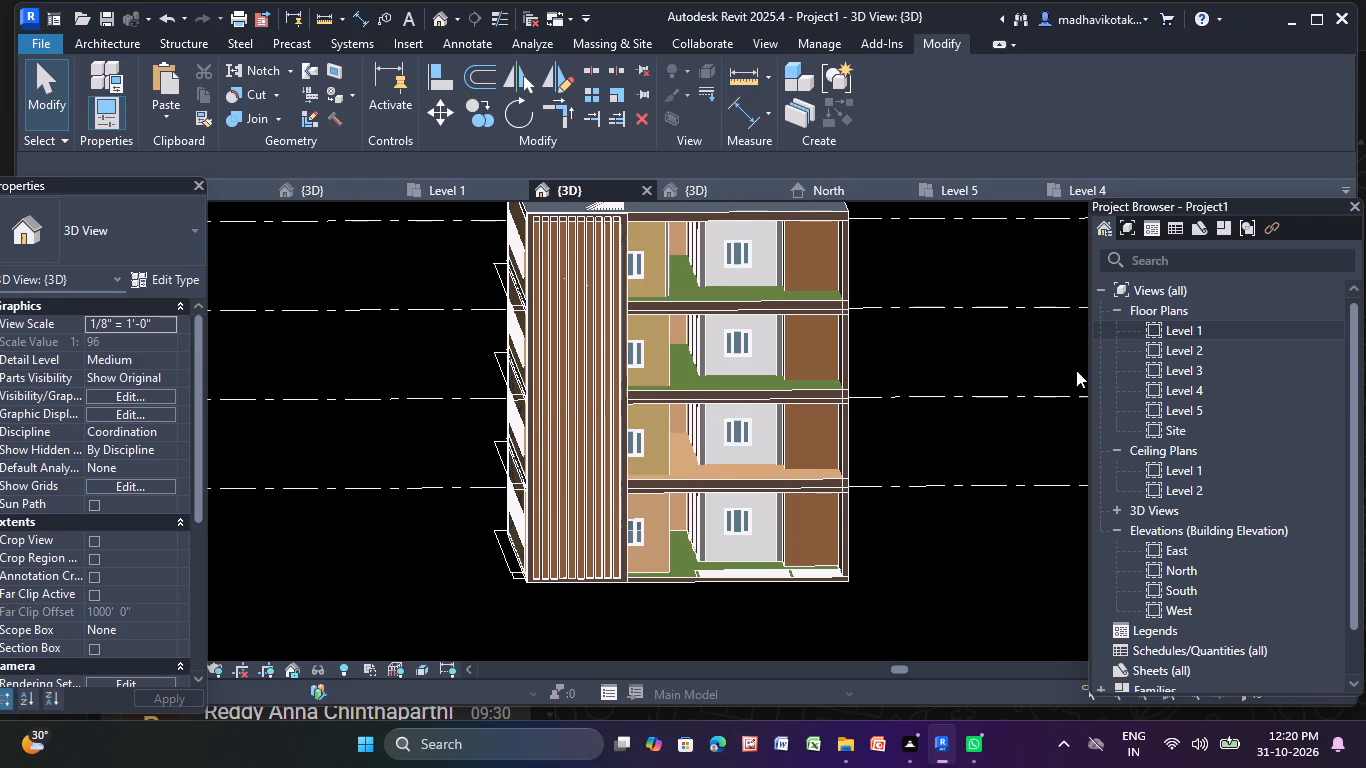
double_click(1198, 405)
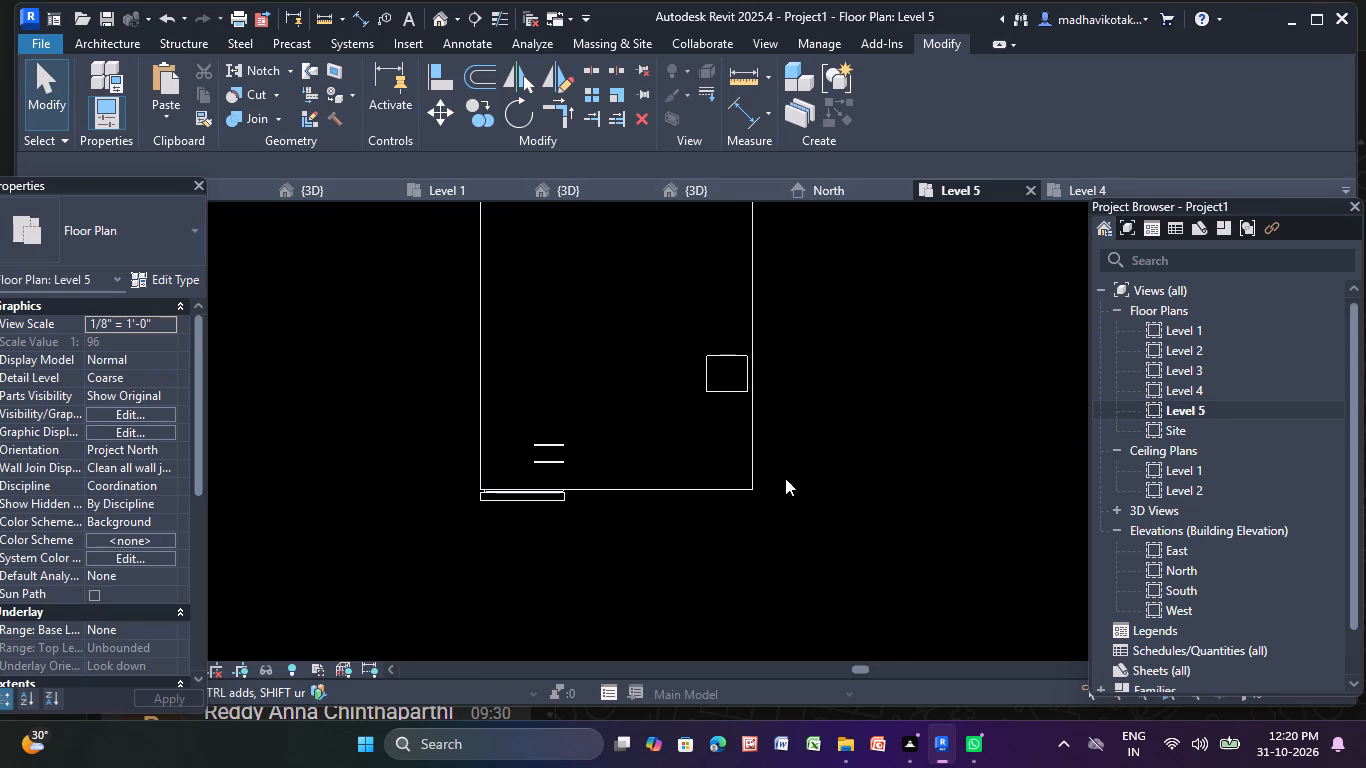
scroll(737, 489, down, 5)
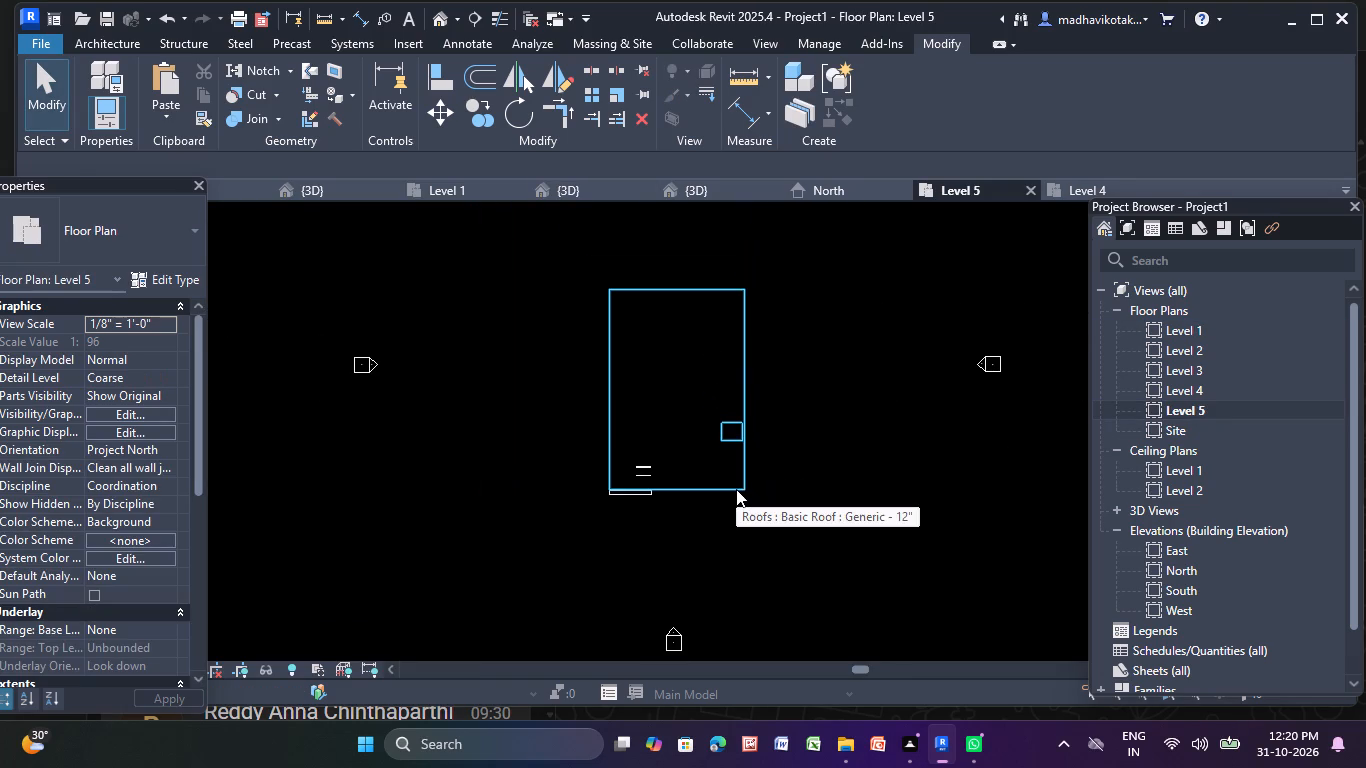
scroll(736, 489, down, 3)
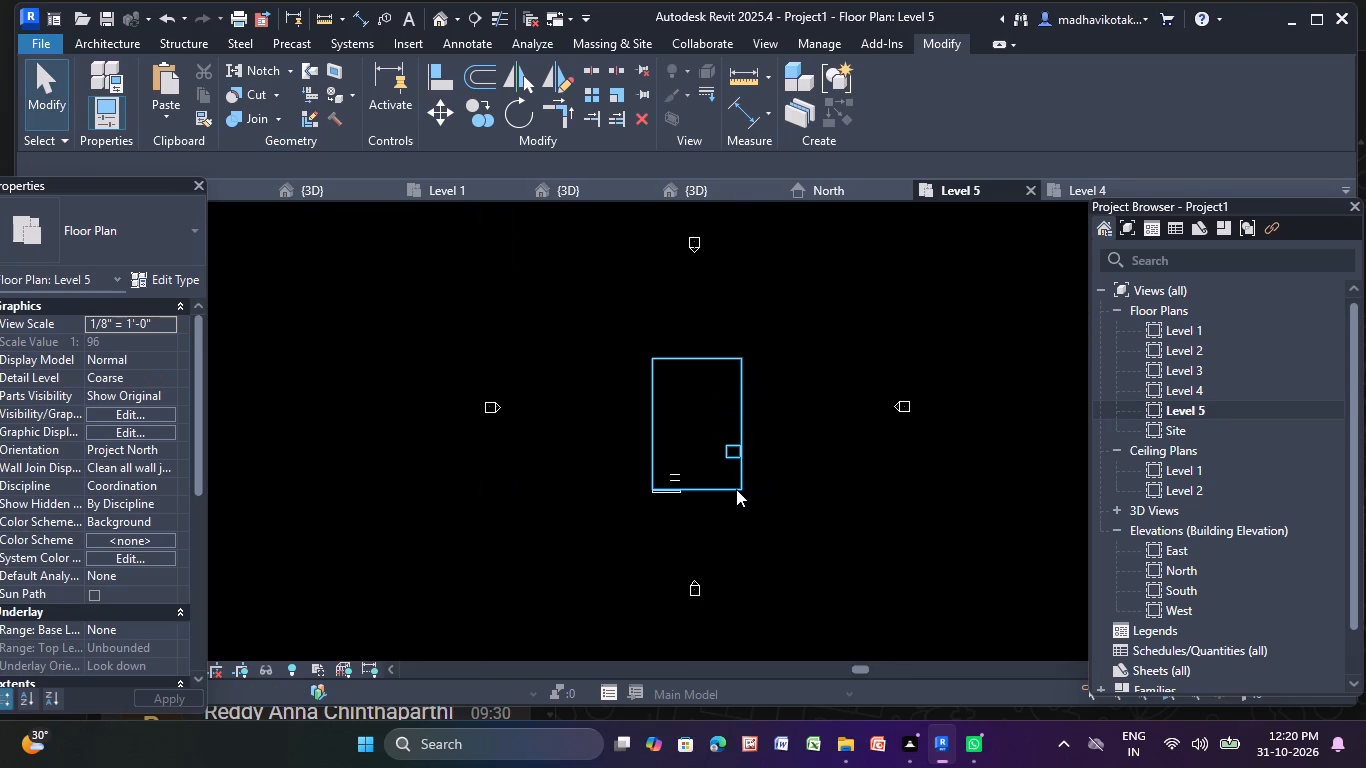
middle_drag(708, 498, 627, 569)
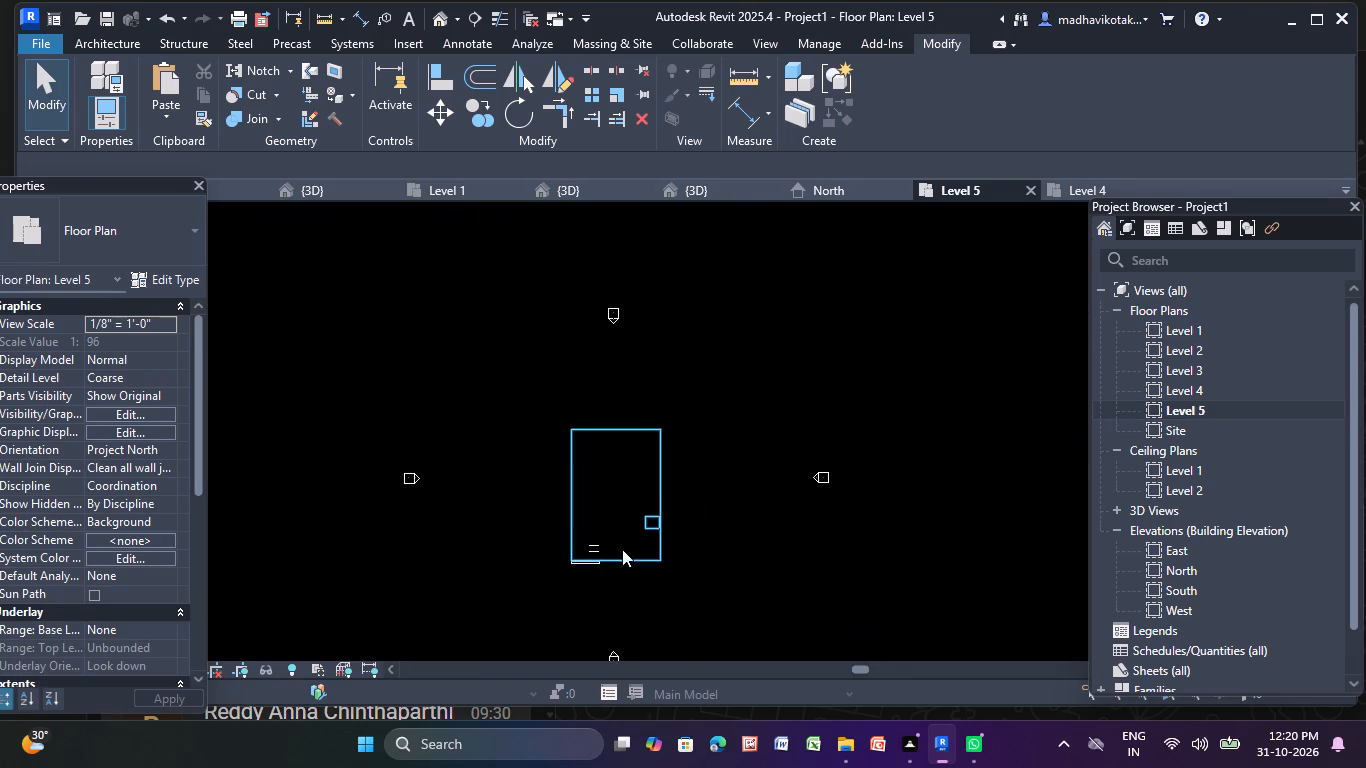
scroll(630, 527, up, 3)
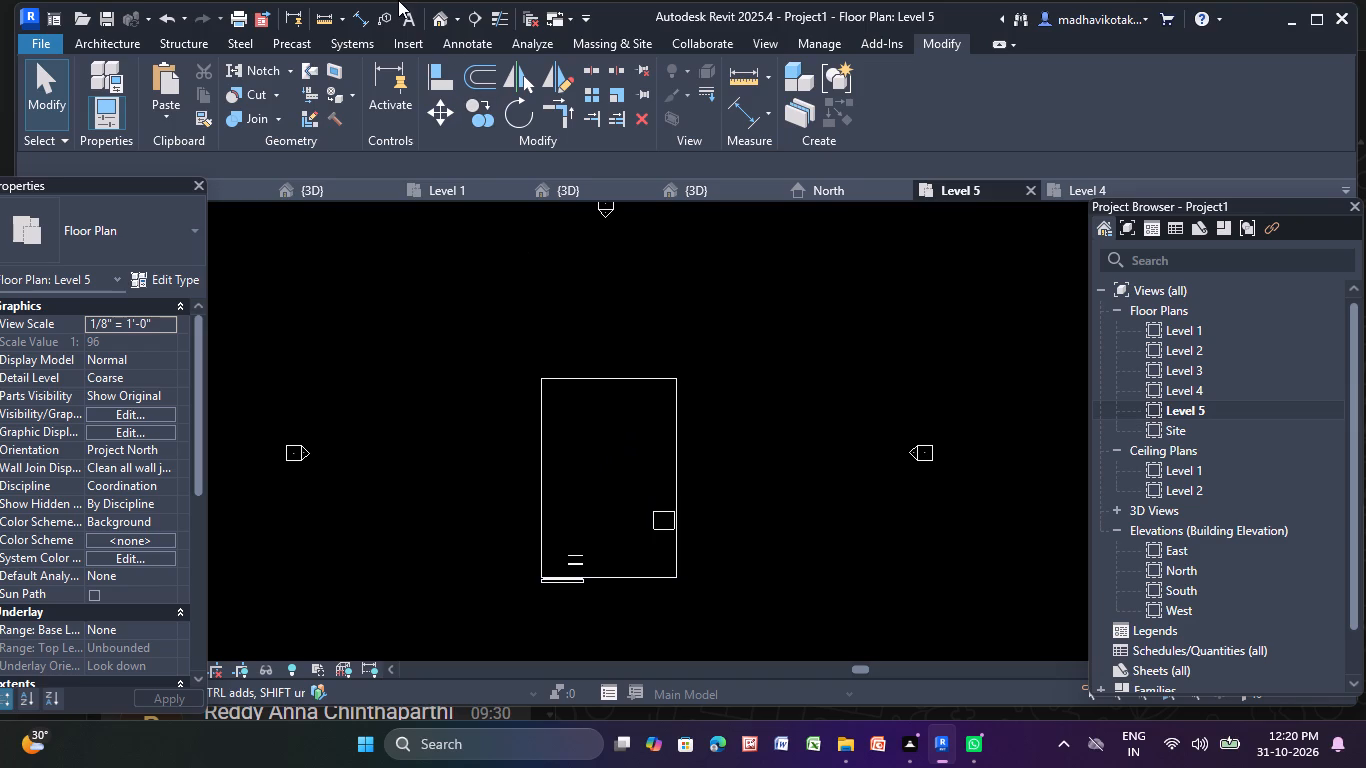
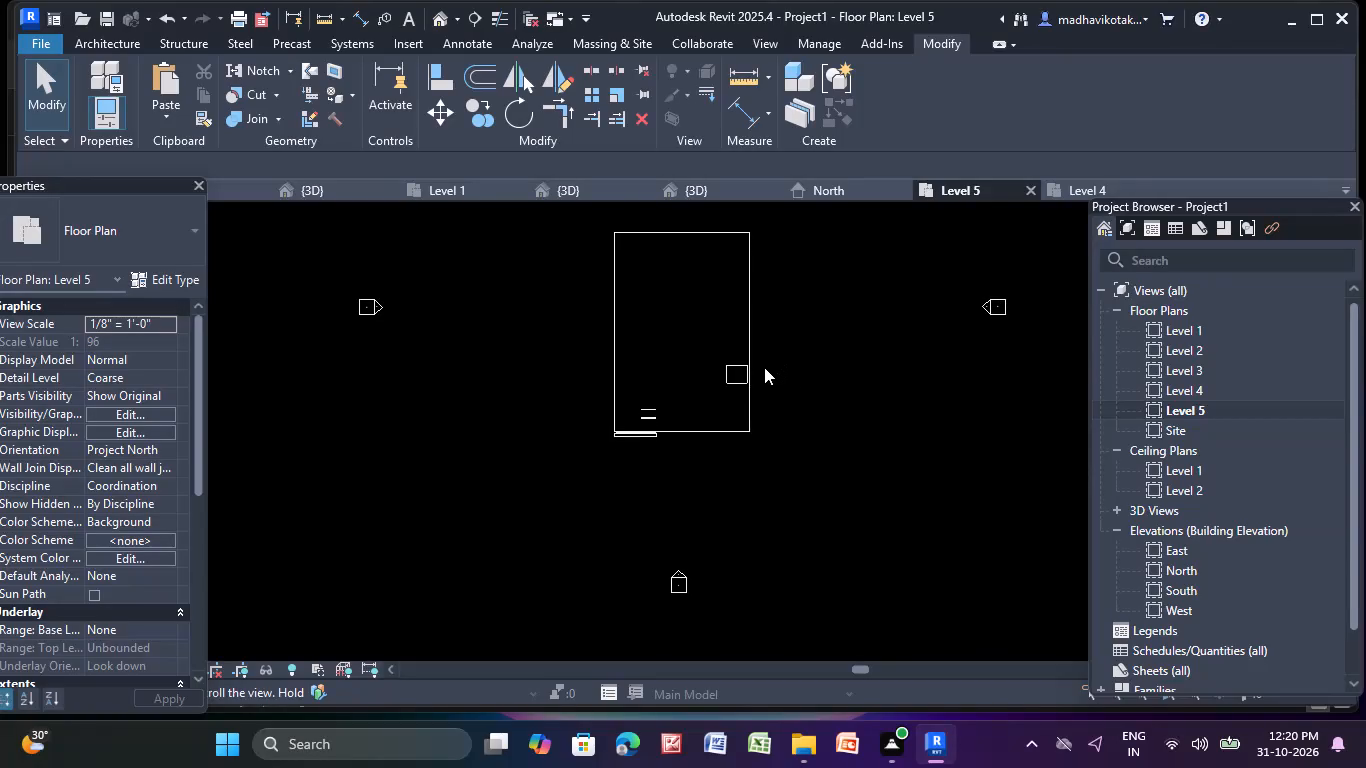
In the 3D view, stretch the top of the brown slatted facade panel upward so it rises above the roof edge.
scroll(764, 367, up, 5)
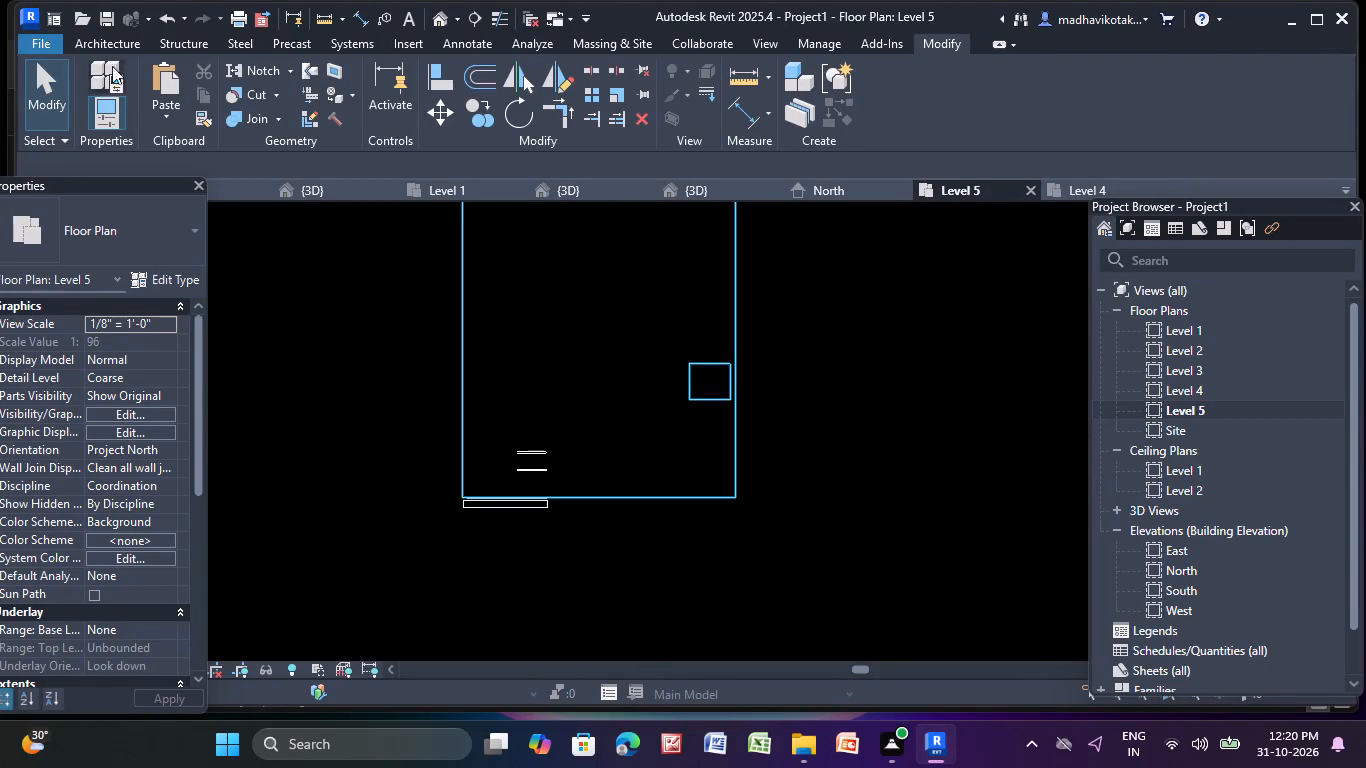
click(136, 41)
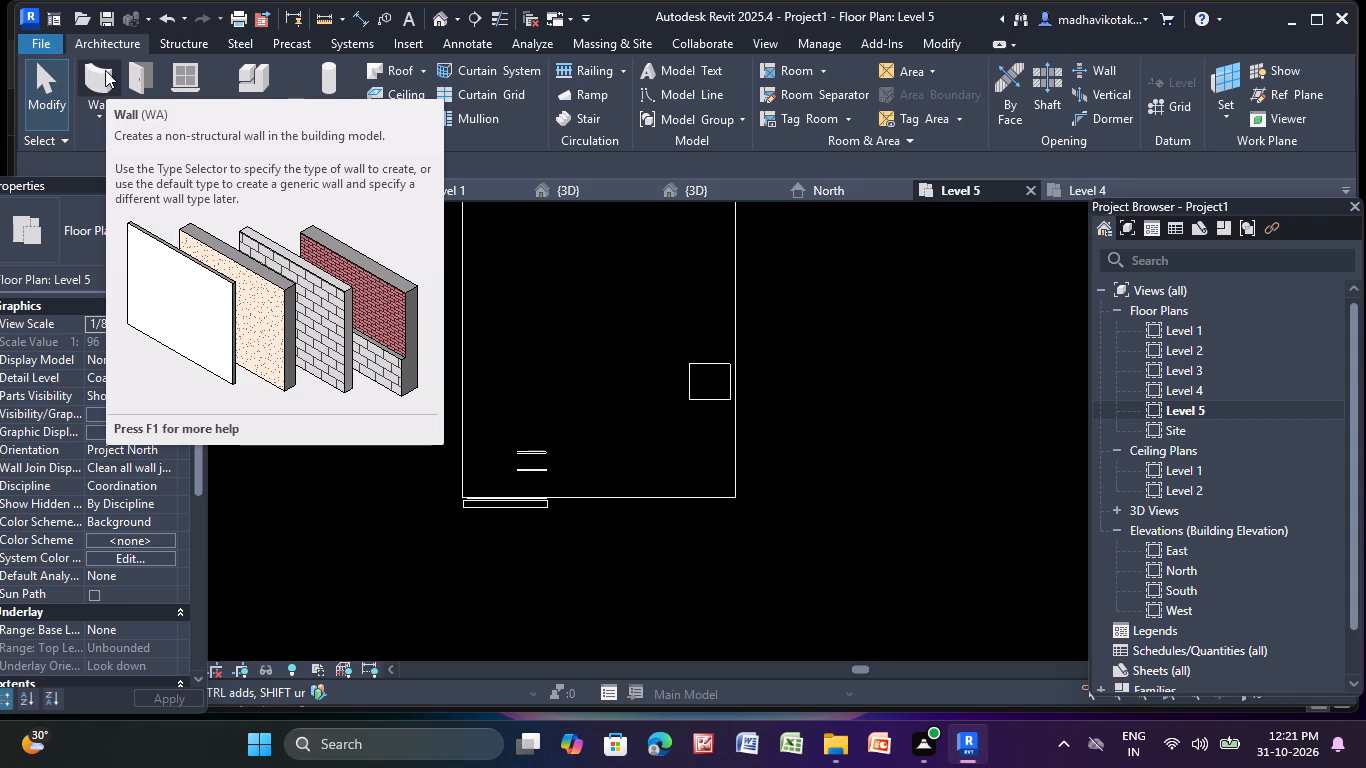
click(430, 24)
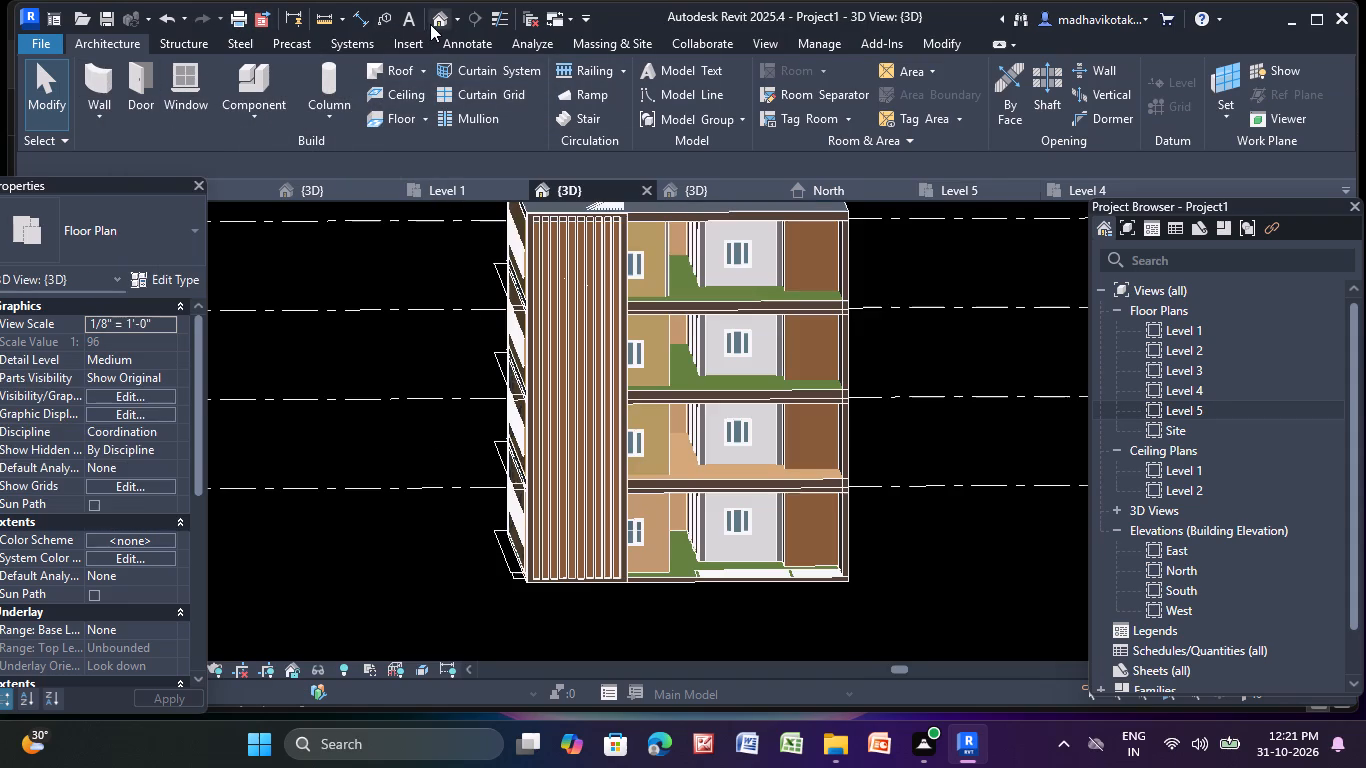
middle_drag(611, 288, 571, 410)
scroll(558, 359, up, 11)
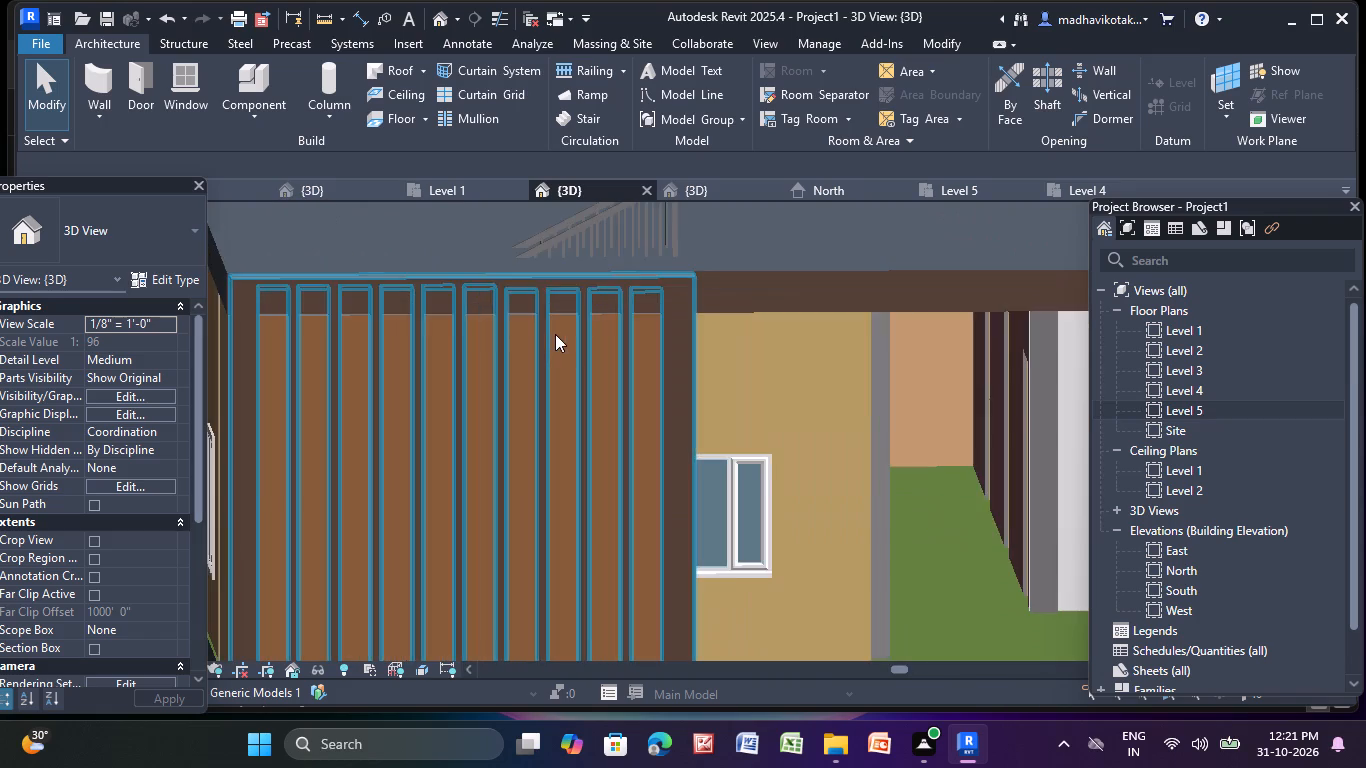
click(494, 283)
middle_drag(552, 283, 745, 405)
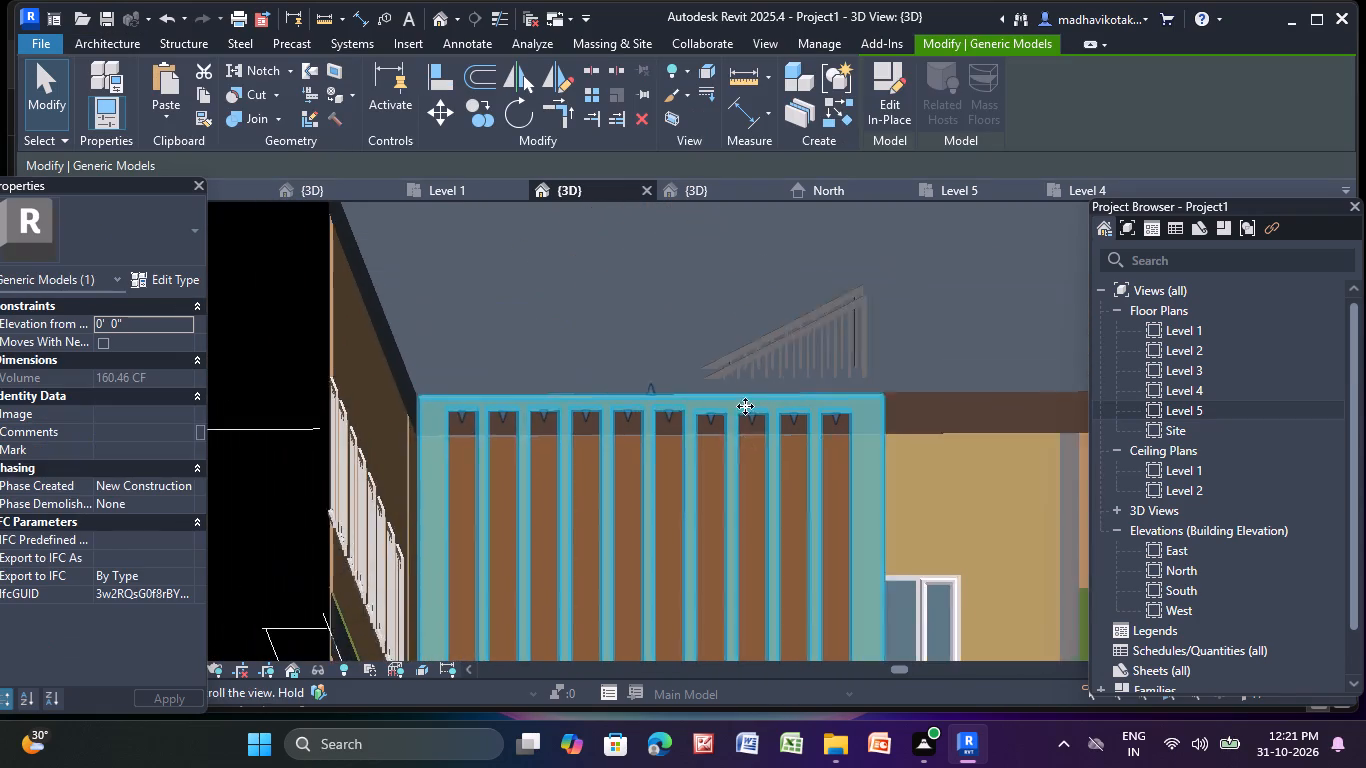
drag(652, 390, 630, 286)
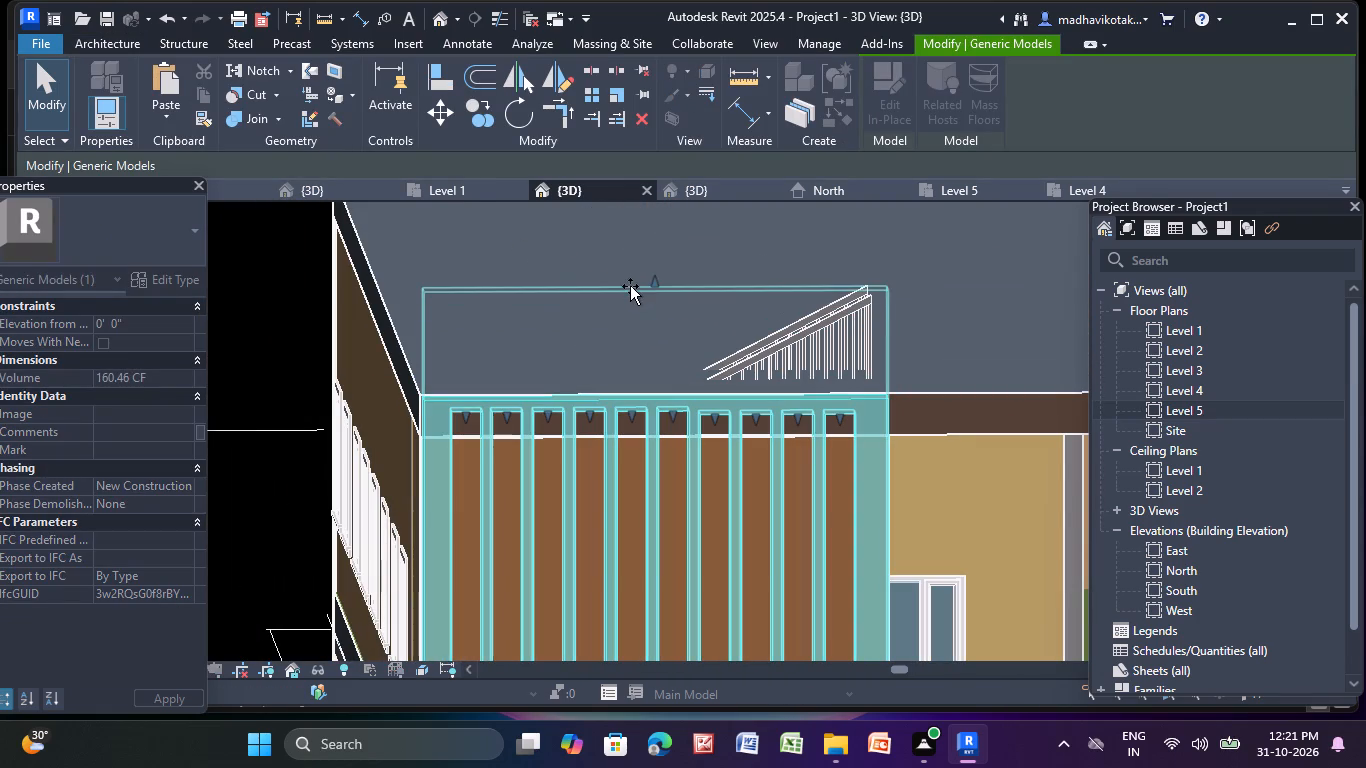
drag(630, 286, 628, 280)
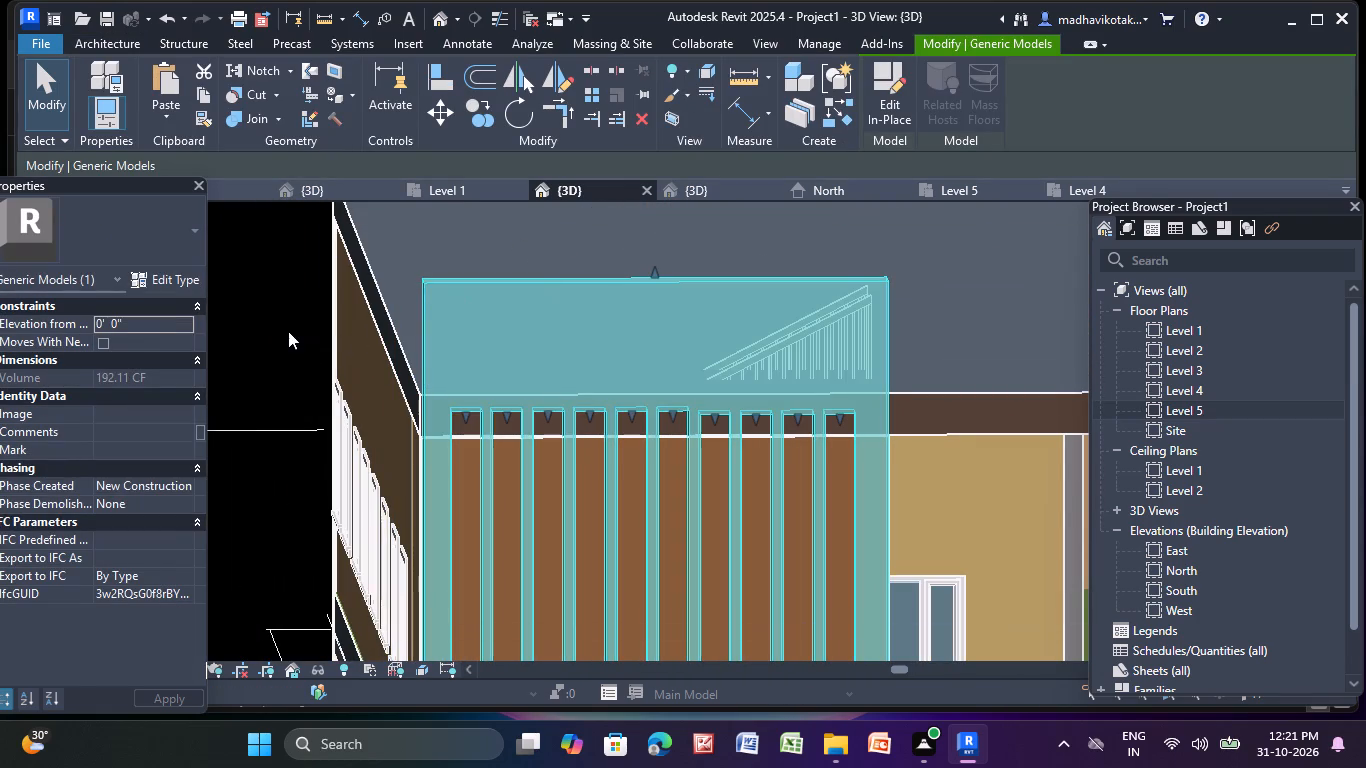
click(277, 315)
Examine the heightened slatted facade panel and the roof slab around it from several angles.
scroll(434, 329, down, 5)
scroll(641, 397, down, 4)
middle_drag(605, 374, 559, 323)
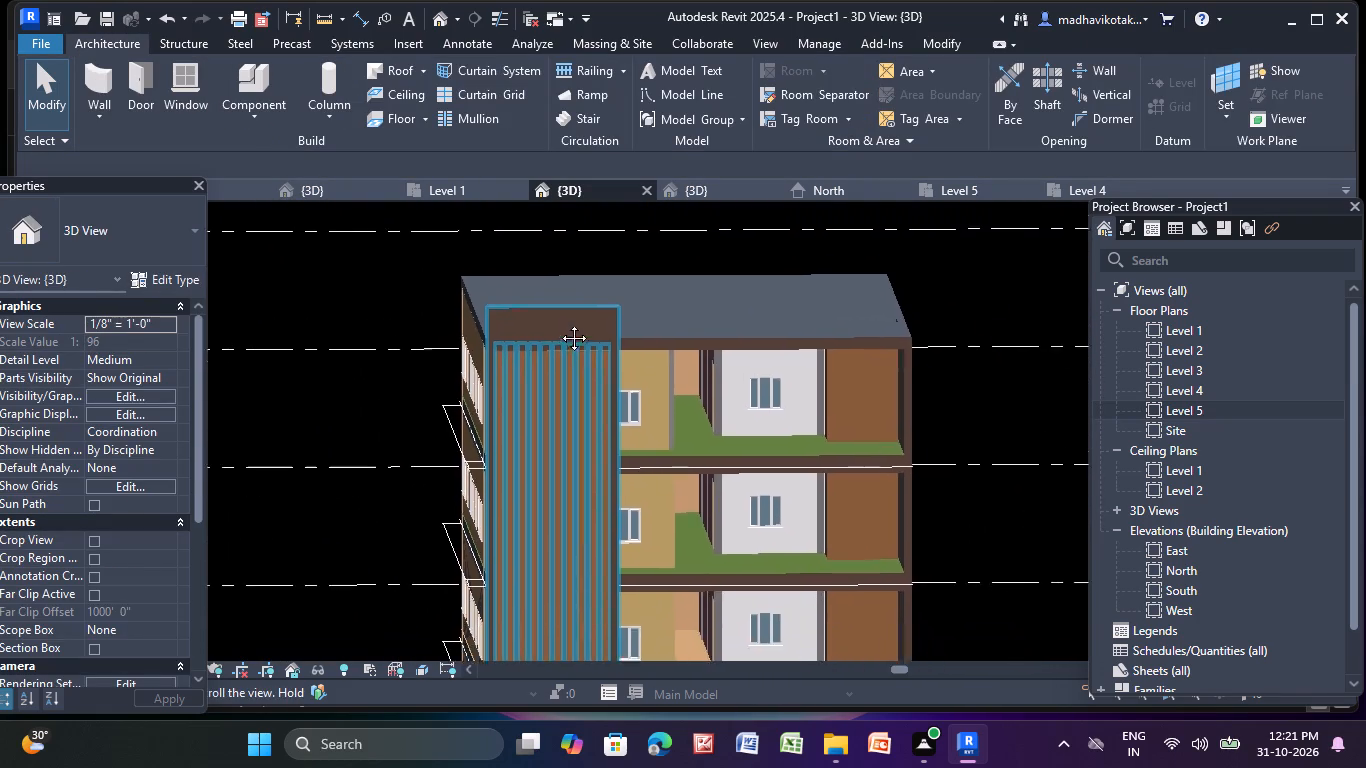
middle_drag(559, 323, 509, 246)
scroll(730, 359, down, 4)
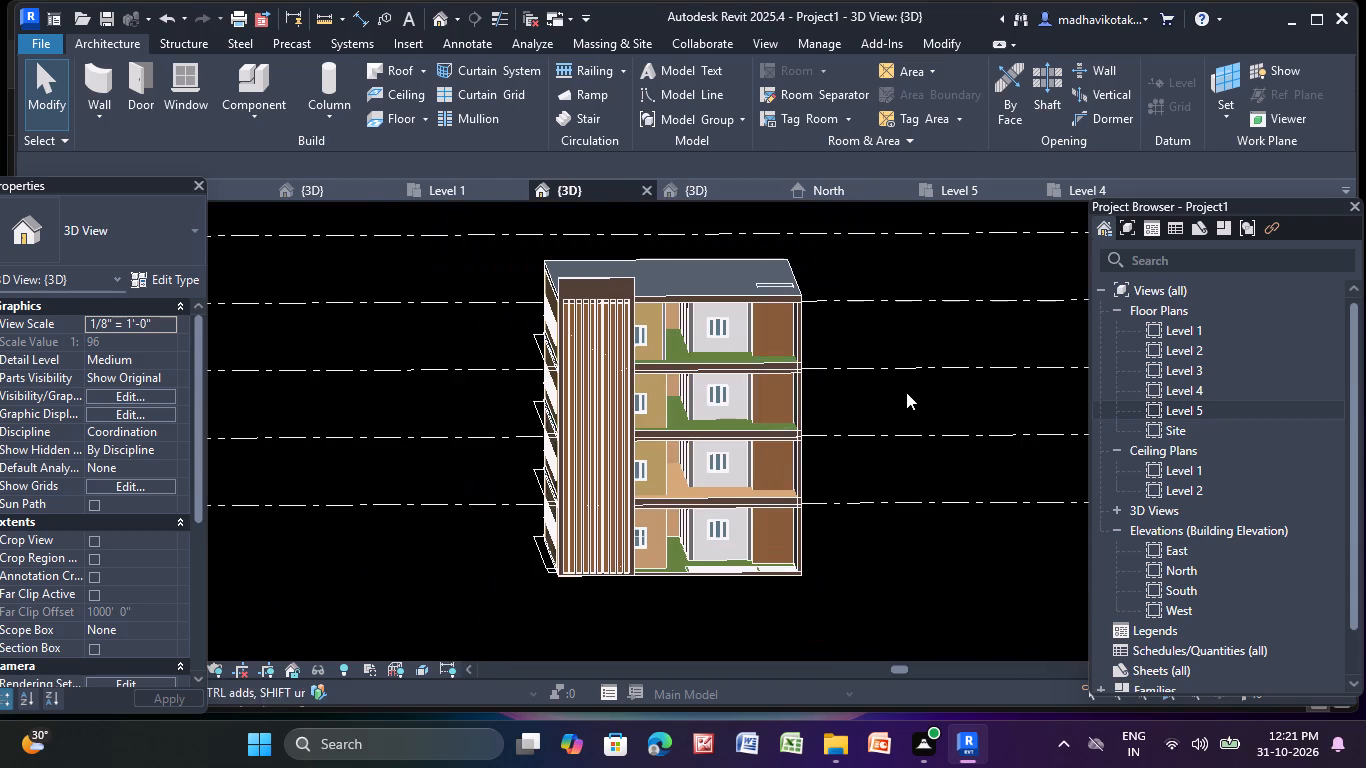
middle_drag(906, 392, 890, 368)
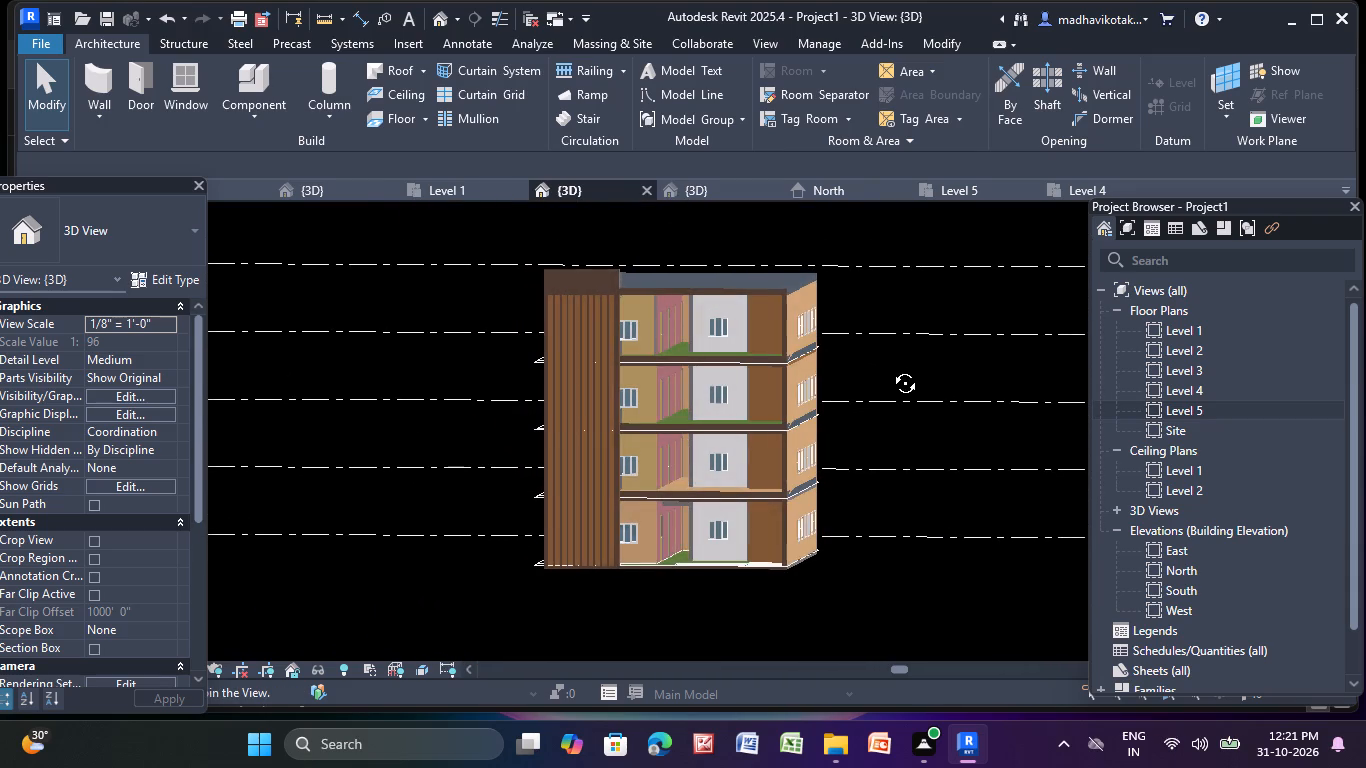
middle_drag(890, 368, 921, 373)
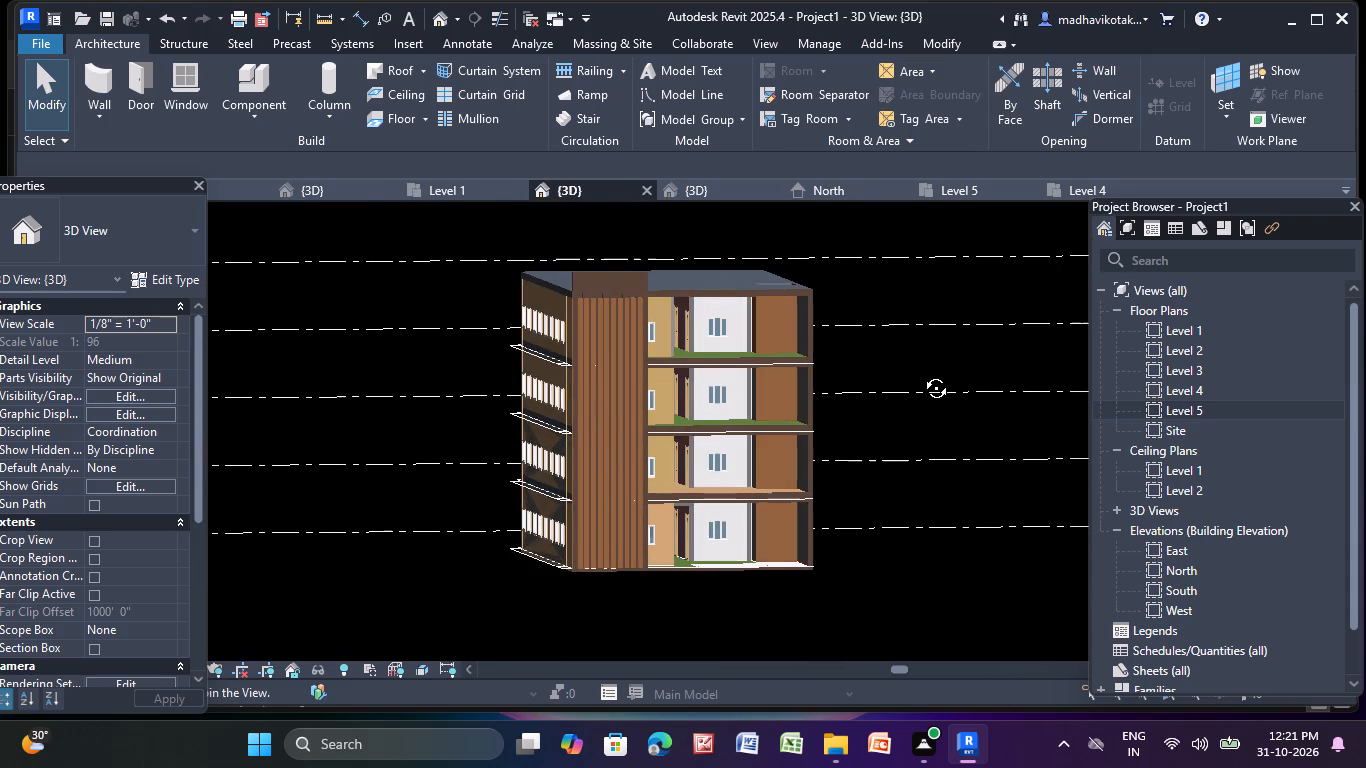
middle_drag(921, 373, 910, 372)
scroll(896, 364, up, 1)
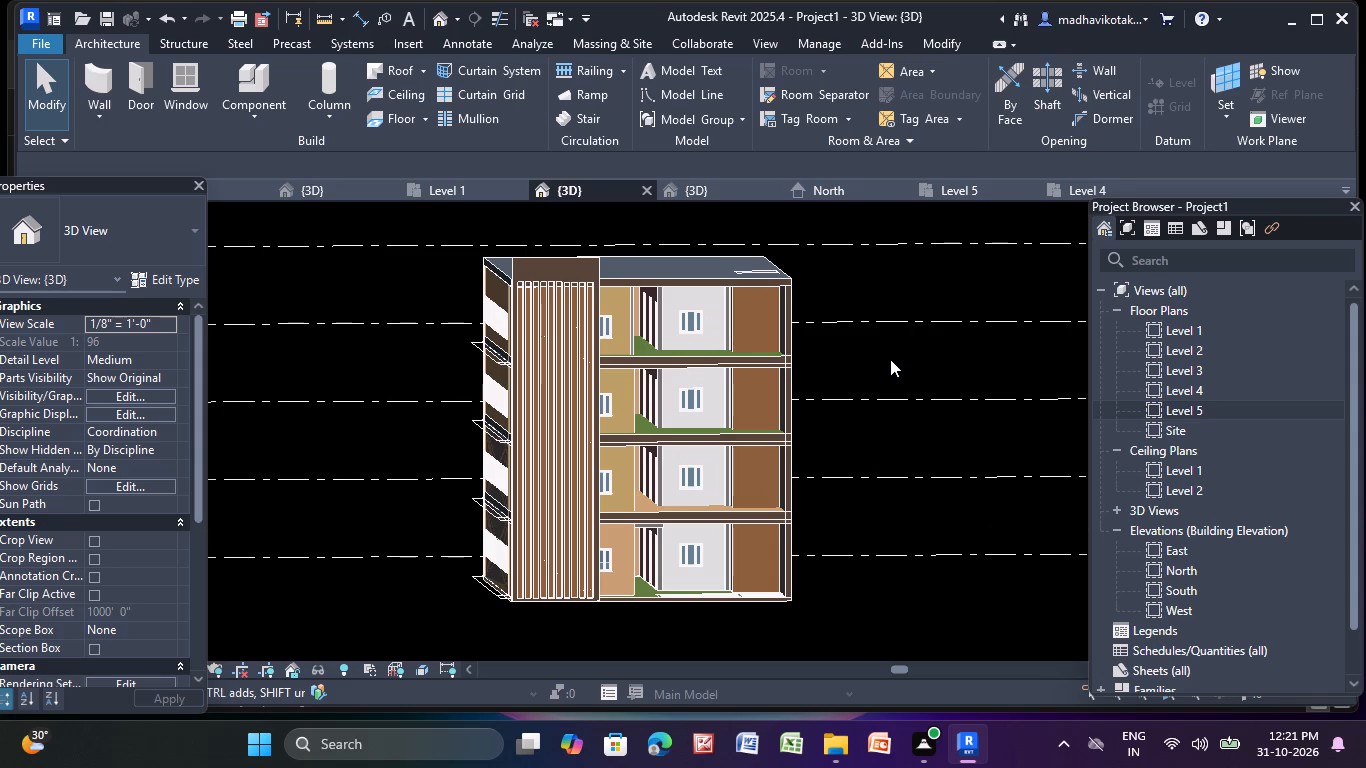
middle_drag(888, 359, 868, 402)
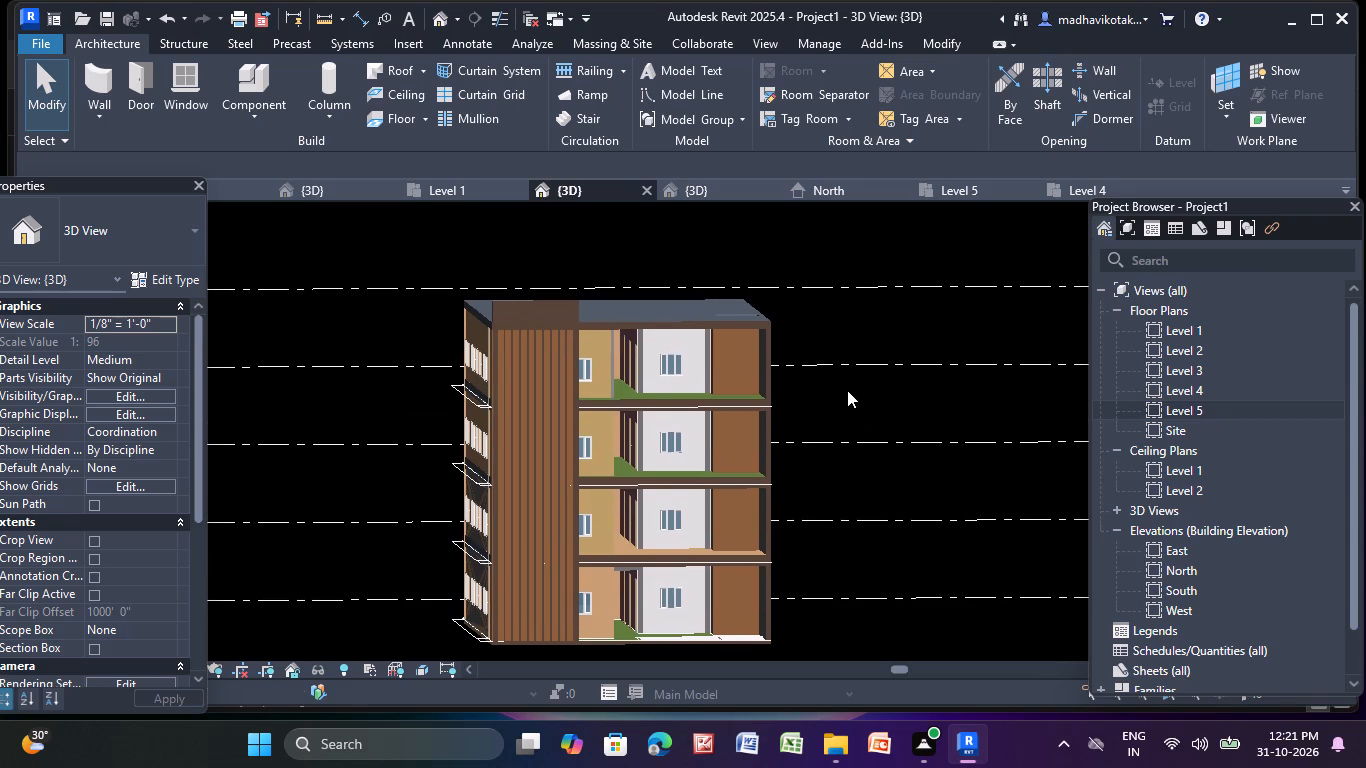
scroll(647, 271, up, 4)
scroll(525, 360, up, 2)
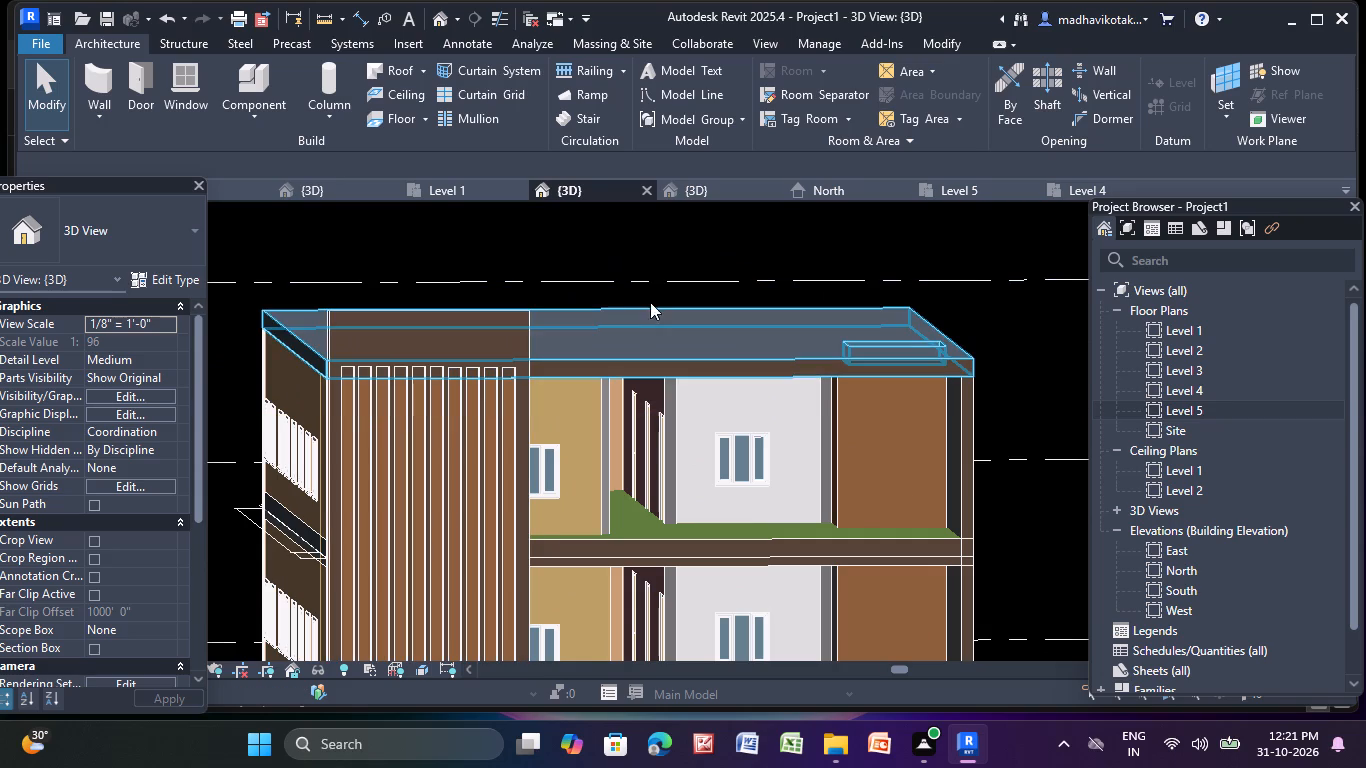
click(896, 340)
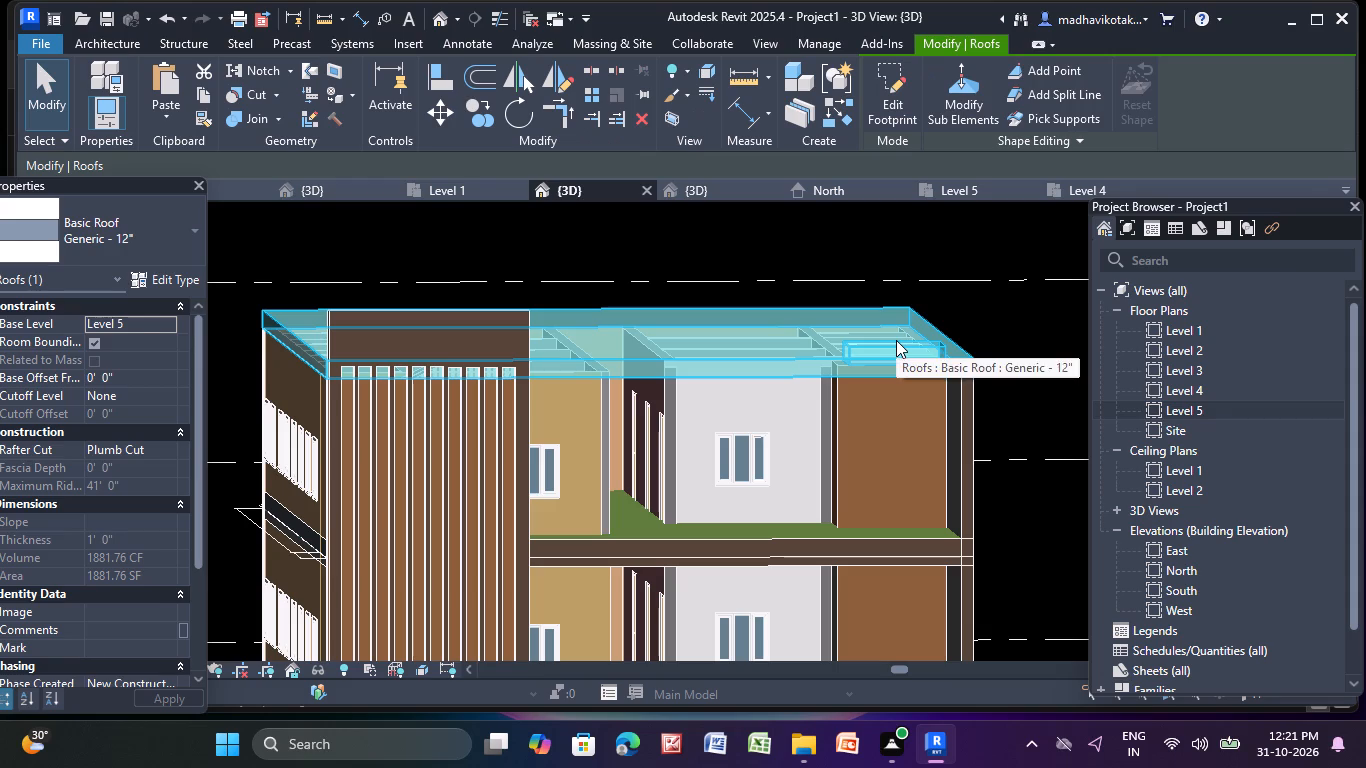
key(Escape)
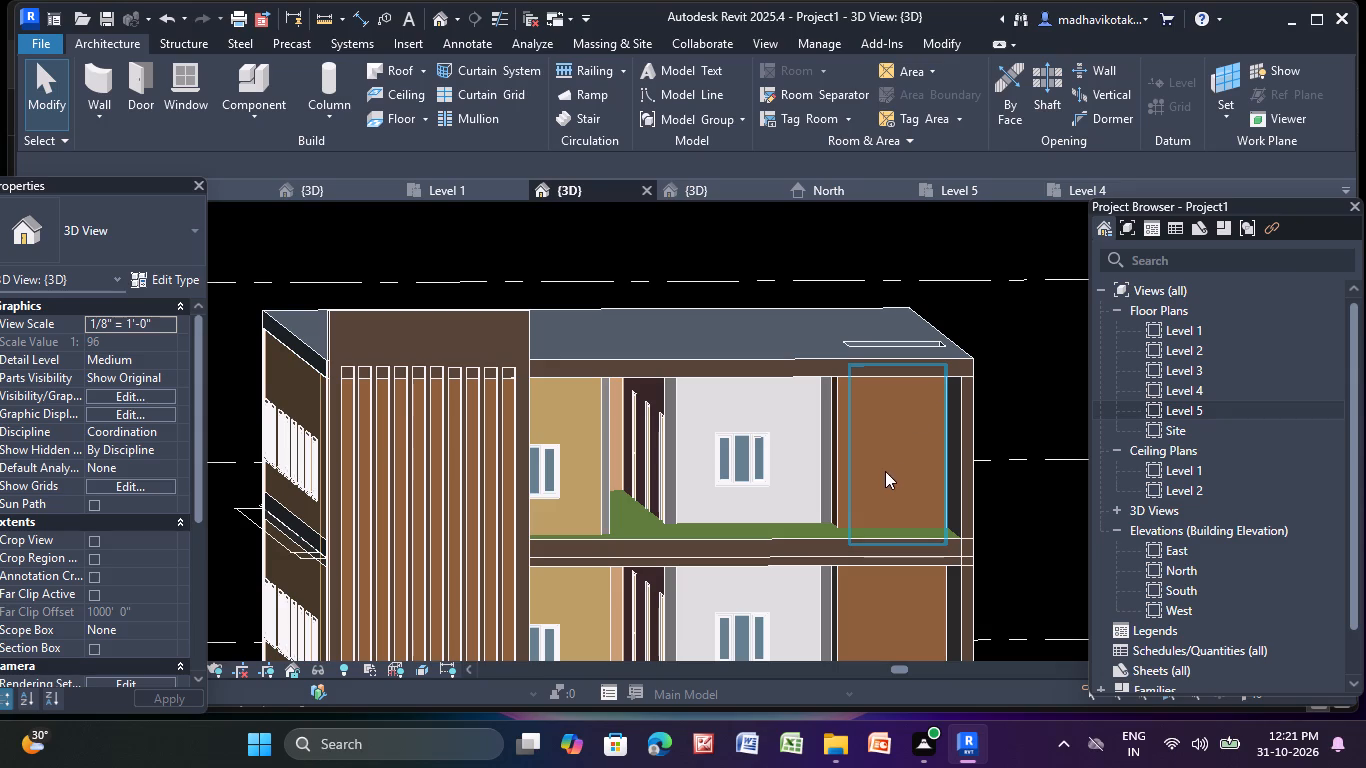
scroll(846, 451, down, 4)
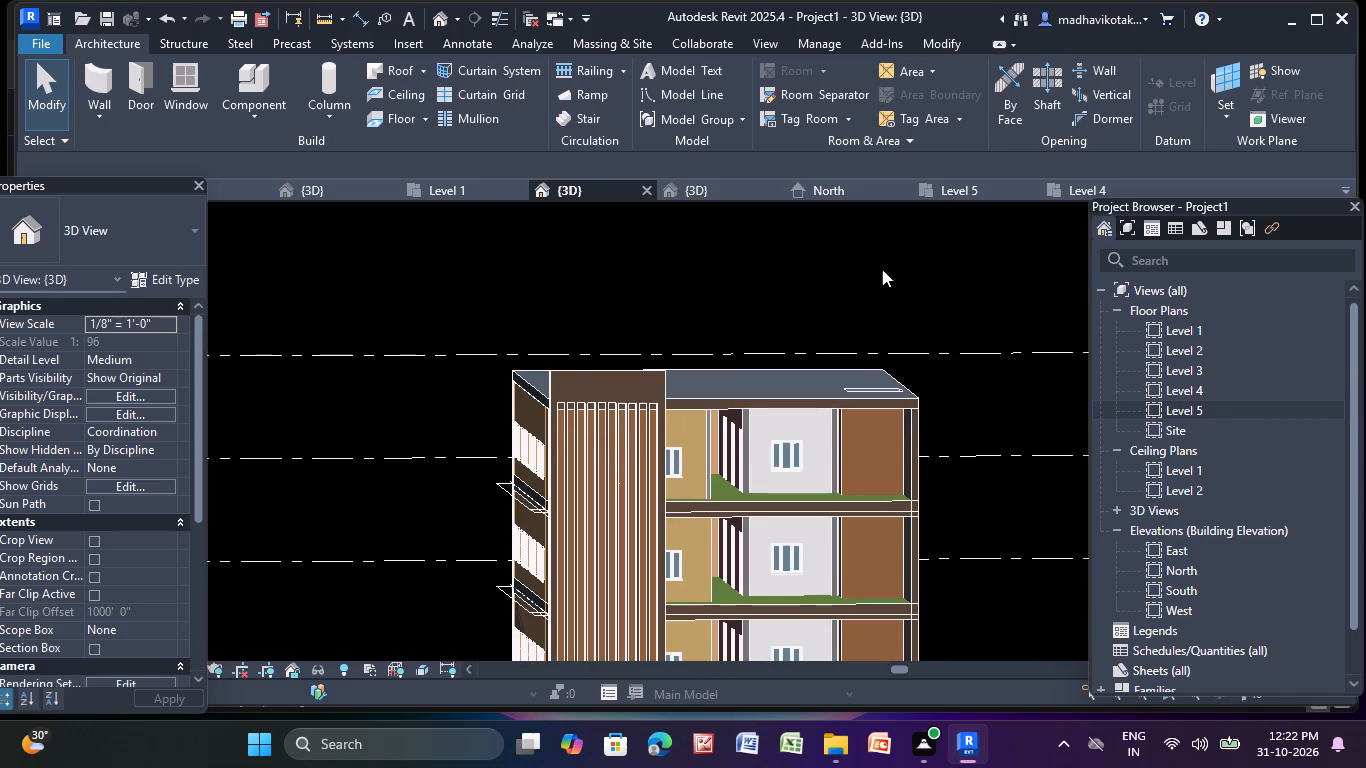
On the Level 5 plan, draw a 9" w wall about 24' 9" long along the front roof edge, from the slatted panel to the corner.
double_click(1176, 407)
scroll(538, 520, up, 3)
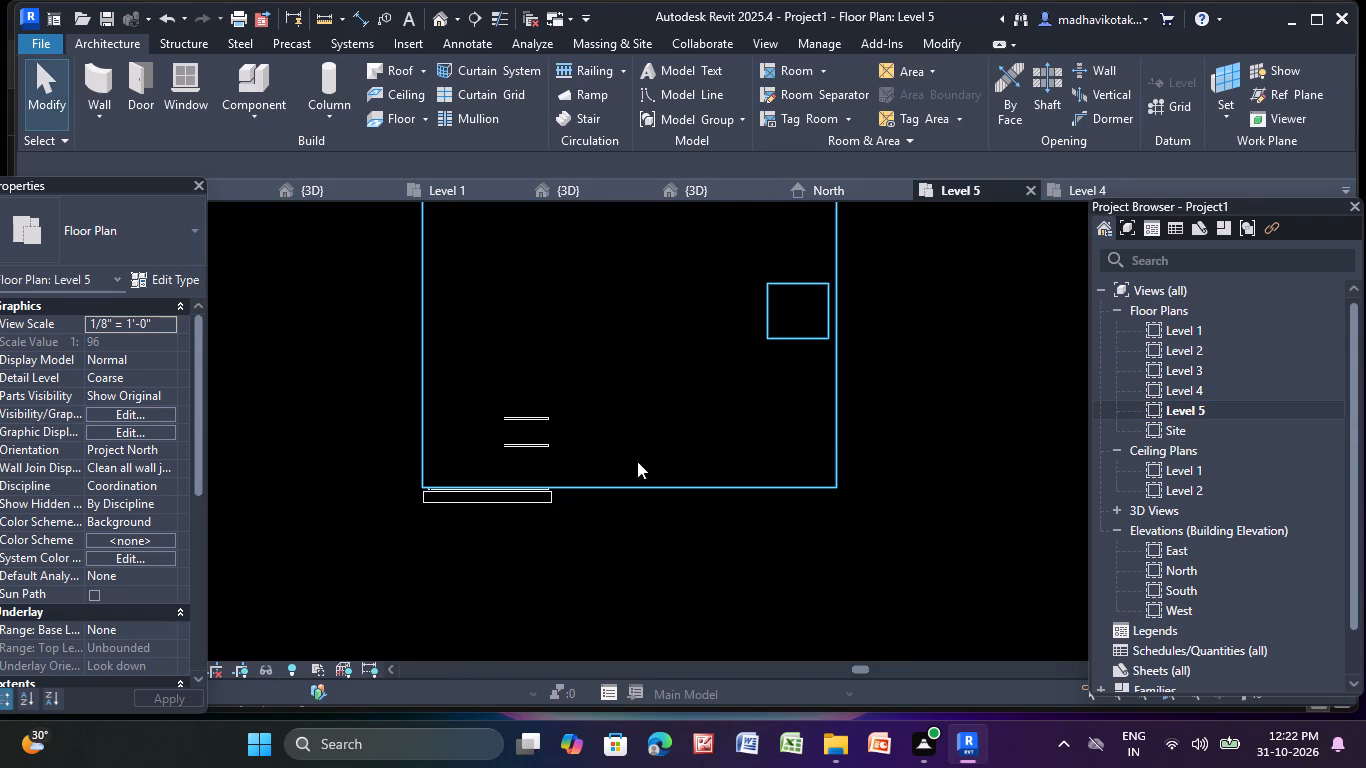
middle_drag(687, 457, 522, 469)
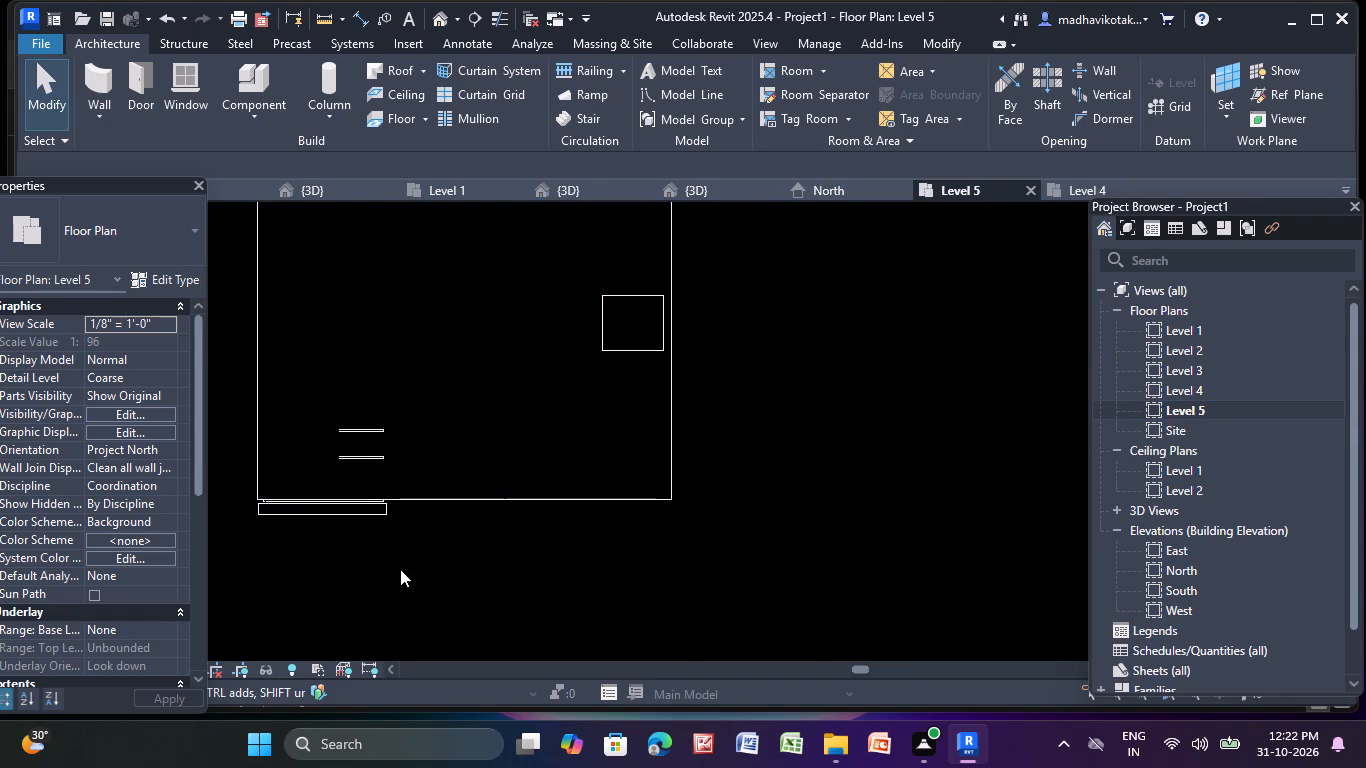
scroll(408, 552, up, 4)
click(99, 83)
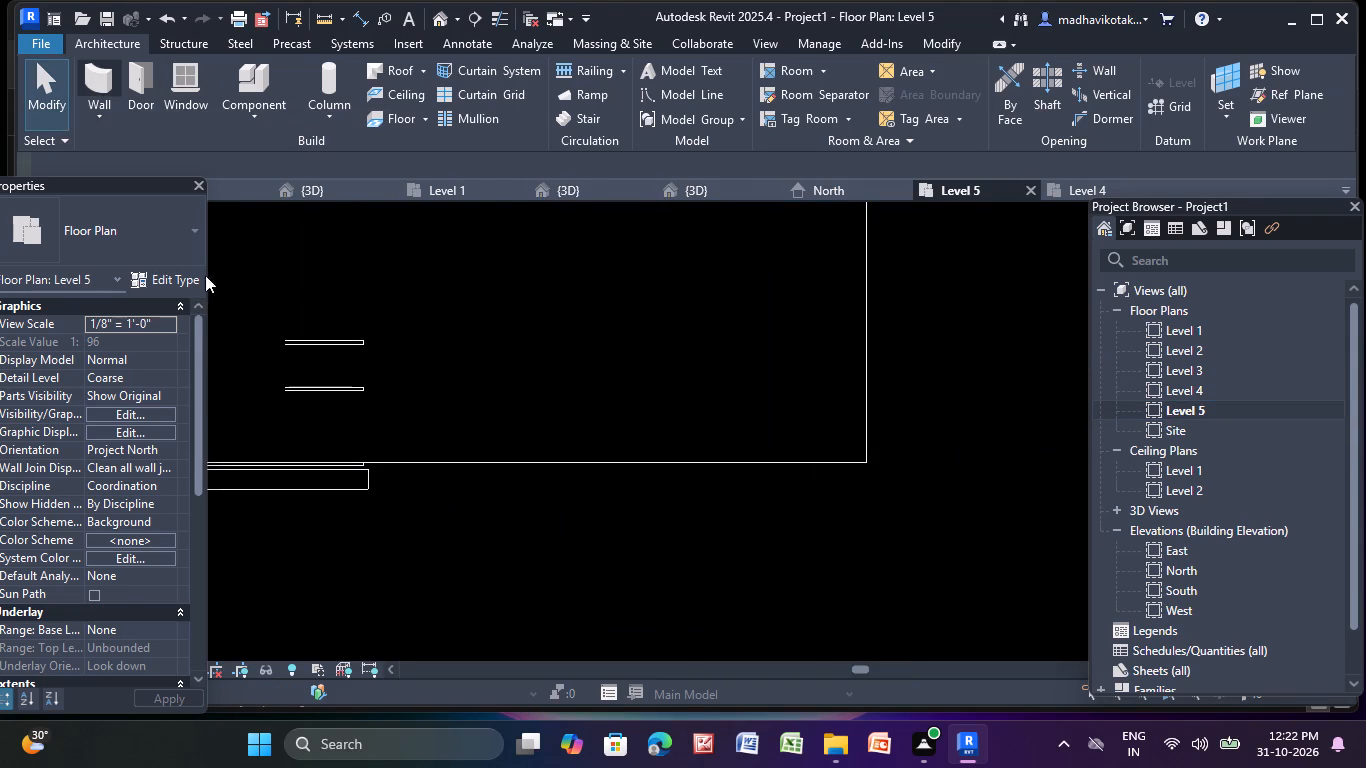
click(372, 466)
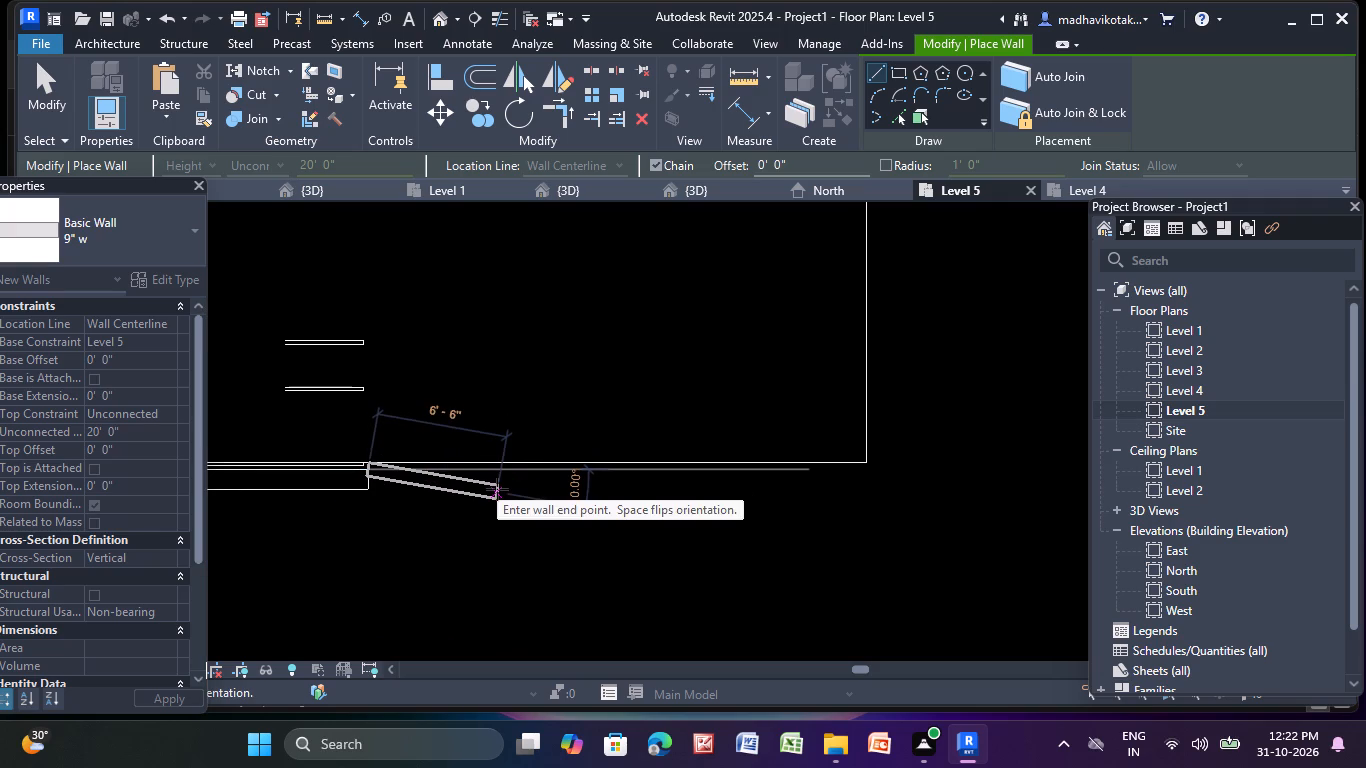
key(Escape)
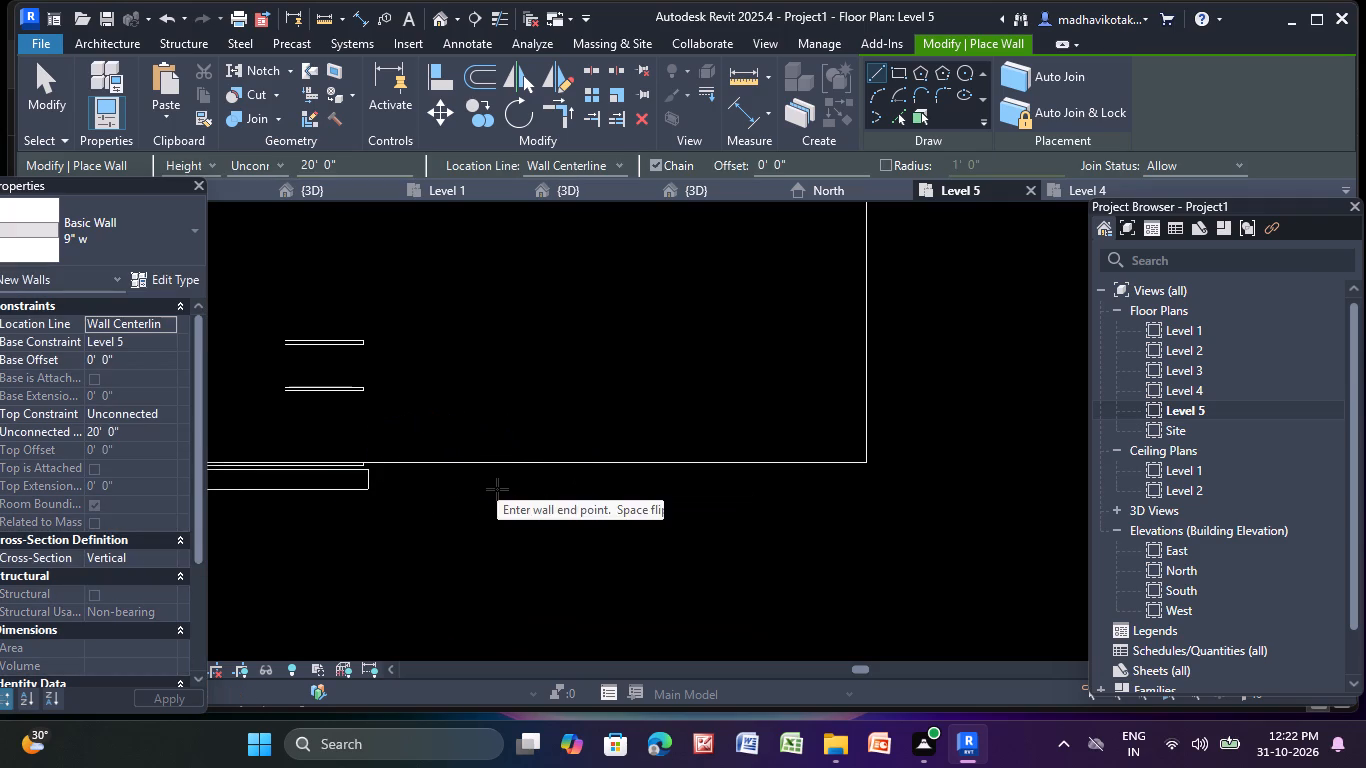
scroll(352, 460, up, 5)
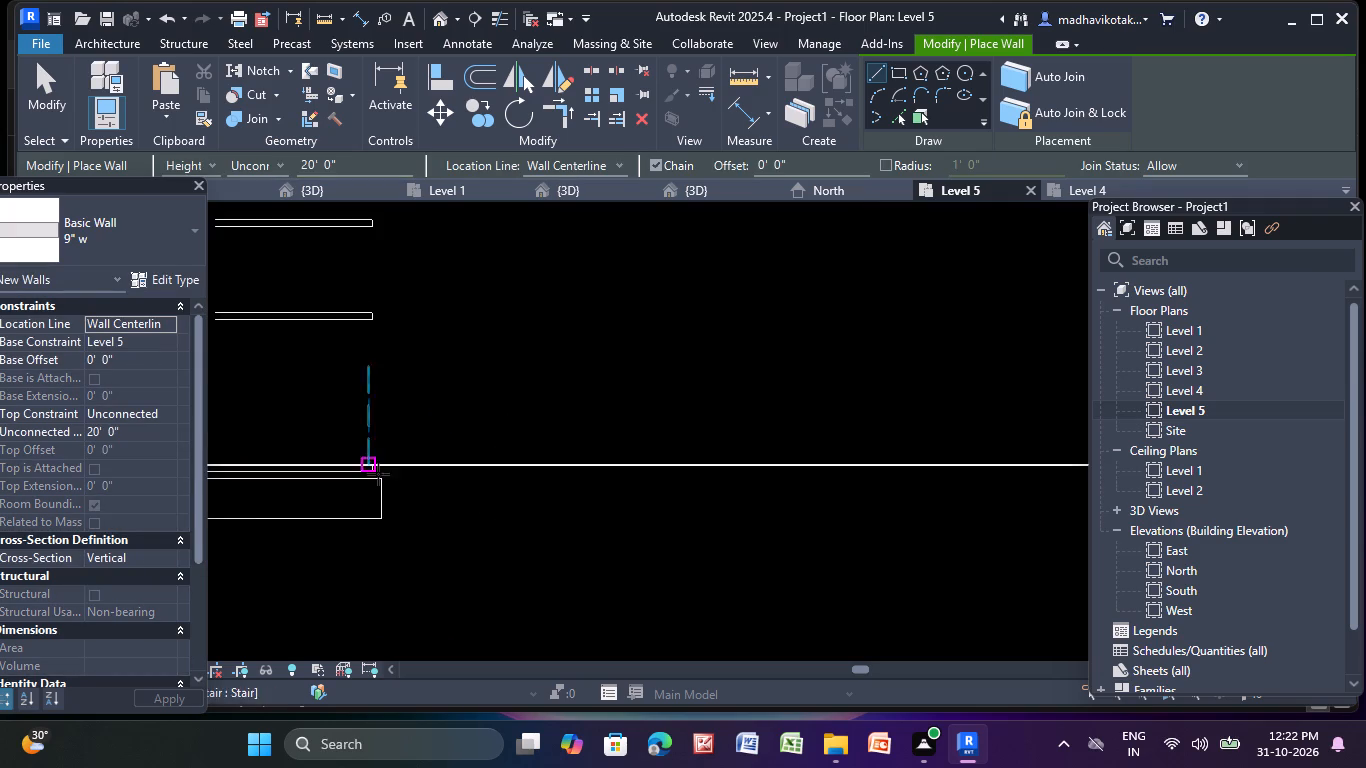
scroll(389, 484, up, 3)
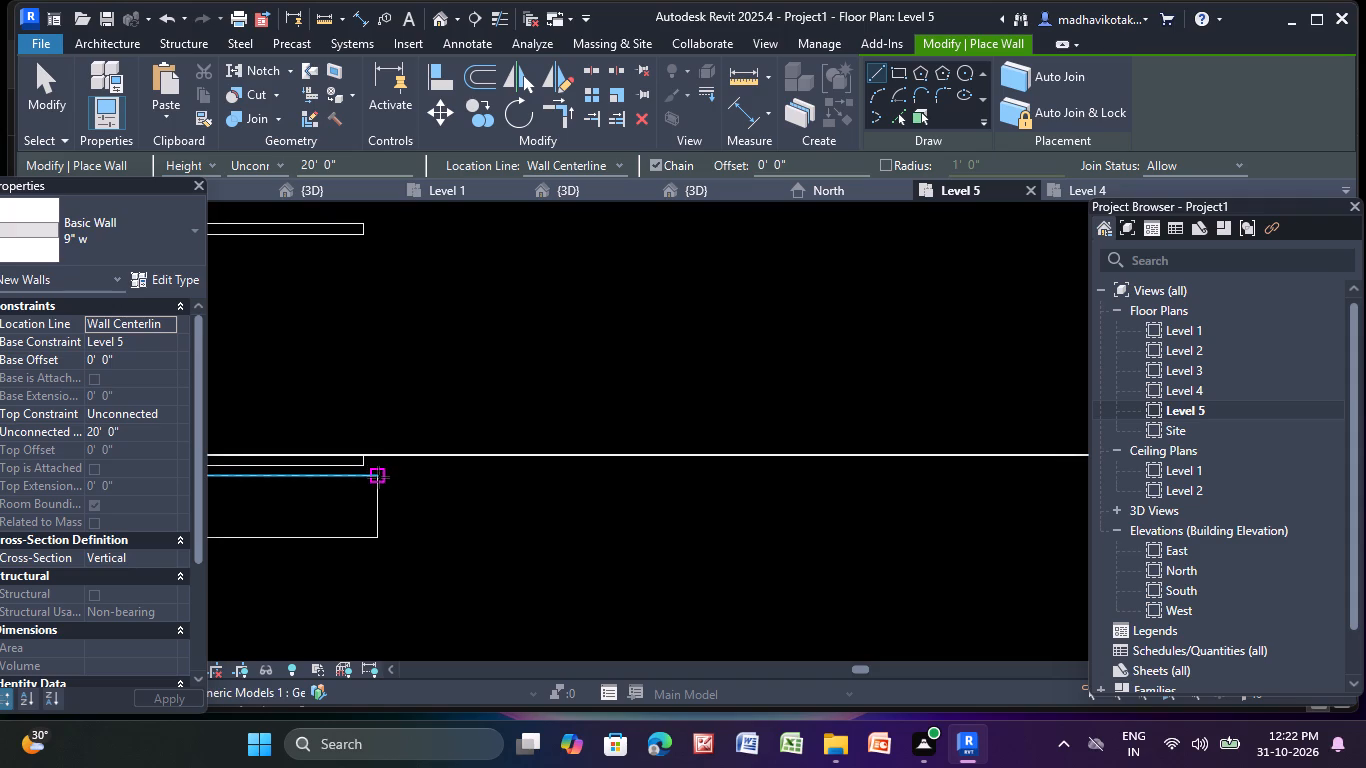
click(378, 456)
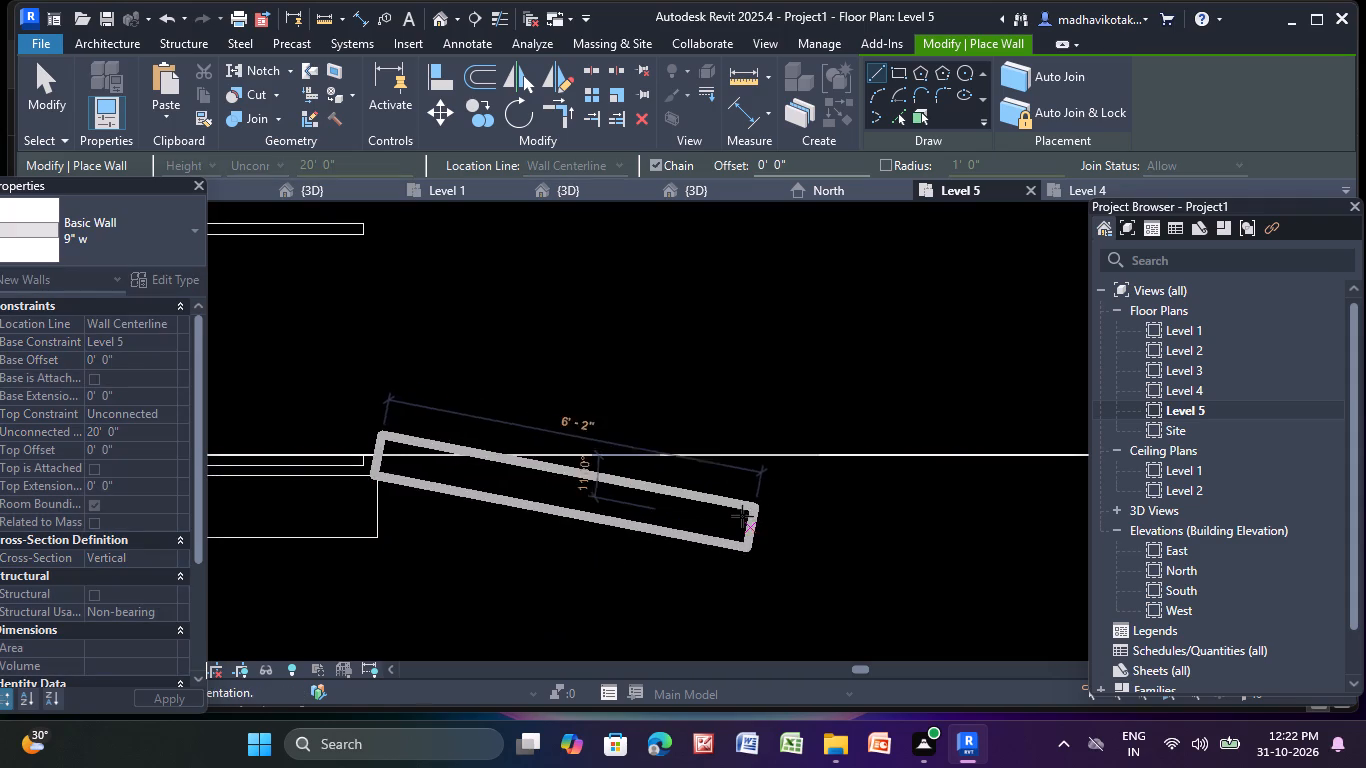
scroll(1001, 446, down, 3)
middle_drag(1008, 450, 682, 441)
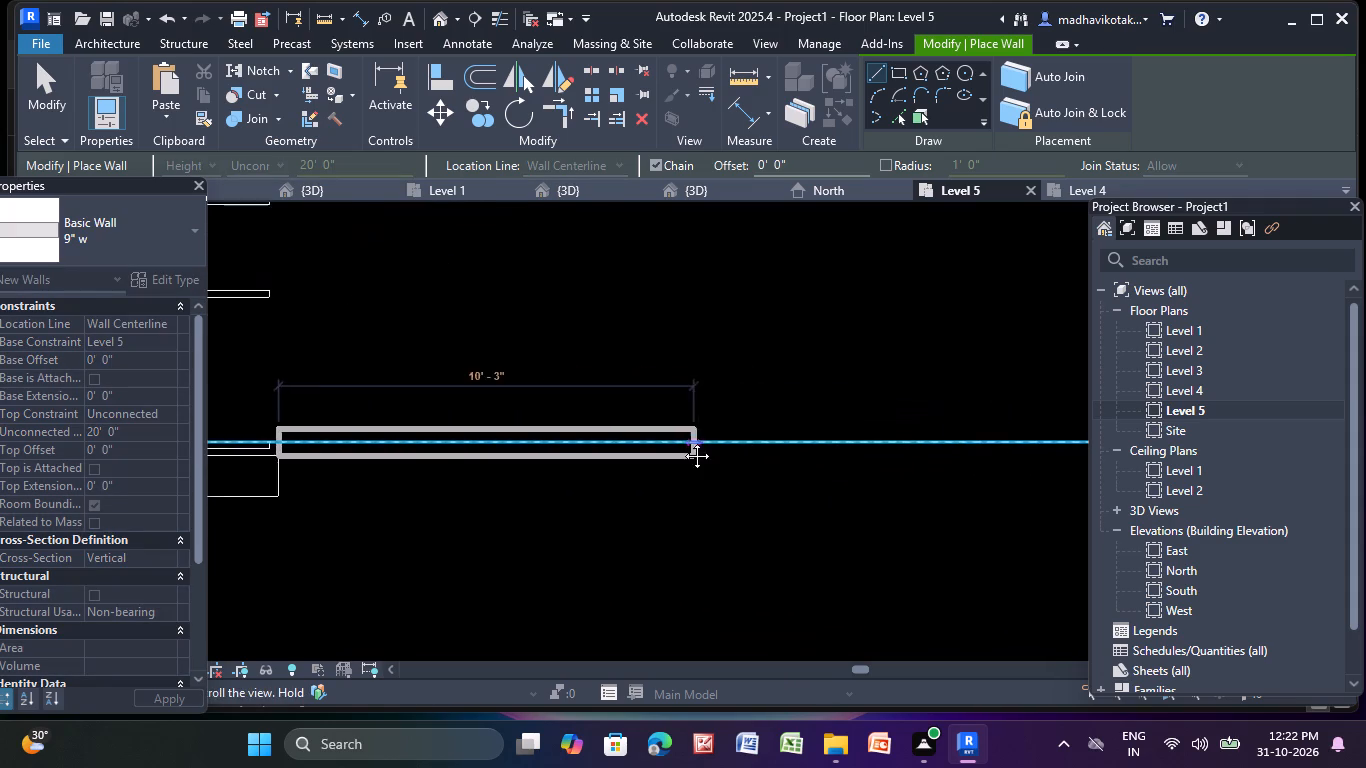
middle_drag(682, 441, 267, 434)
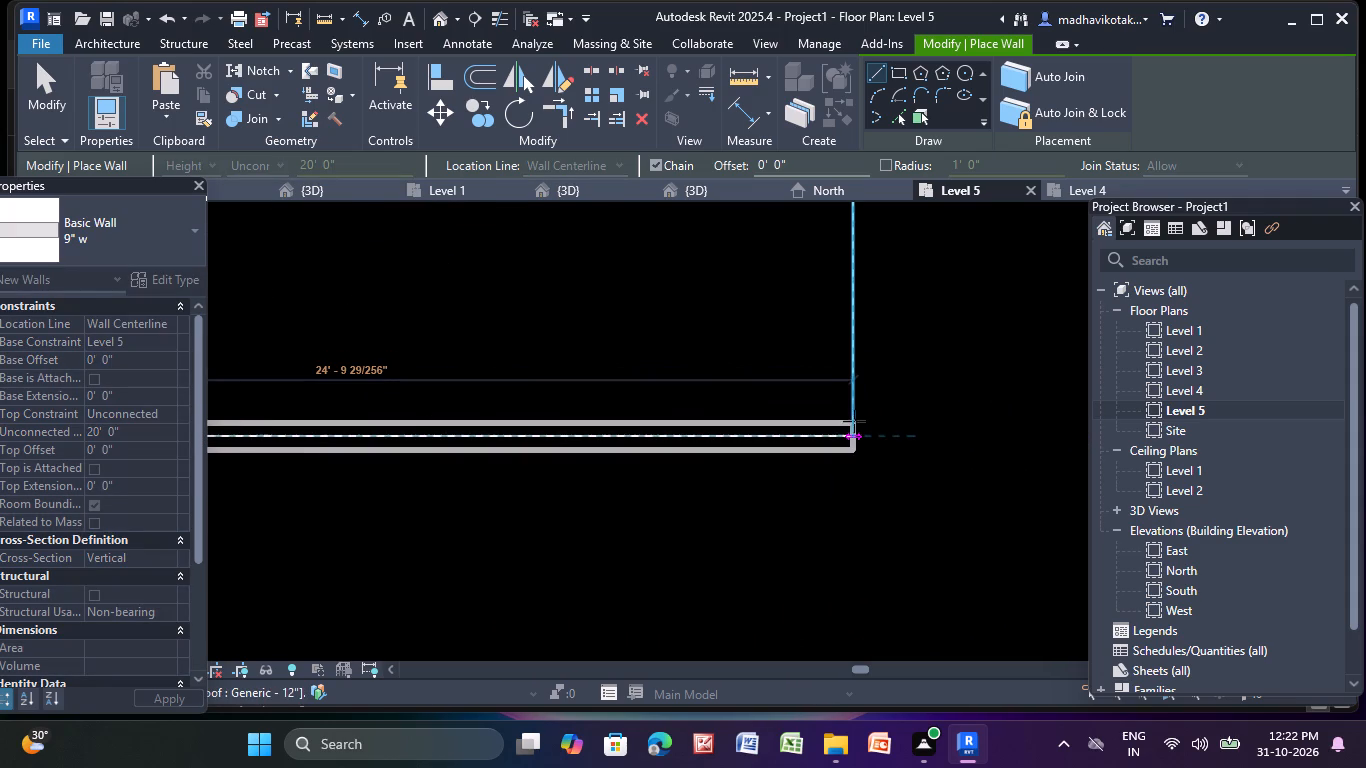
click(855, 422)
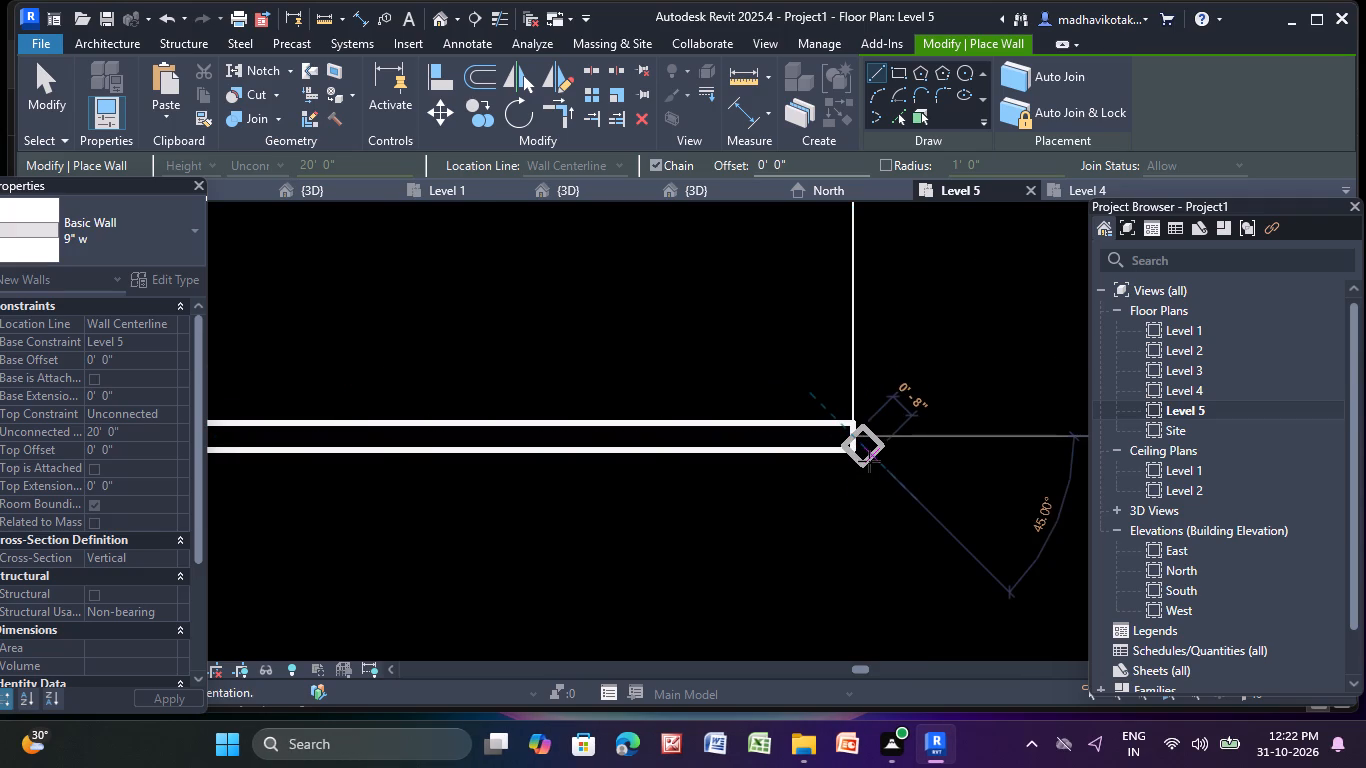
key(Escape)
key(Escape)
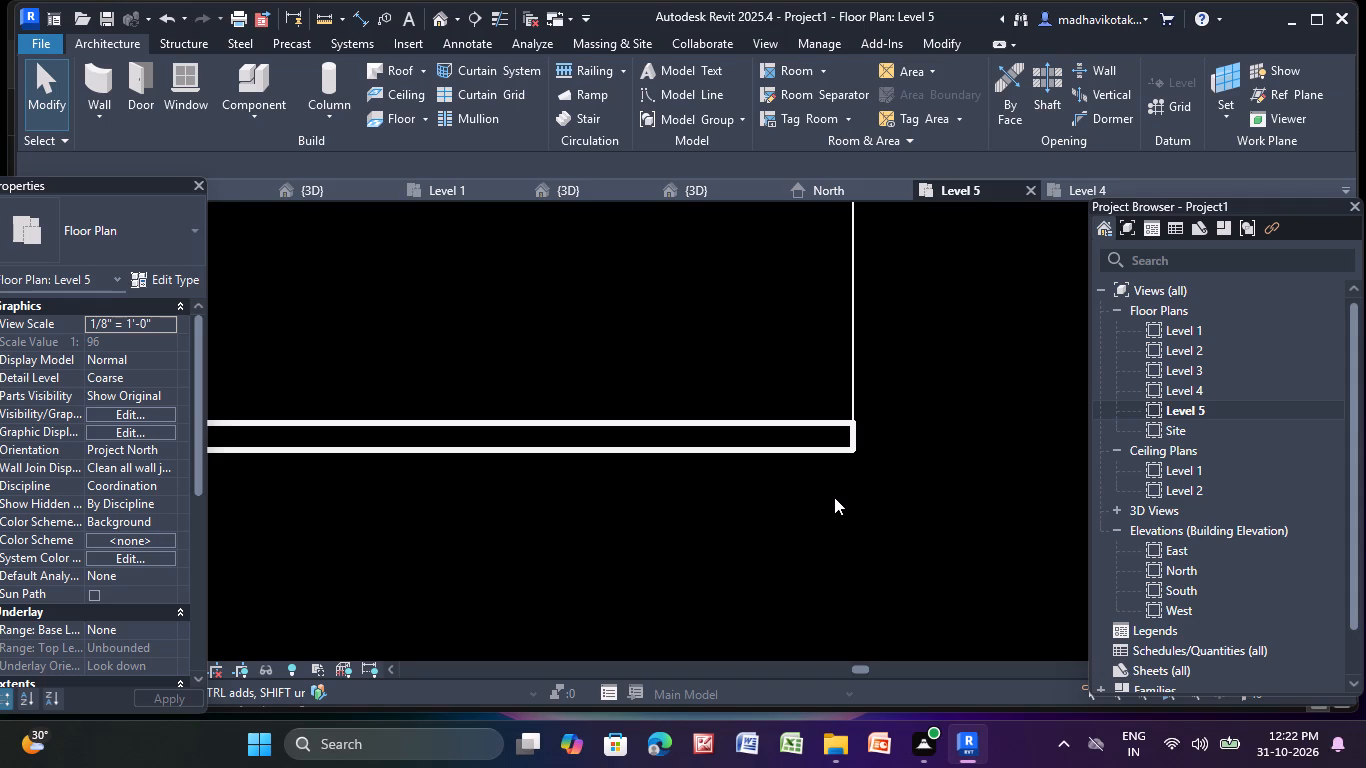
In the 3D view, lower the top of the 9" w wall along the front roof edge to about 1' 2 1/2" high.
scroll(829, 382, down, 4)
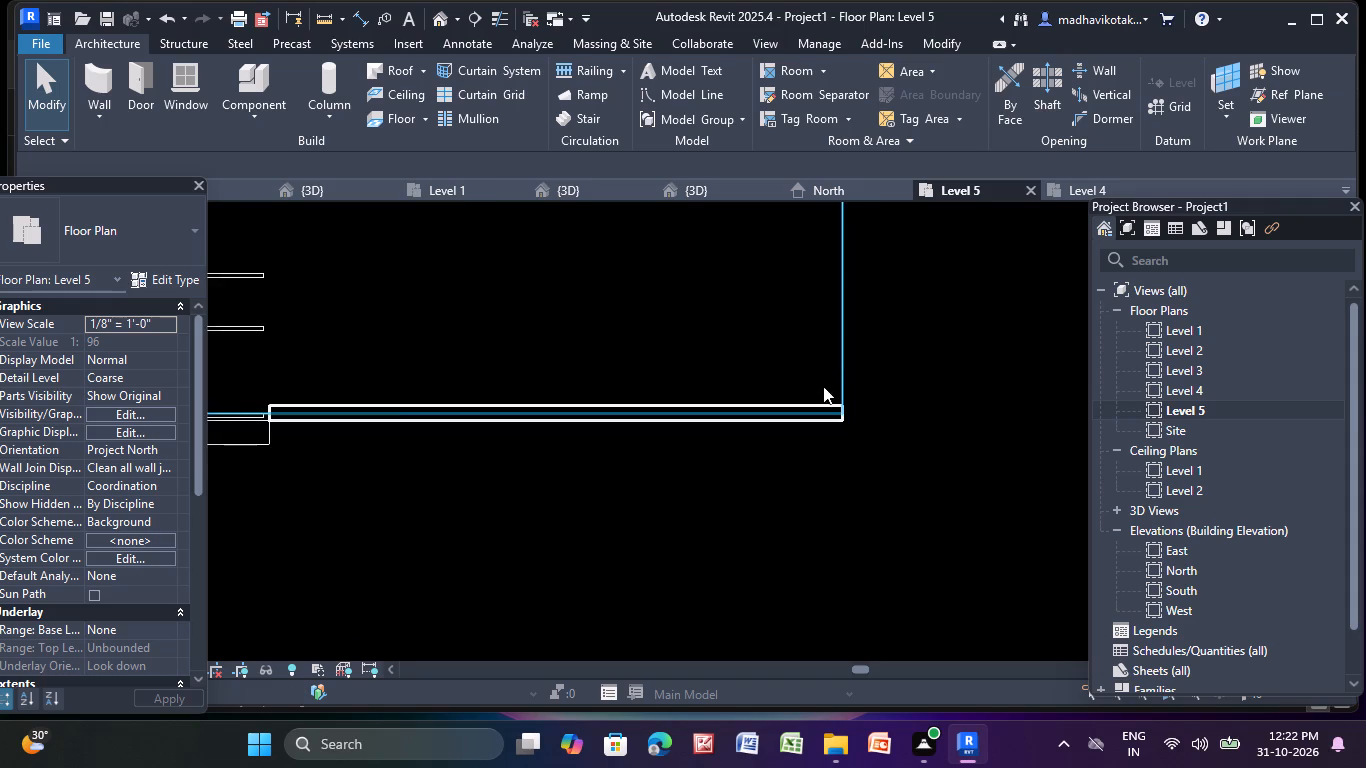
scroll(823, 386, down, 5)
middle_drag(838, 401, 891, 434)
click(438, 23)
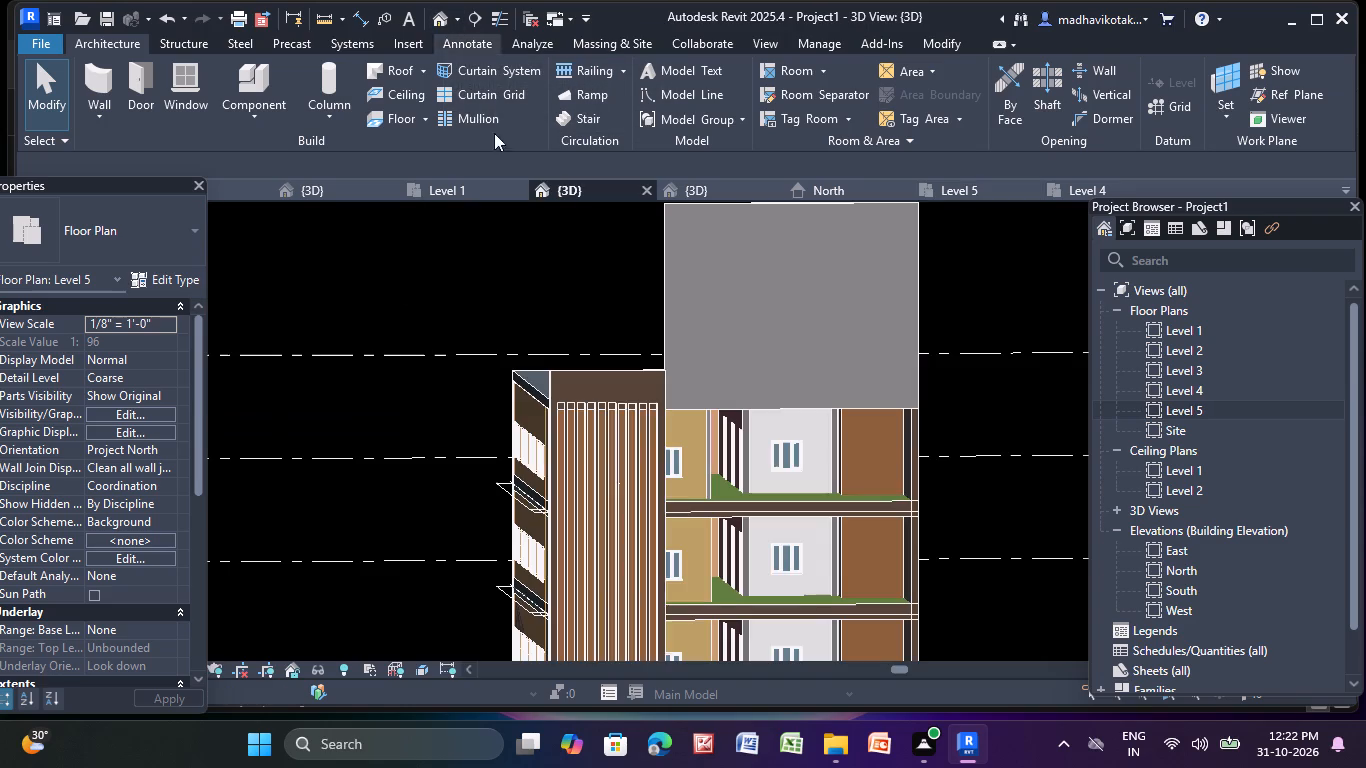
middle_drag(700, 387, 433, 380)
click(513, 300)
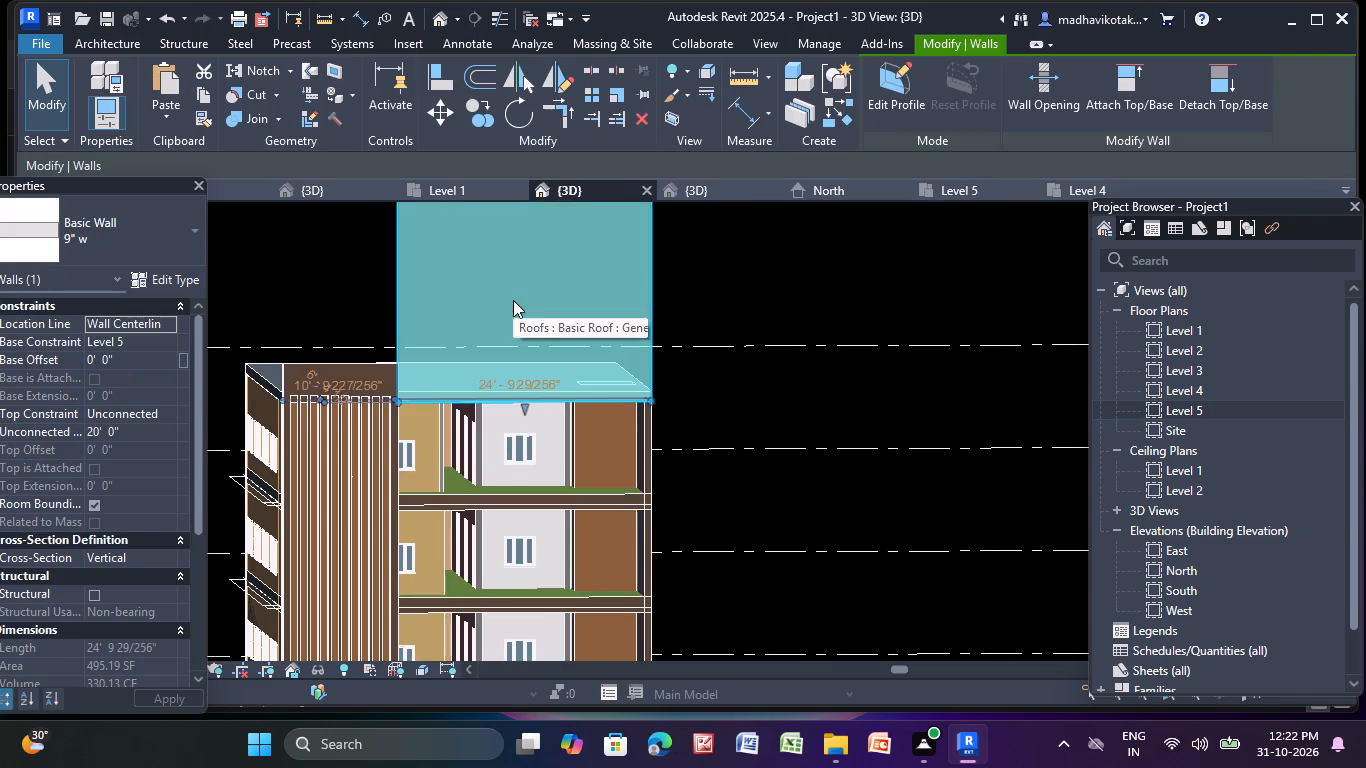
scroll(513, 300, down, 3)
middle_drag(513, 300, 495, 352)
scroll(508, 289, up, 4)
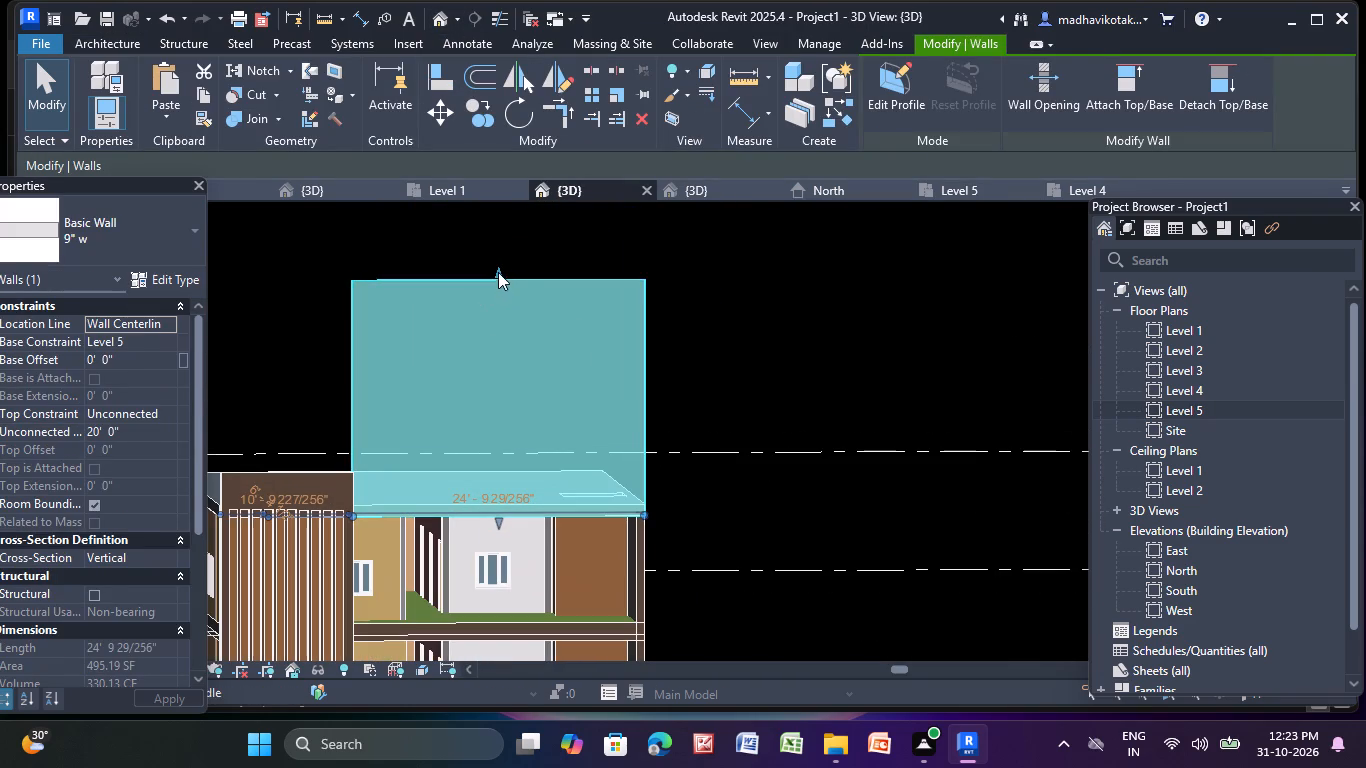
drag(498, 271, 486, 498)
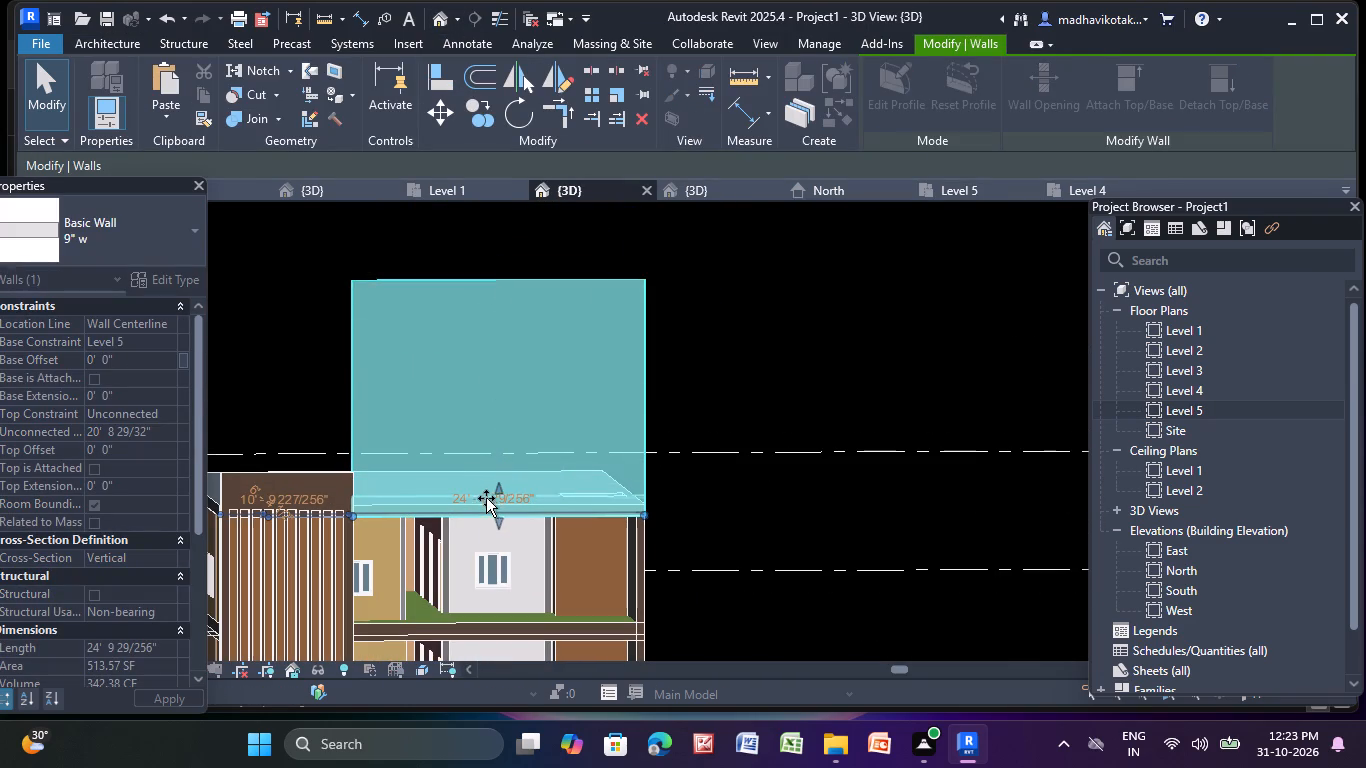
drag(486, 498, 489, 502)
click(676, 347)
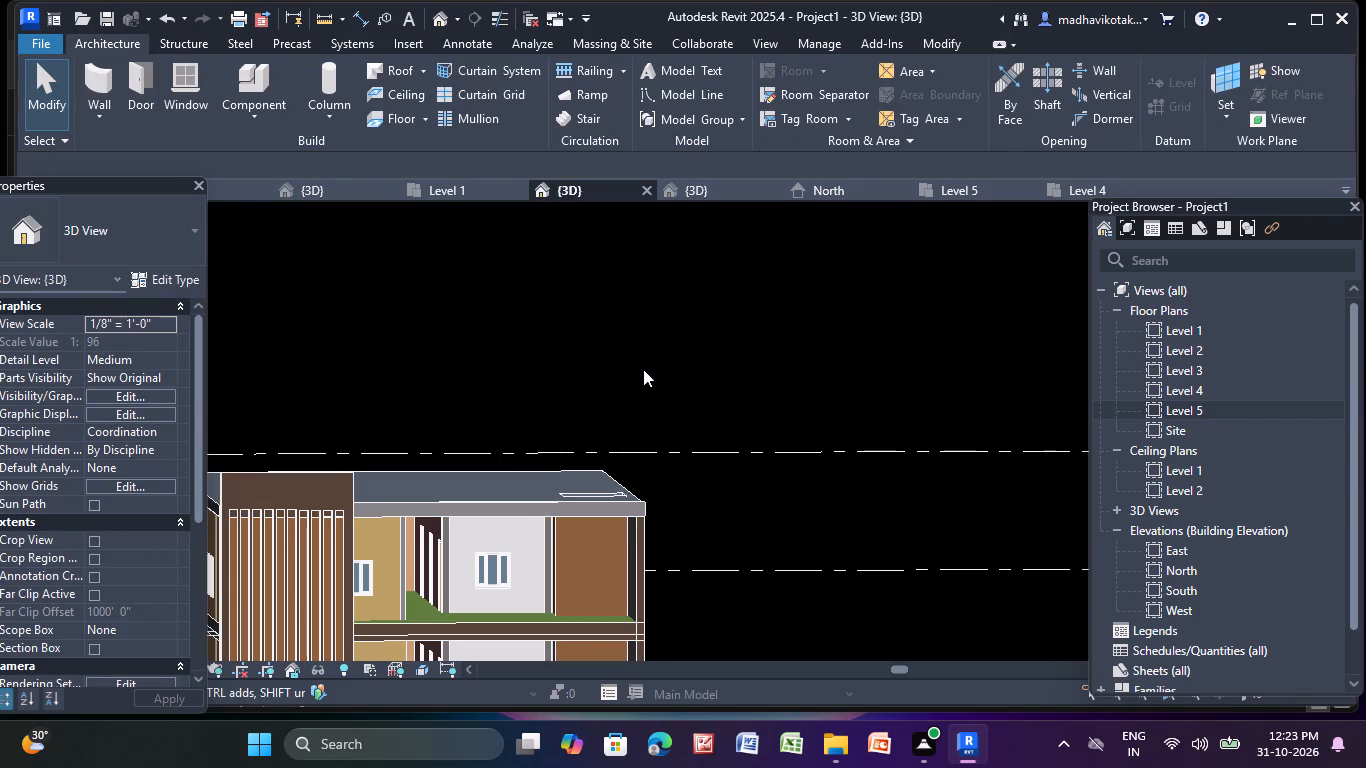
Examine the lowered front roof-edge wall and the adjoining roof corner from several angles.
middle_drag(640, 370, 626, 319)
shift+middle_drag(744, 436, 734, 448)
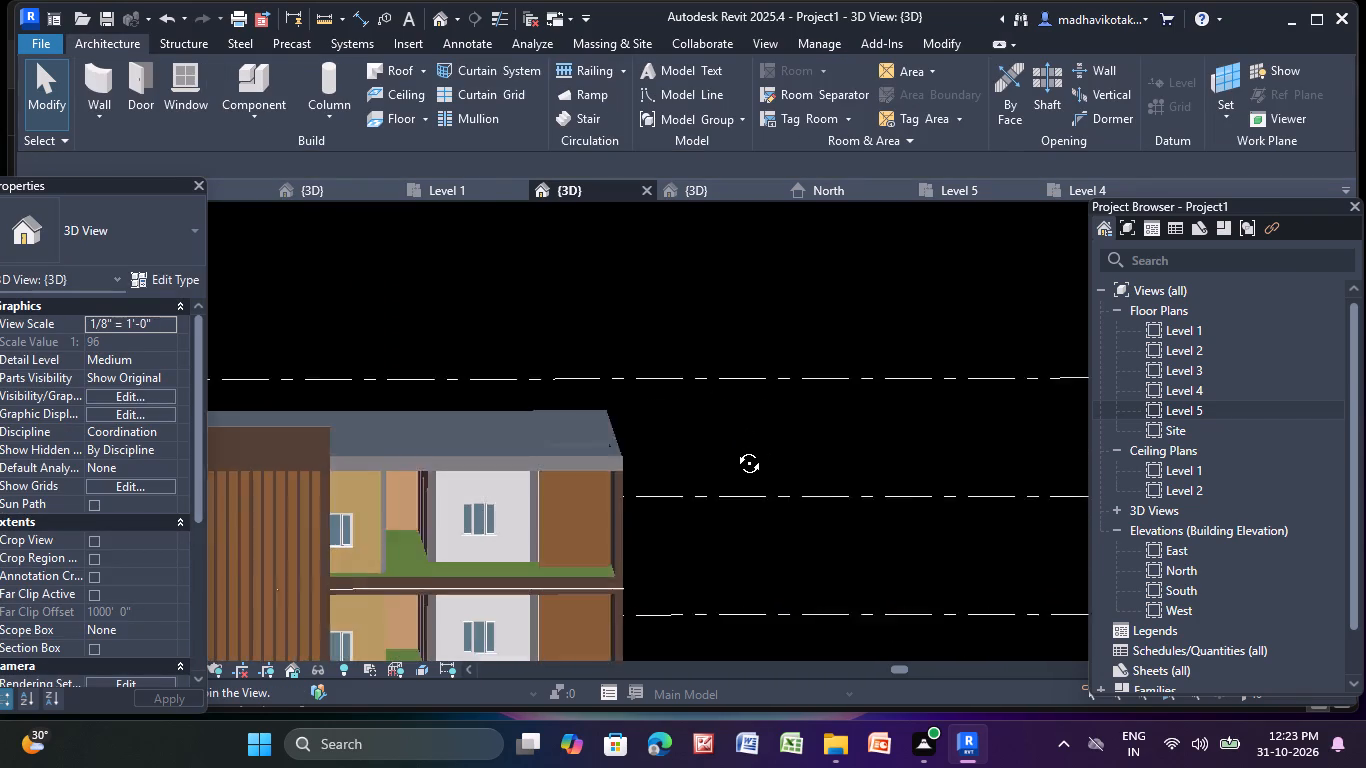
shift+middle_drag(734, 448, 711, 433)
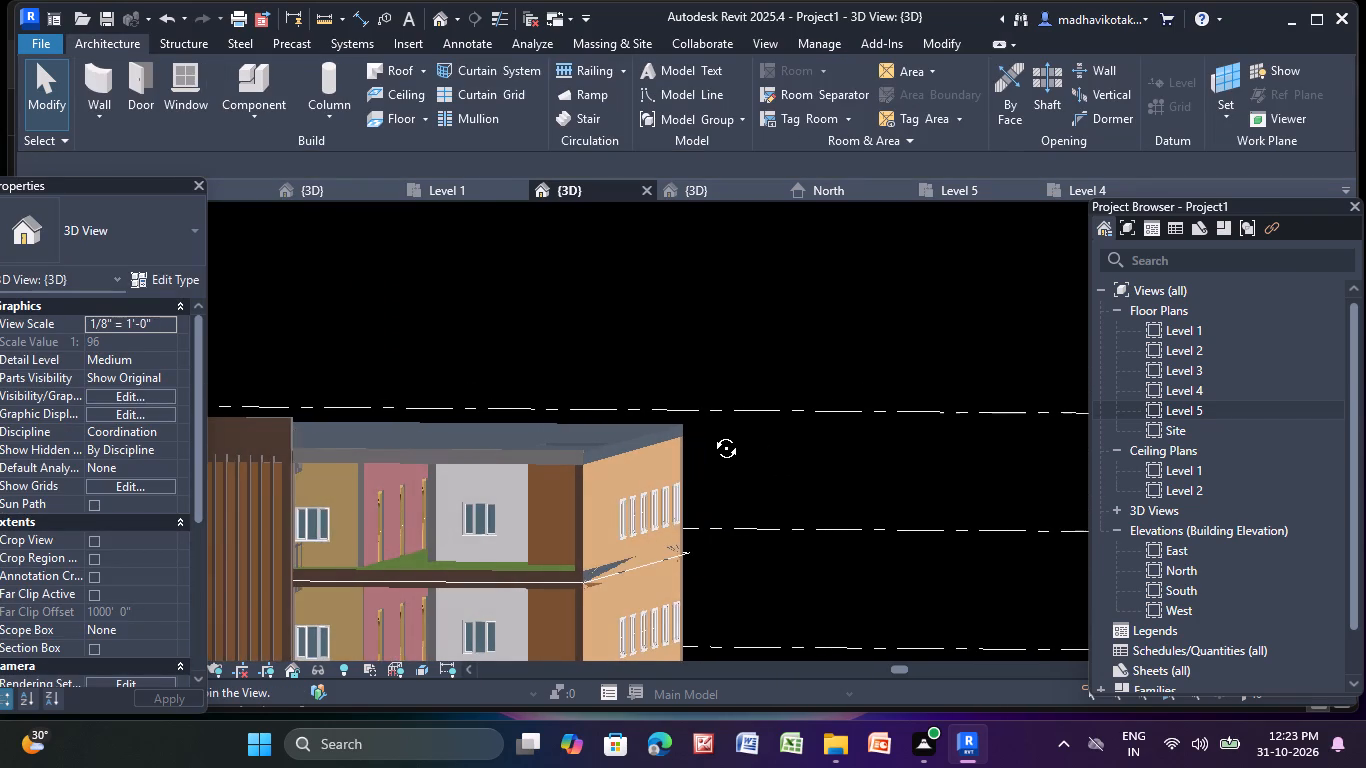
shift+middle_drag(711, 433, 718, 435)
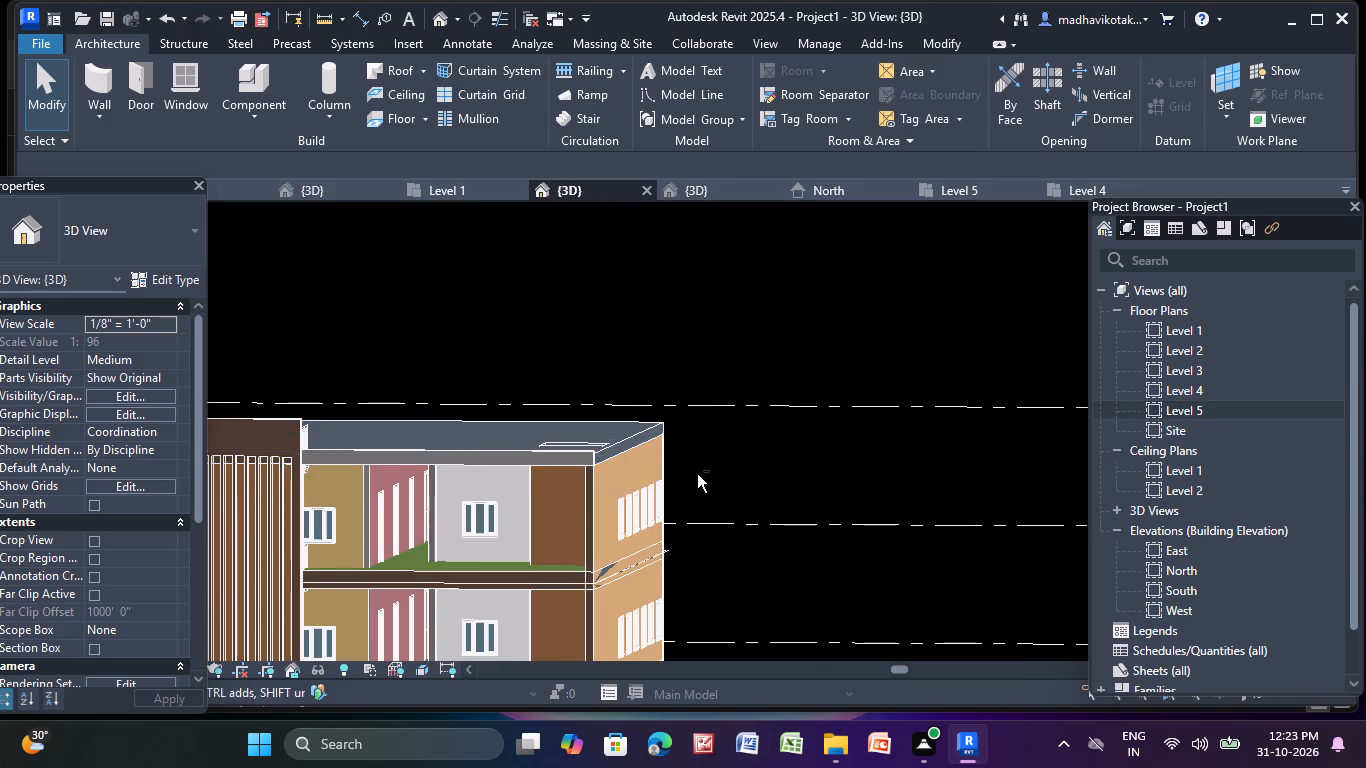
shift+middle_drag(697, 474, 707, 468)
scroll(531, 445, up, 3)
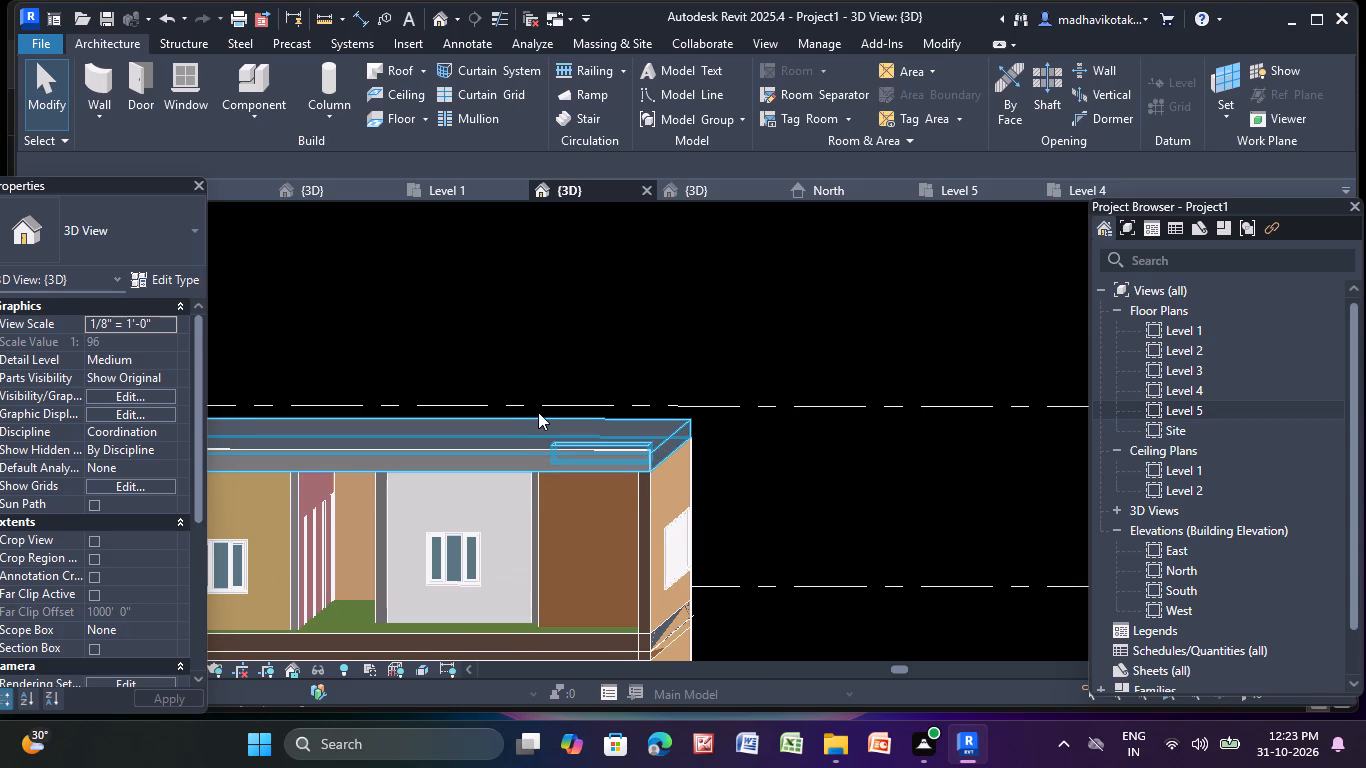
middle_drag(542, 408, 572, 369)
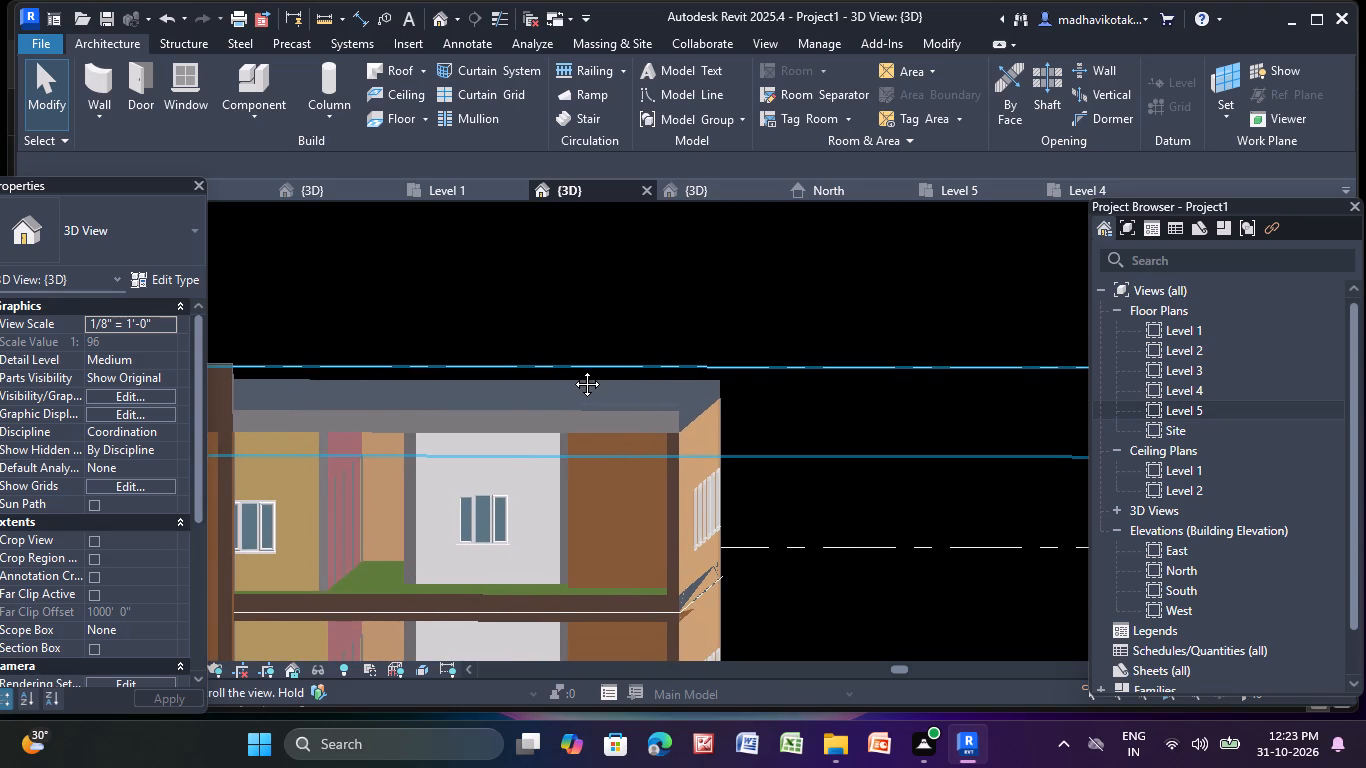
middle_drag(572, 369, 706, 321)
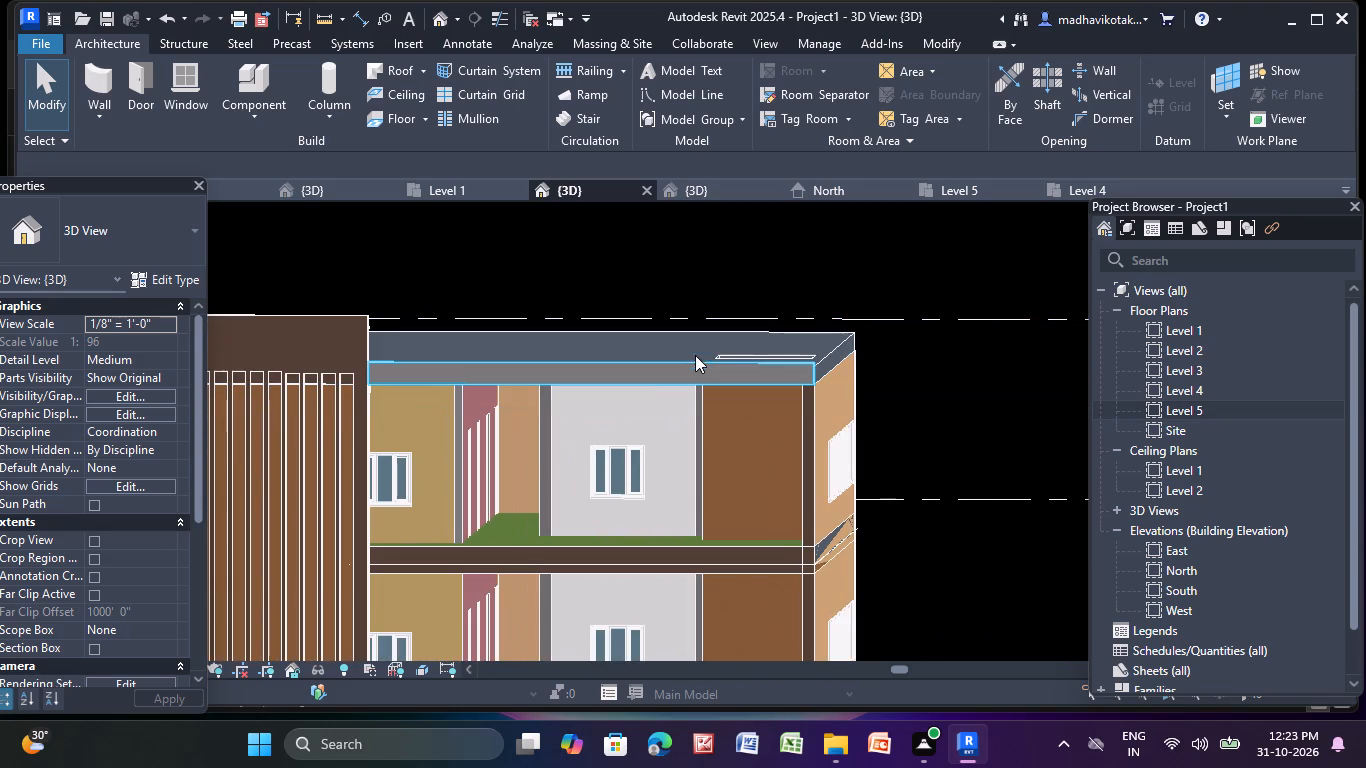
Paint the outer face of the low wall along the front roof edge with the Window Frame material.
click(683, 378)
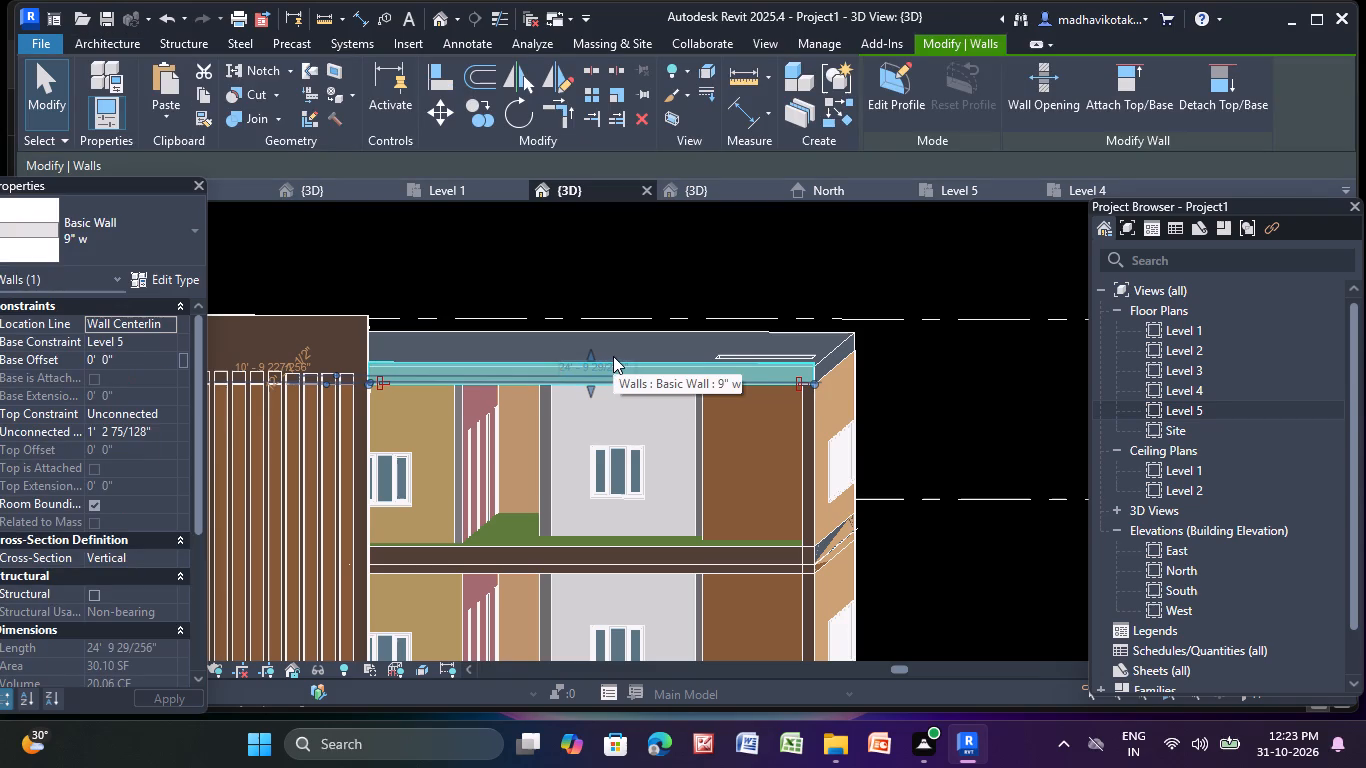
click(351, 95)
click(358, 130)
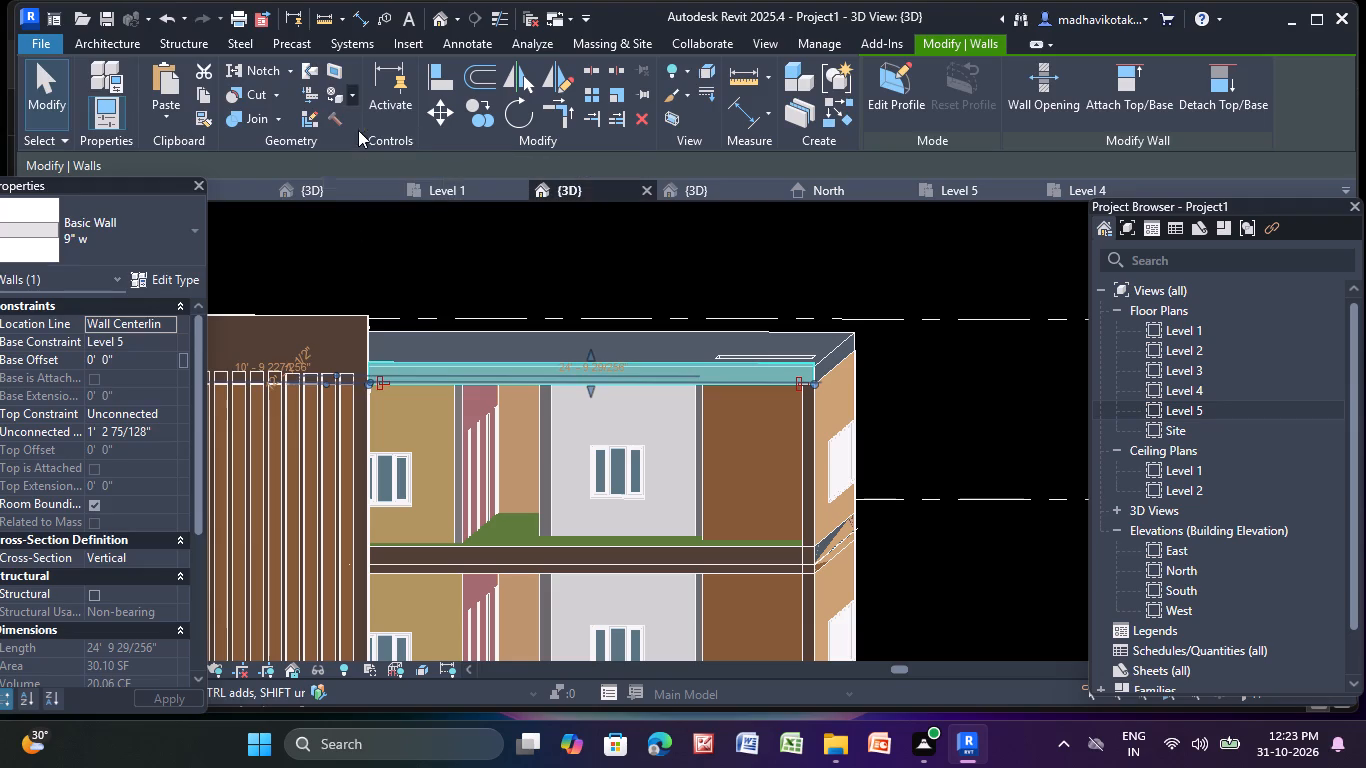
click(69, 432)
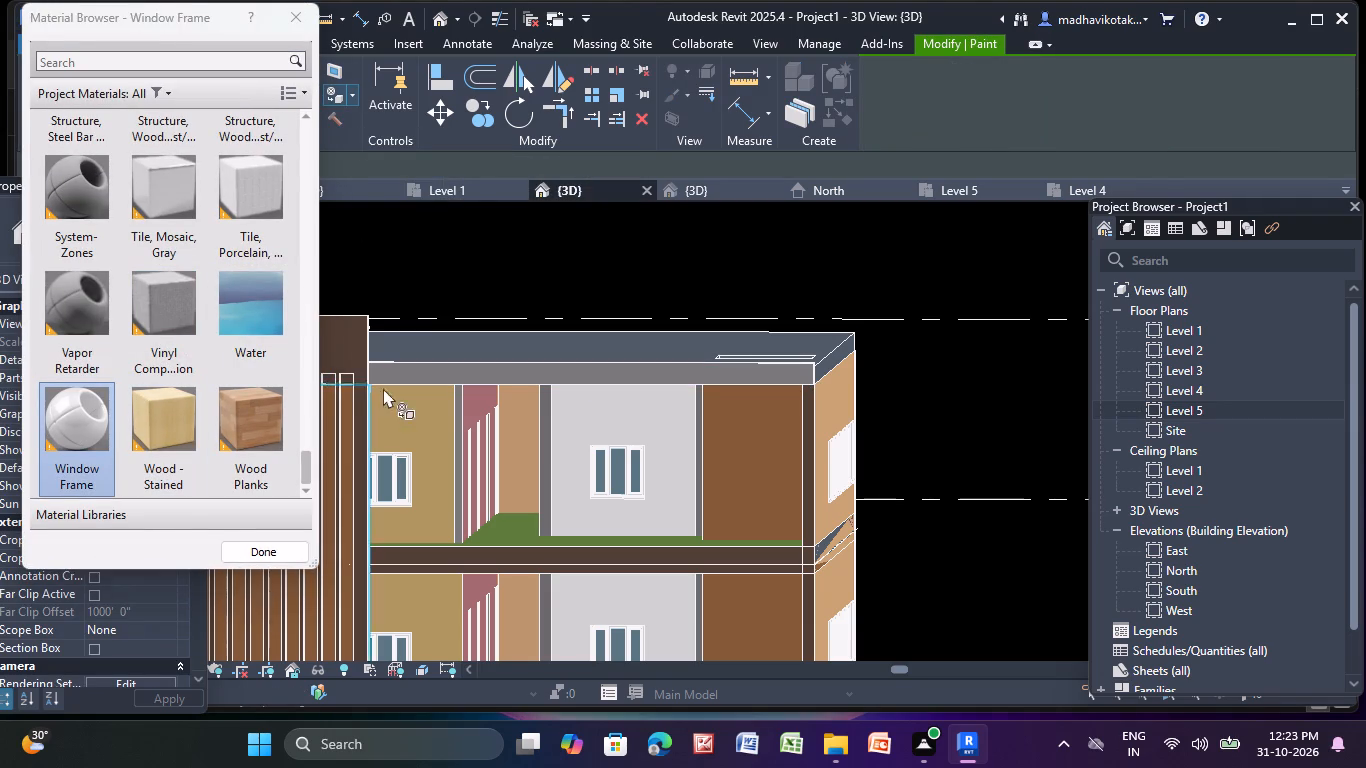
scroll(521, 367, up, 4)
click(509, 378)
scroll(509, 378, down, 1)
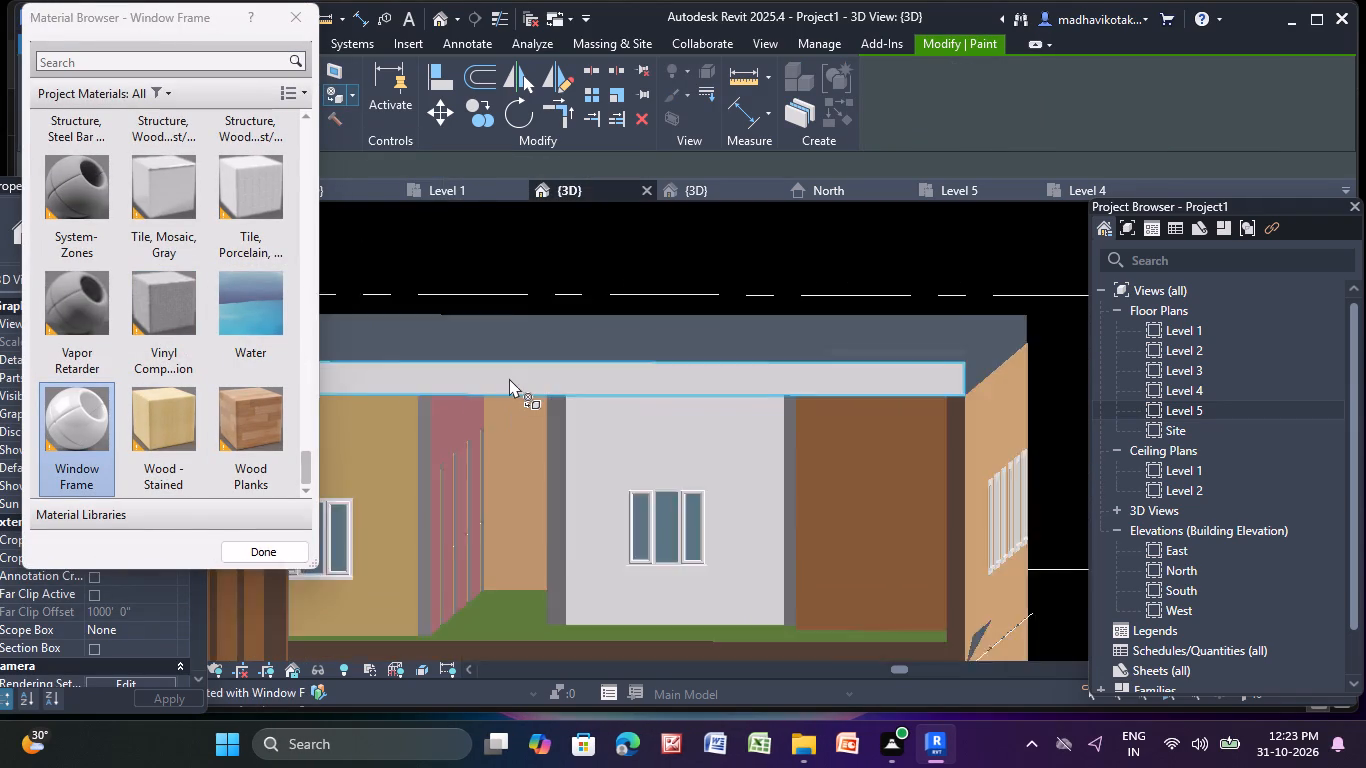
scroll(509, 378, down, 3)
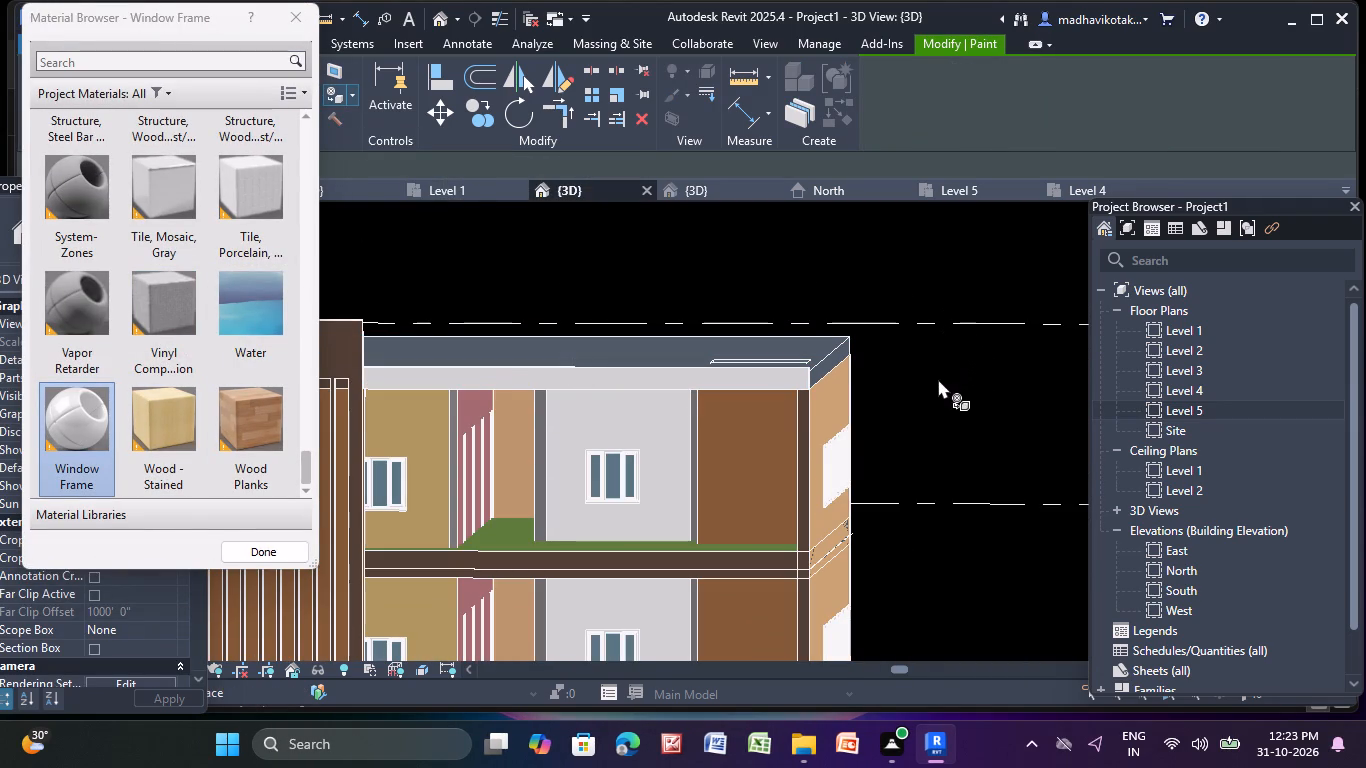
Paint the roof slab edges above the six-window side wall and the adjoining windowless back wall with Window Frame.
middle_drag(938, 379, 758, 432)
scroll(734, 418, up, 4)
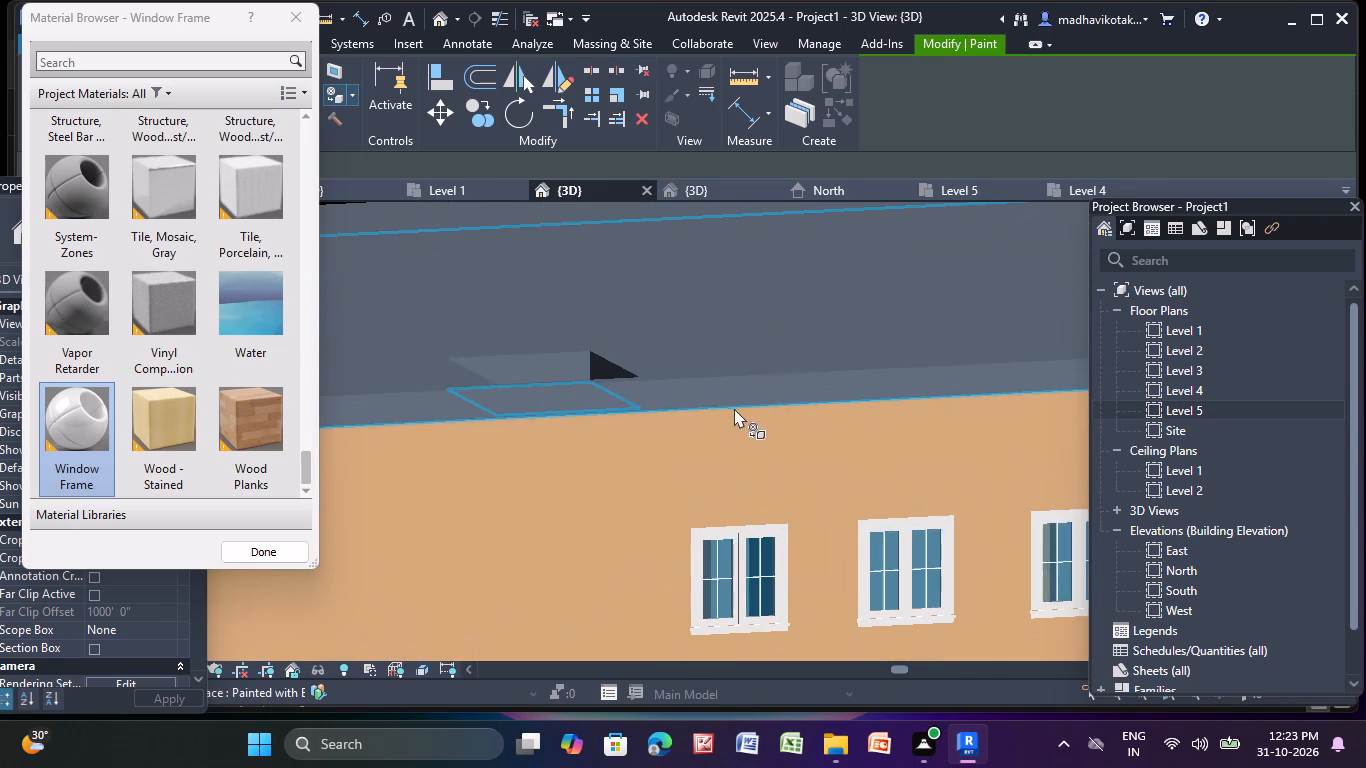
click(732, 397)
scroll(732, 397, down, 10)
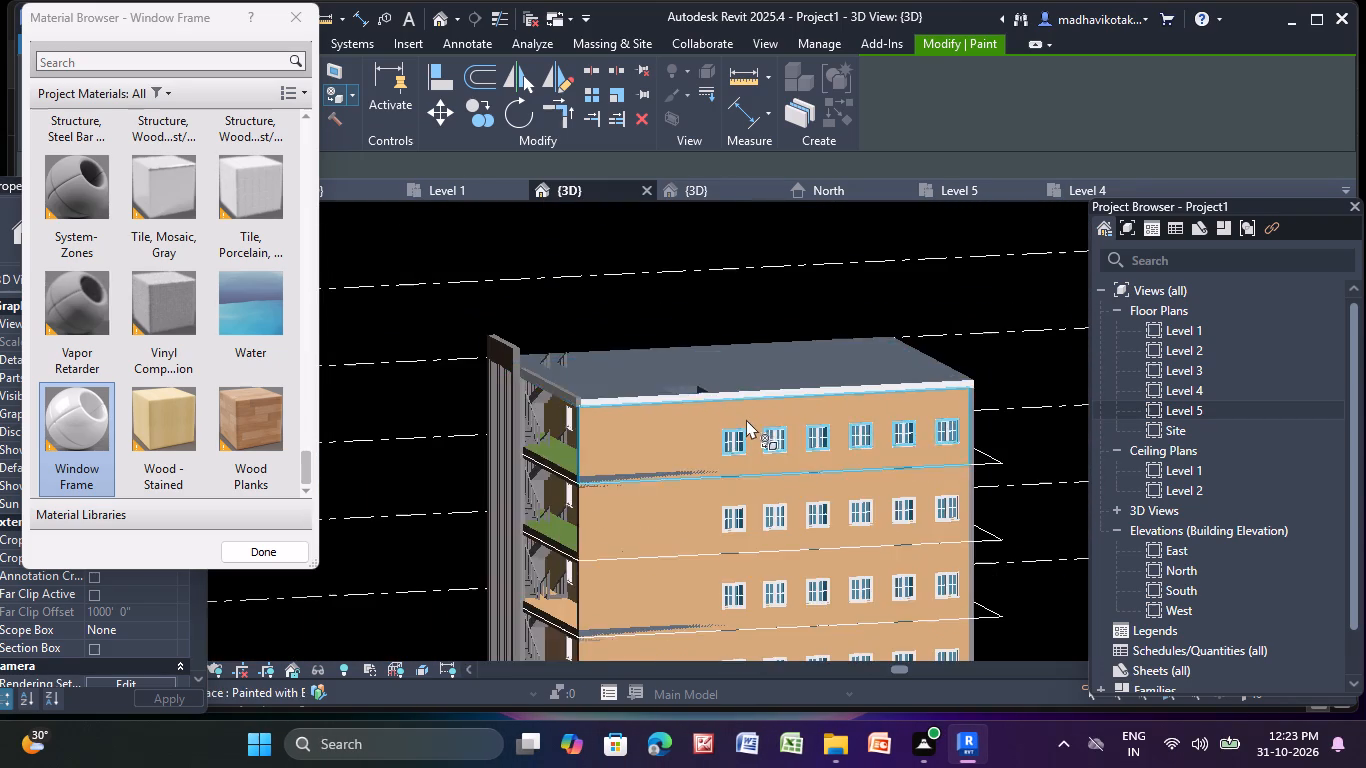
middle_drag(747, 420, 538, 438)
scroll(808, 466, up, 4)
scroll(755, 399, up, 5)
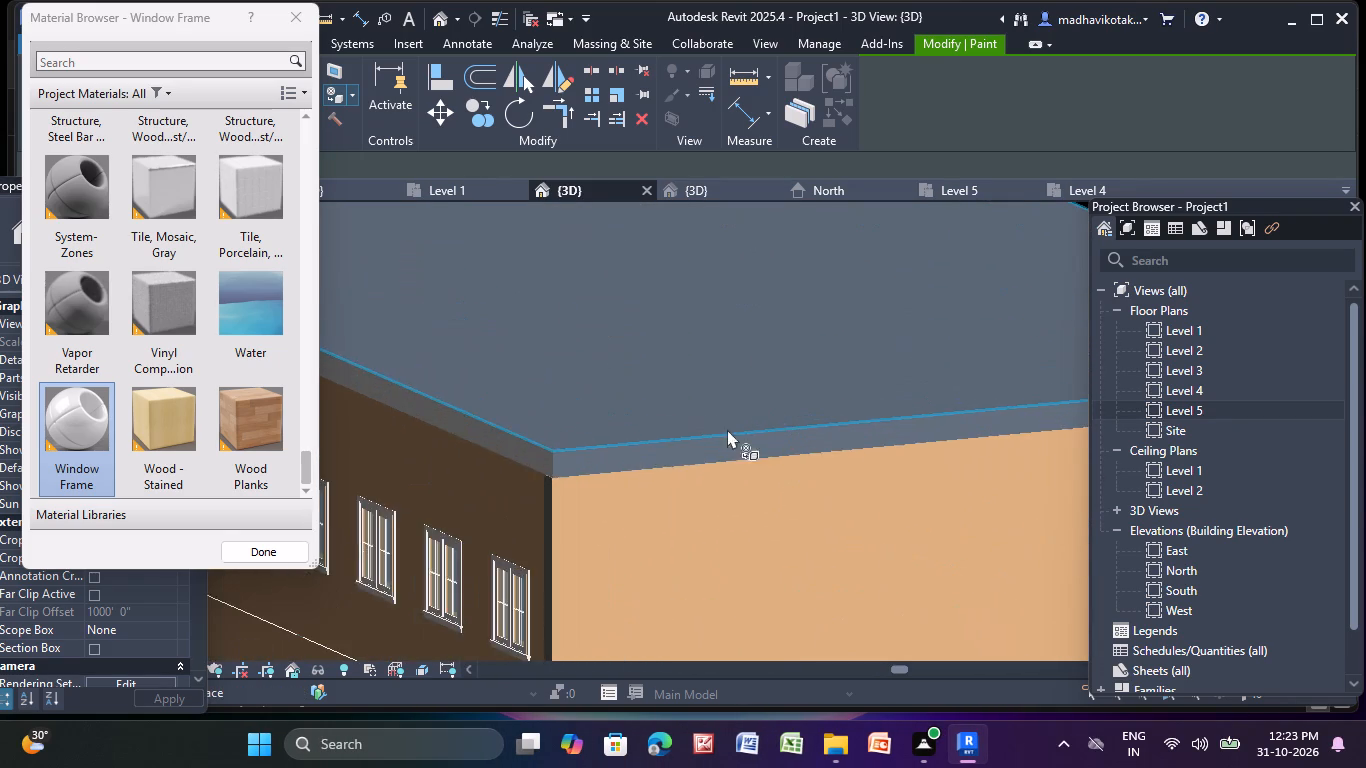
click(709, 447)
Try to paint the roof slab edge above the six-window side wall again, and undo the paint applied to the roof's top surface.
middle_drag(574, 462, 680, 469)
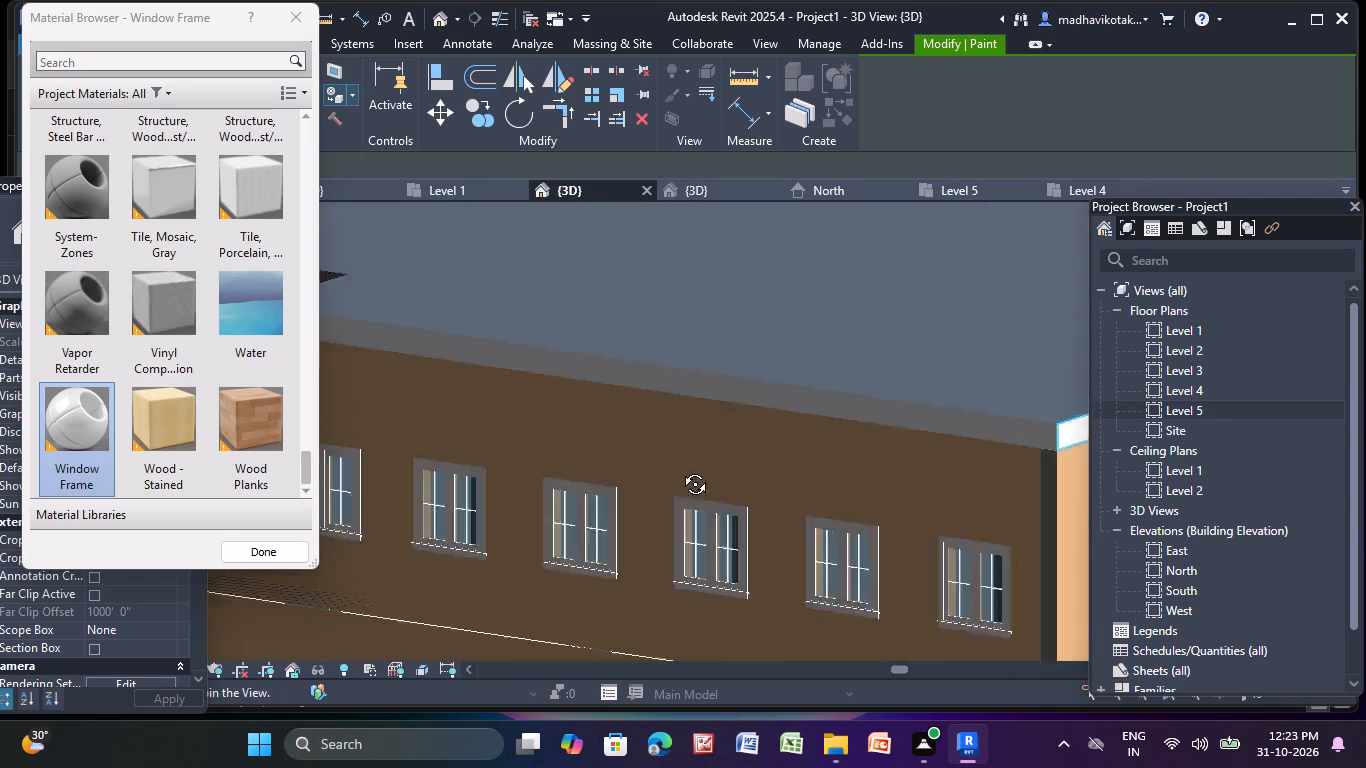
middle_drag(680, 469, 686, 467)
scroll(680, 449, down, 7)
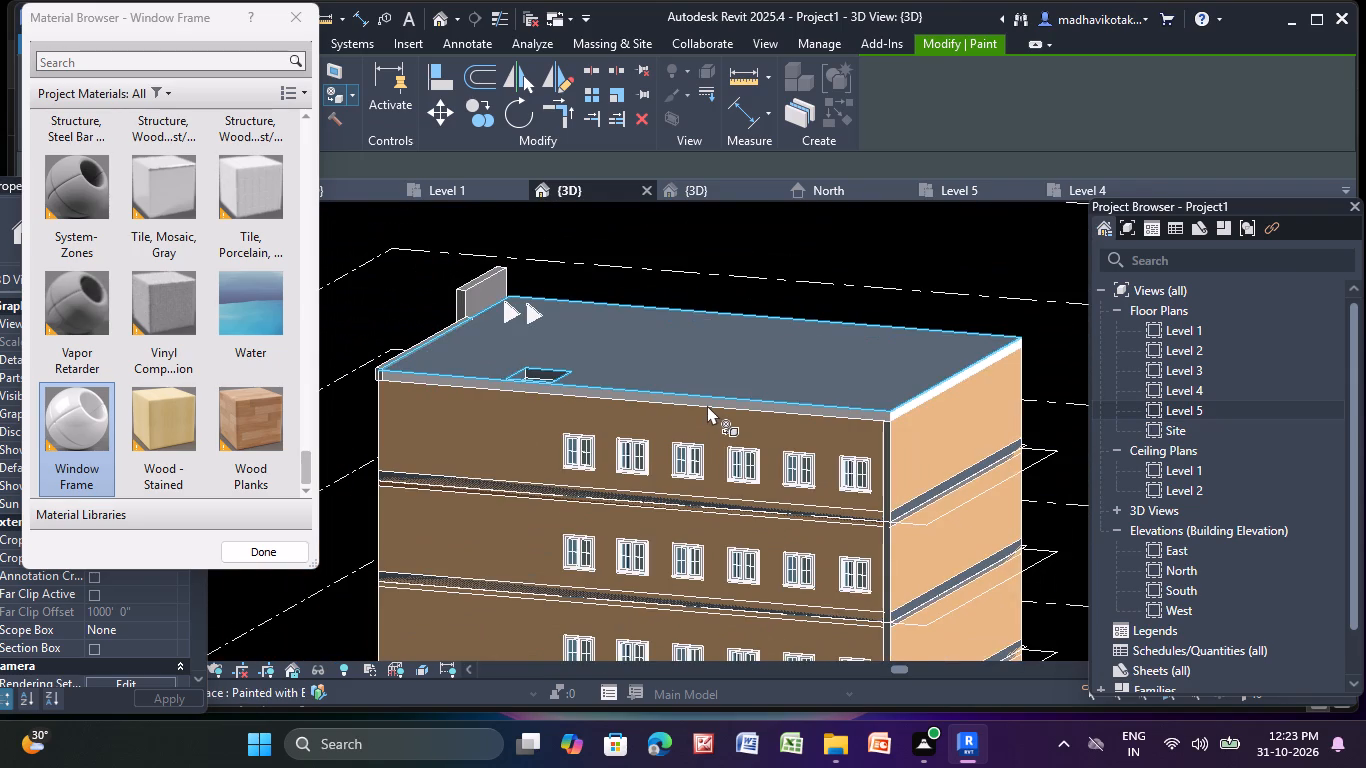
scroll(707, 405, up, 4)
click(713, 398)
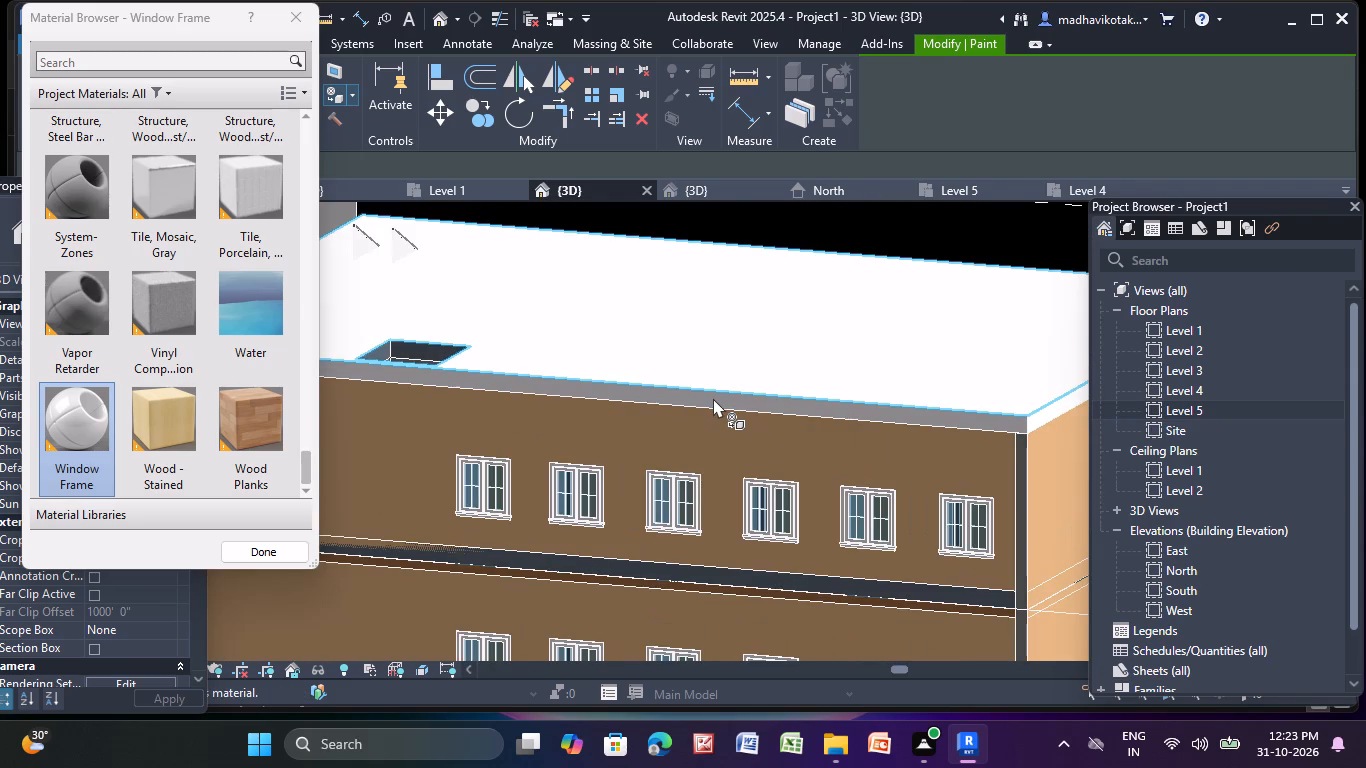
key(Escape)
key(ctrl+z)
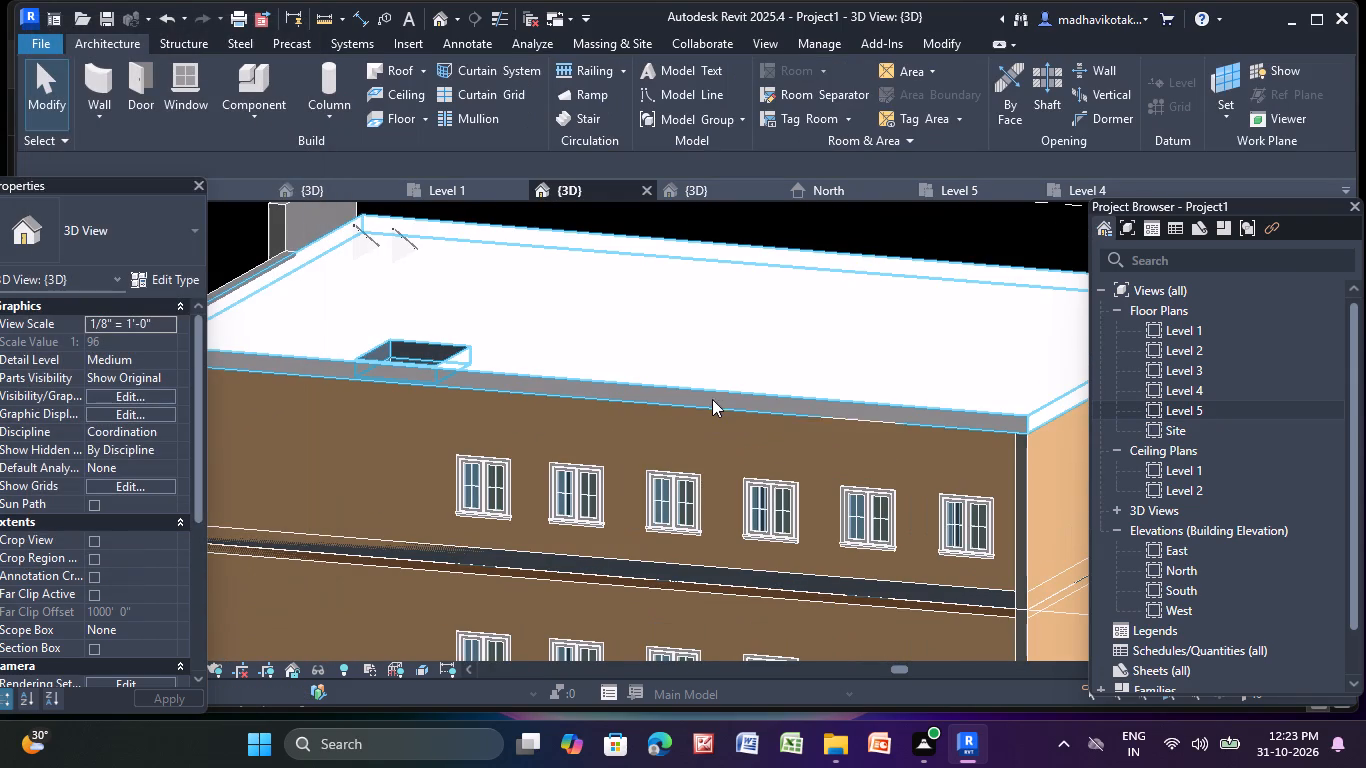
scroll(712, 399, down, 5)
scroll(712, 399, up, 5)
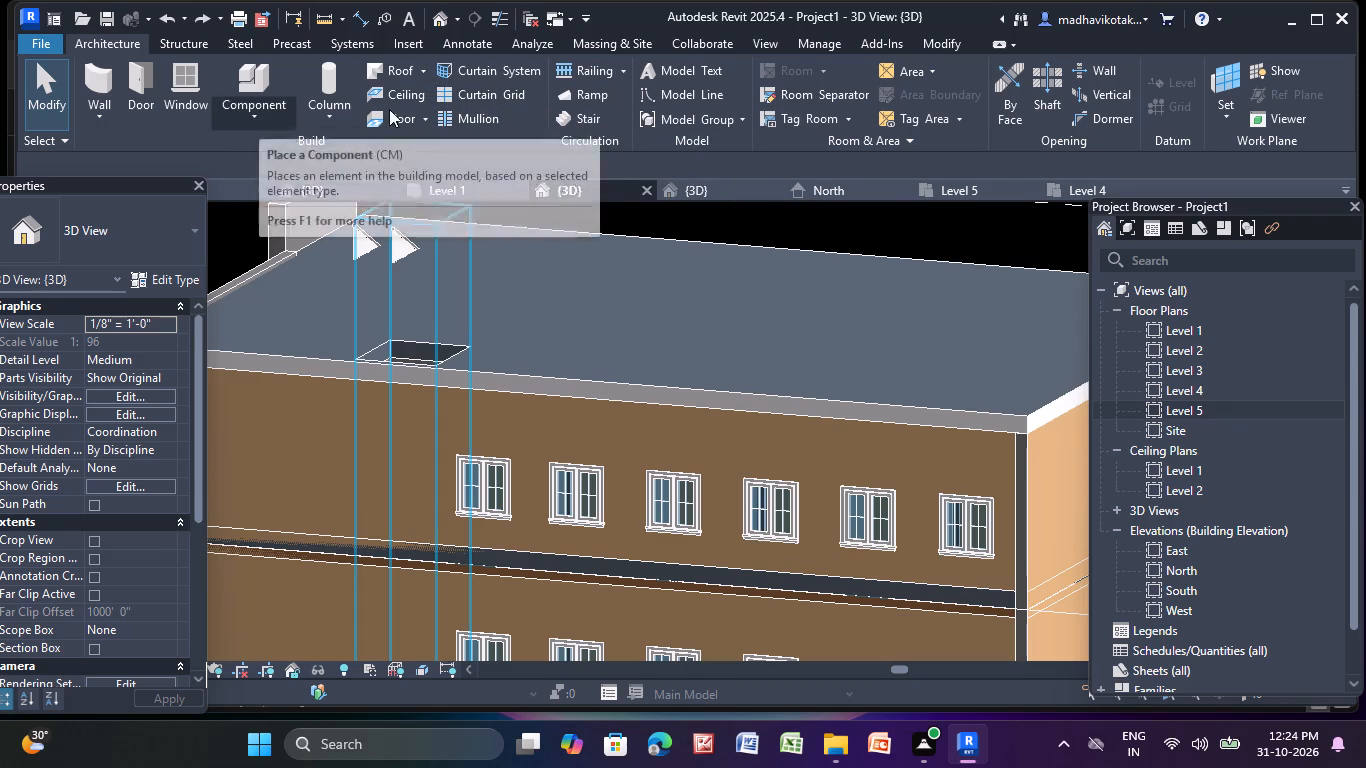
Restart Paint with the Window Frame material and apply it to the roof slab edge above the six-window side wall.
click(675, 95)
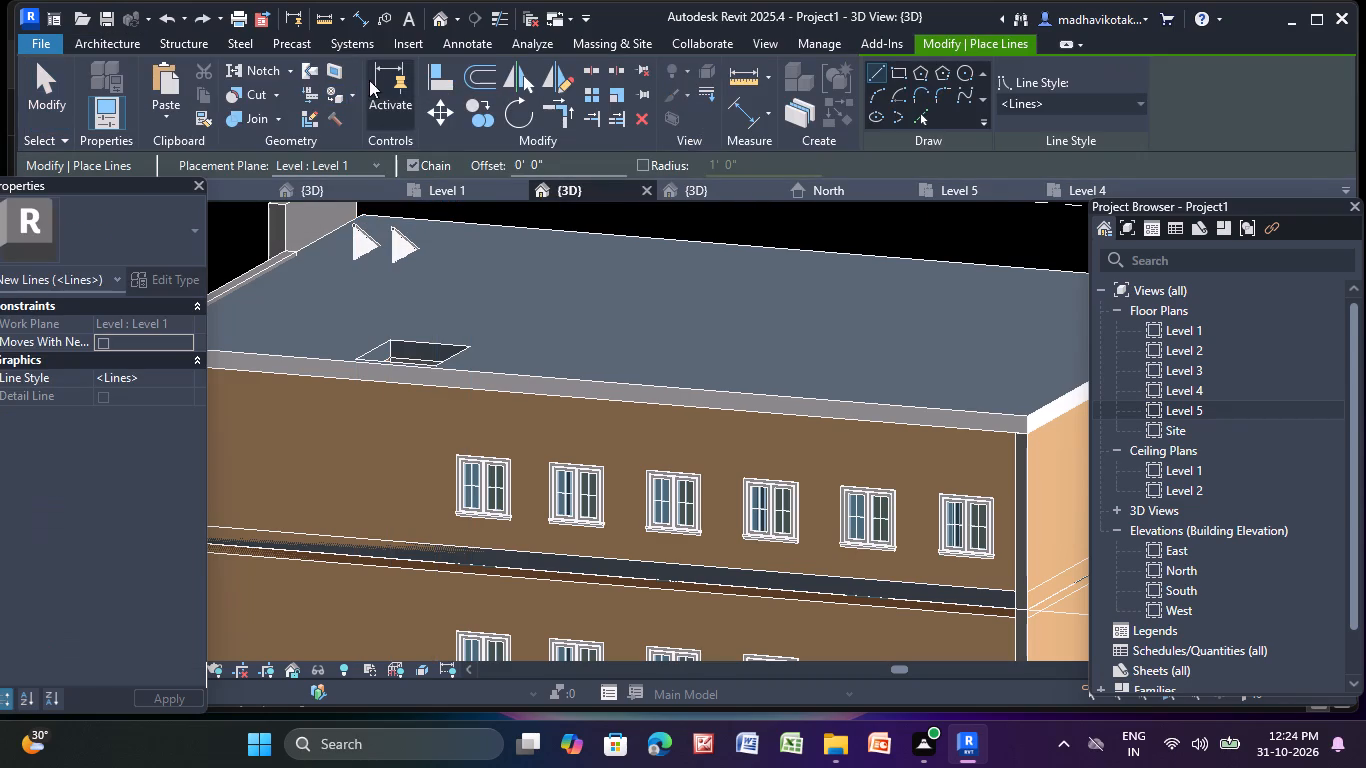
click(352, 94)
click(356, 132)
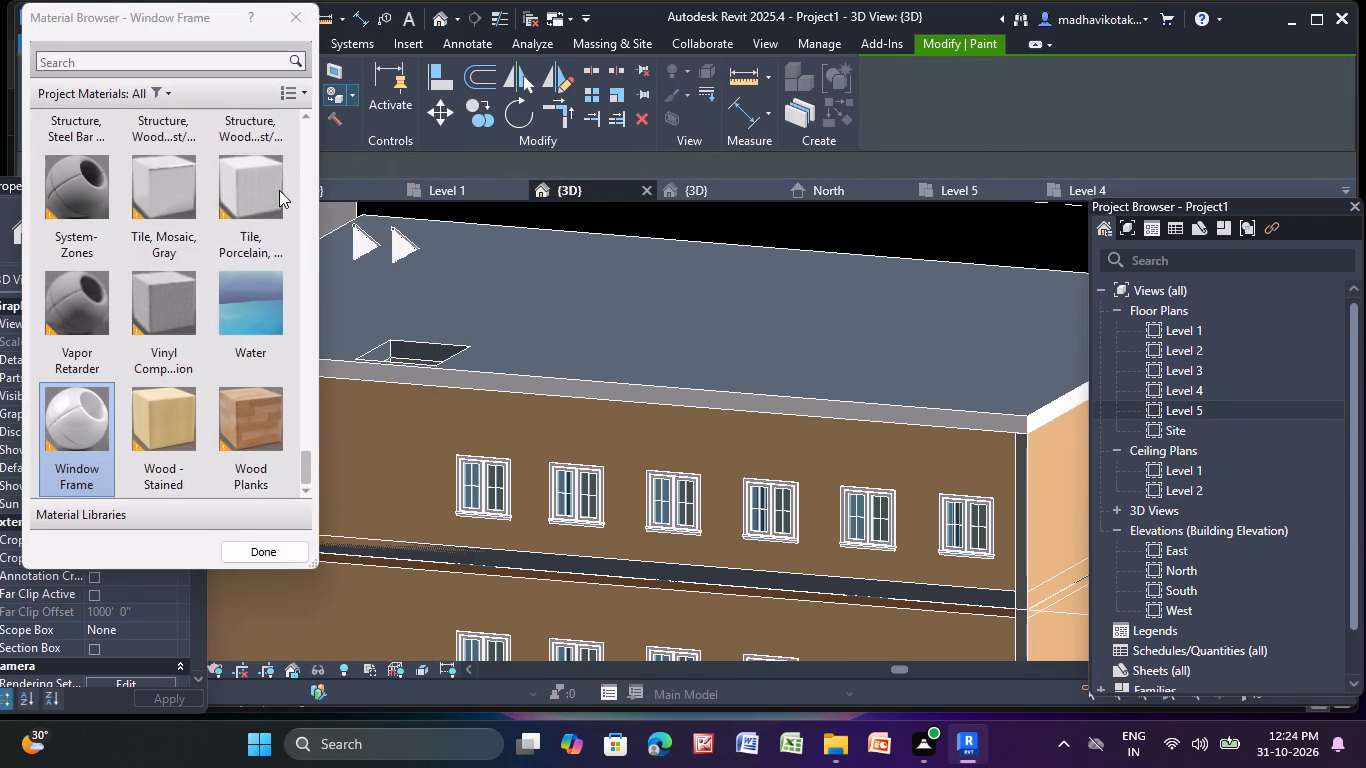
click(65, 427)
scroll(566, 379, up, 3)
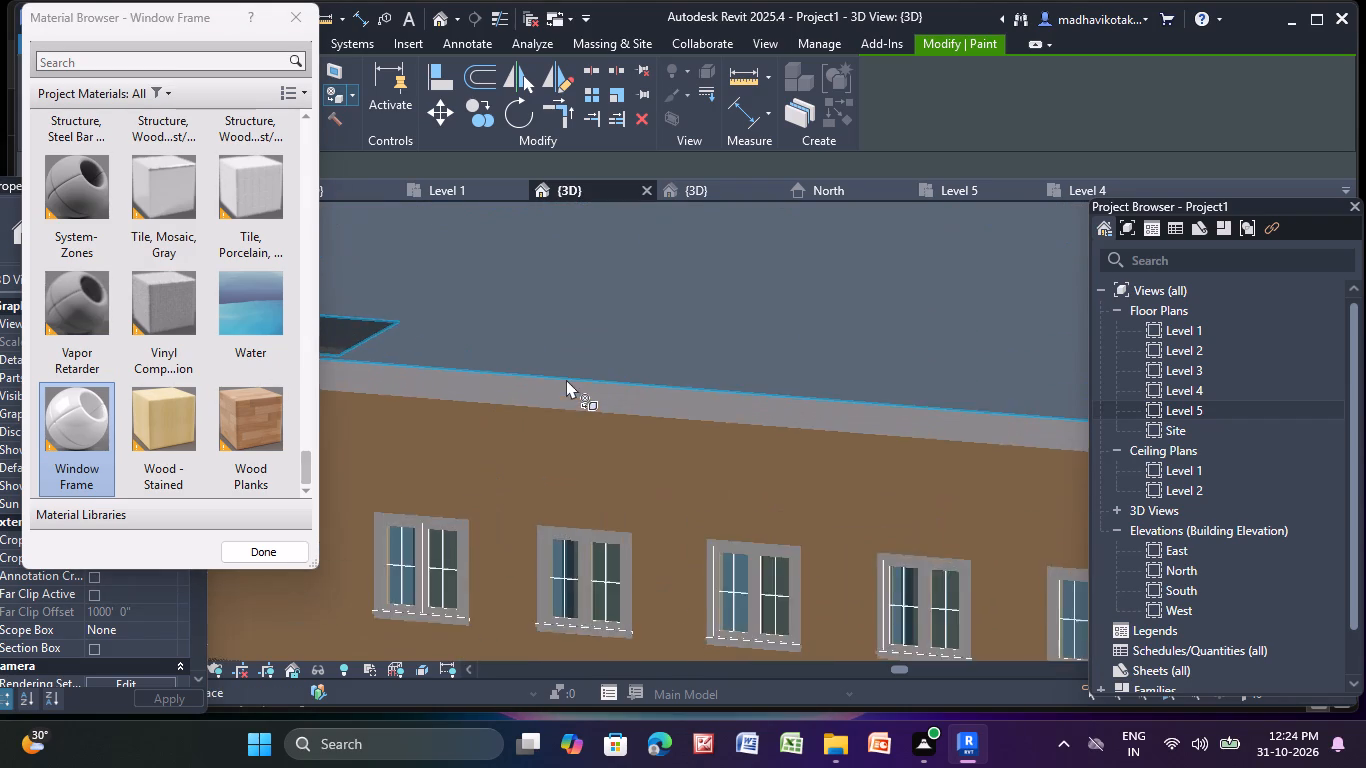
scroll(566, 379, up, 6)
click(551, 415)
scroll(551, 414, up, 5)
click(551, 414)
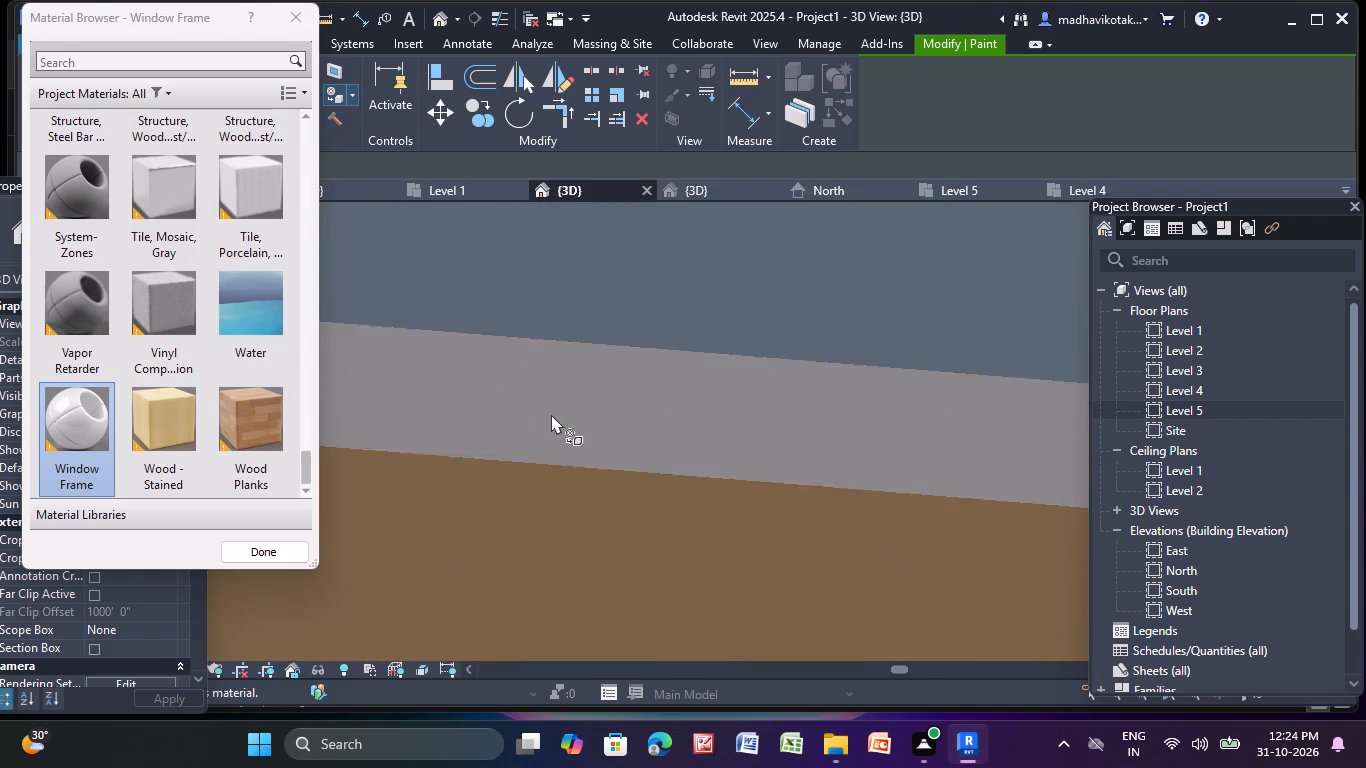
double_click(551, 414)
Paint the roof slab edge above the opposite windowed side wall, next to the slatted panel, with Window Frame.
scroll(551, 414, down, 2)
scroll(551, 414, up, 1)
scroll(551, 414, down, 4)
scroll(551, 414, up, 1)
scroll(550, 414, down, 17)
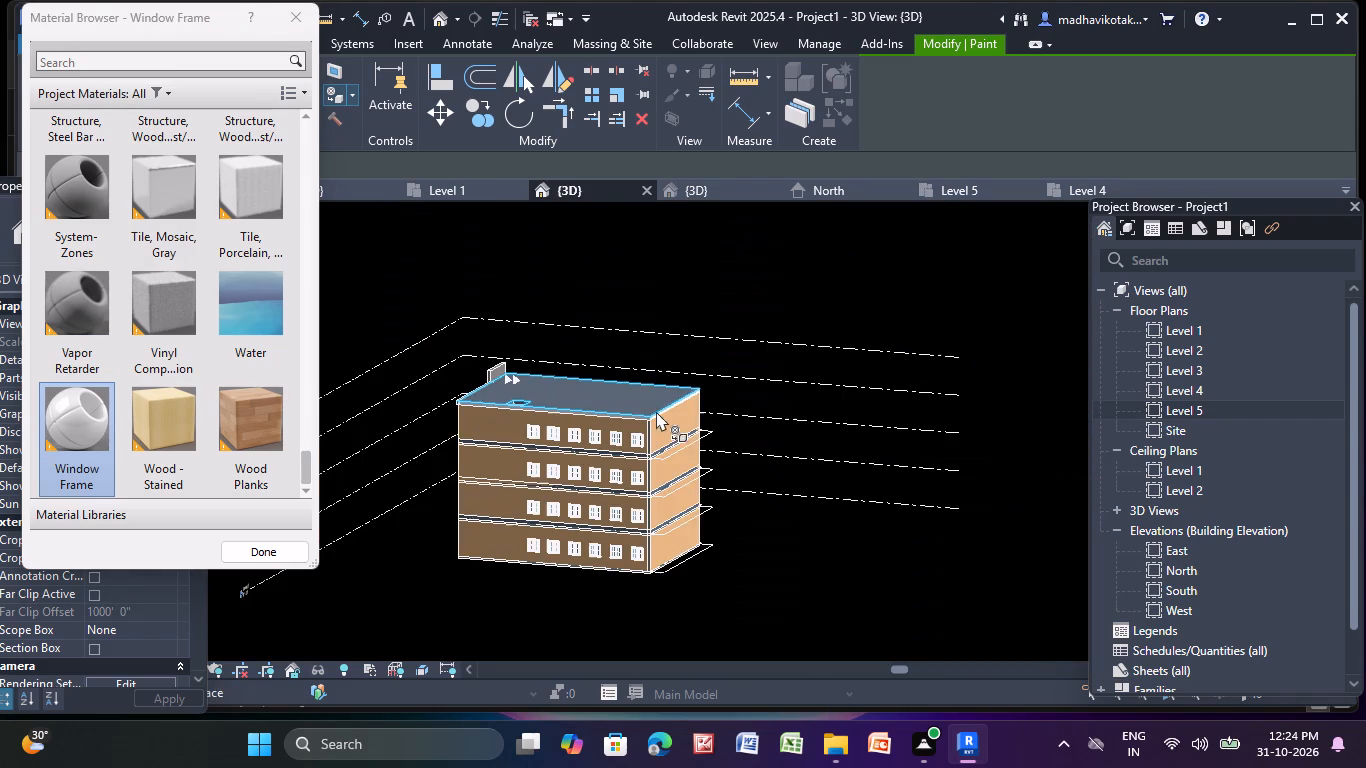
middle_drag(750, 410, 338, 421)
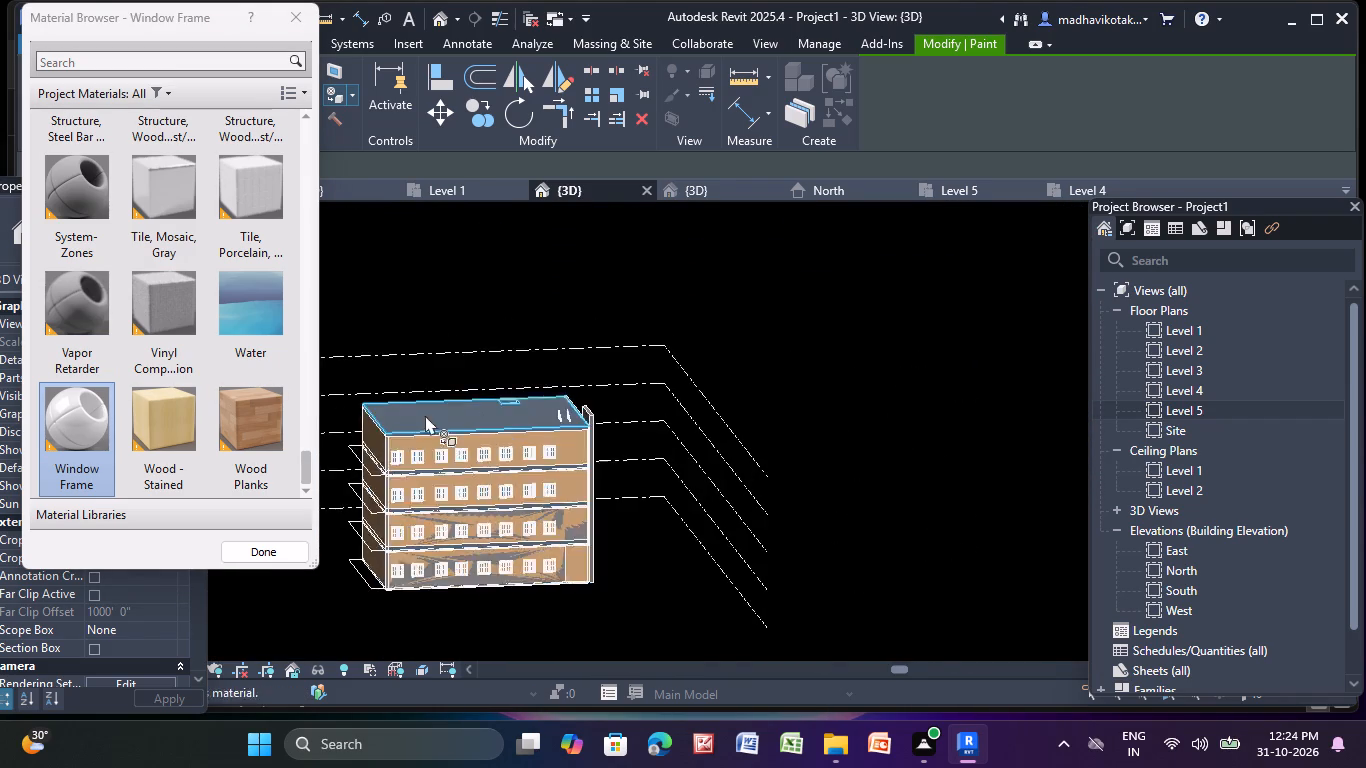
scroll(483, 415, up, 19)
middle_drag(453, 406, 418, 116)
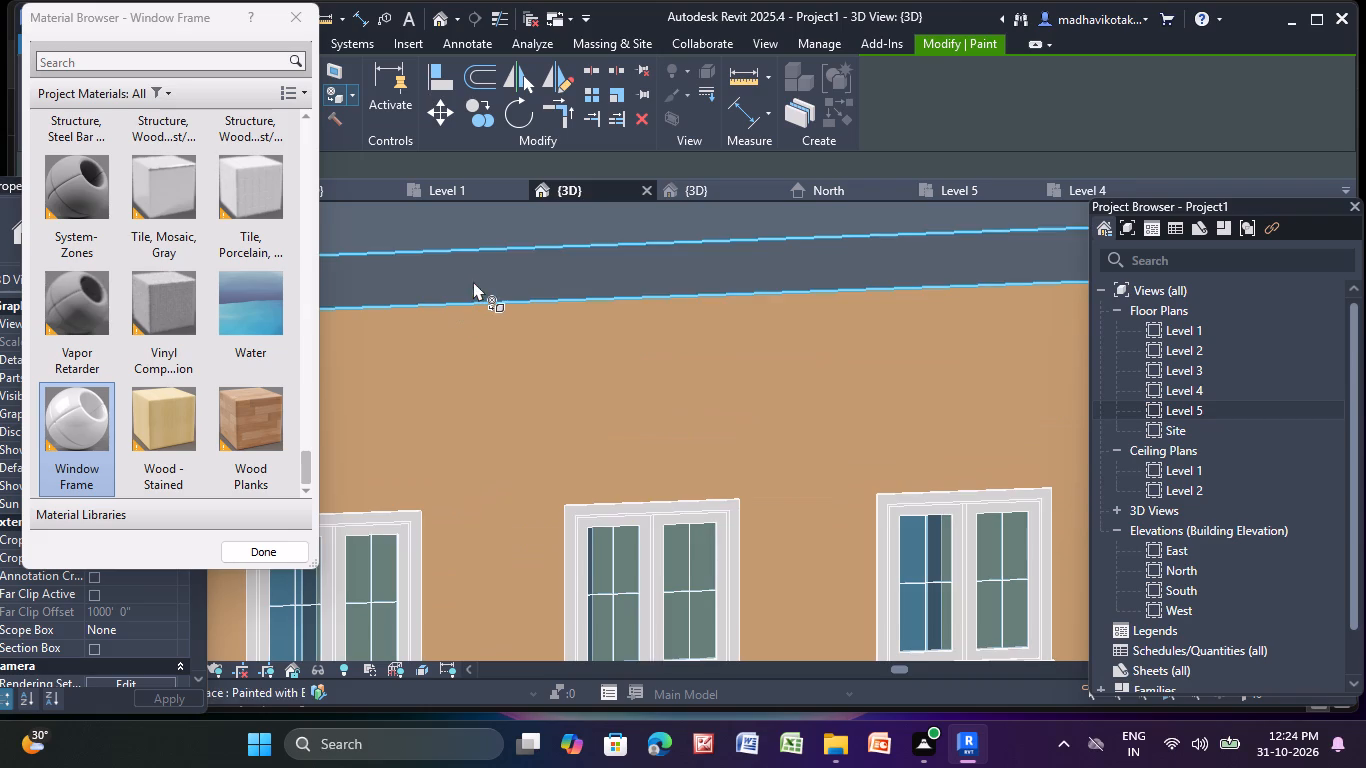
click(473, 281)
Apply the Window Frame paint to the slatted facade panel's face beside the roof corner.
scroll(473, 281, down, 12)
middle_drag(669, 286, 579, 322)
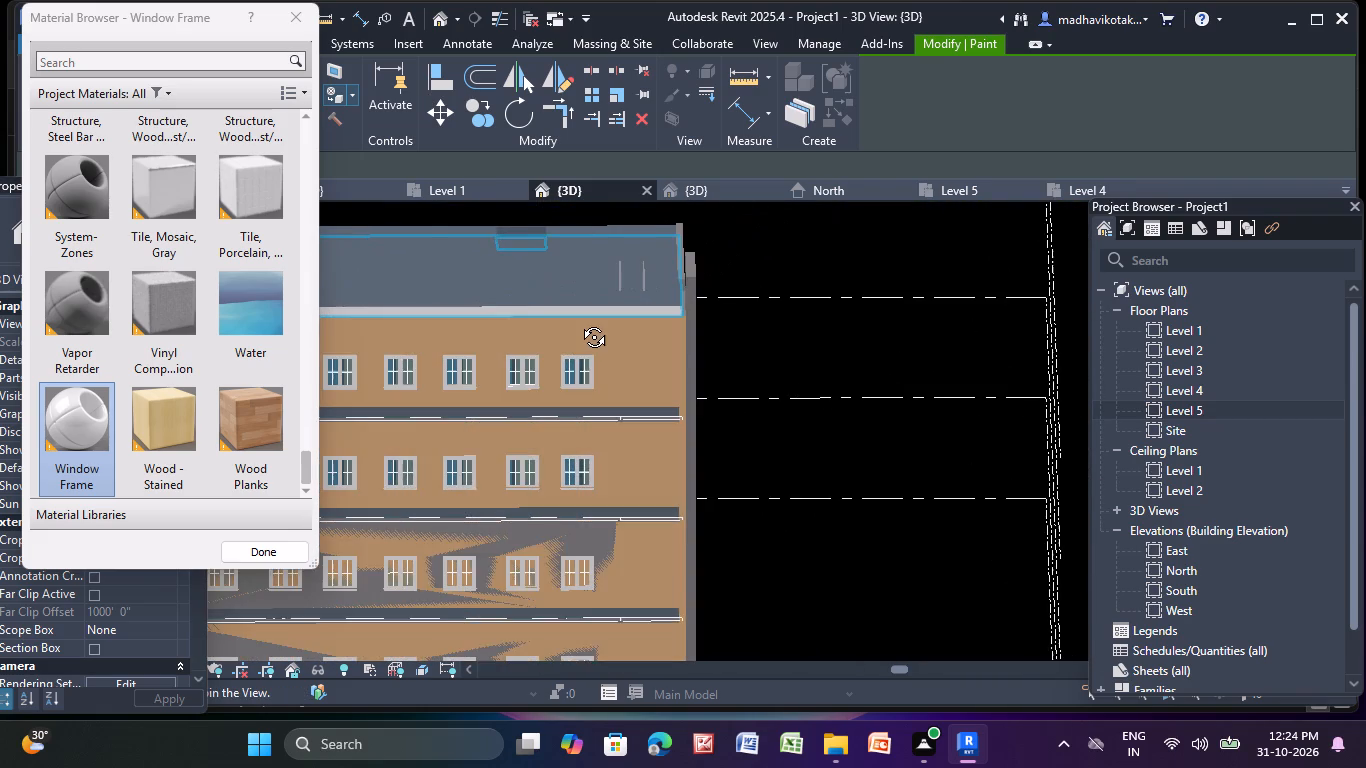
middle_drag(579, 322, 597, 304)
scroll(716, 284, up, 10)
click(718, 302)
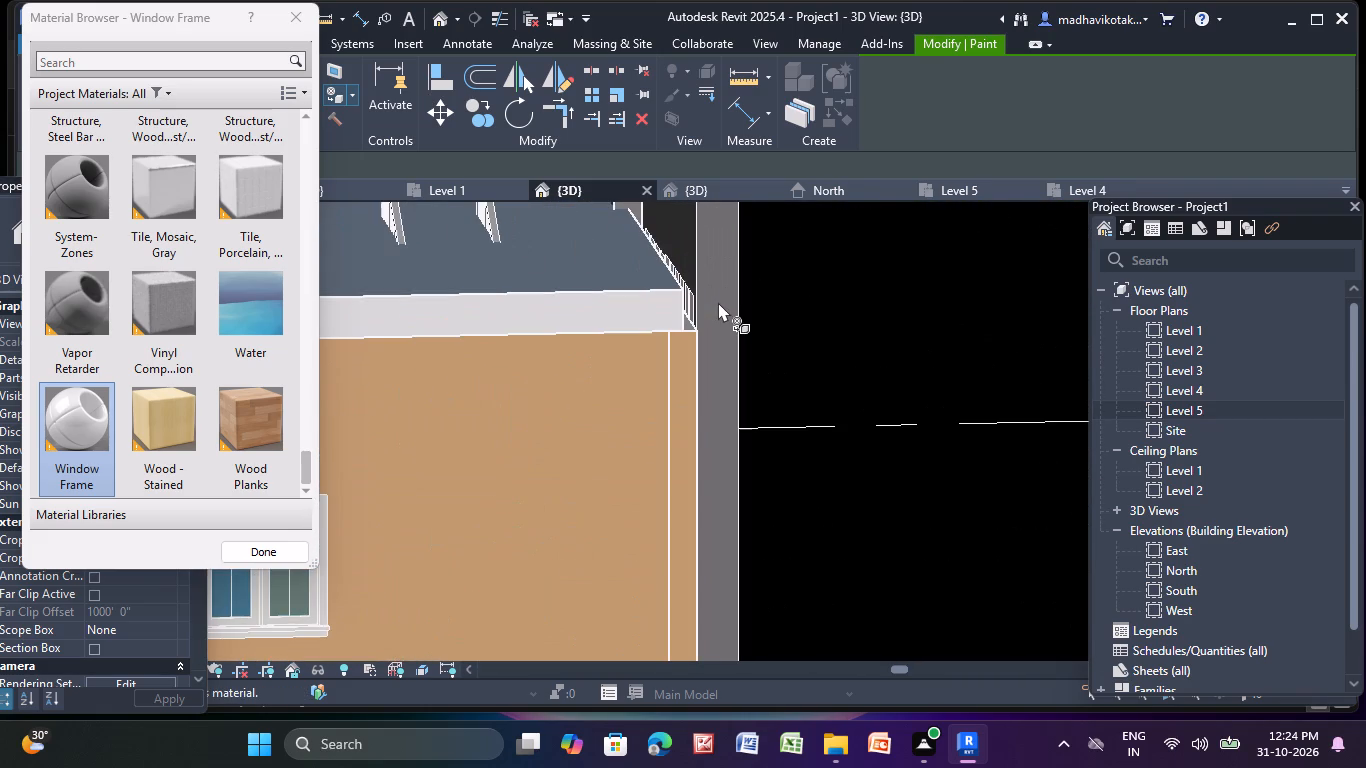
scroll(718, 302, down, 6)
shift+middle_drag(752, 309, 533, 327)
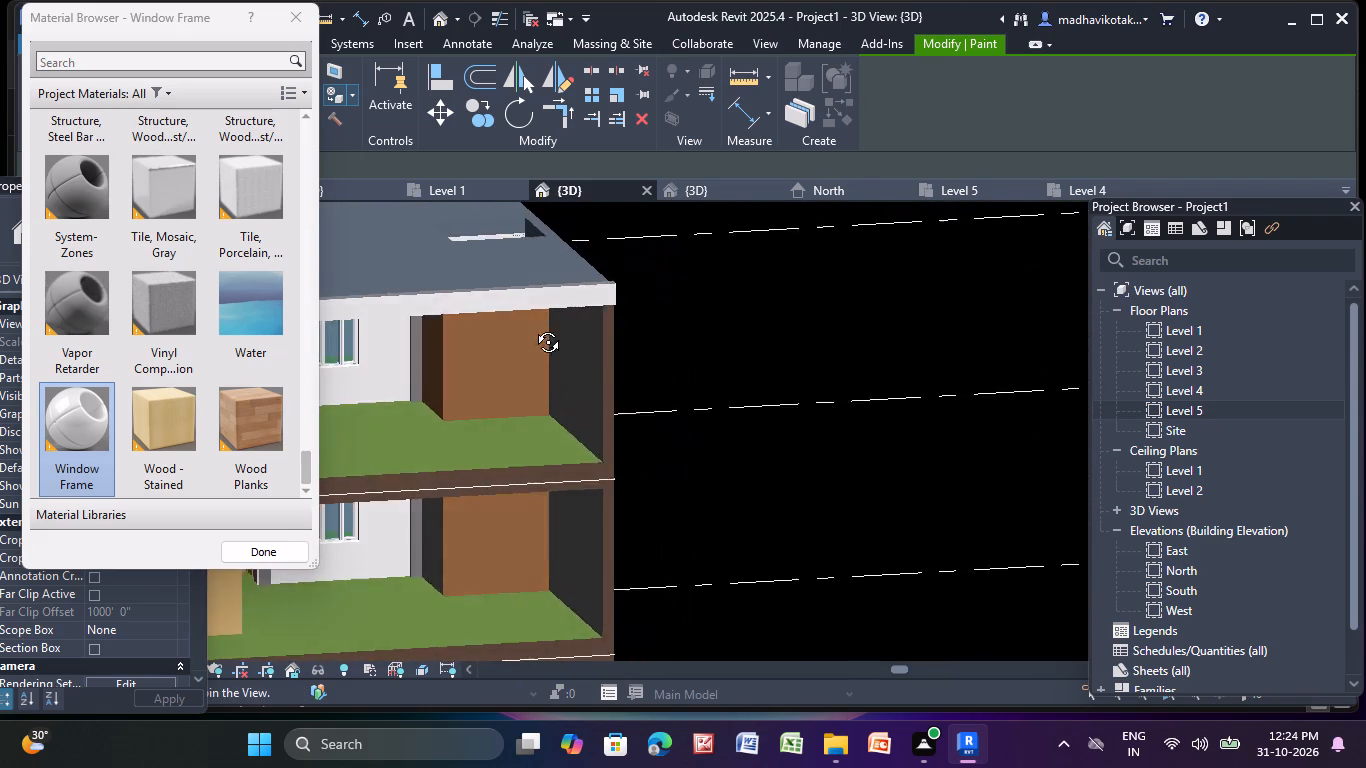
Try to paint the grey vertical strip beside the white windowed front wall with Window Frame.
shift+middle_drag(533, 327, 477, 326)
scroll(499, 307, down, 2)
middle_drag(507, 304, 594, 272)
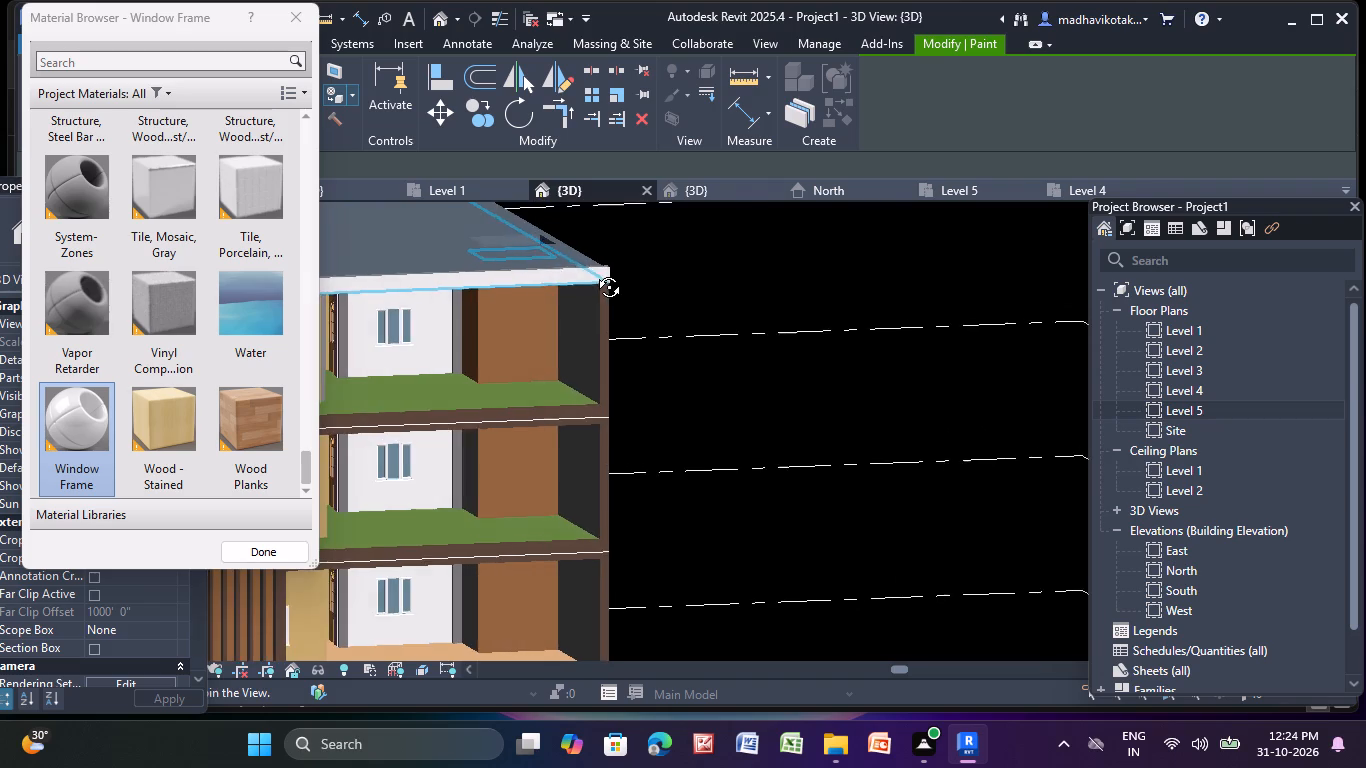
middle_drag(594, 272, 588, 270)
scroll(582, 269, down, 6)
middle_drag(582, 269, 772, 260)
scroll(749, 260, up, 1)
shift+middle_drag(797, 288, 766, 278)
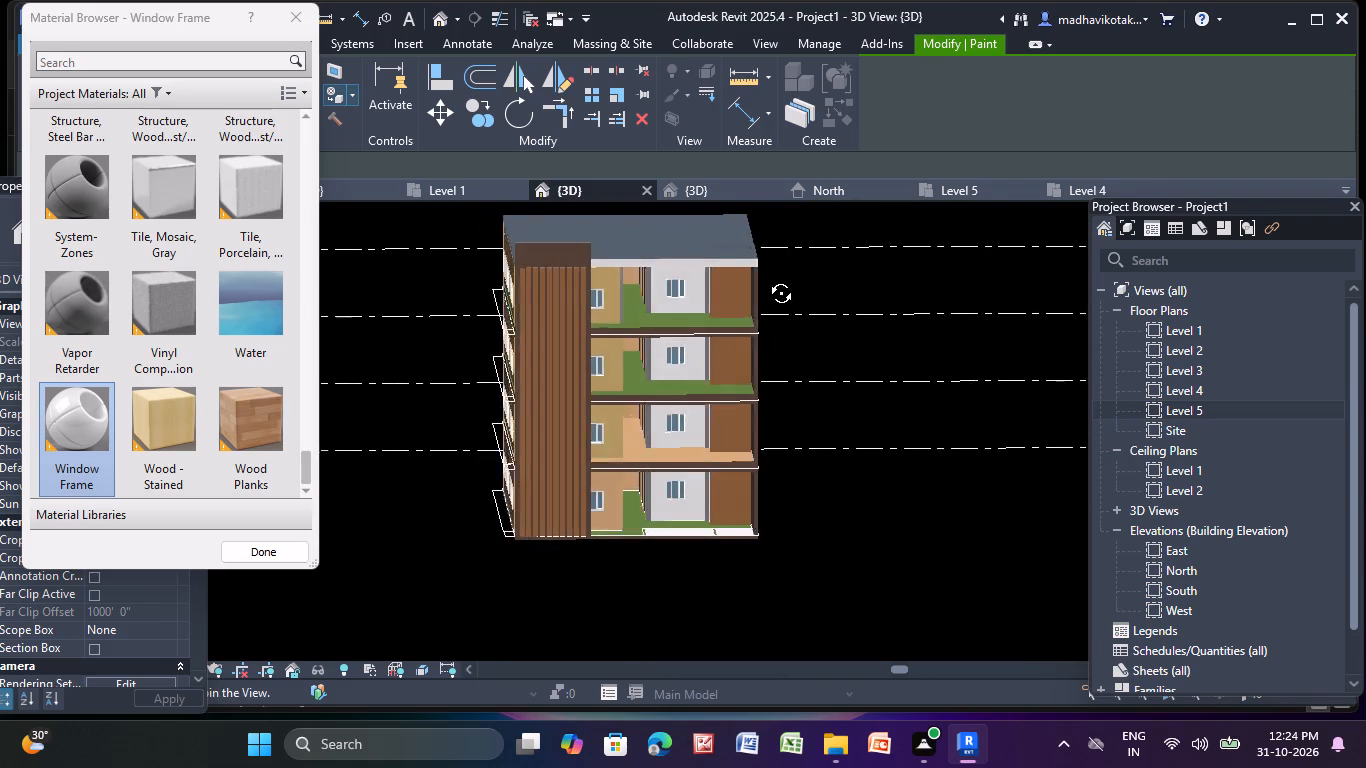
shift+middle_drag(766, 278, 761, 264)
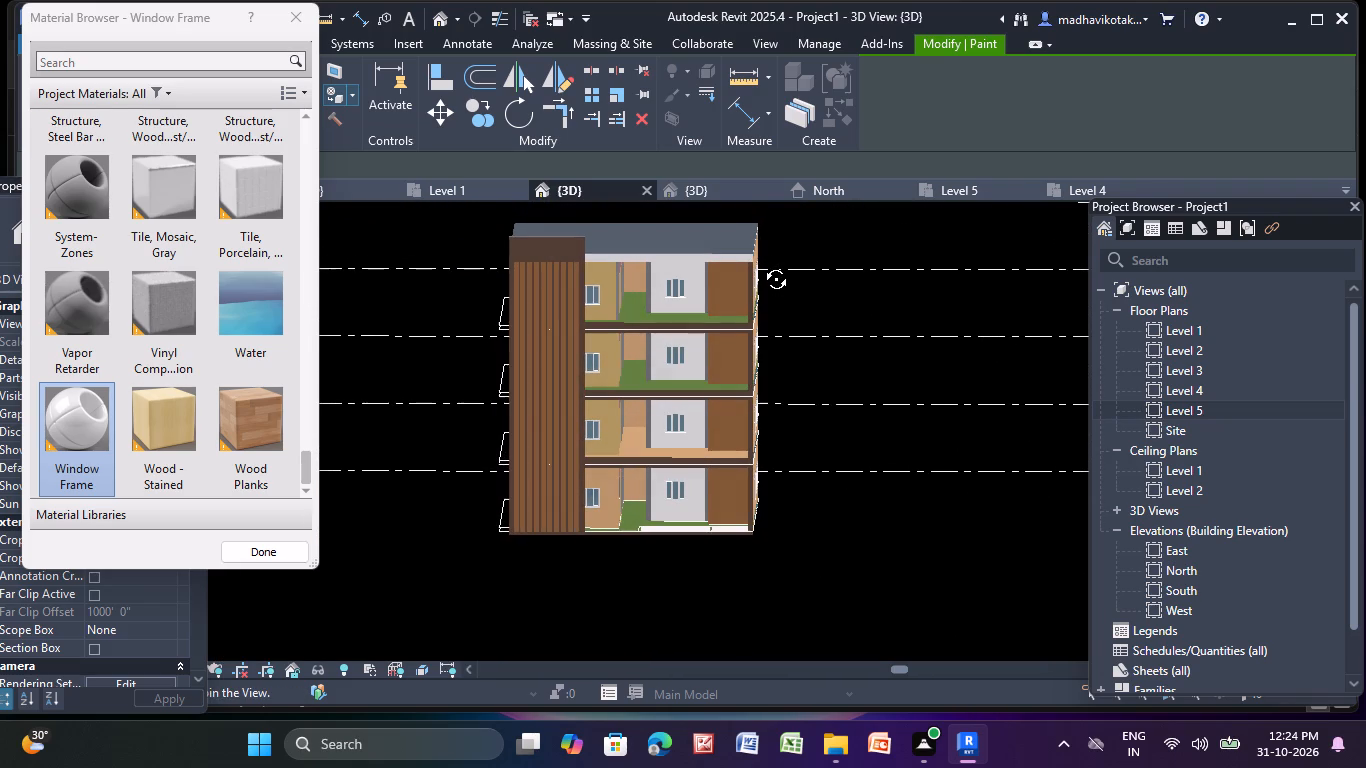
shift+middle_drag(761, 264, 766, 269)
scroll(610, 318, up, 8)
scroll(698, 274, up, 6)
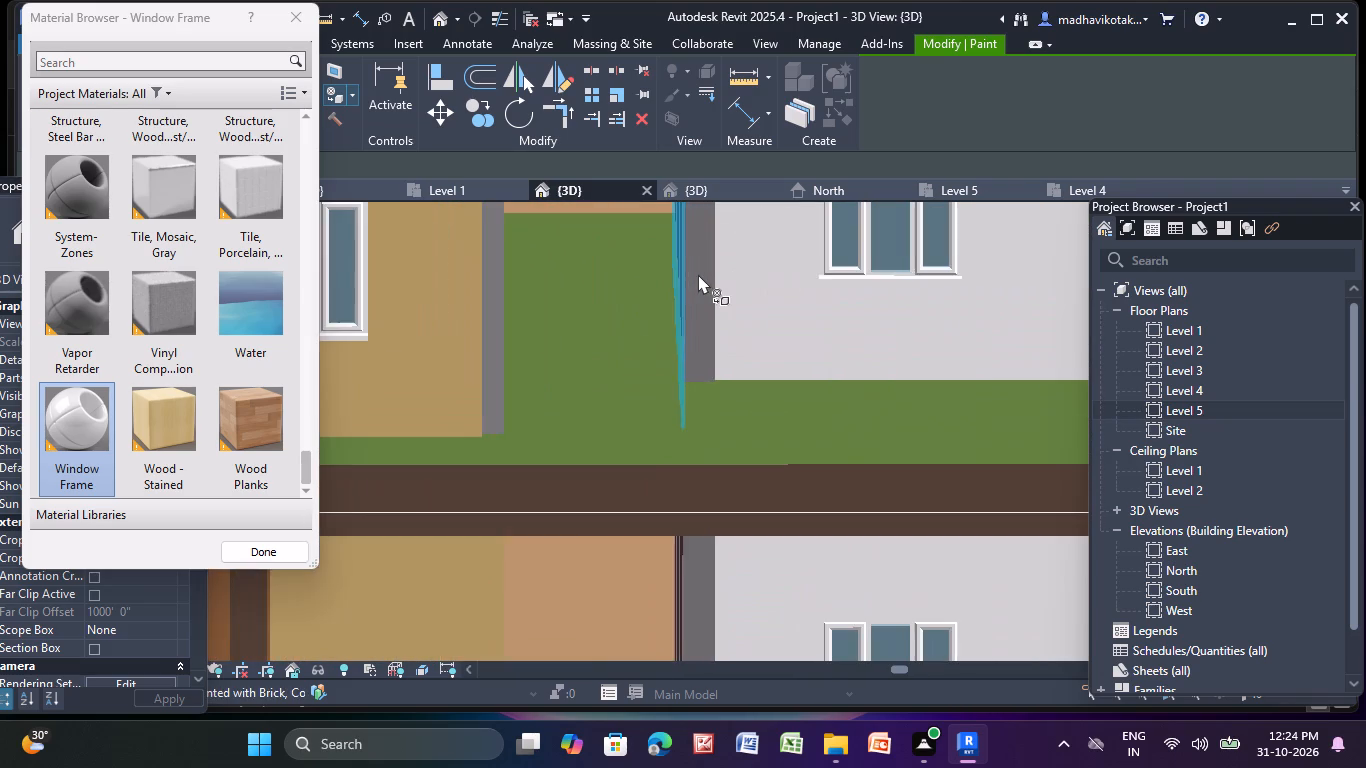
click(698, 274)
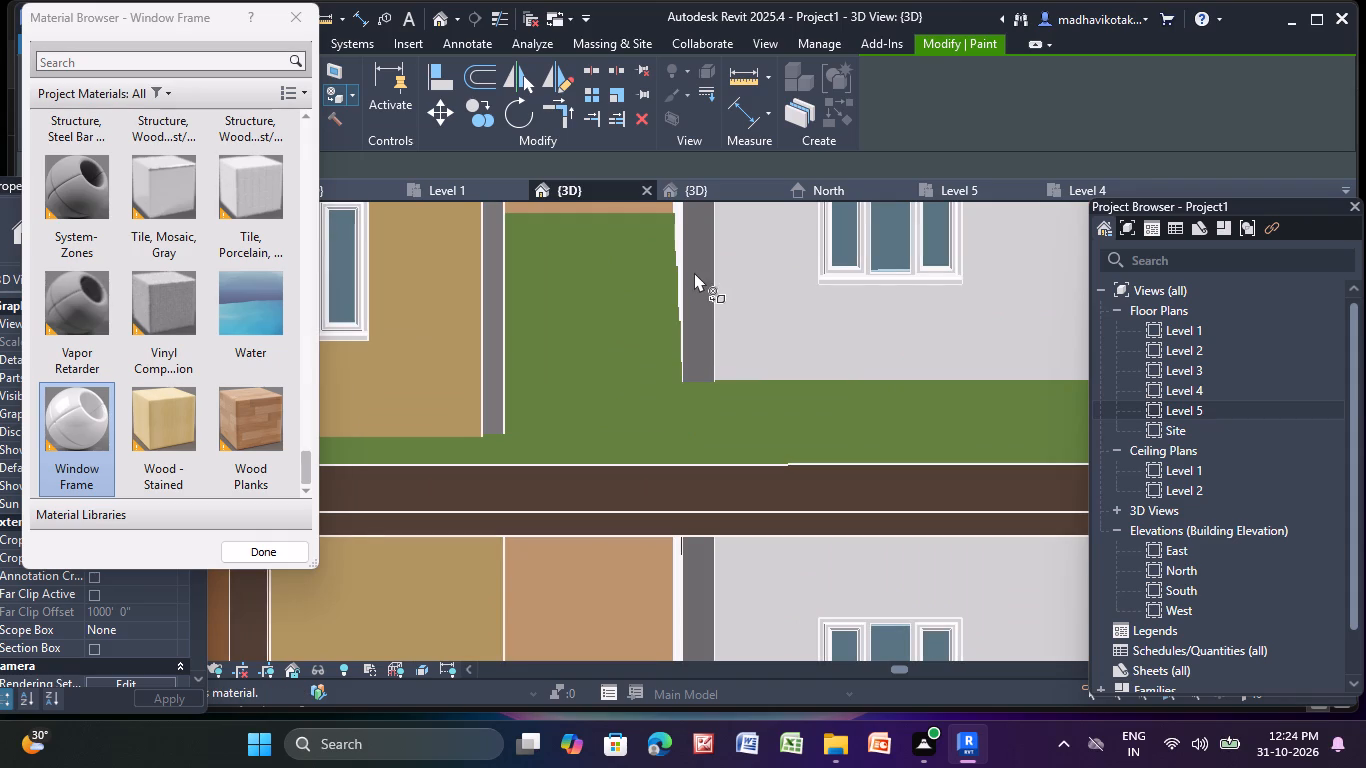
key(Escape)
Open the generic model of grey vertical strips flanking the white front walls for in-place editing and select its extrusion.
click(691, 272)
scroll(691, 272, down, 9)
middle_drag(691, 272, 583, 367)
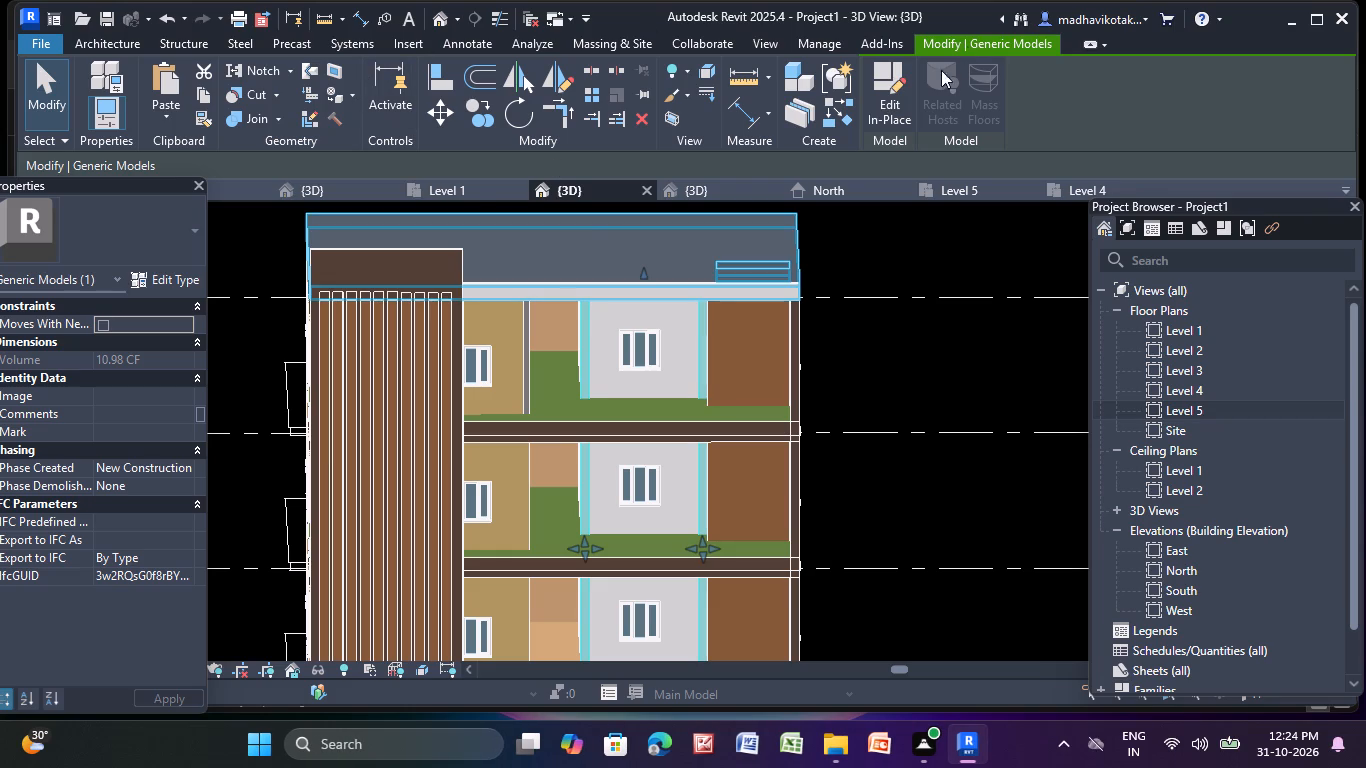
click(883, 95)
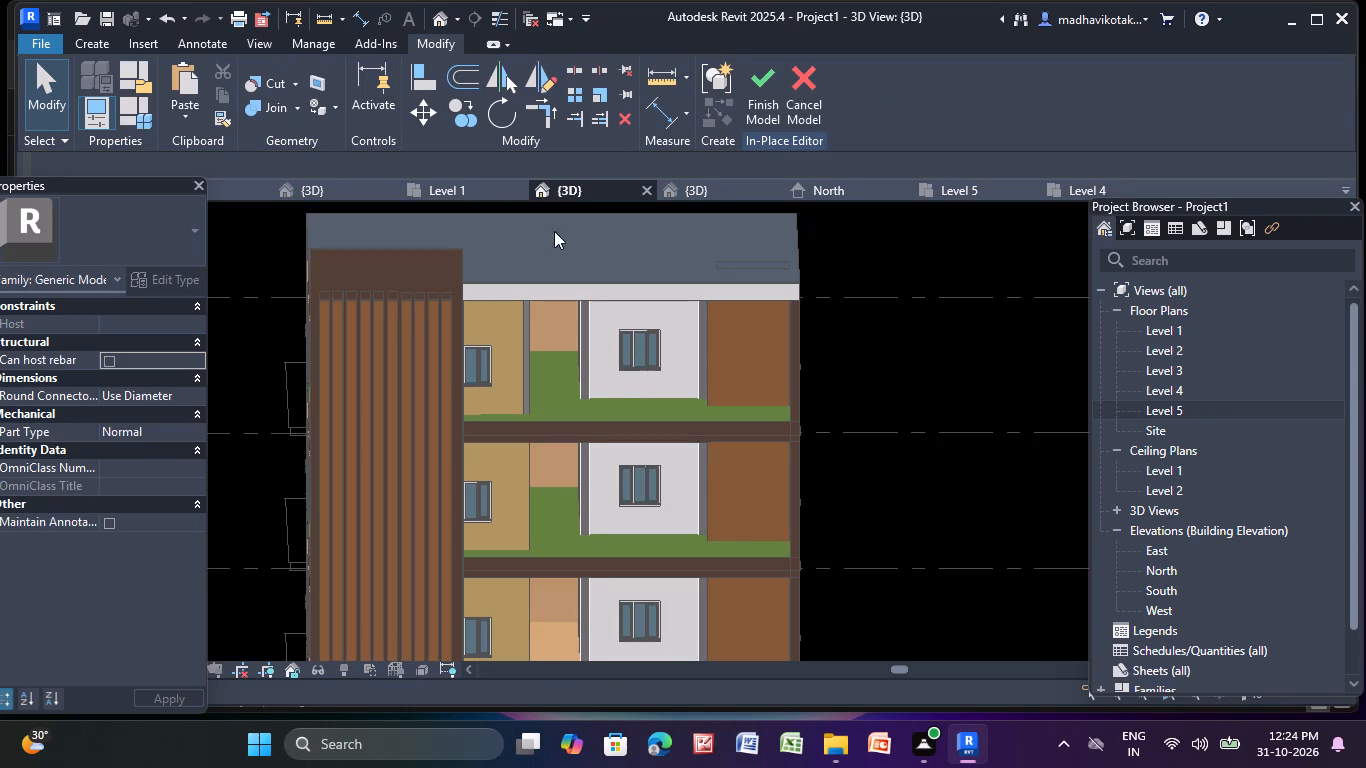
scroll(578, 382, up, 5)
click(585, 364)
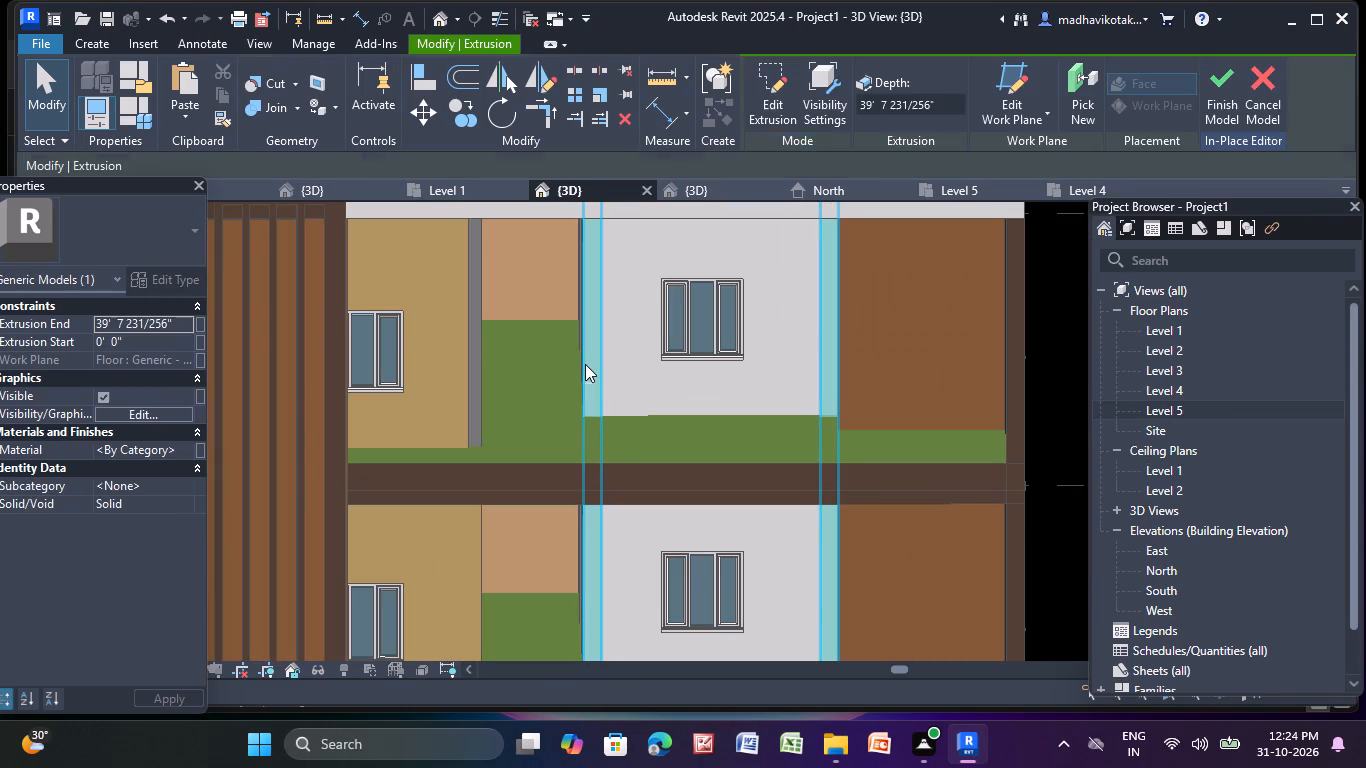
Start Paint within the in-place model and apply Oak Flooring to the grey strip between the recess and the white windowed wall.
scroll(585, 364, down, 4)
middle_drag(588, 365, 587, 364)
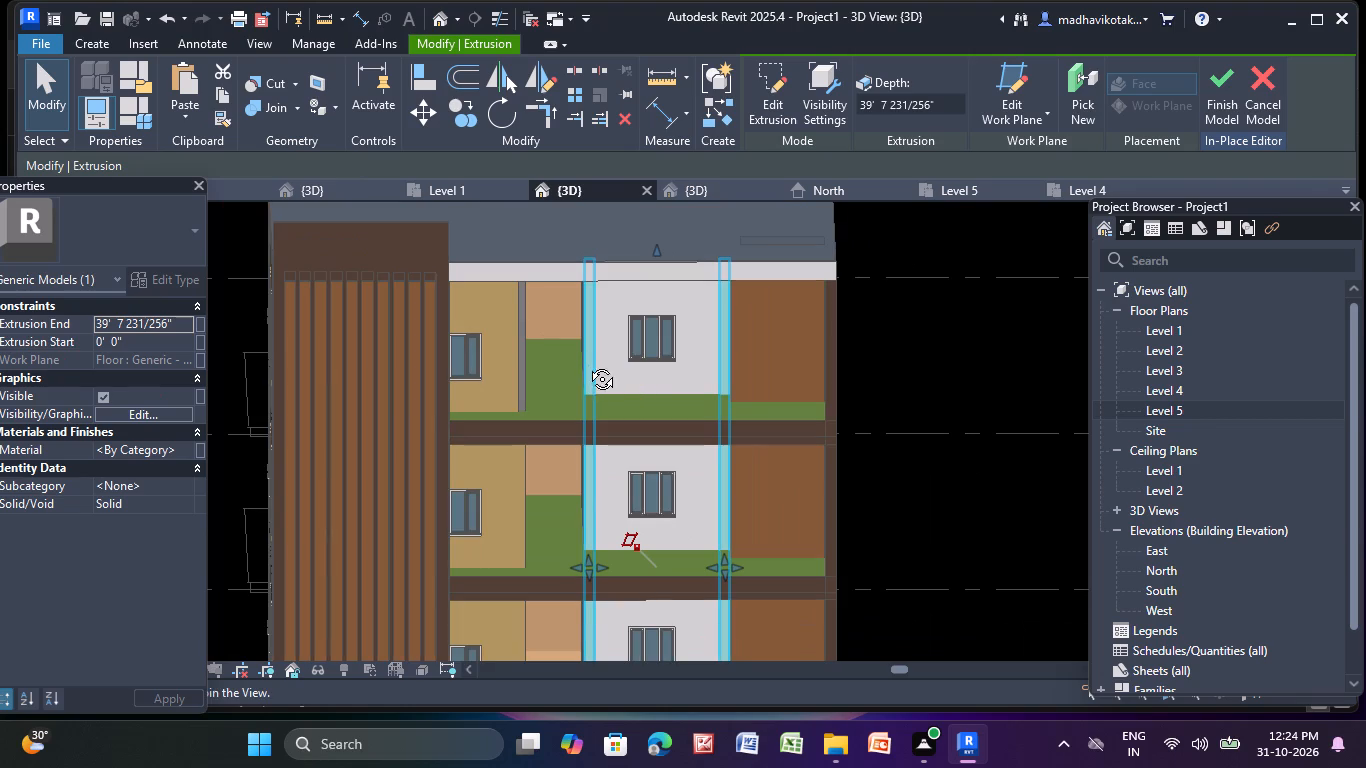
middle_drag(587, 364, 578, 339)
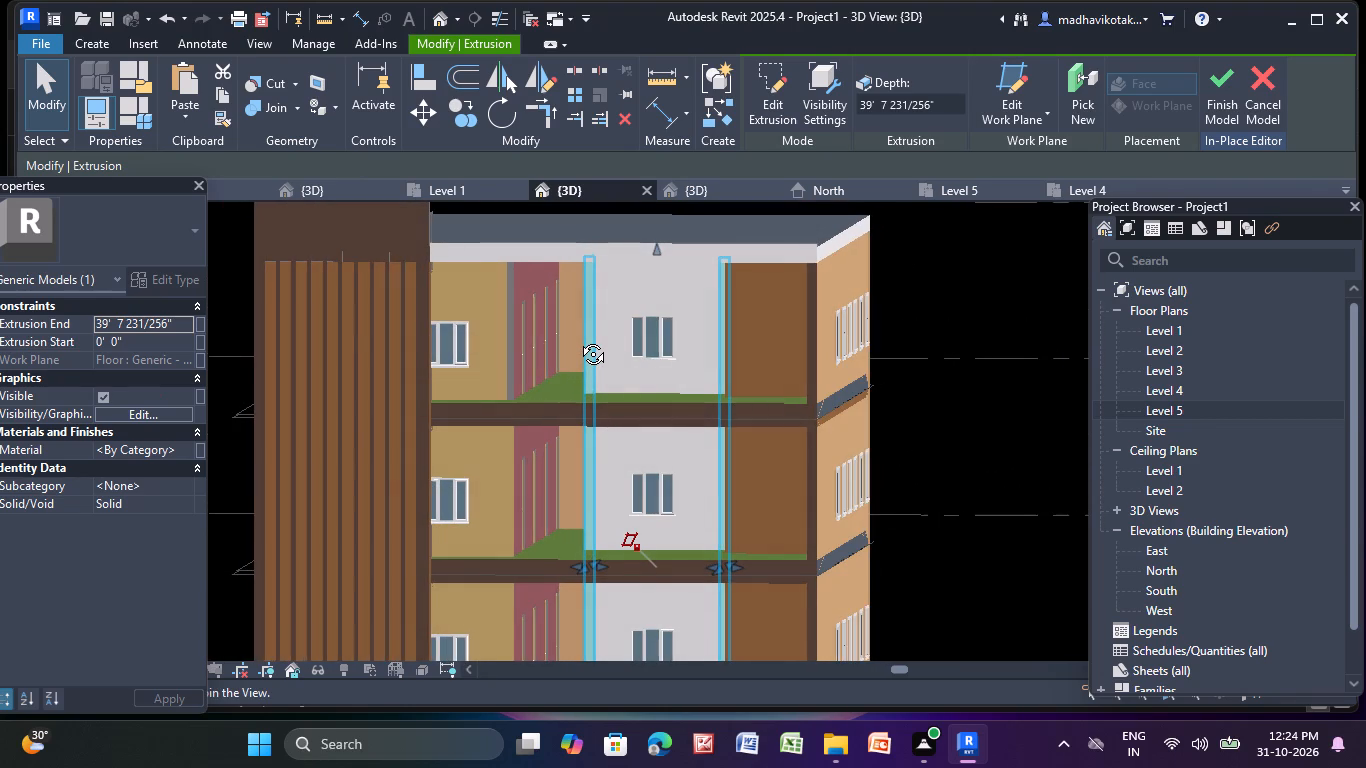
middle_drag(578, 339, 586, 344)
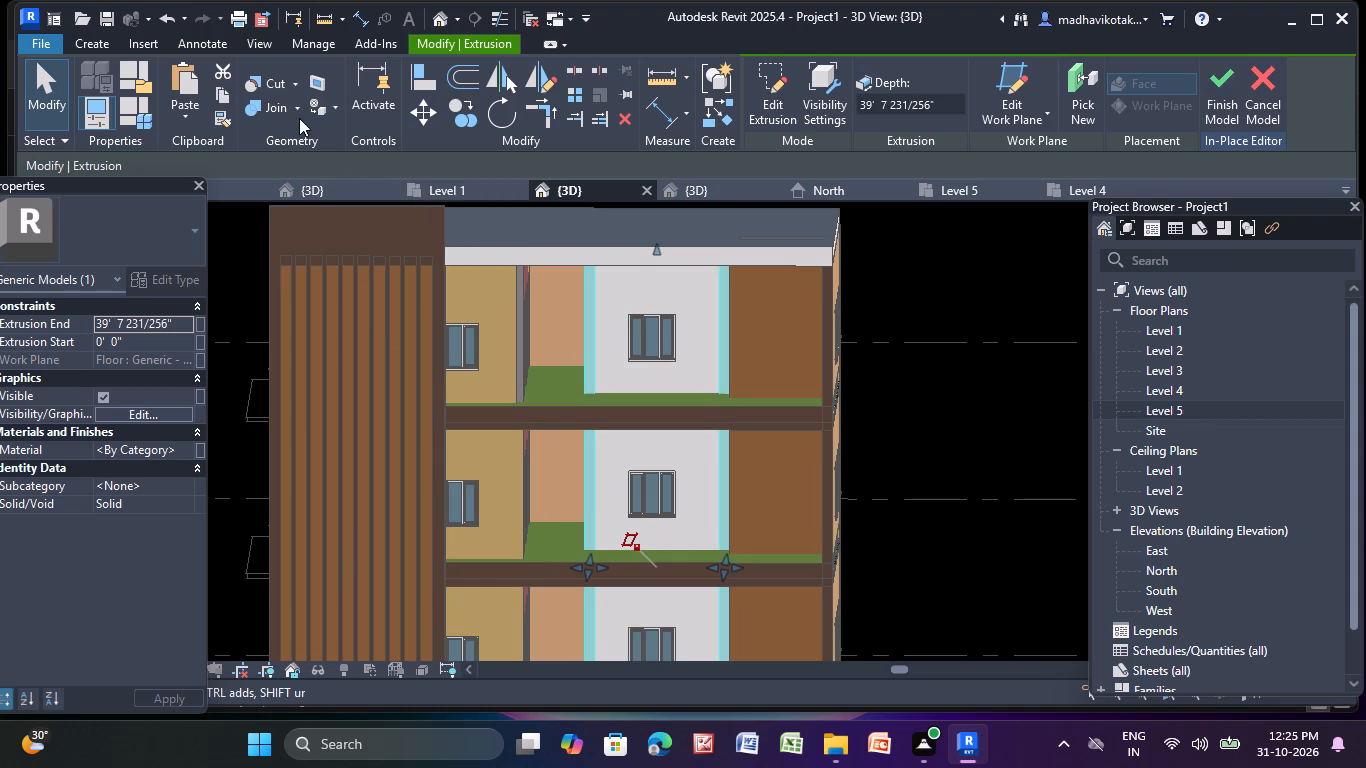
click(339, 104)
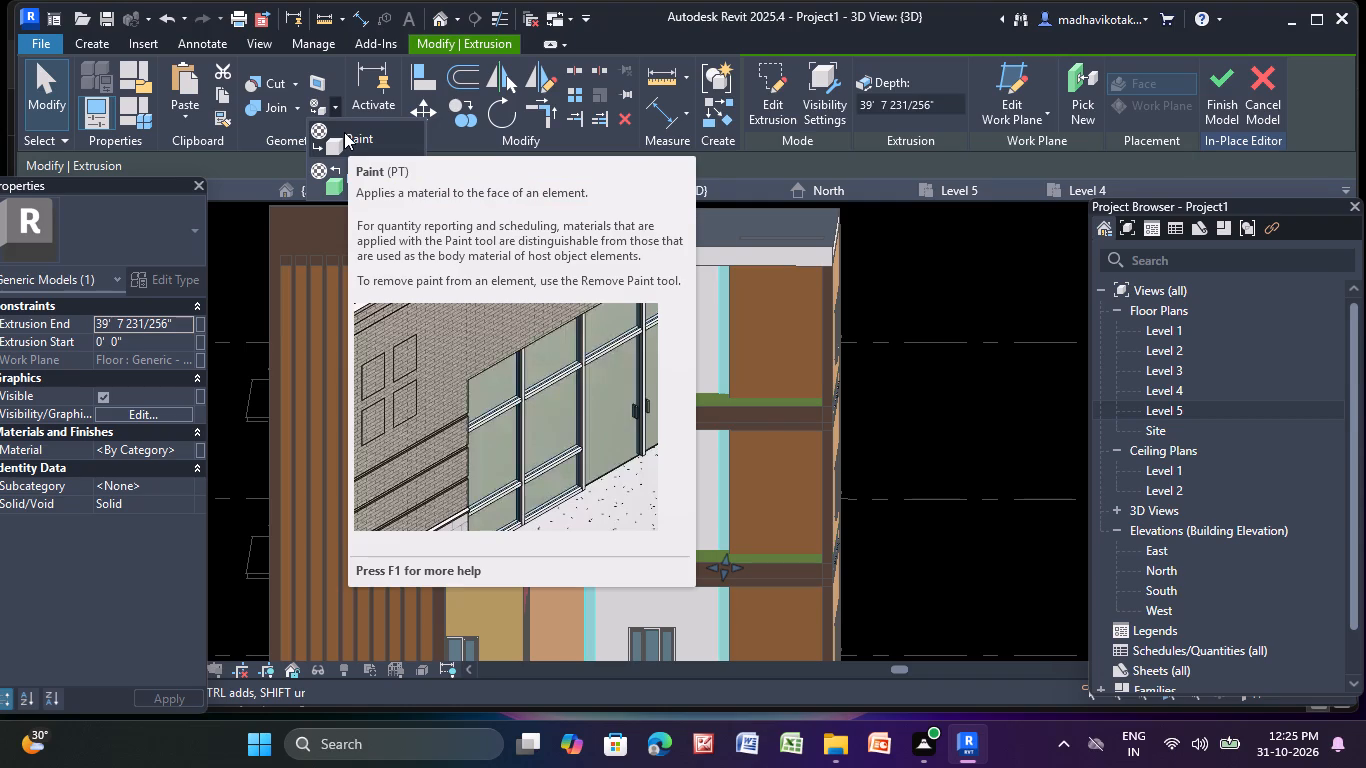
click(344, 132)
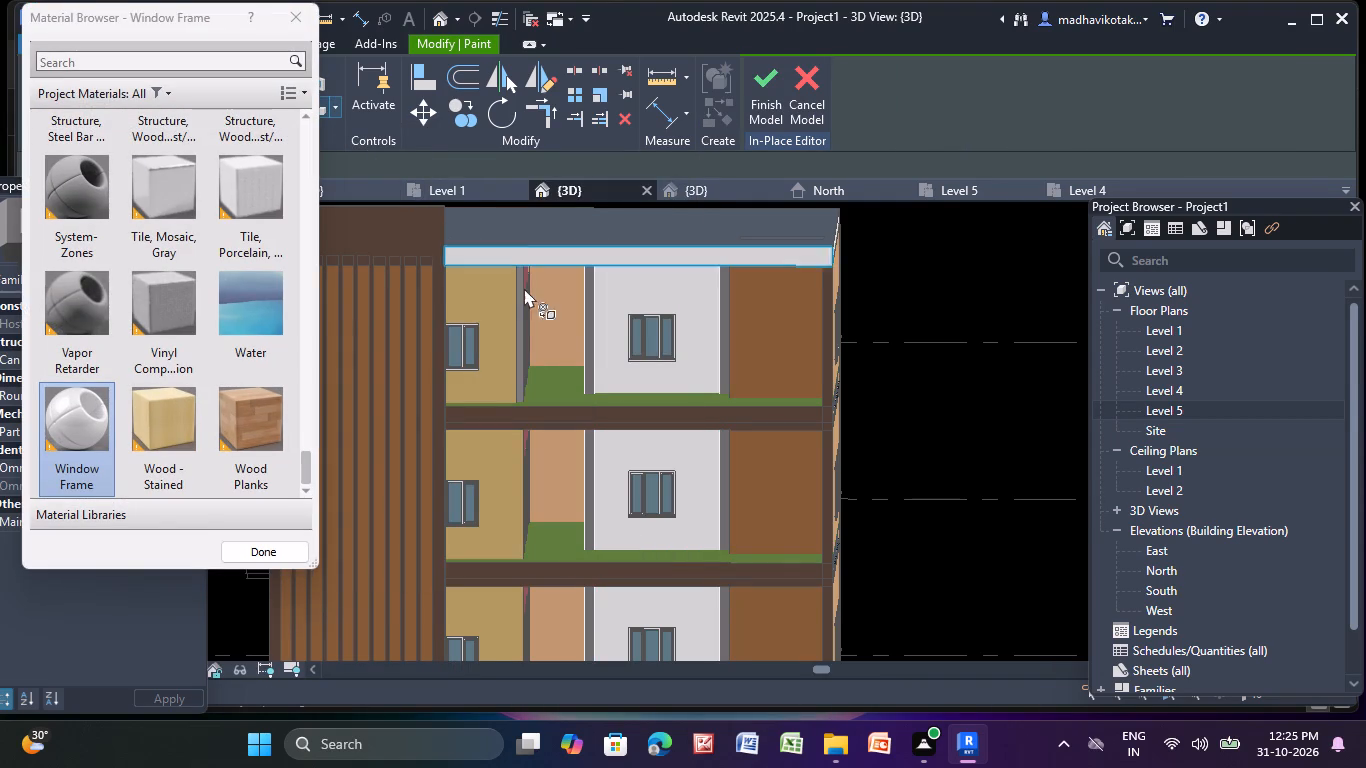
scroll(584, 343, up, 3)
click(590, 340)
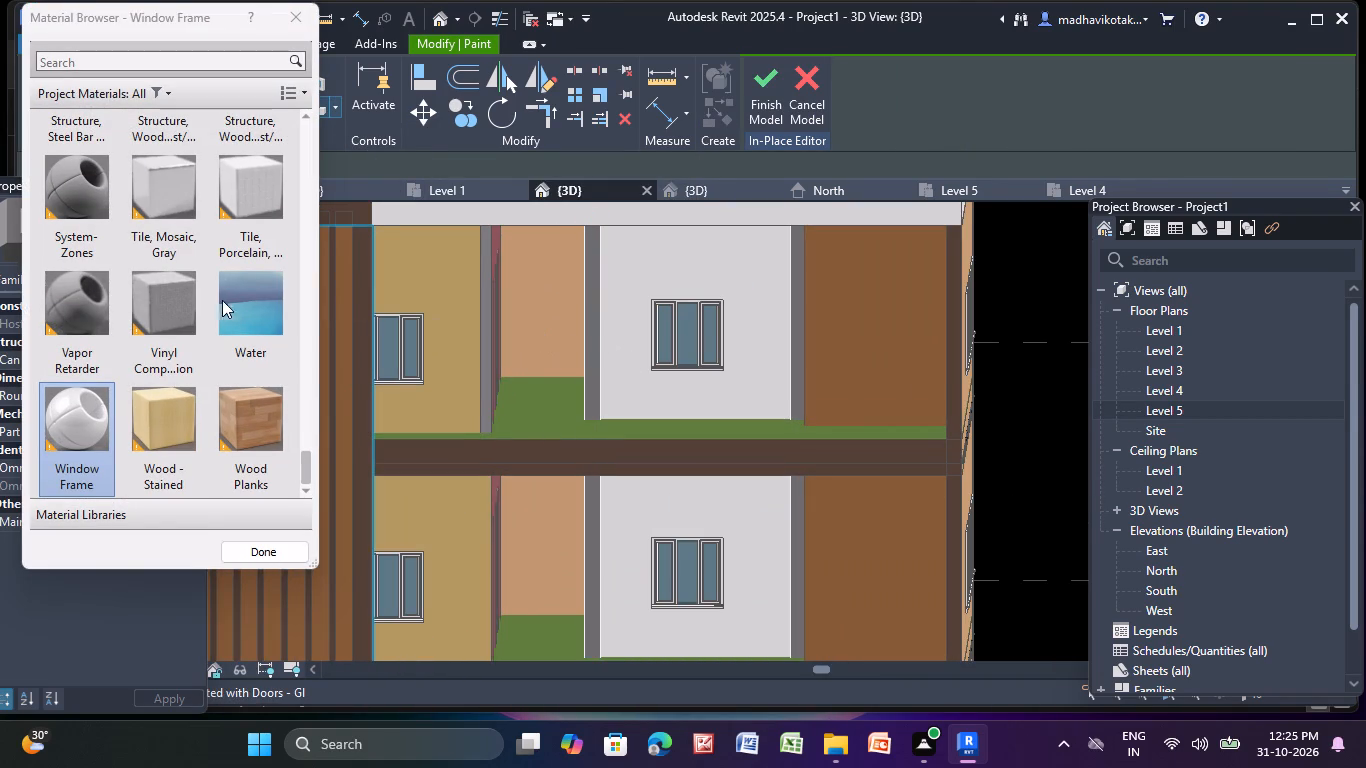
scroll(248, 434, down, 5)
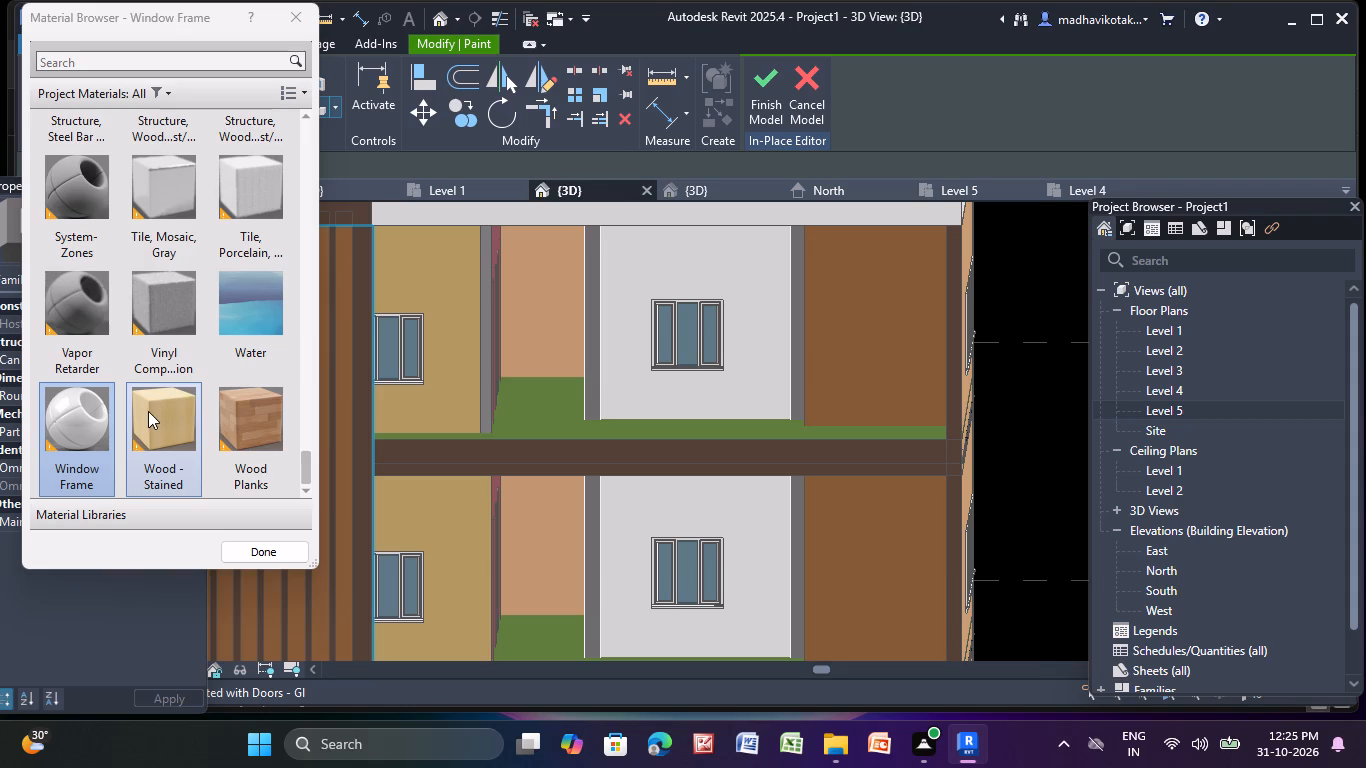
scroll(200, 396, up, 3)
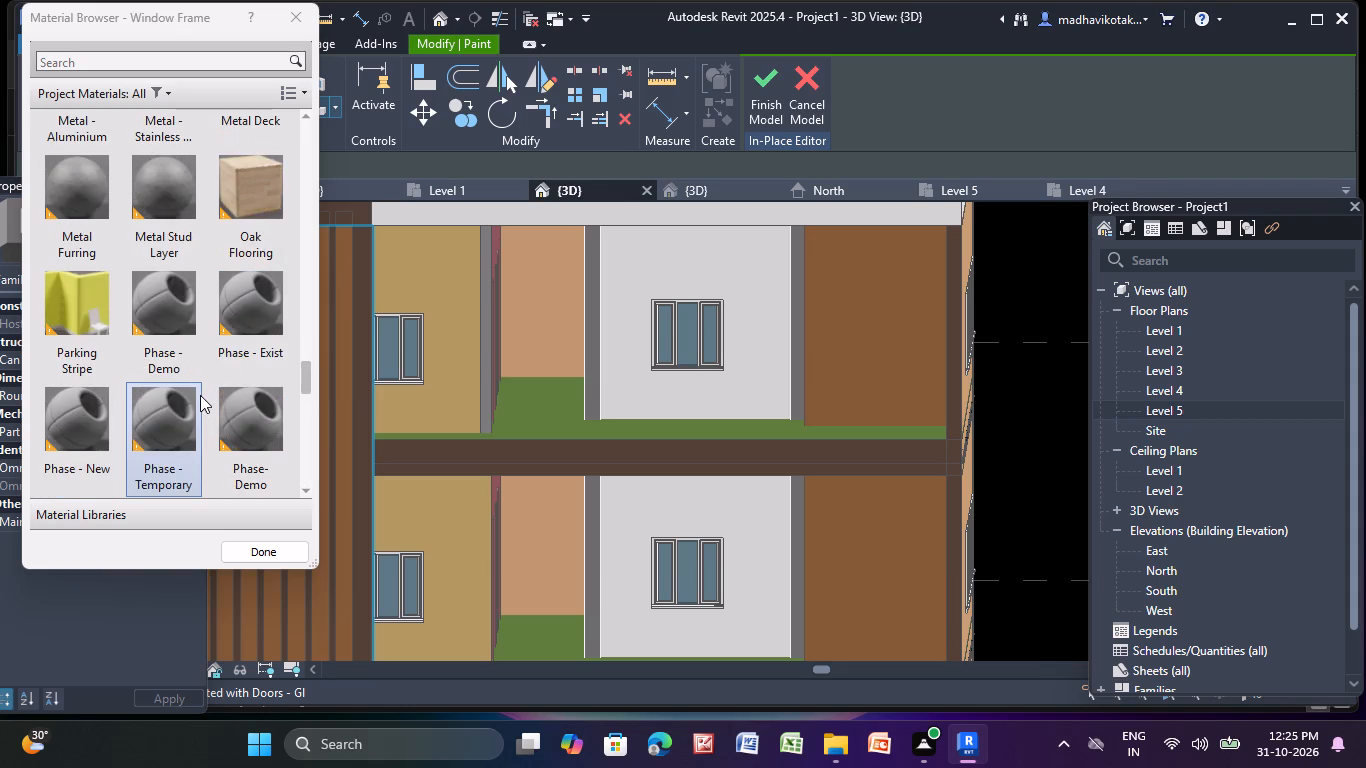
click(242, 200)
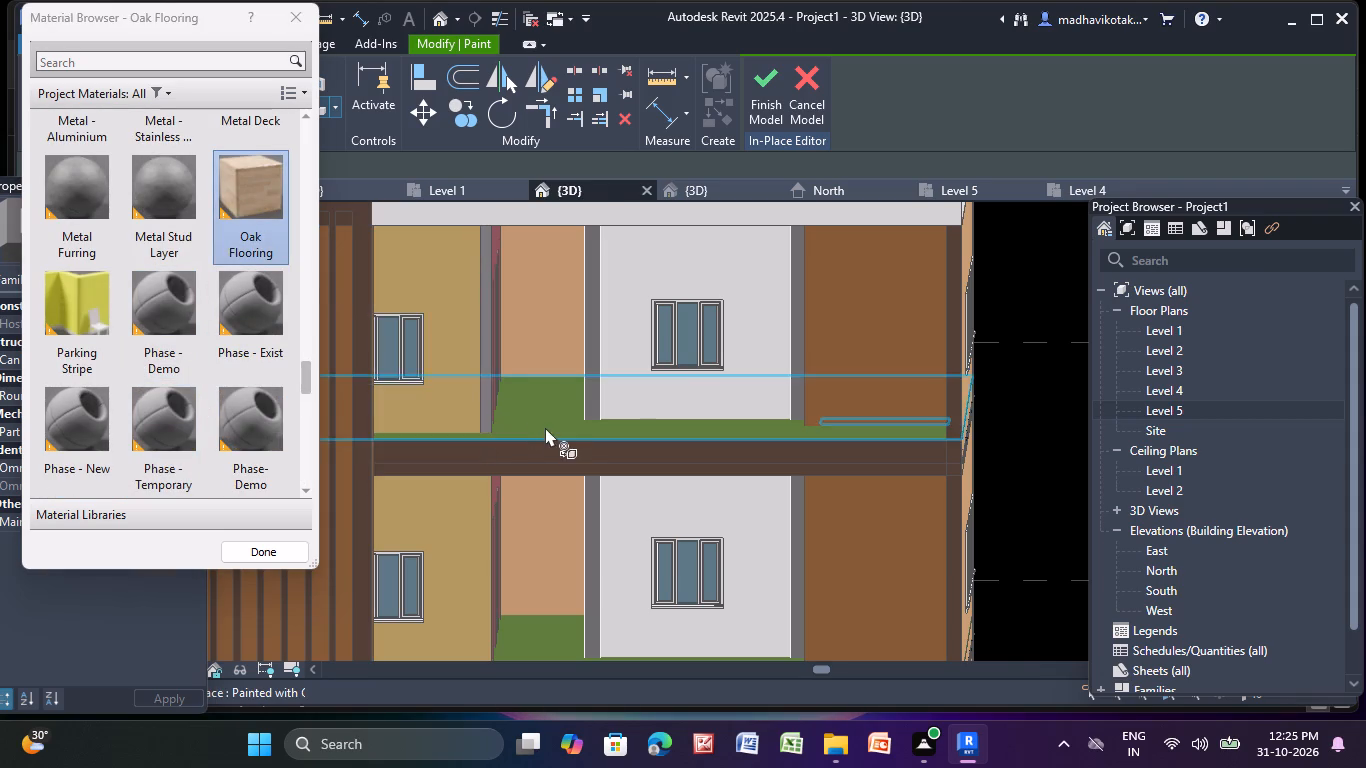
scroll(593, 423, up, 4)
click(570, 386)
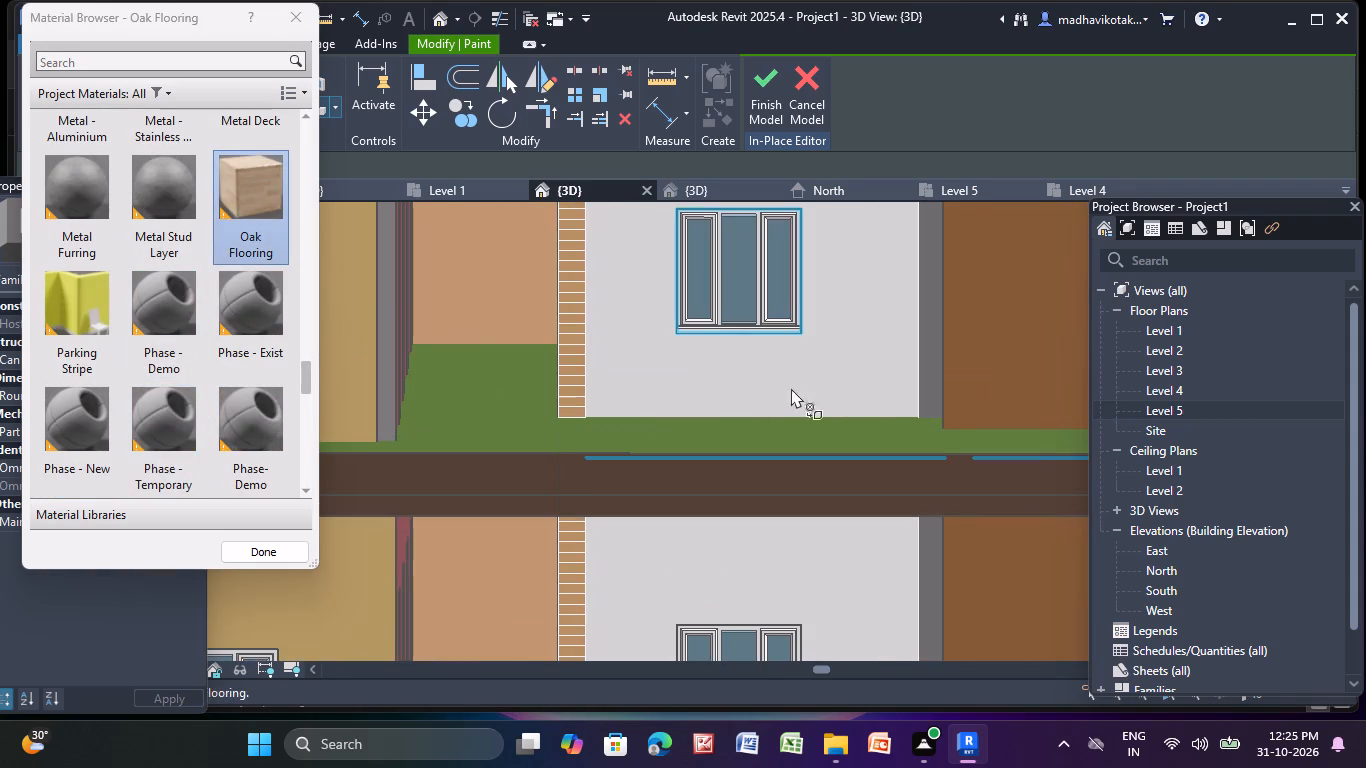
Paint the other grey strip, between the white windowed wall and the brown wall, with Oak Flooring and finish the in-place model.
scroll(958, 405, up, 4)
click(906, 385)
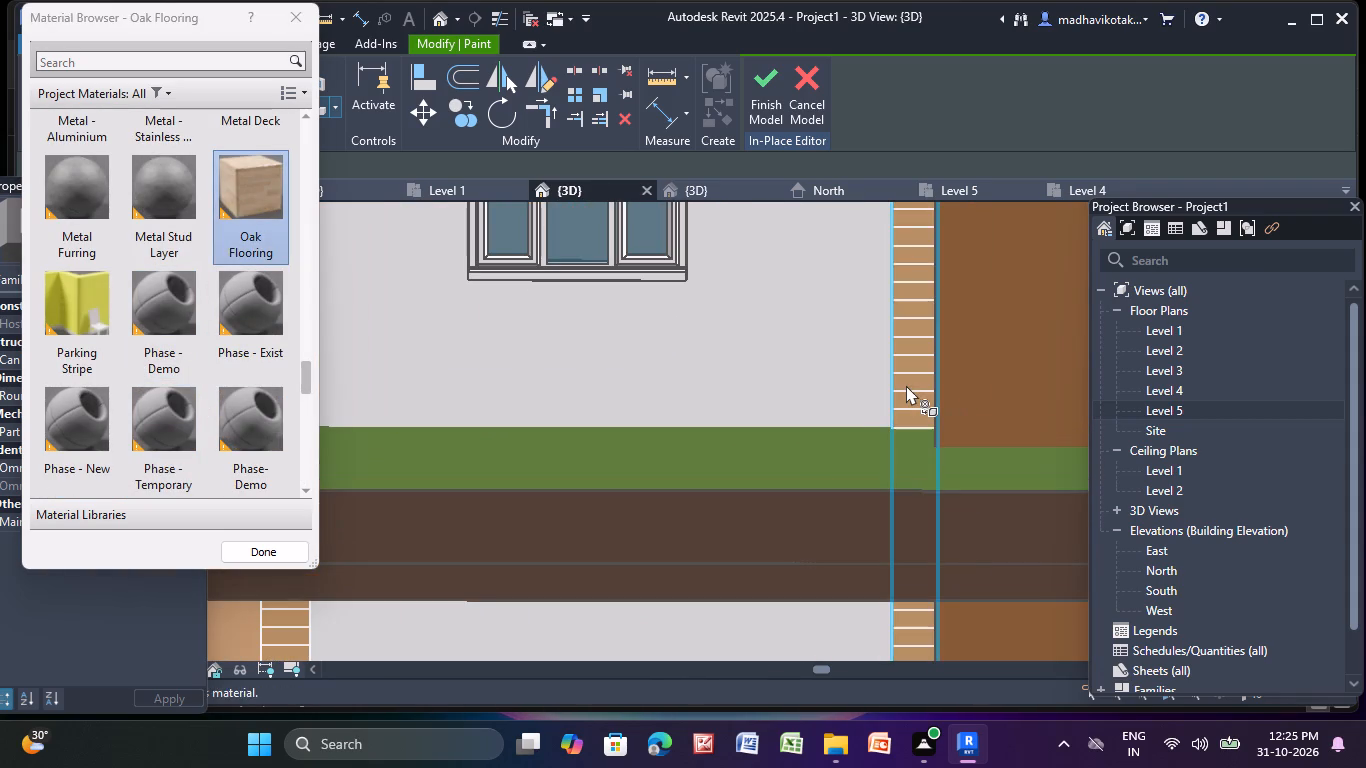
scroll(906, 385, down, 9)
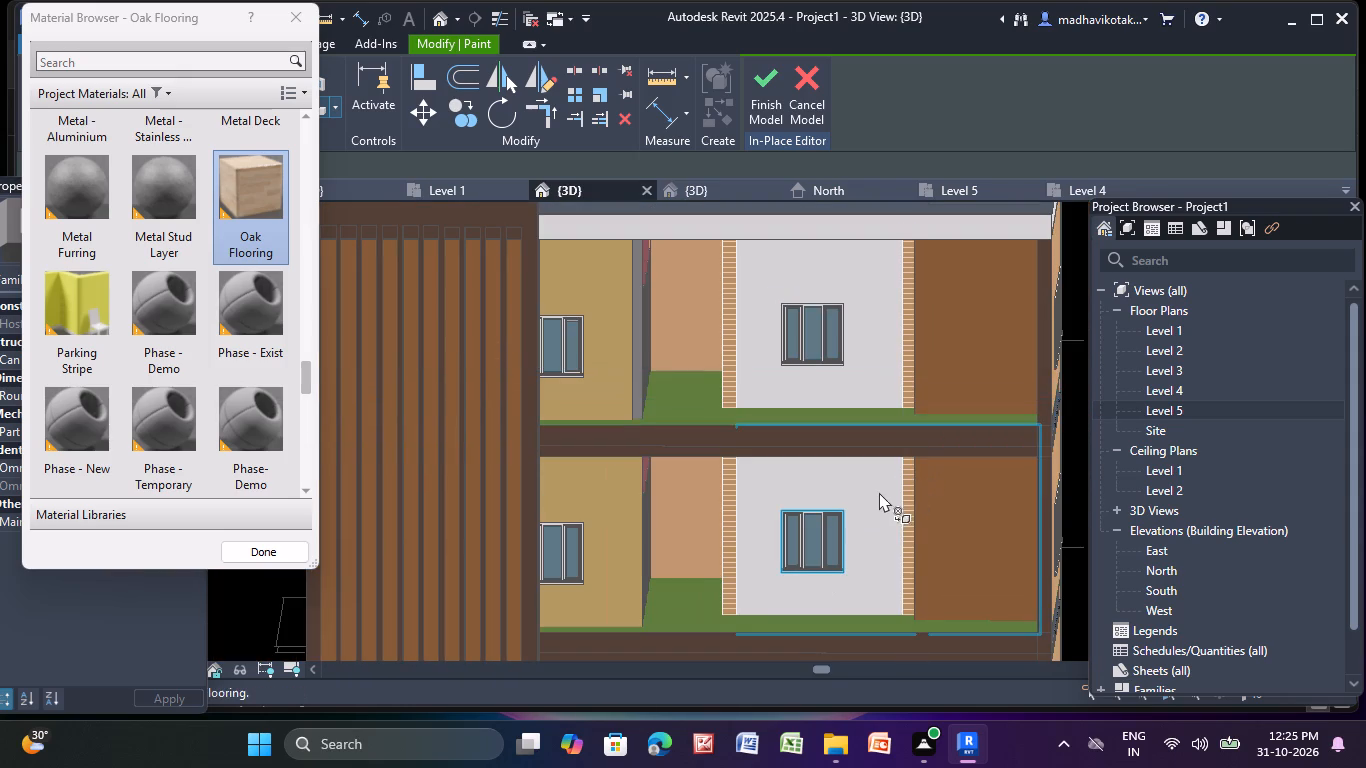
scroll(624, 374, up, 4)
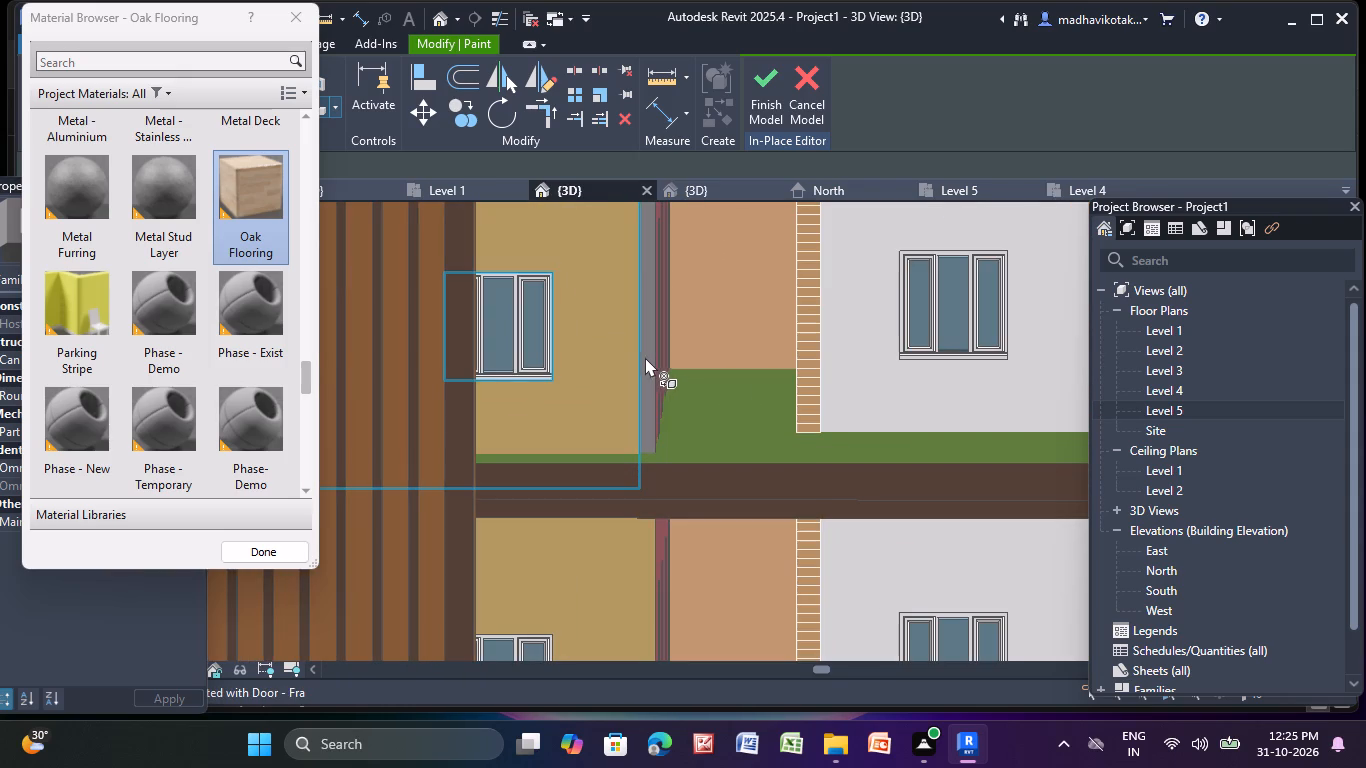
click(758, 104)
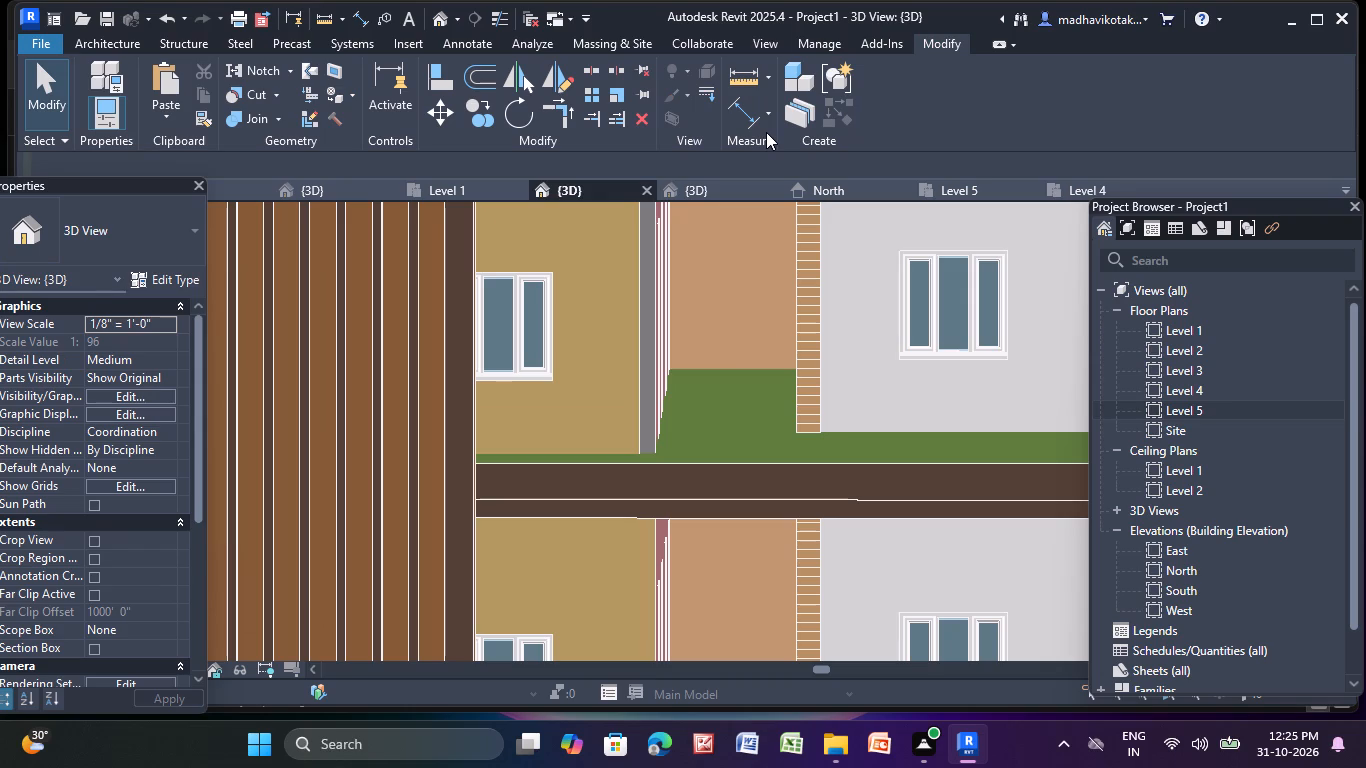
Add the vertical reveal at the end of the top storey's tan windowed wall to the matching walls on the three storeys below.
key(Escape)
scroll(755, 176, down, 1)
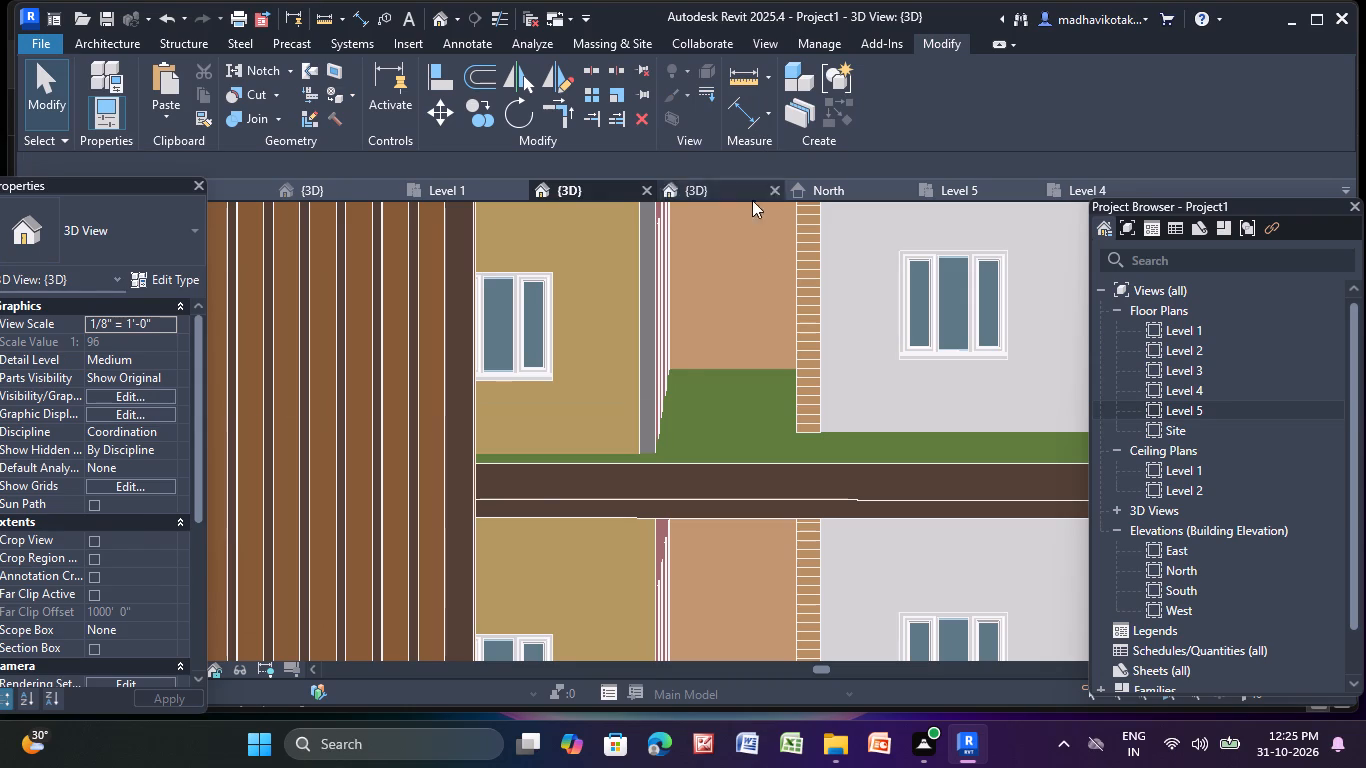
scroll(752, 200, down, 2)
scroll(767, 494, down, 1)
middle_drag(780, 573, 796, 561)
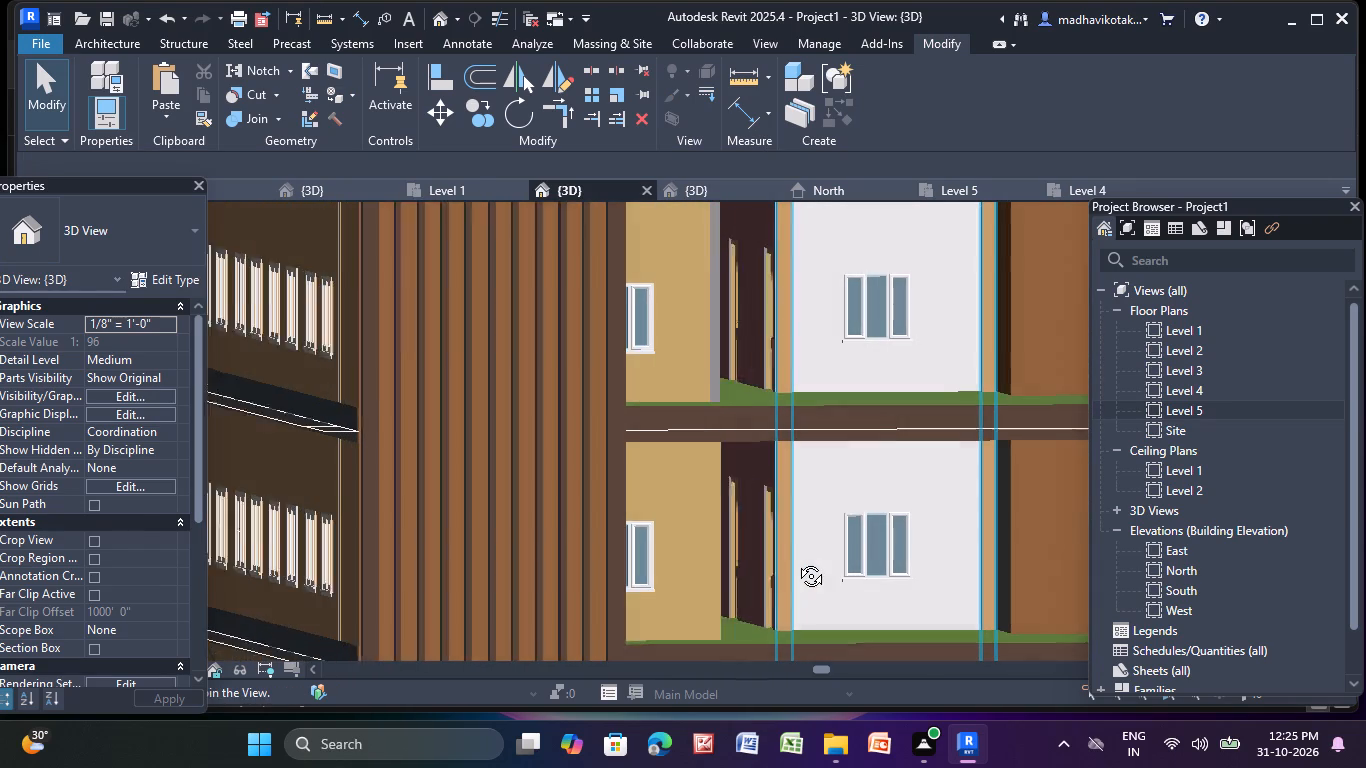
middle_drag(796, 561, 797, 561)
scroll(784, 566, down, 4)
shift+middle_drag(877, 596, 851, 620)
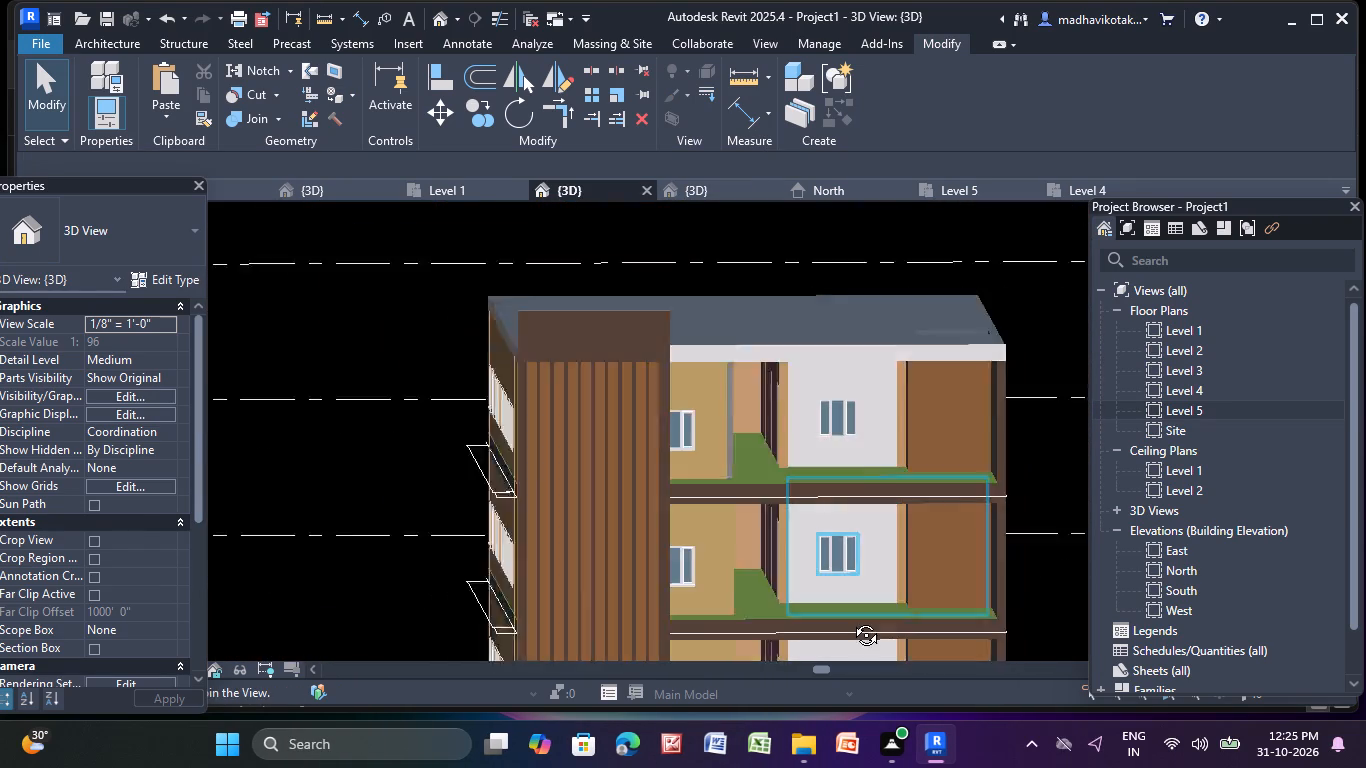
shift+middle_drag(851, 620, 858, 604)
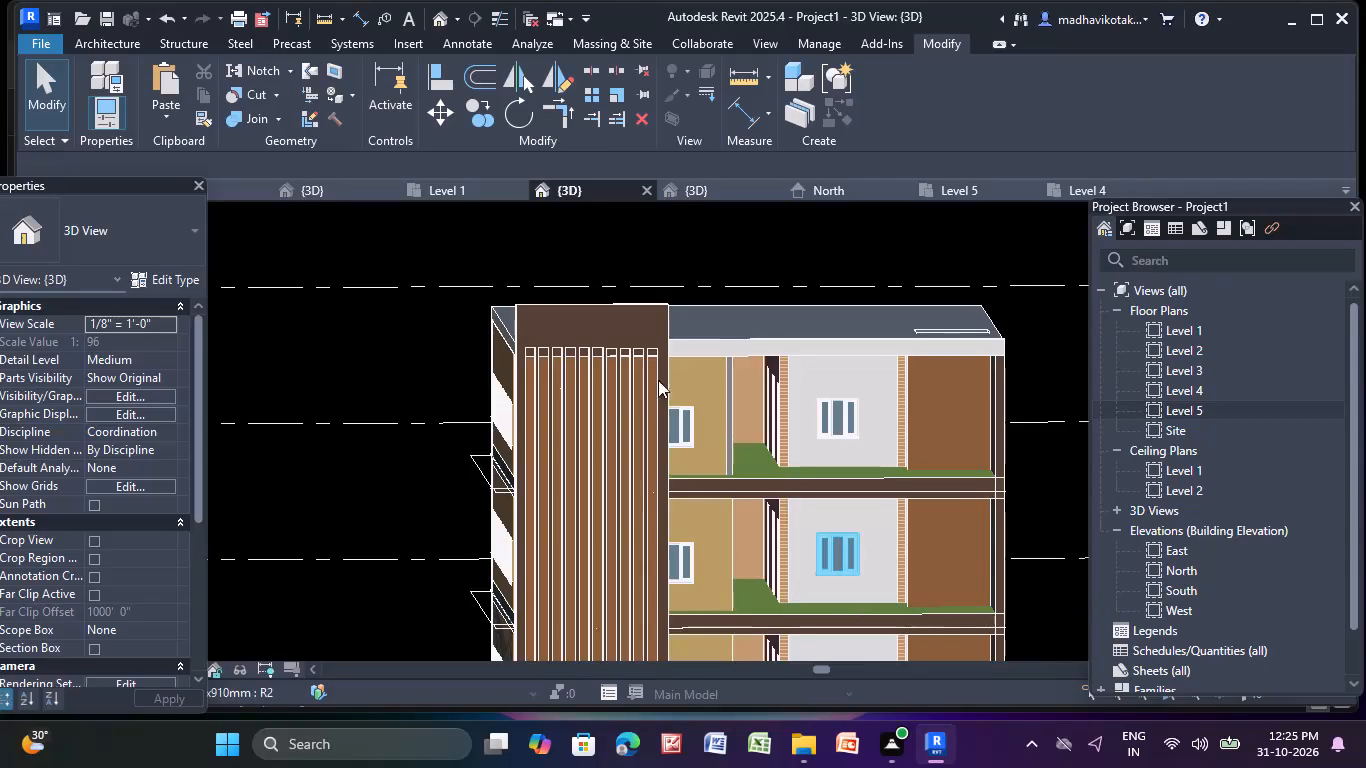
scroll(761, 435, up, 2)
middle_drag(717, 444, 684, 198)
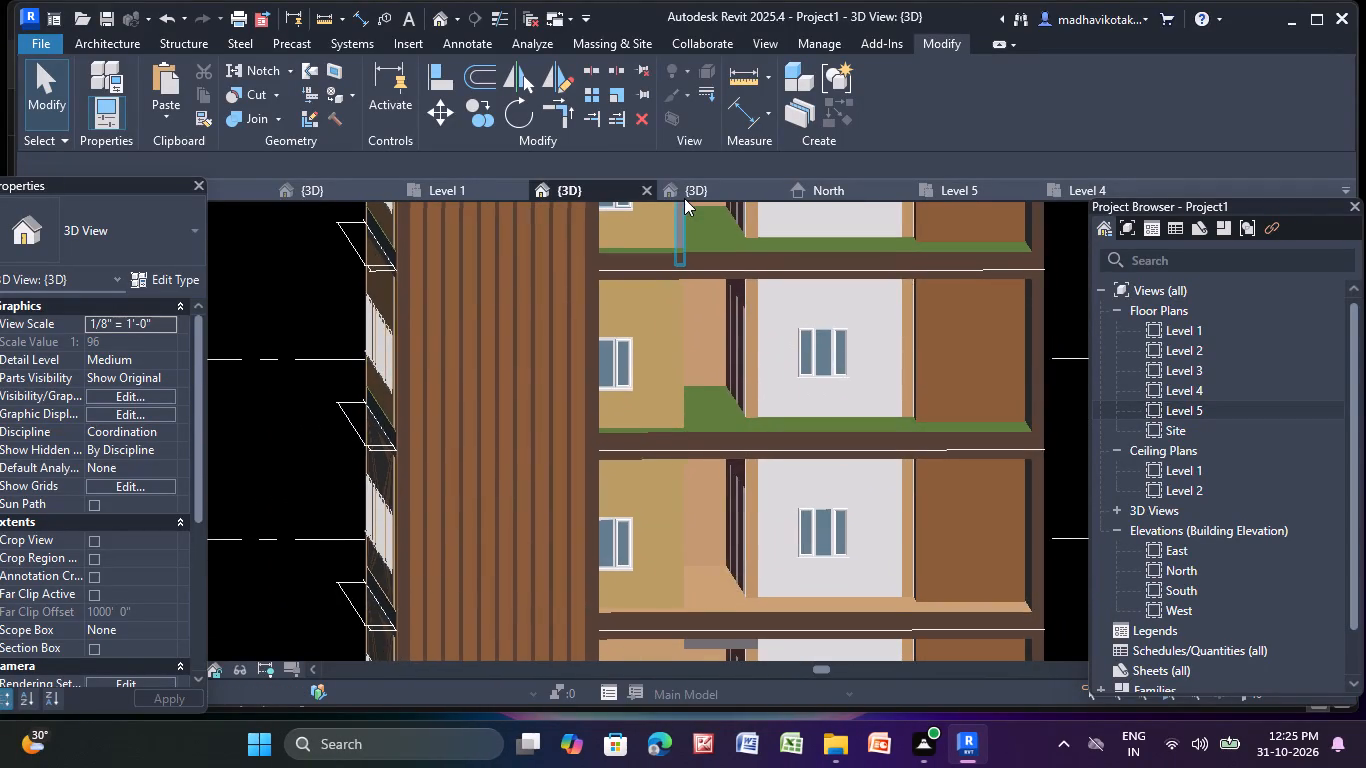
click(678, 229)
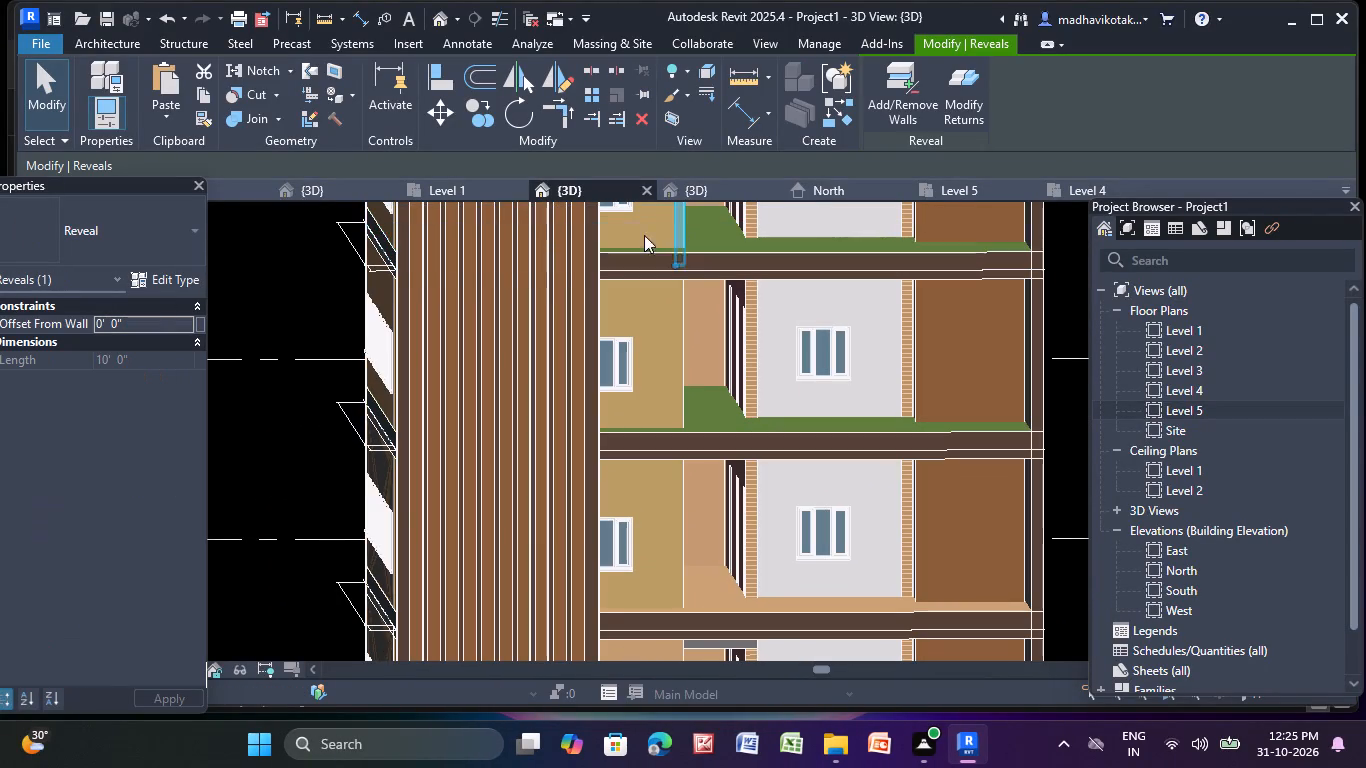
click(896, 97)
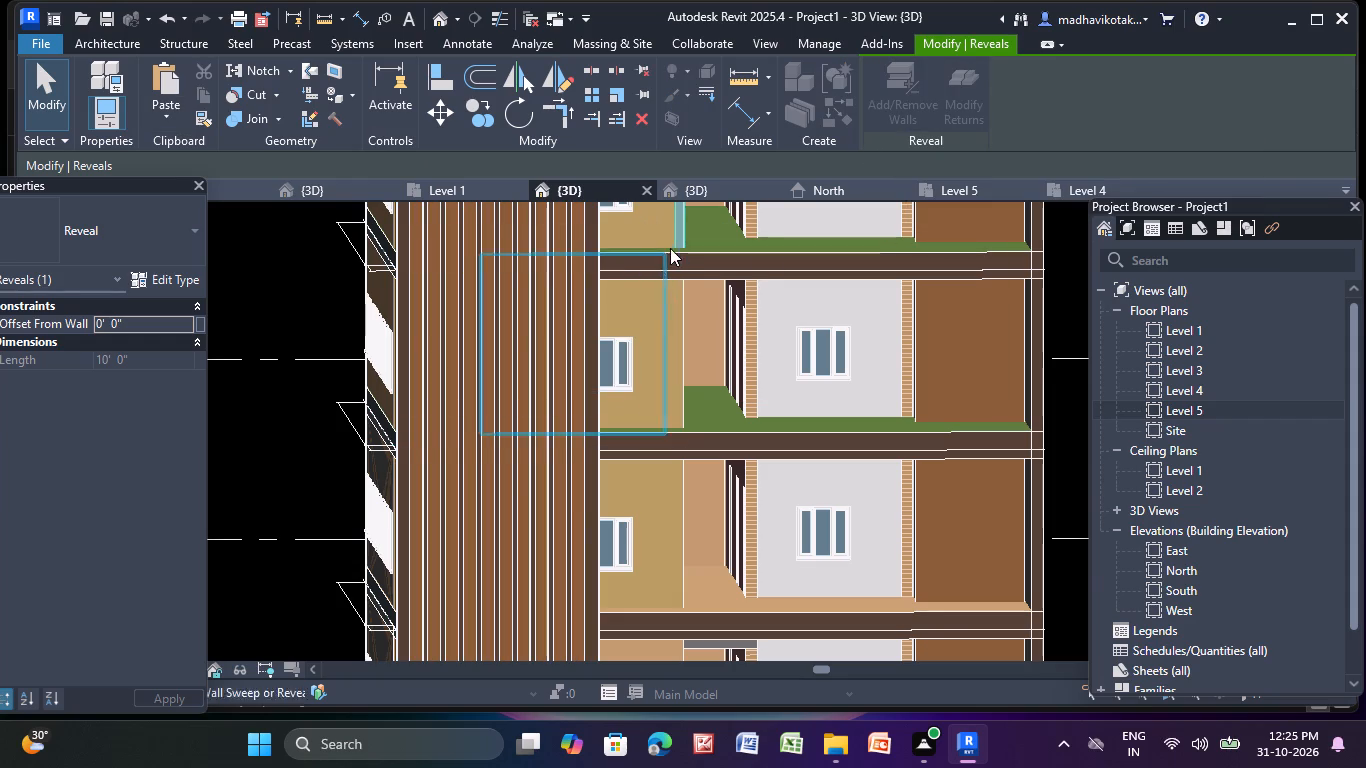
click(680, 242)
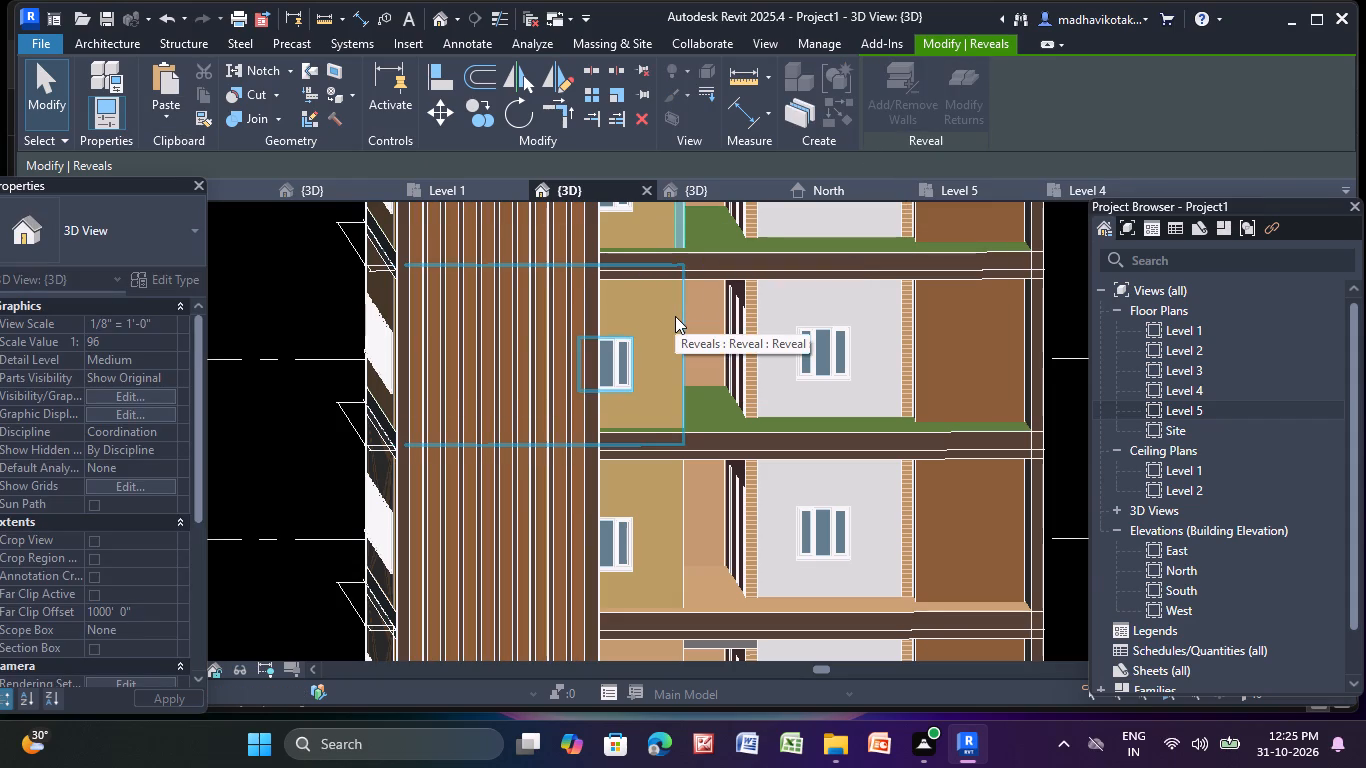
click(681, 317)
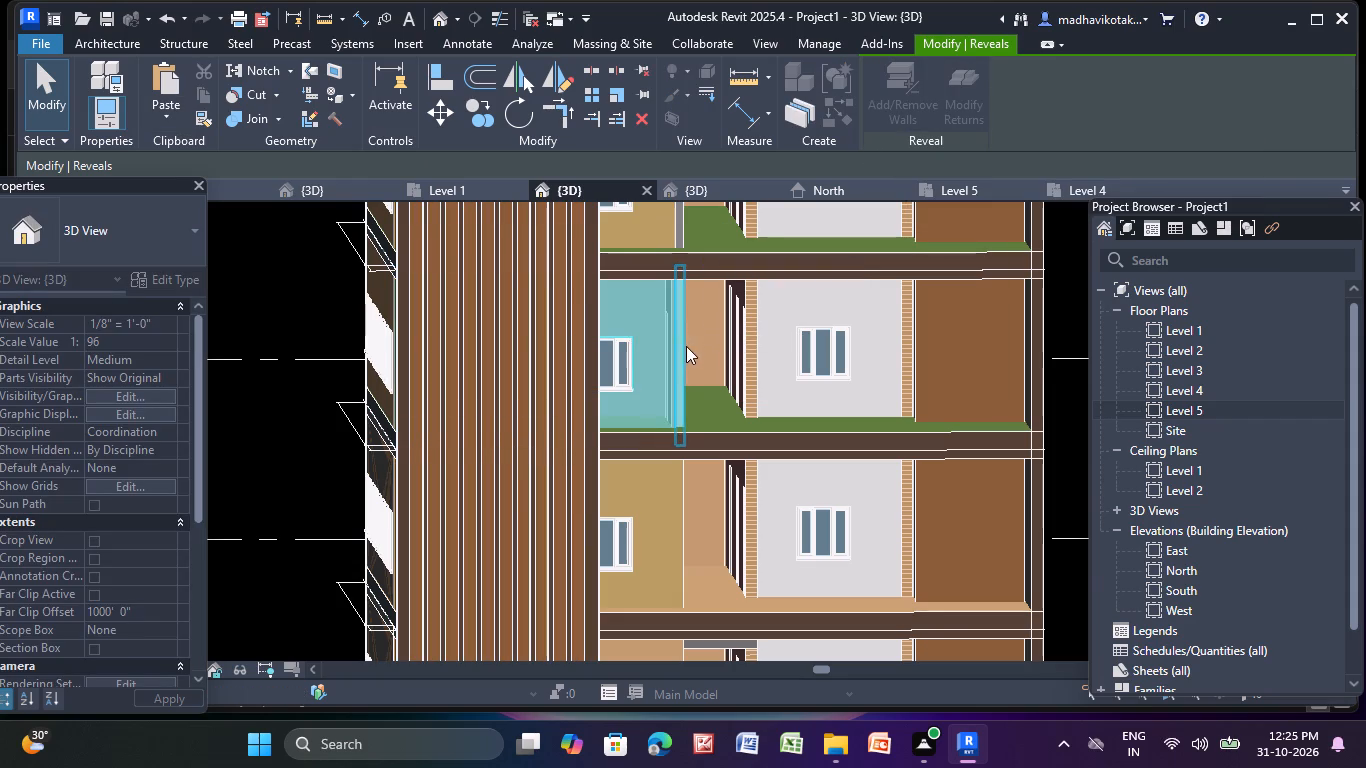
click(680, 543)
middle_drag(680, 543, 665, 501)
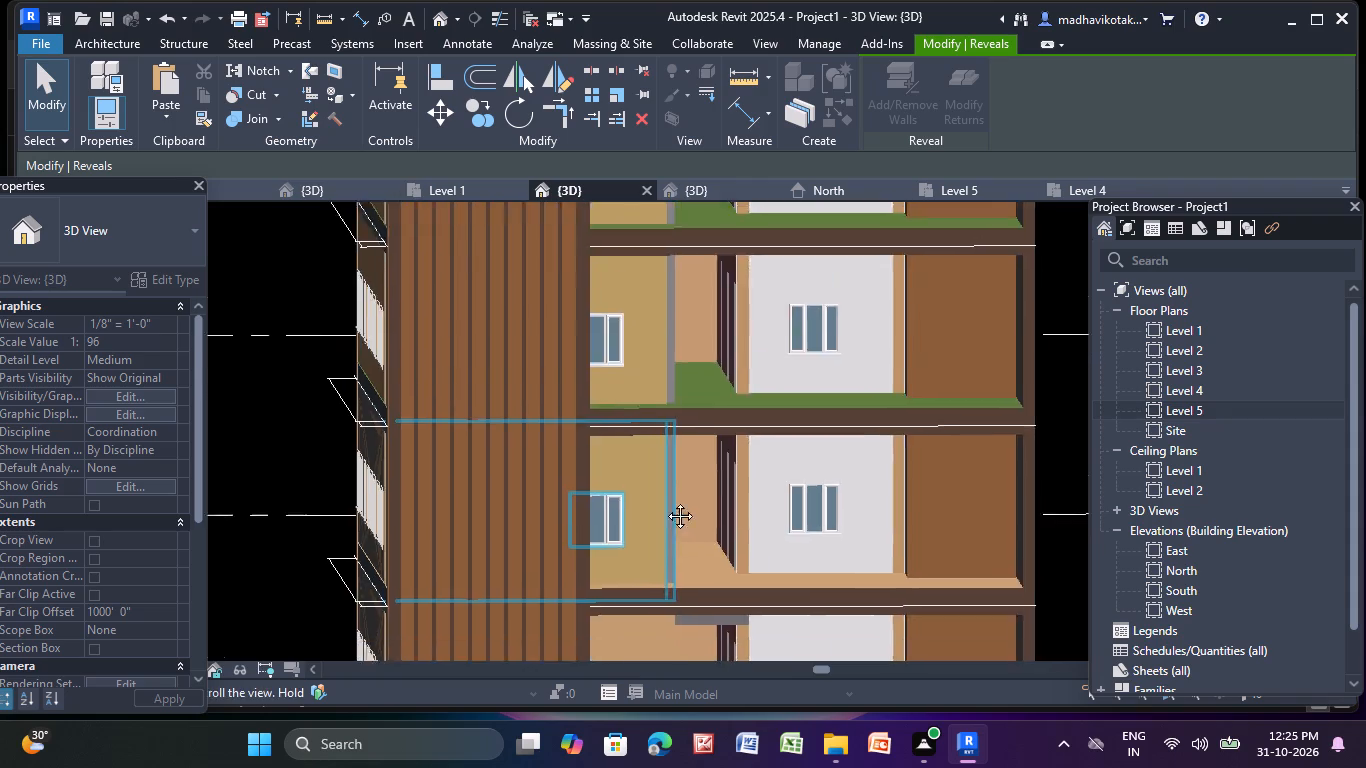
middle_drag(665, 501, 628, 339)
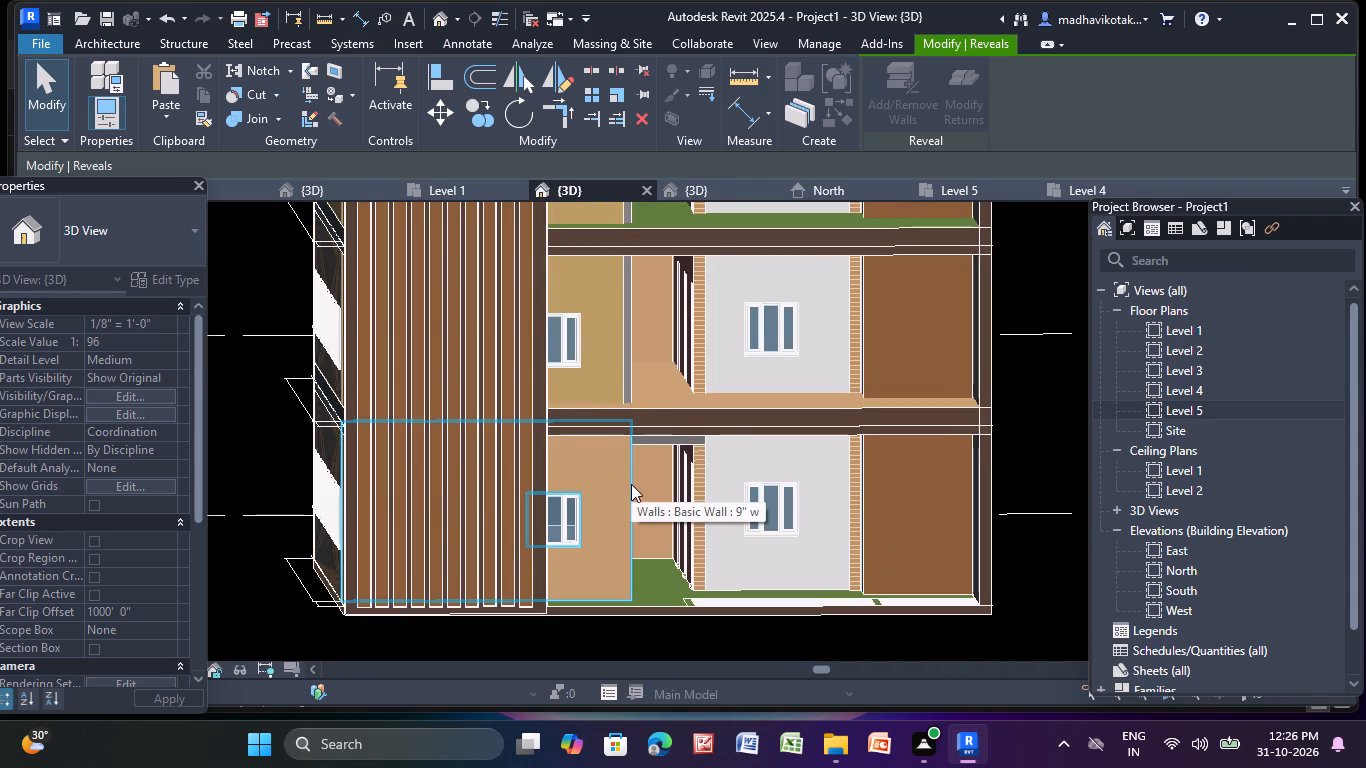
click(631, 484)
key(Escape)
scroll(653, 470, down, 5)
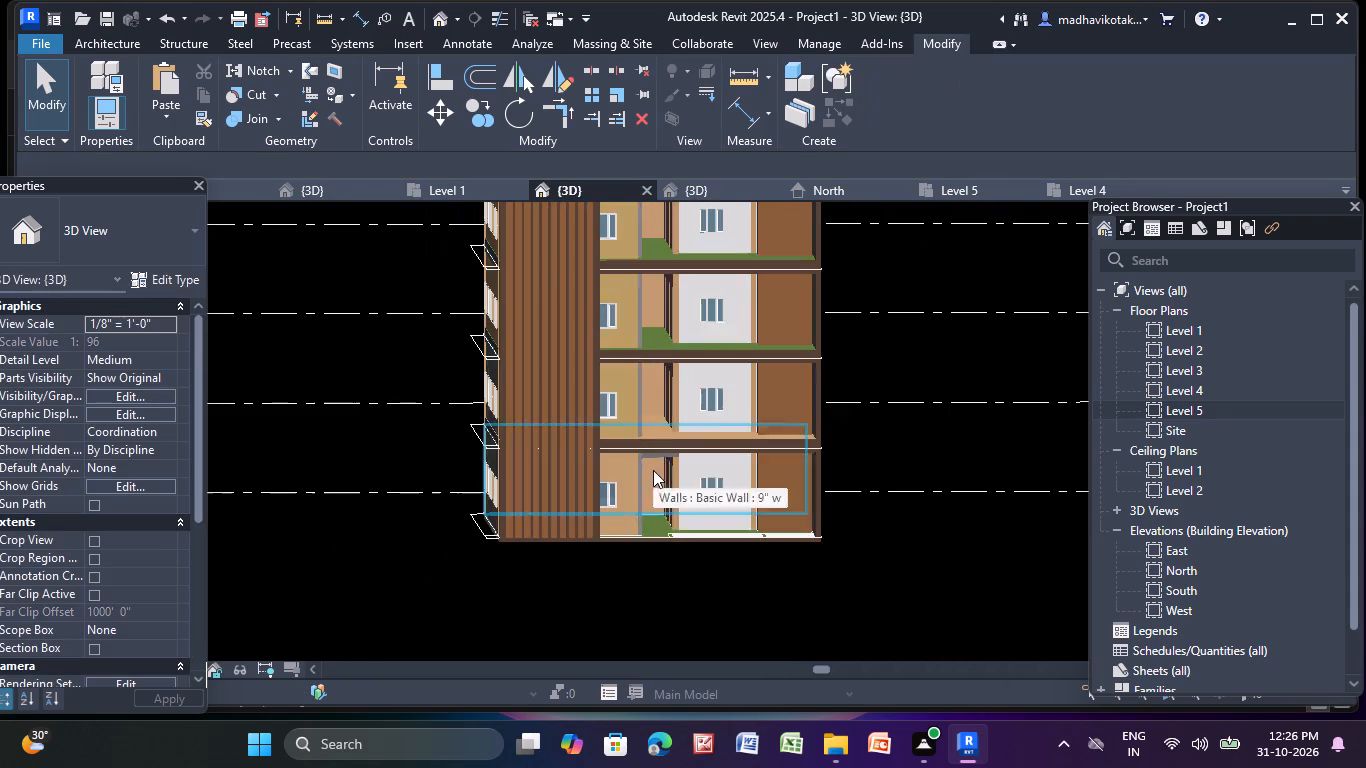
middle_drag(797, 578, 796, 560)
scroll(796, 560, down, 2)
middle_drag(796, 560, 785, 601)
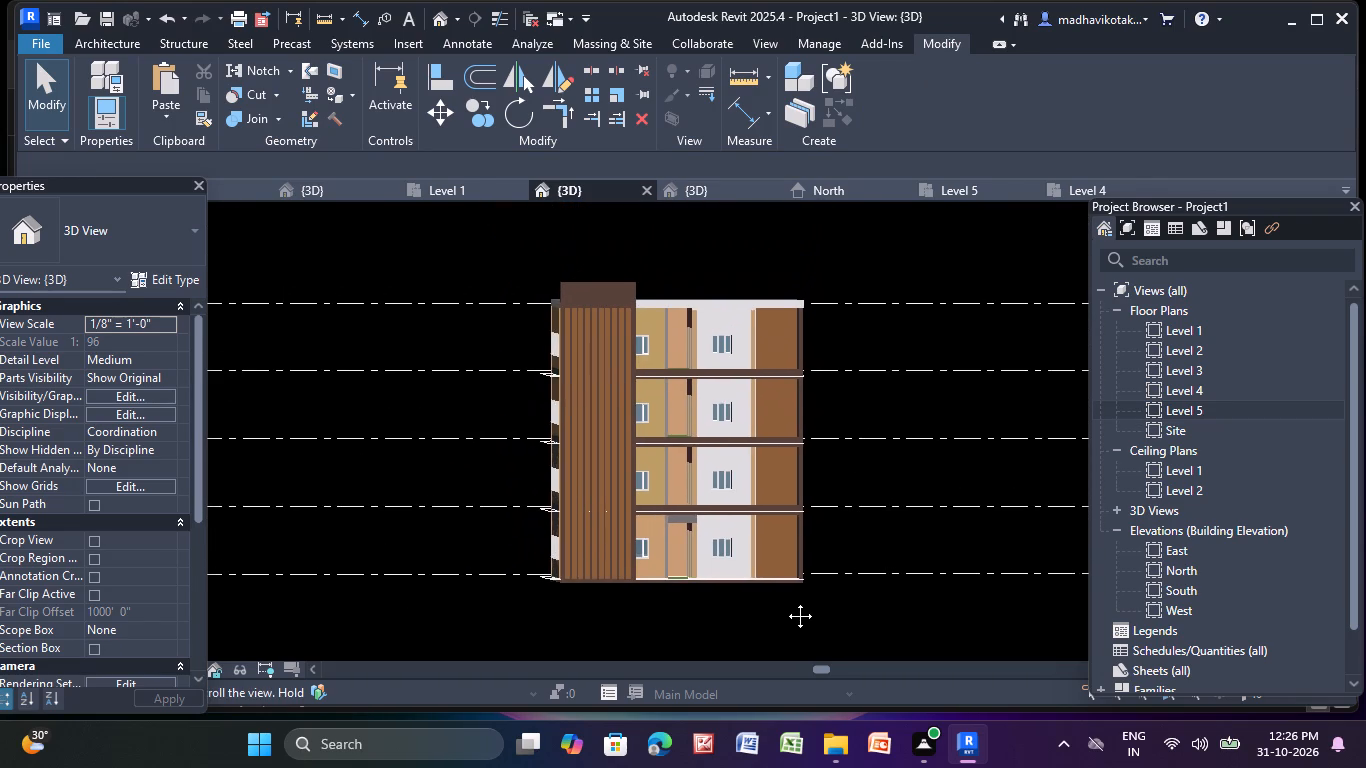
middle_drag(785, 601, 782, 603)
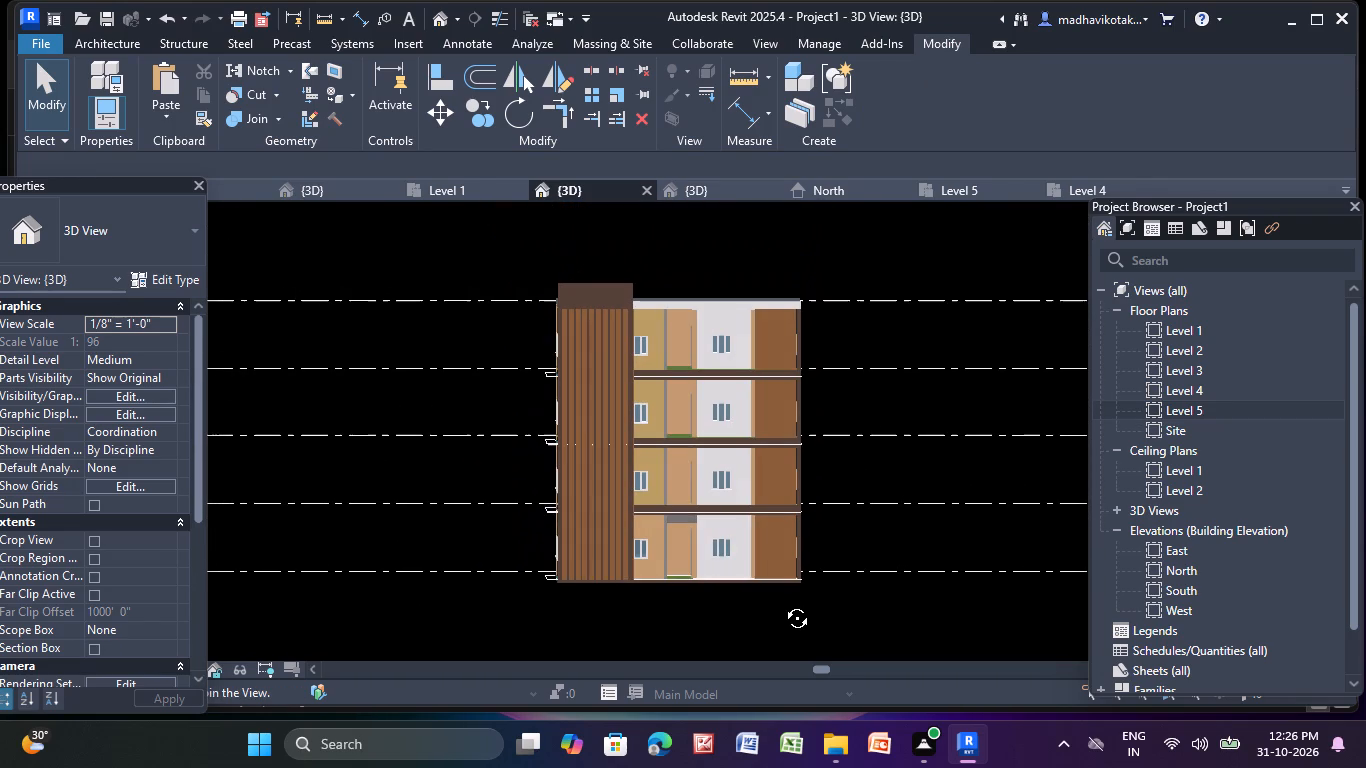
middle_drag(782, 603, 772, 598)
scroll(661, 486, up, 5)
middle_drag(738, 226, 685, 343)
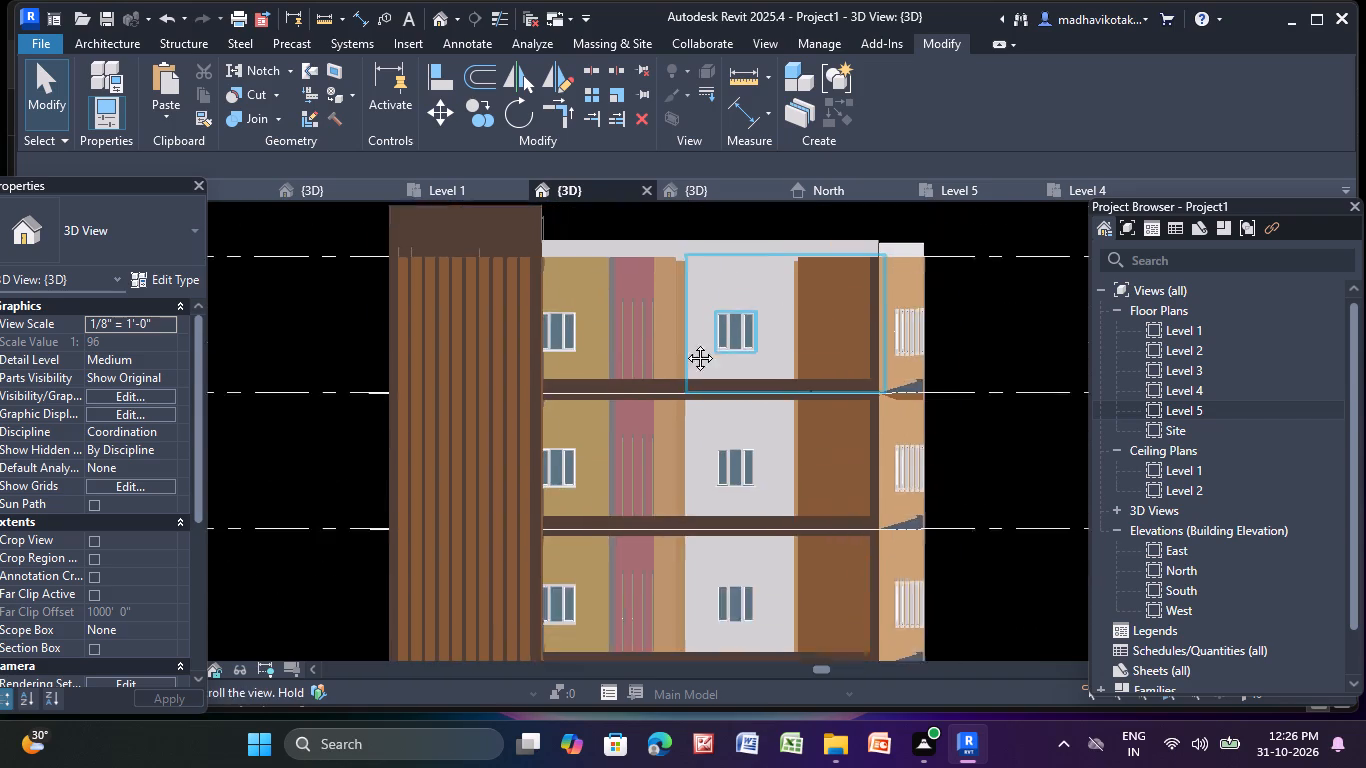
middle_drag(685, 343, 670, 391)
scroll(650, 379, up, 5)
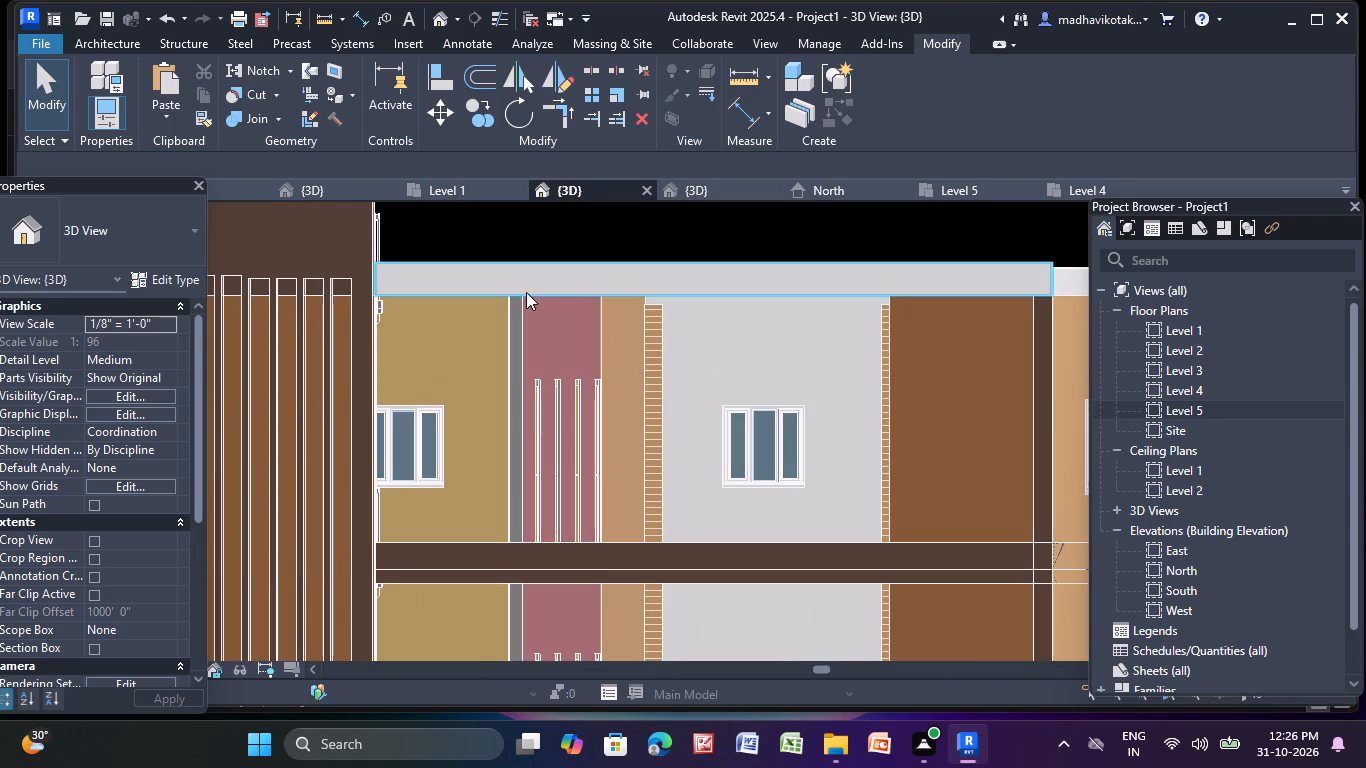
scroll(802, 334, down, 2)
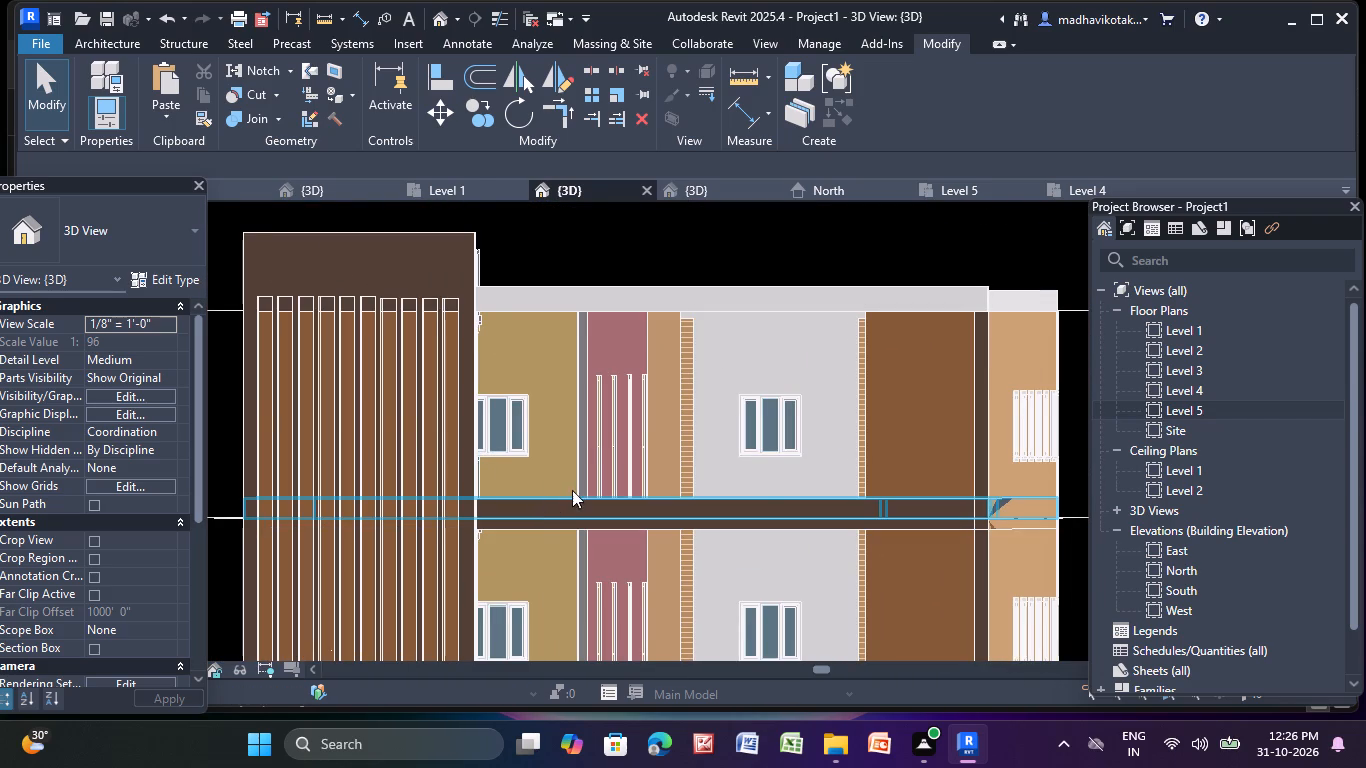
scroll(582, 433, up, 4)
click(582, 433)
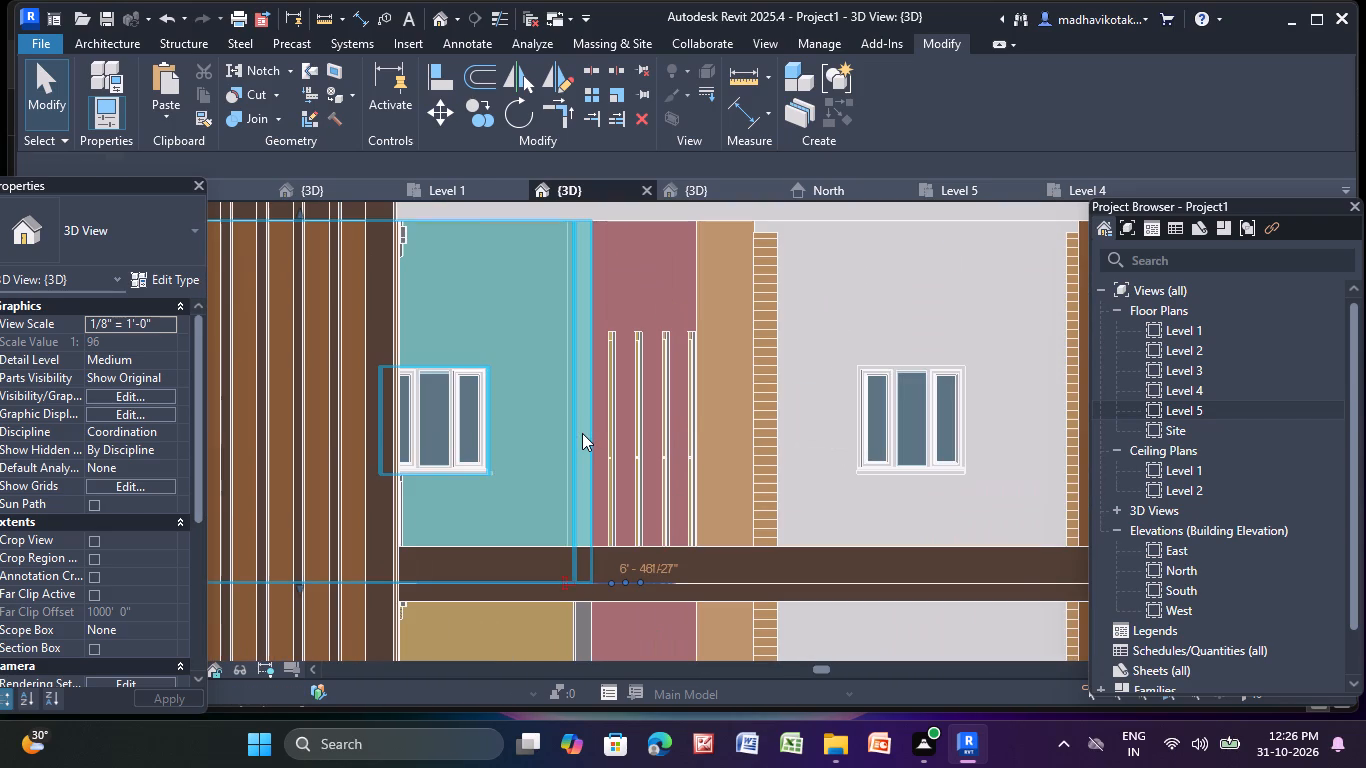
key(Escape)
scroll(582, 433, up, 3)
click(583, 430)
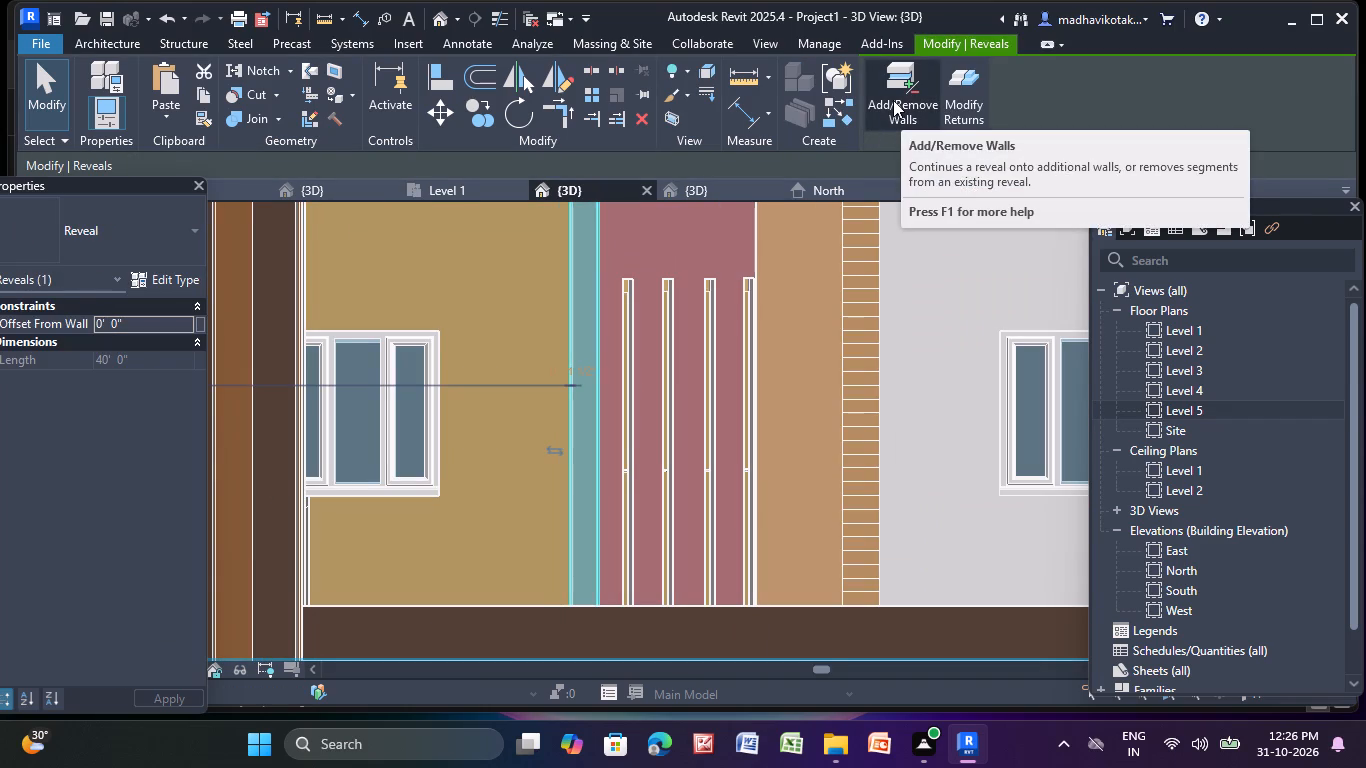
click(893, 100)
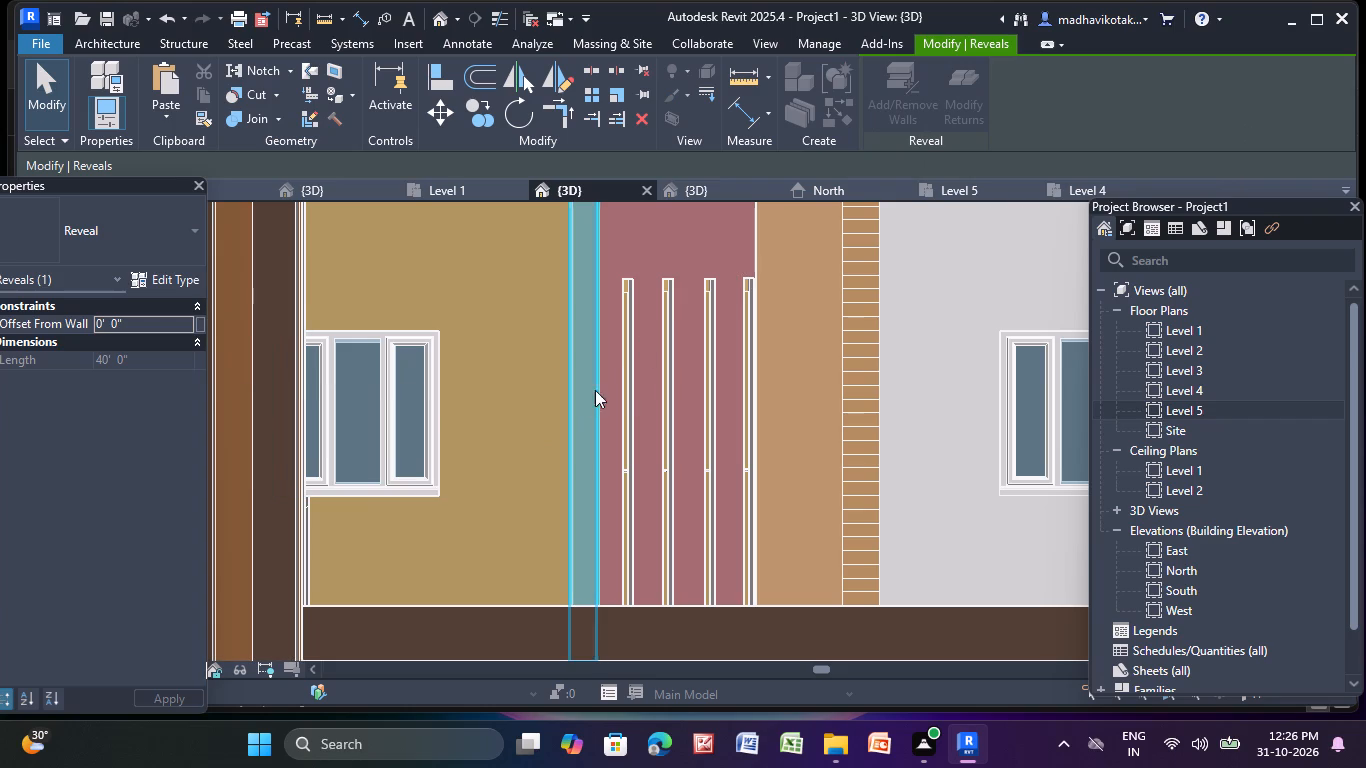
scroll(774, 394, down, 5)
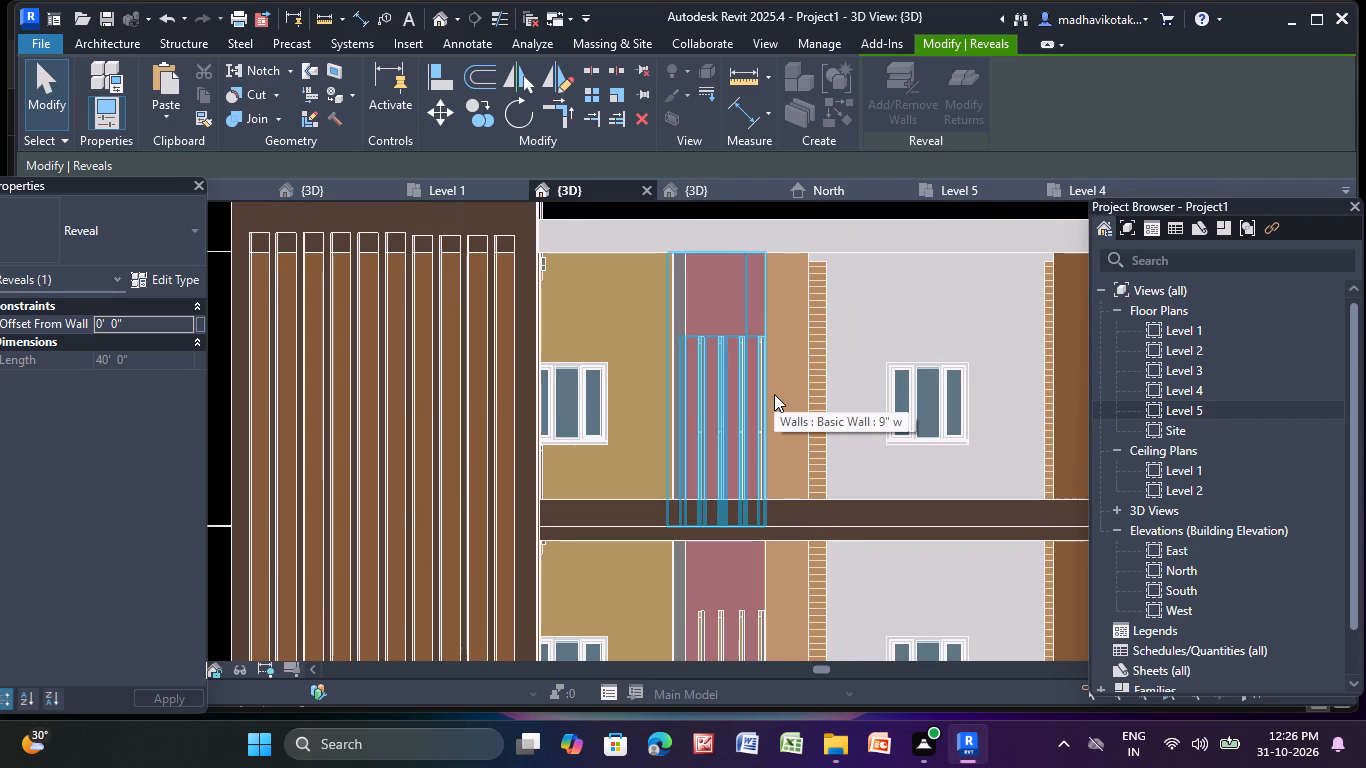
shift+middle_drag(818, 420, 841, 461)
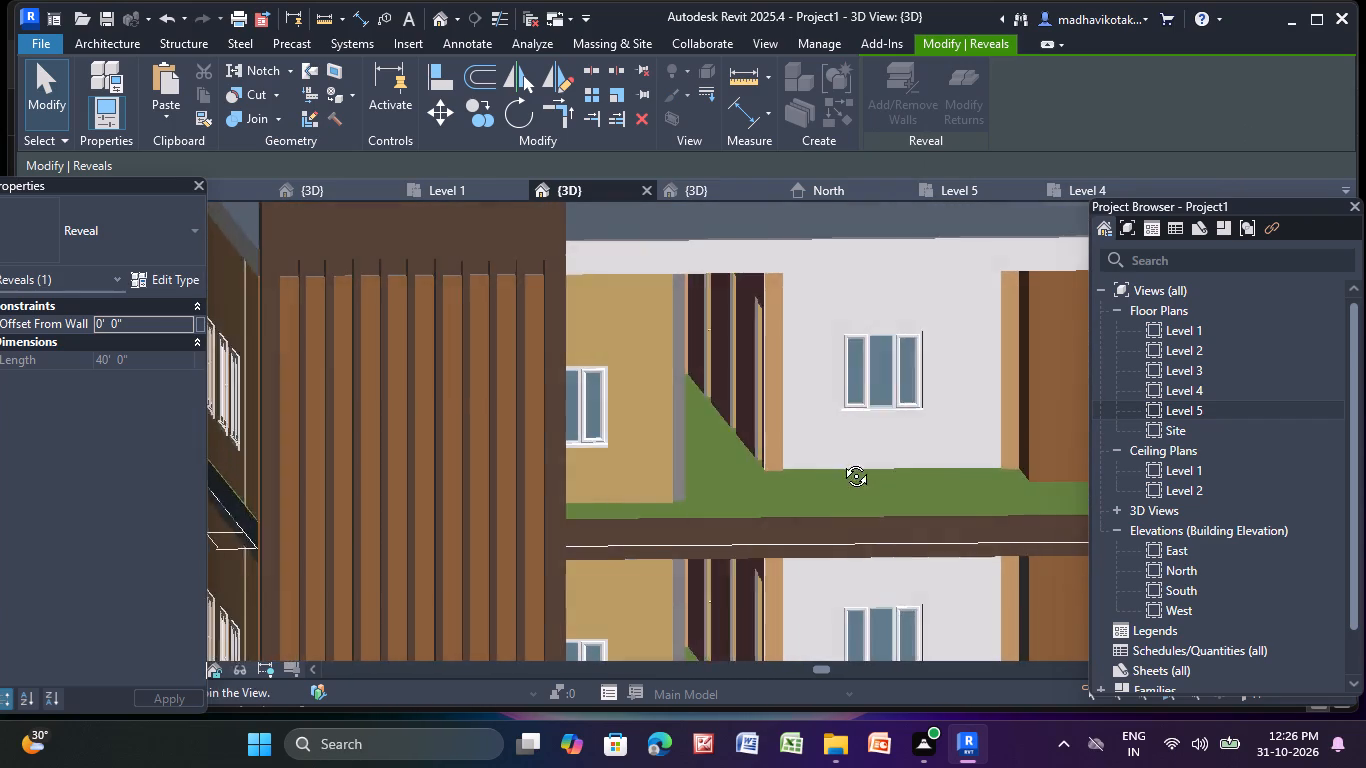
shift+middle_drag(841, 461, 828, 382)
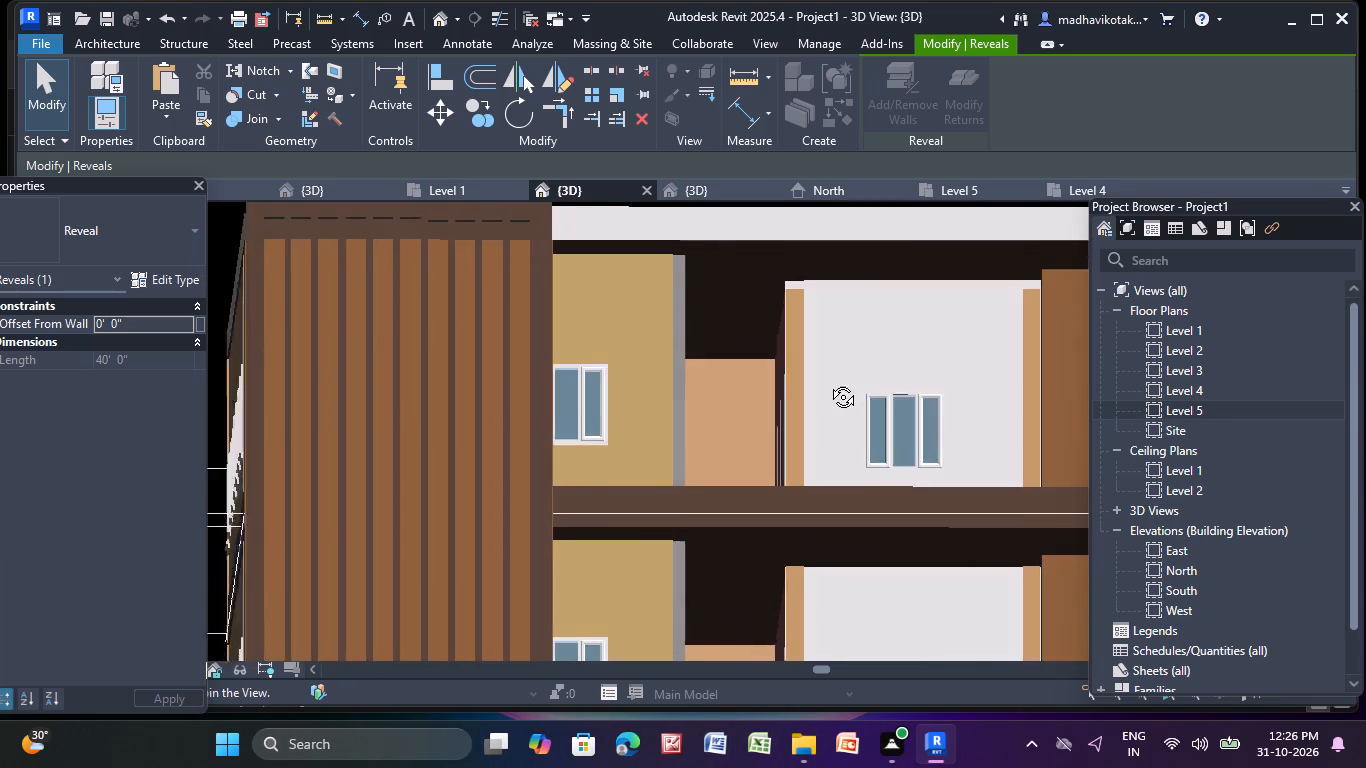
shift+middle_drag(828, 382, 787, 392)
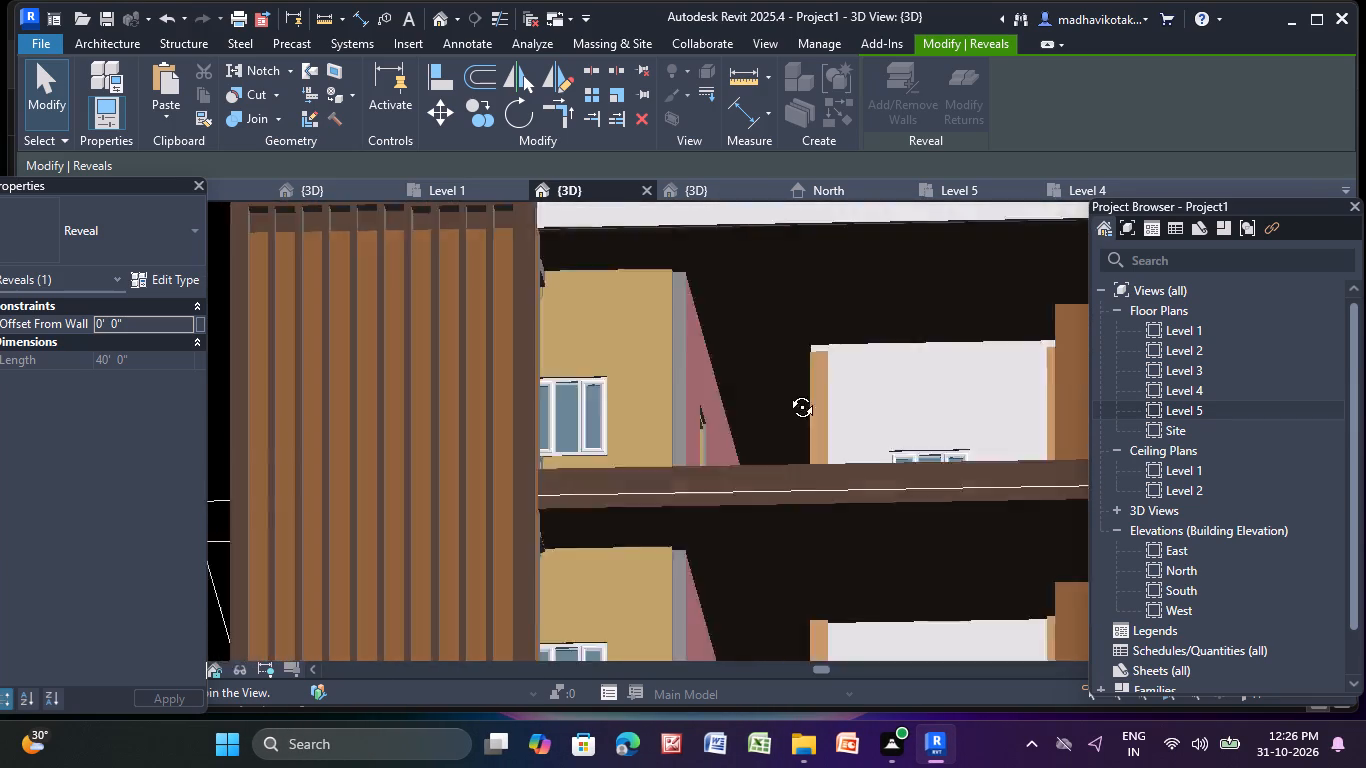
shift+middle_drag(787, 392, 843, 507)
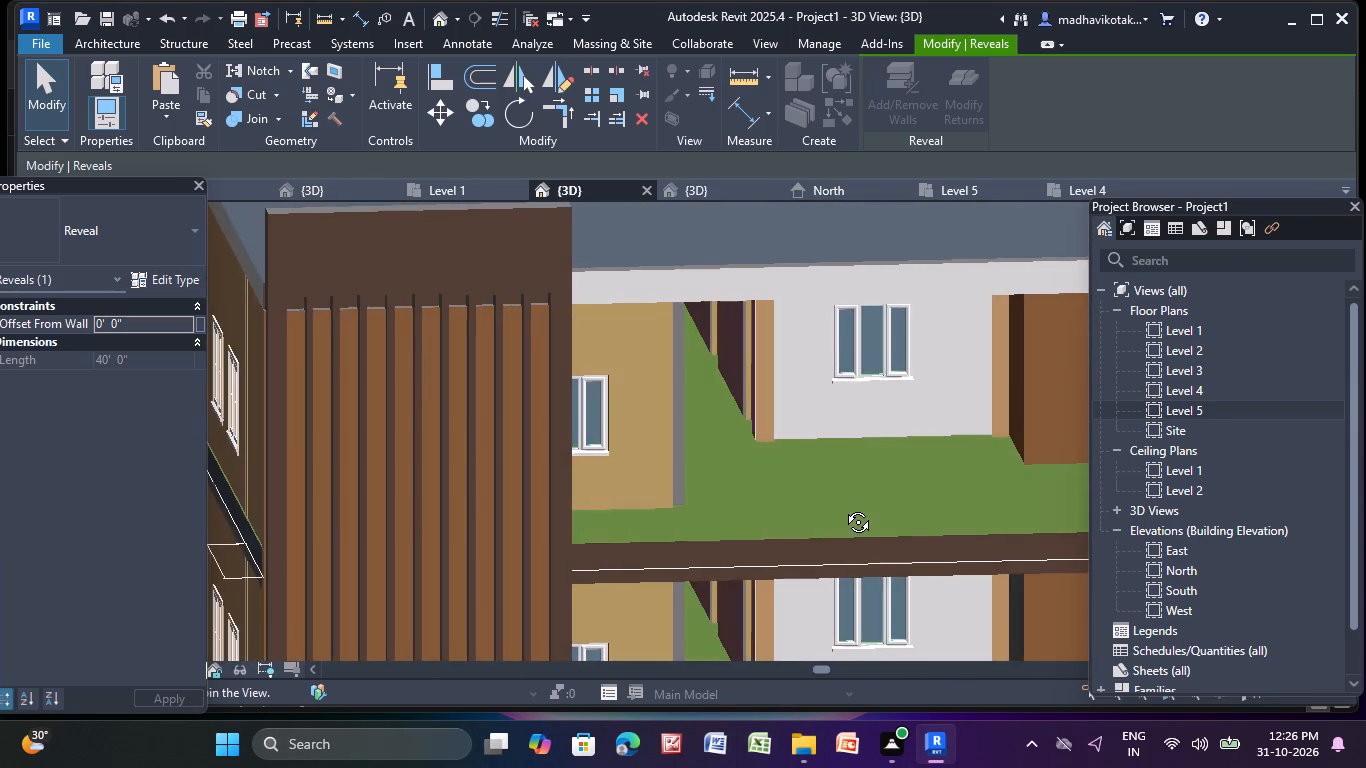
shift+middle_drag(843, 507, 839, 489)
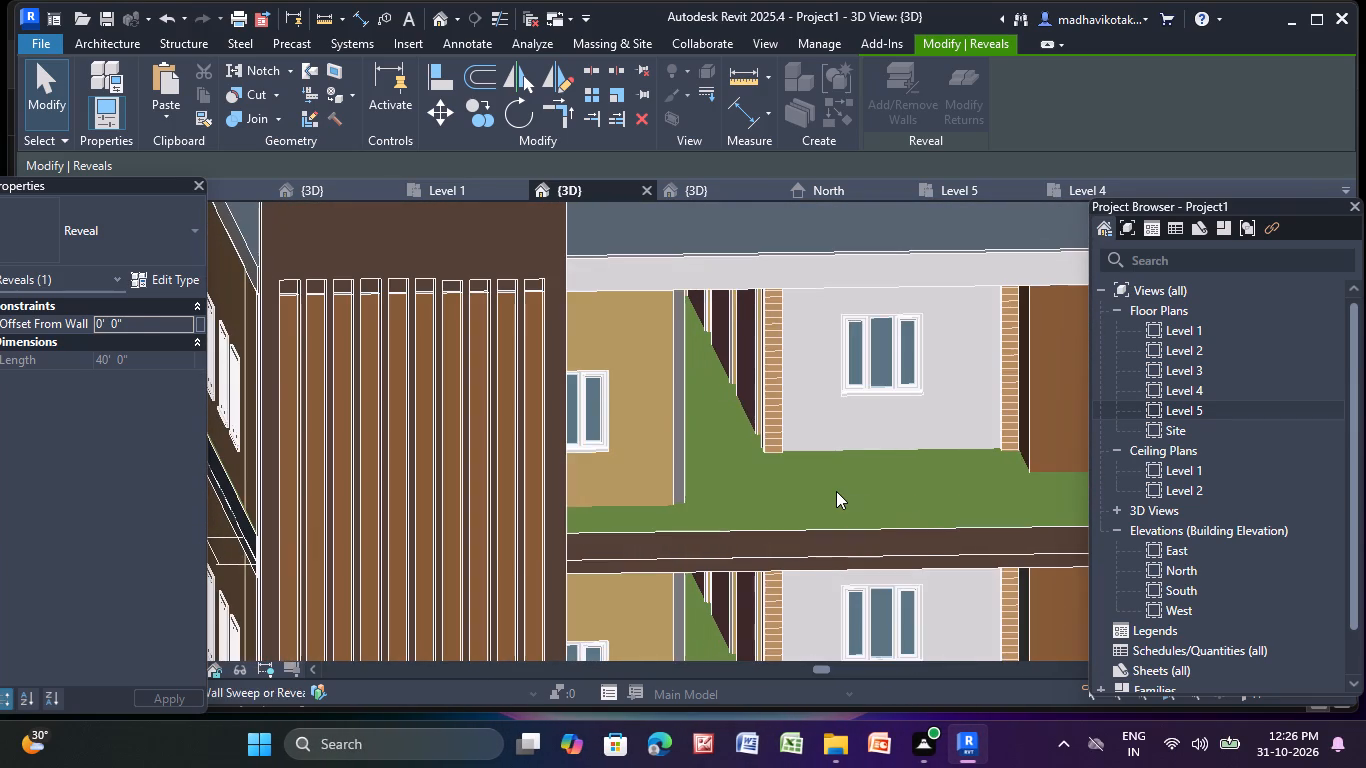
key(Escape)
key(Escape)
Examine the whole front facade from several angles, including the open corner beside the brown walls.
scroll(836, 491, down, 12)
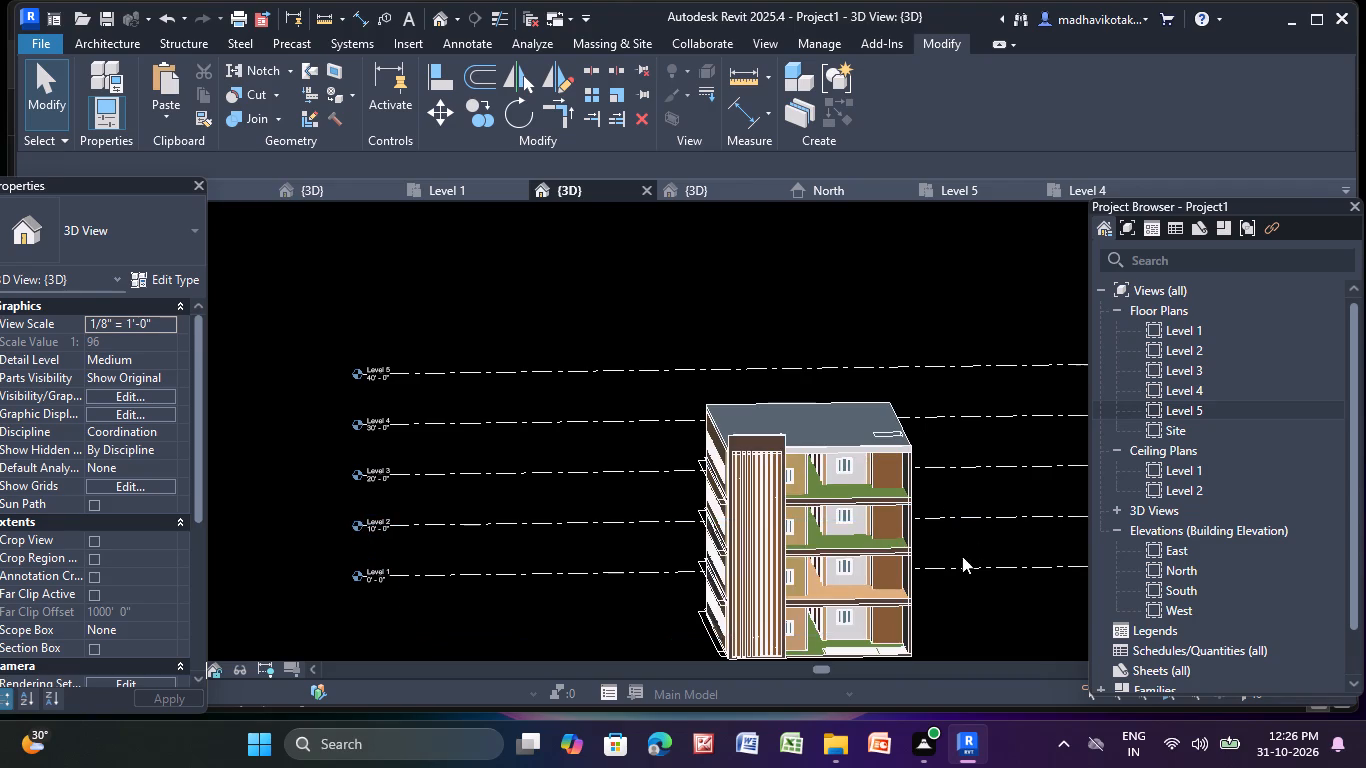
middle_drag(957, 555, 936, 479)
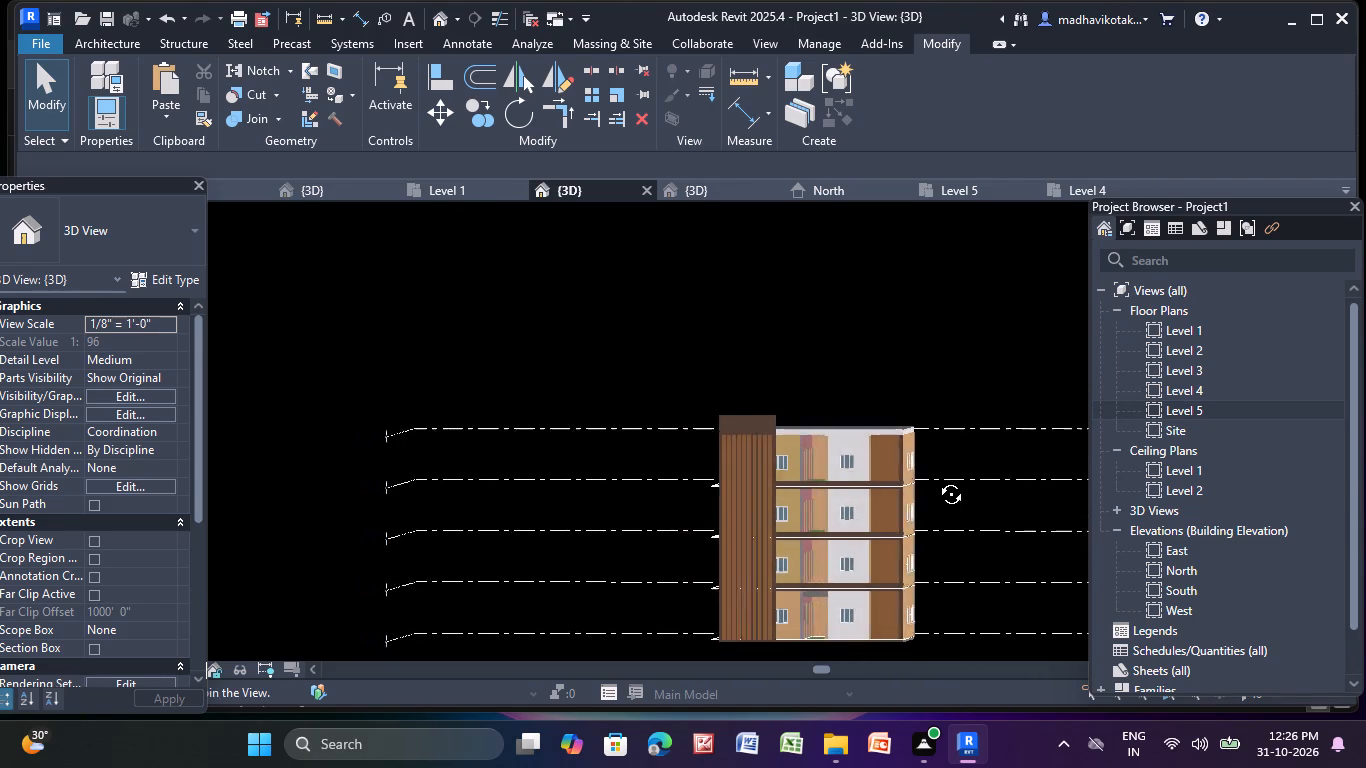
middle_drag(936, 479, 953, 477)
scroll(885, 496, up, 6)
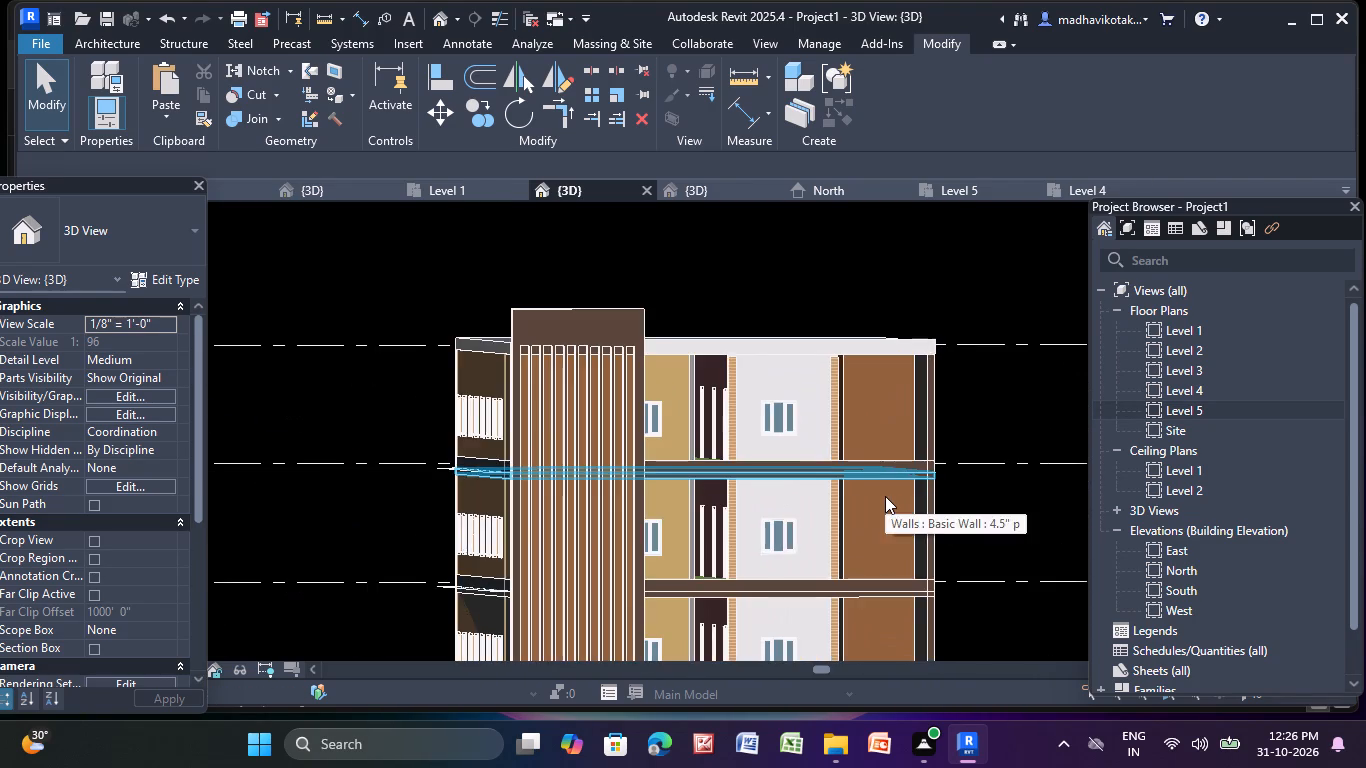
scroll(885, 496, up, 2)
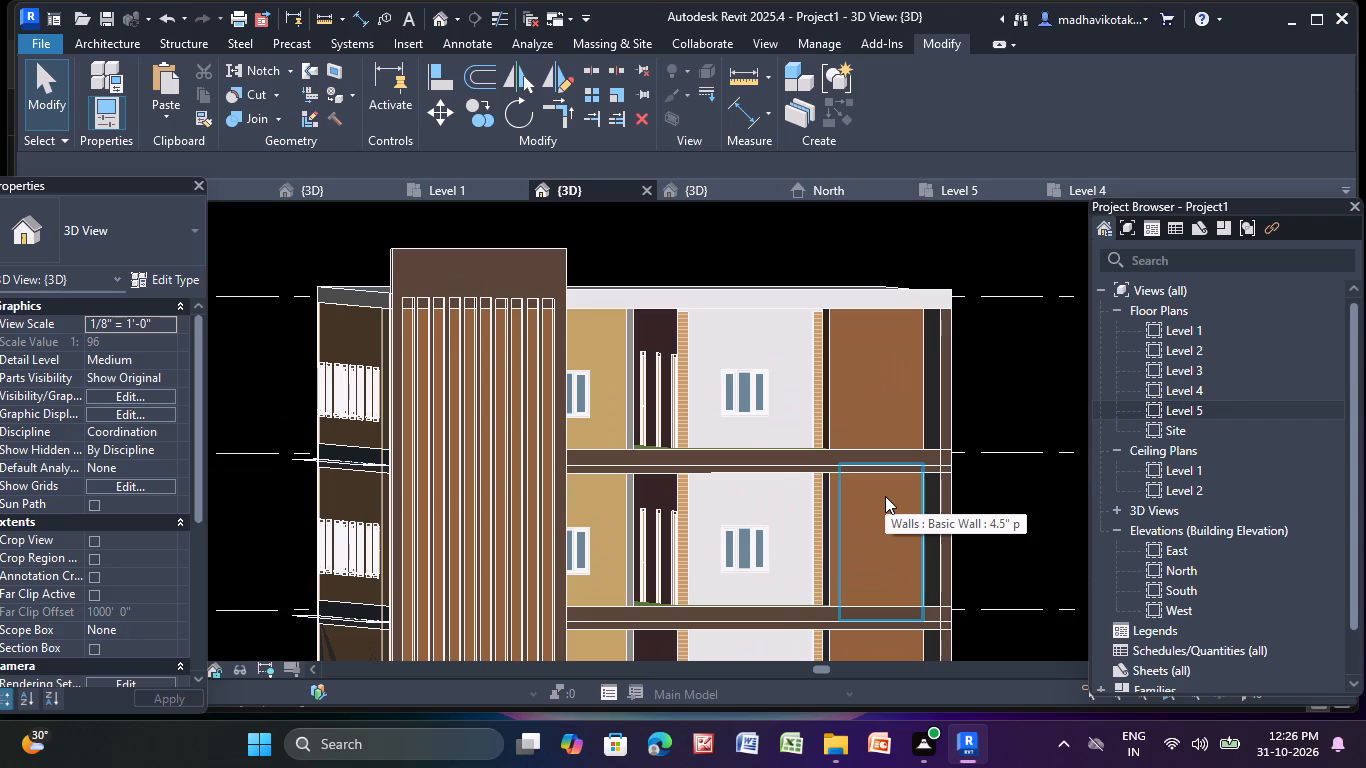
scroll(885, 496, down, 5)
shift+middle_drag(968, 501, 969, 501)
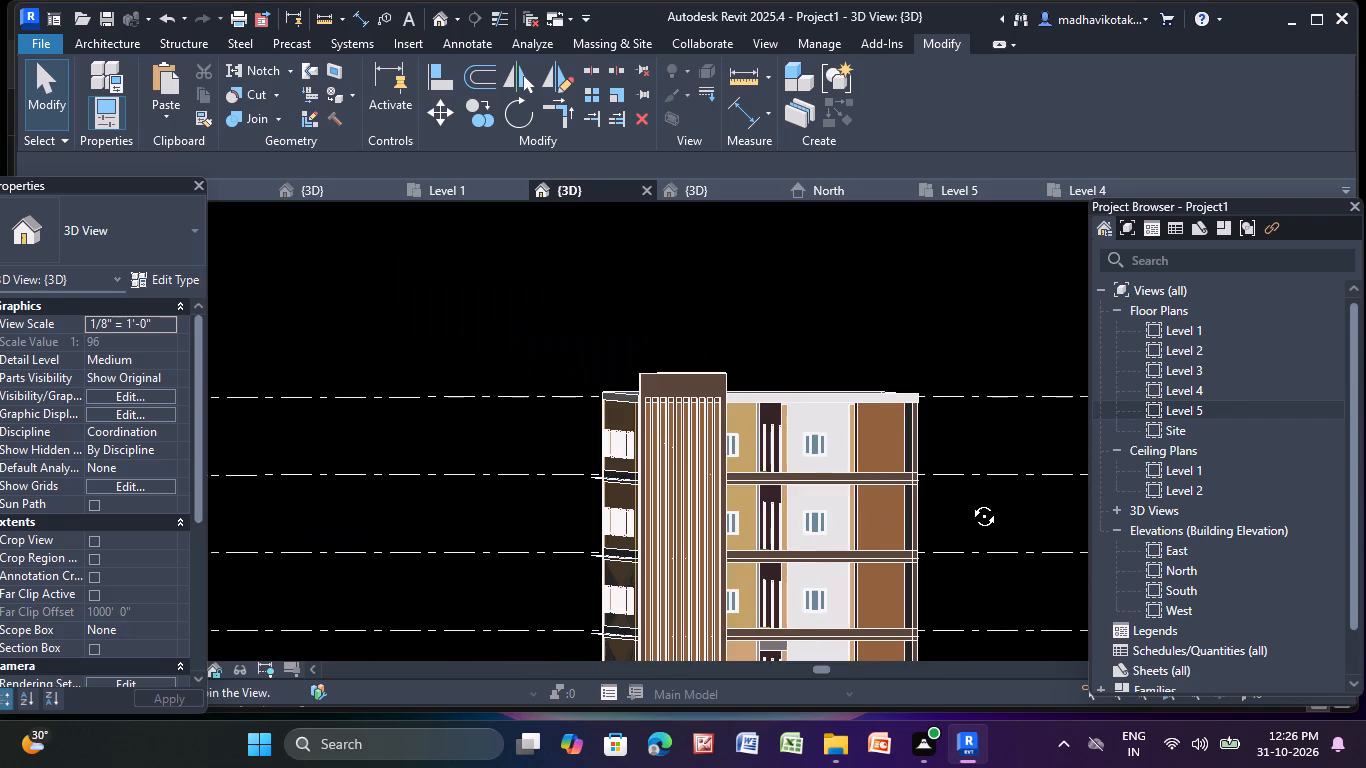
shift+middle_drag(969, 501, 955, 514)
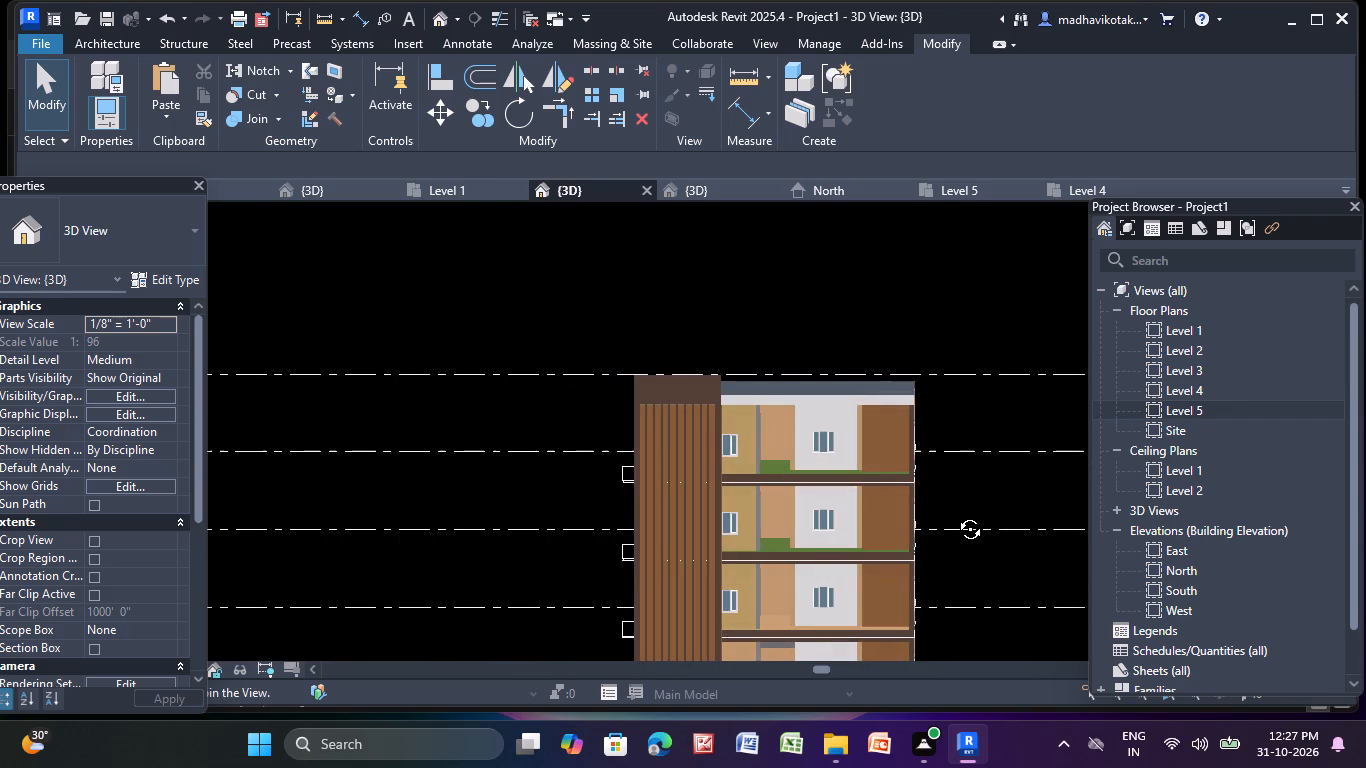
shift+middle_drag(955, 514, 976, 539)
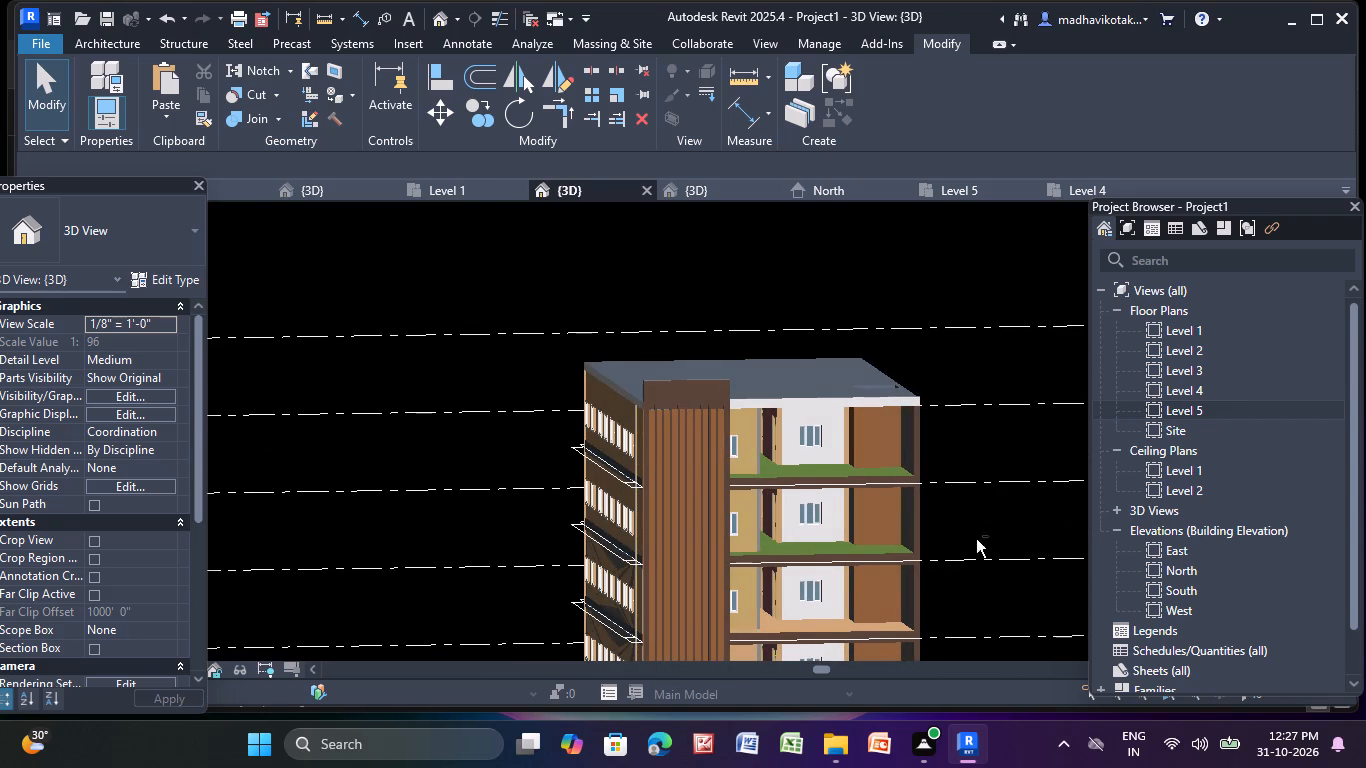
Open the Level 2 reflected ceiling plan at the building's open front corner, where the side wall meets the slab edge.
double_click(1199, 489)
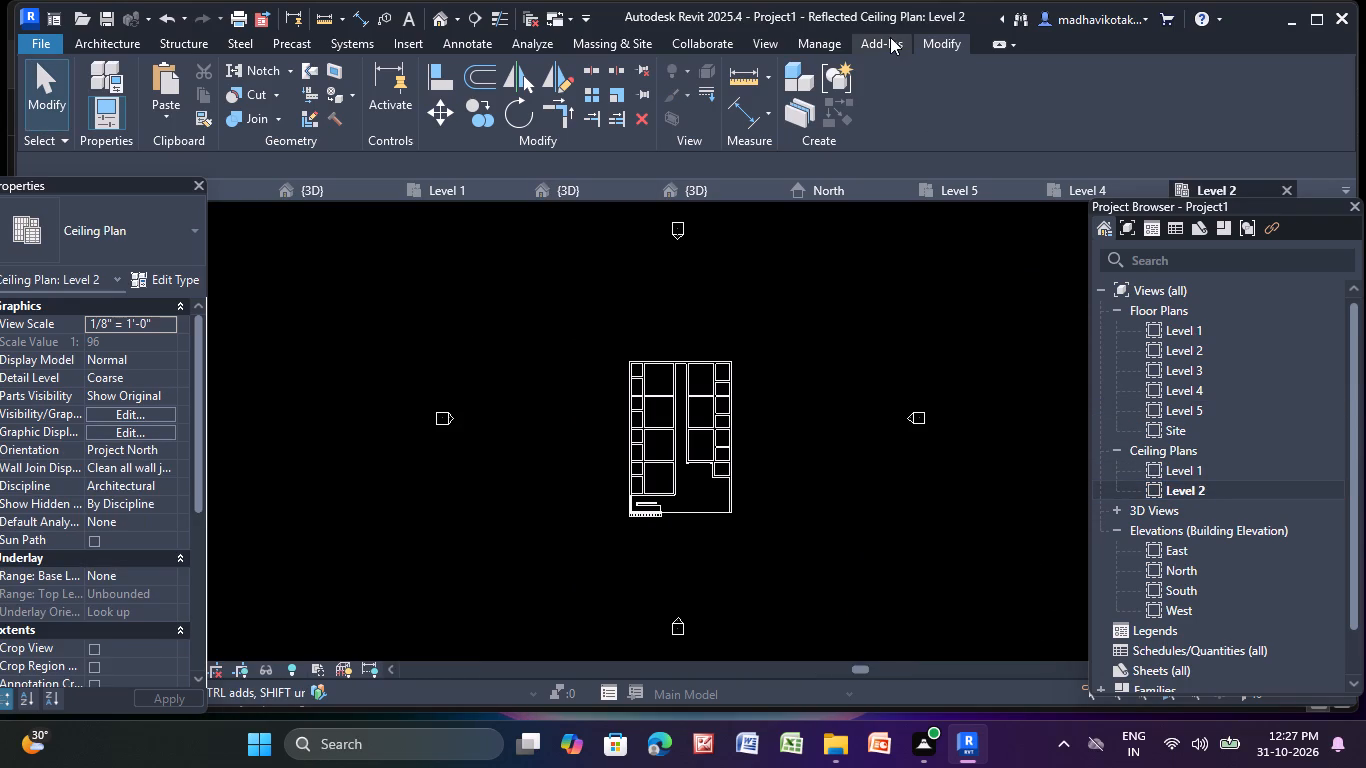
scroll(658, 594, up, 4)
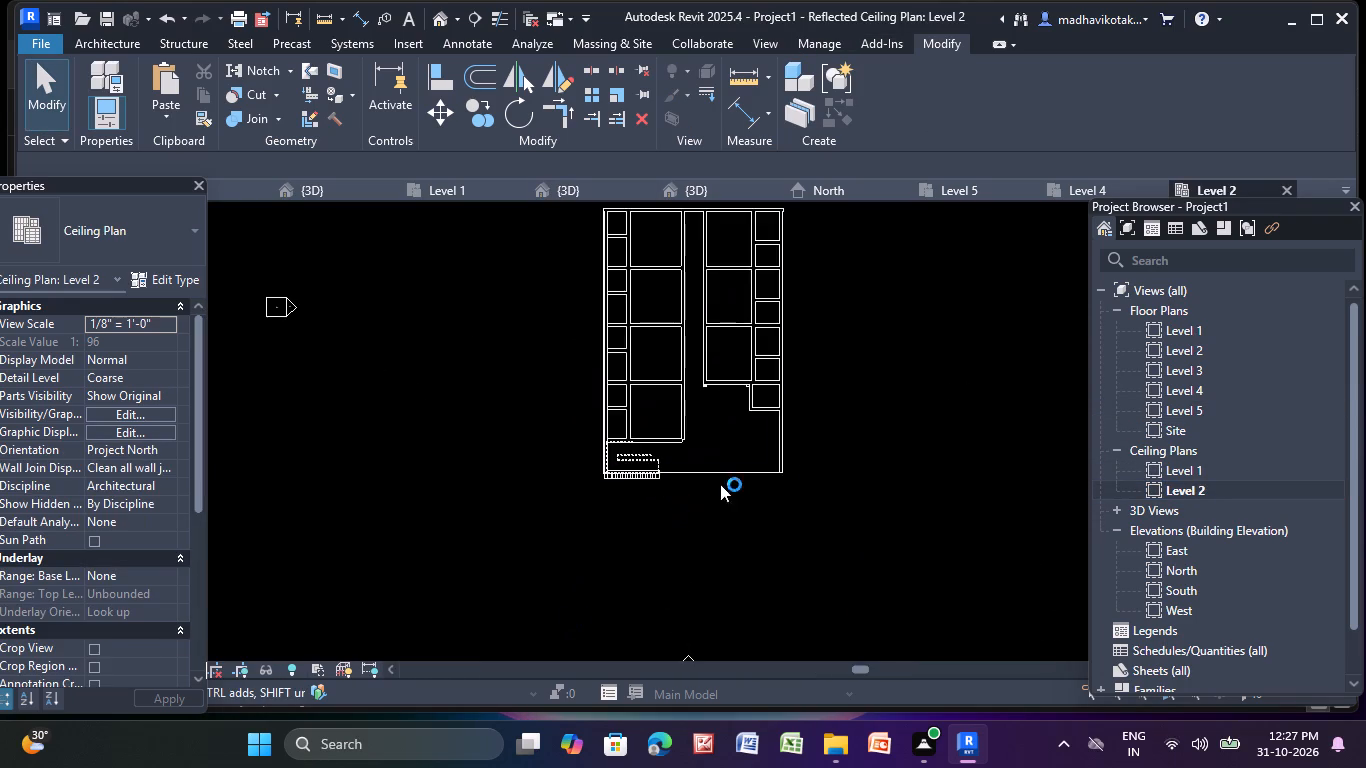
scroll(771, 472, up, 5)
middle_drag(740, 462, 638, 433)
scroll(648, 439, up, 3)
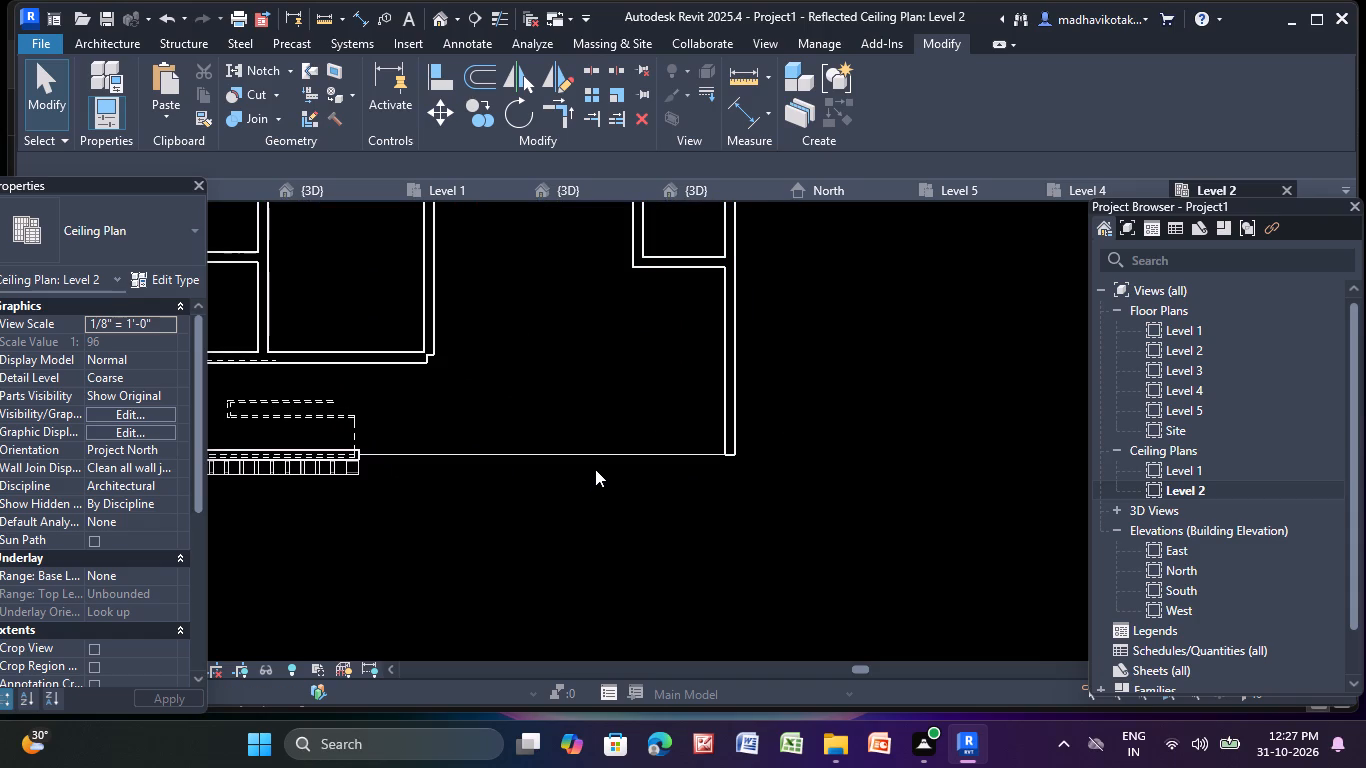
scroll(596, 456, down, 3)
middle_drag(596, 456, 634, 437)
scroll(634, 437, up, 3)
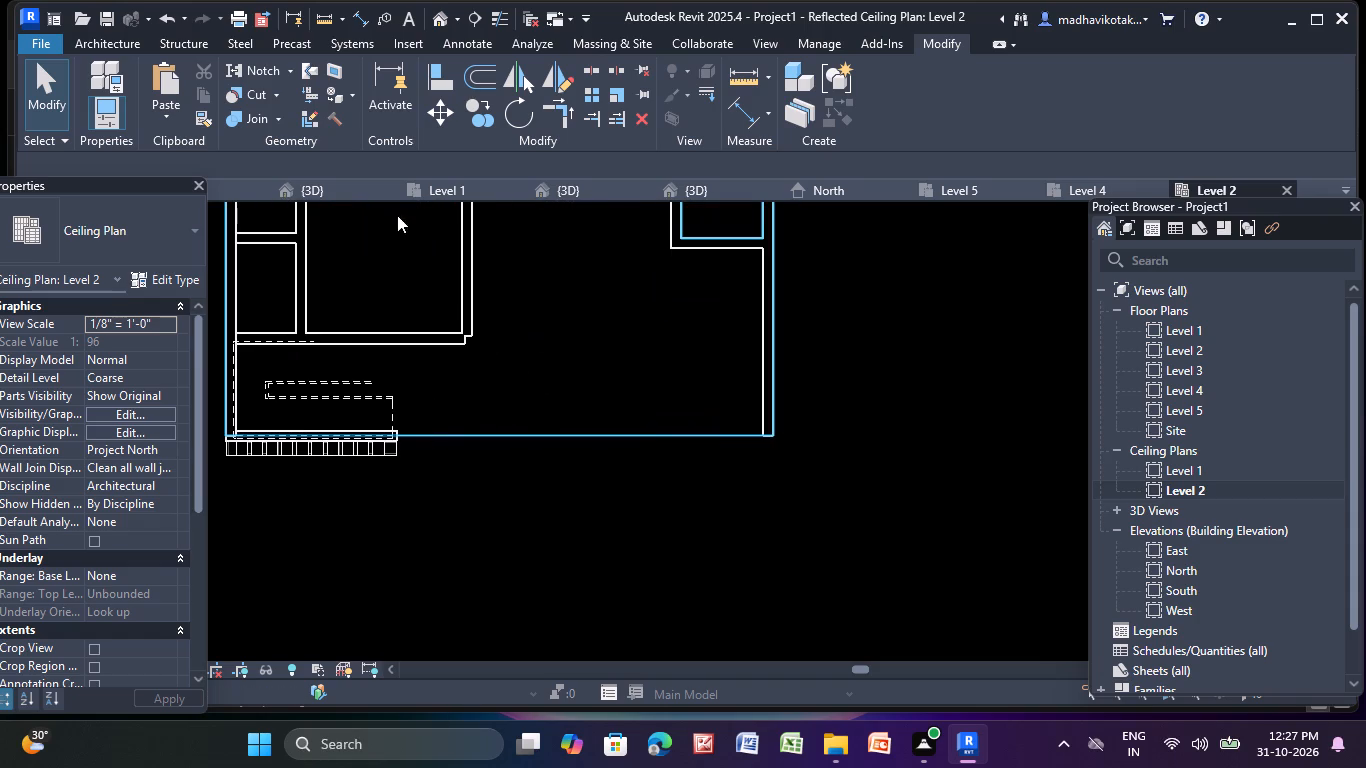
Draw a 9" w wall about 6' long and 20' high along the front slab edge, ending at the outer side wall.
click(114, 41)
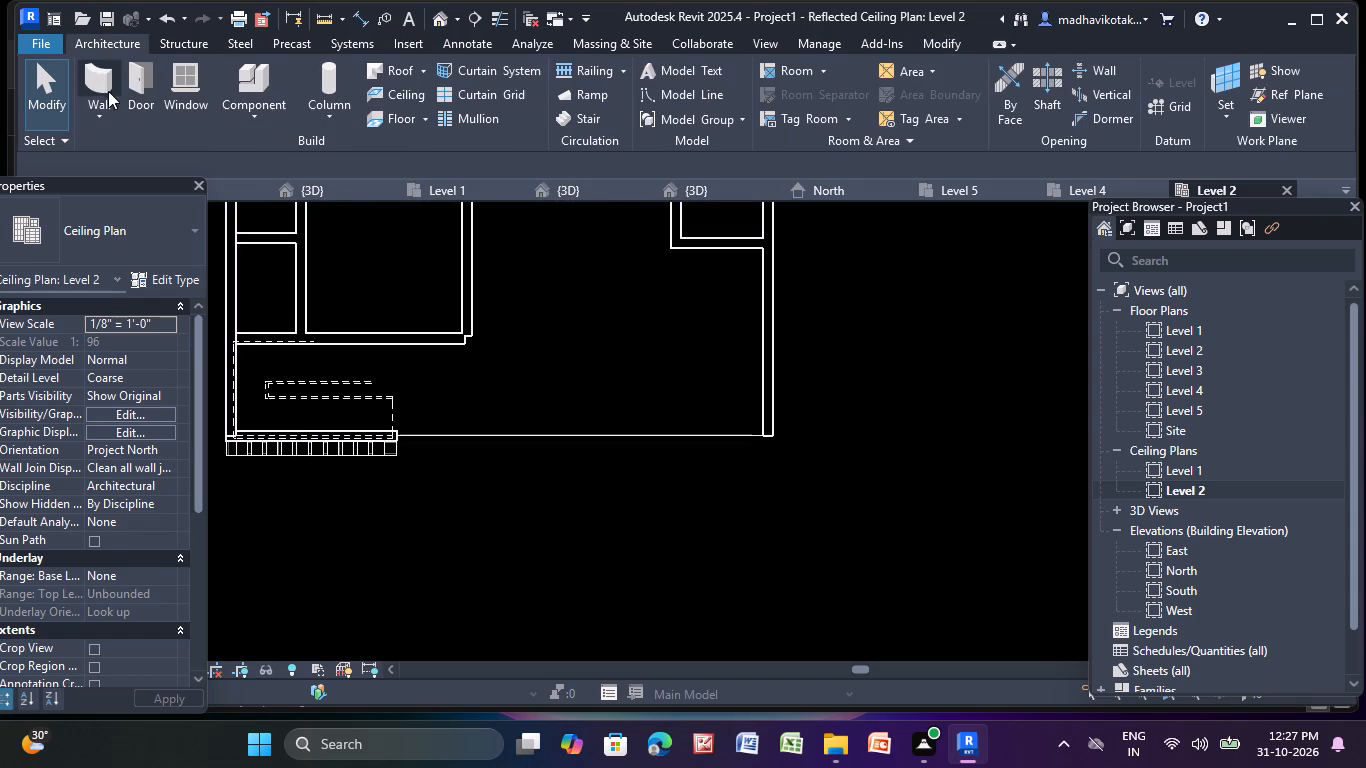
click(103, 89)
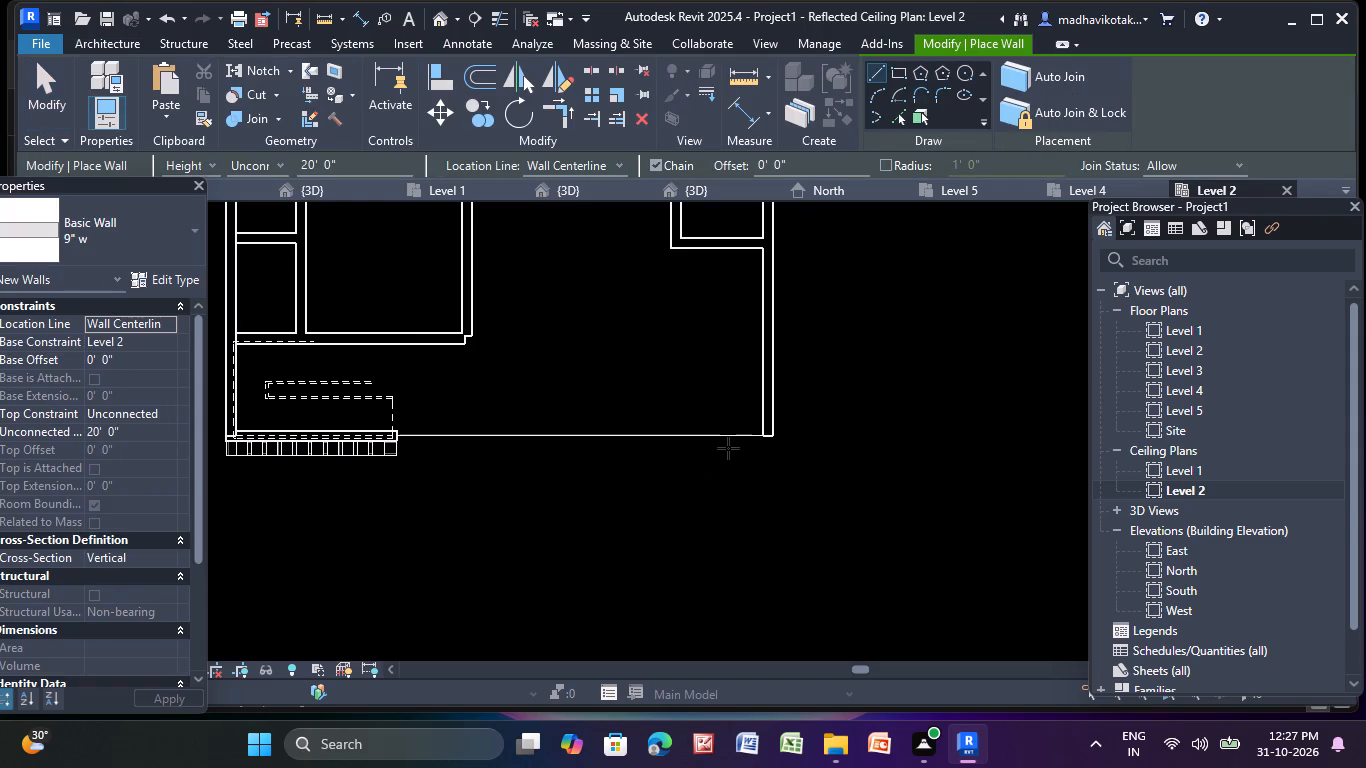
scroll(728, 448, up, 1)
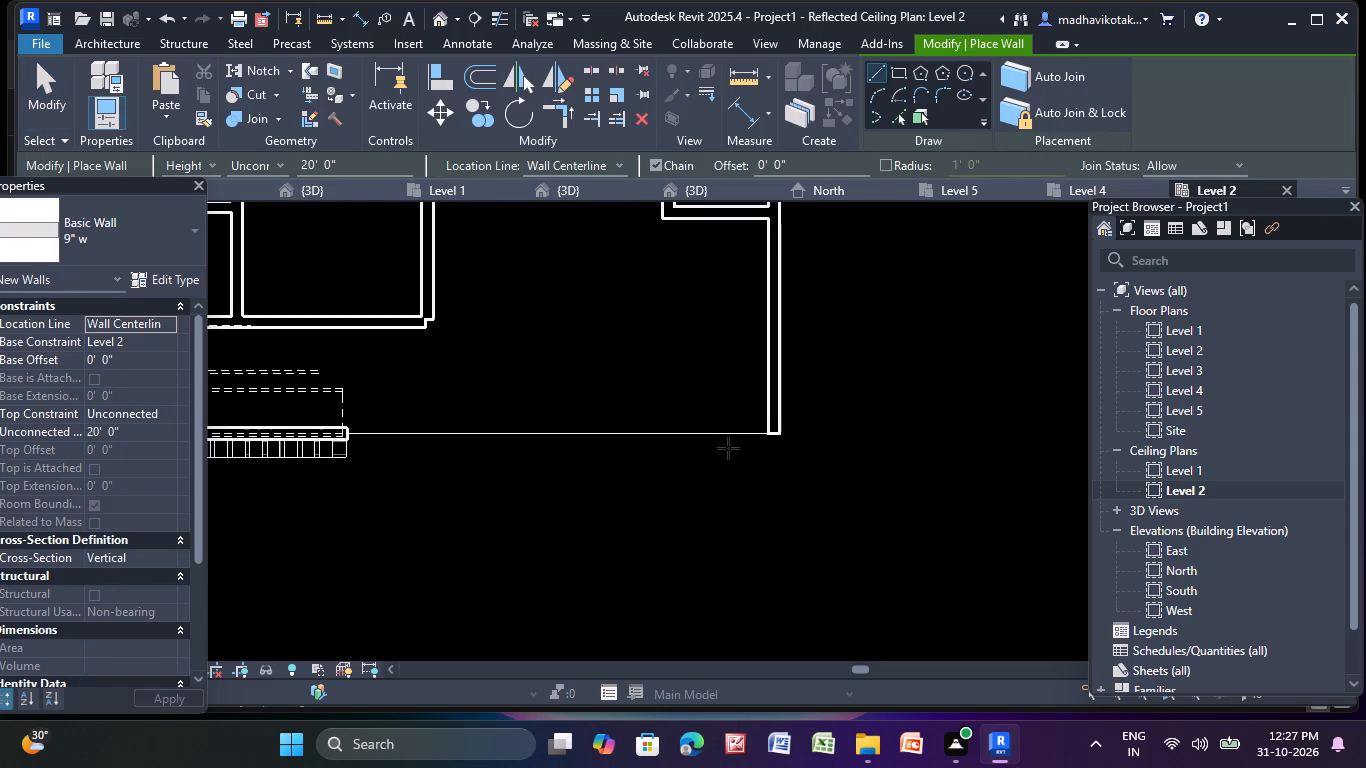
scroll(728, 448, up, 1)
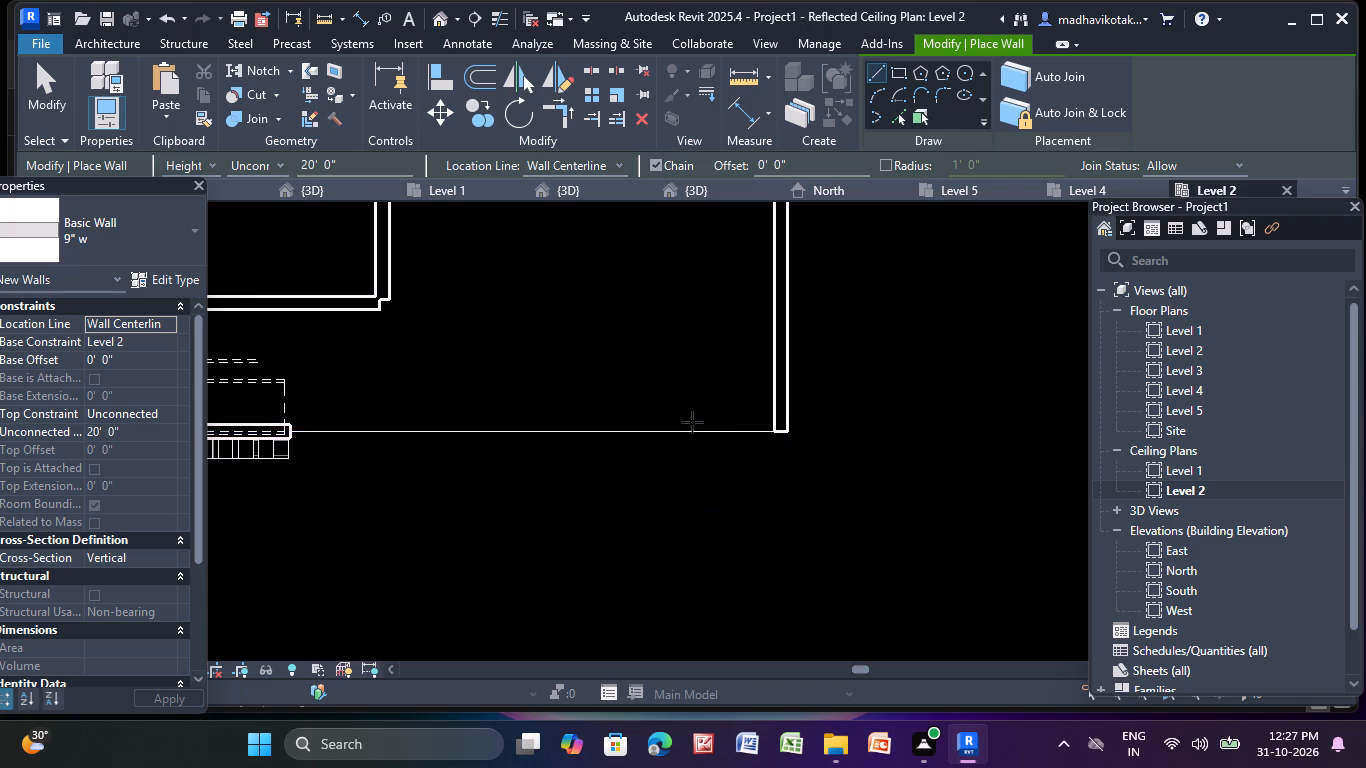
click(663, 427)
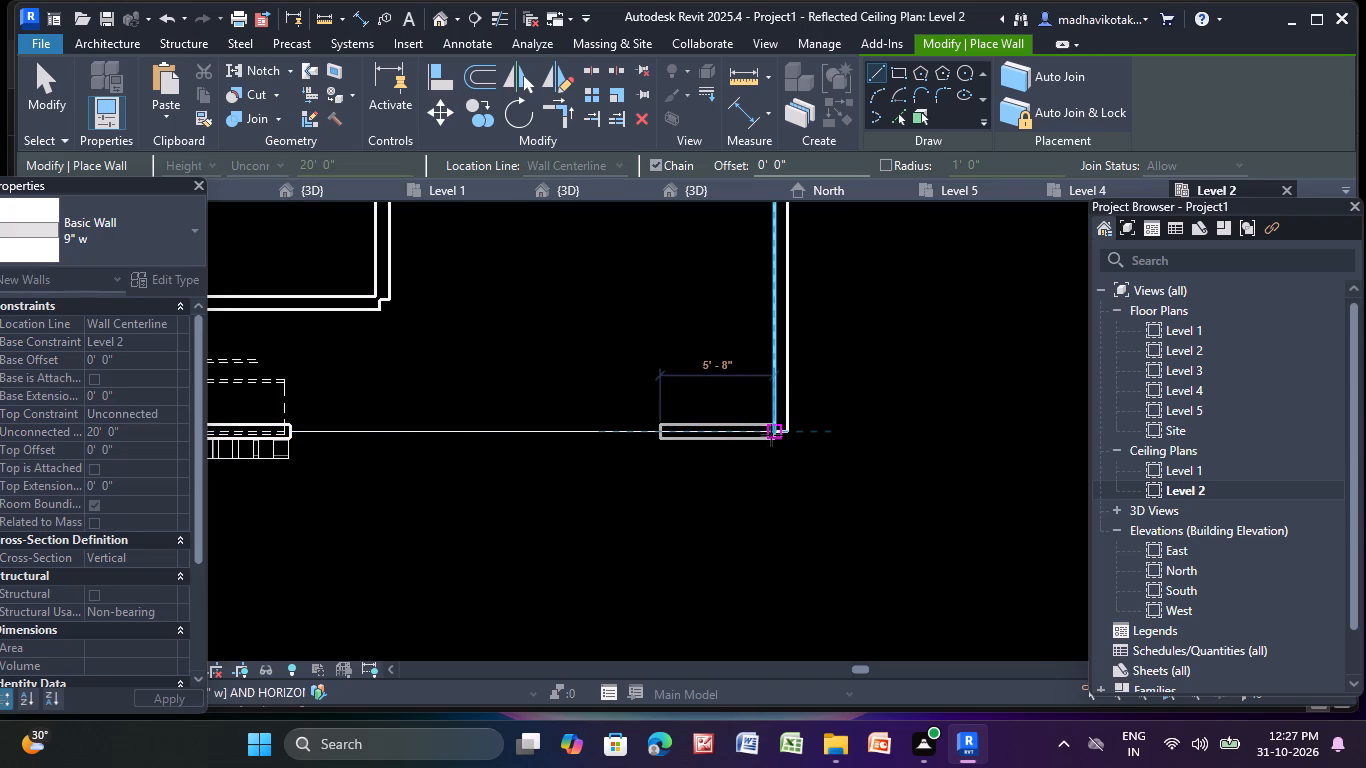
click(773, 429)
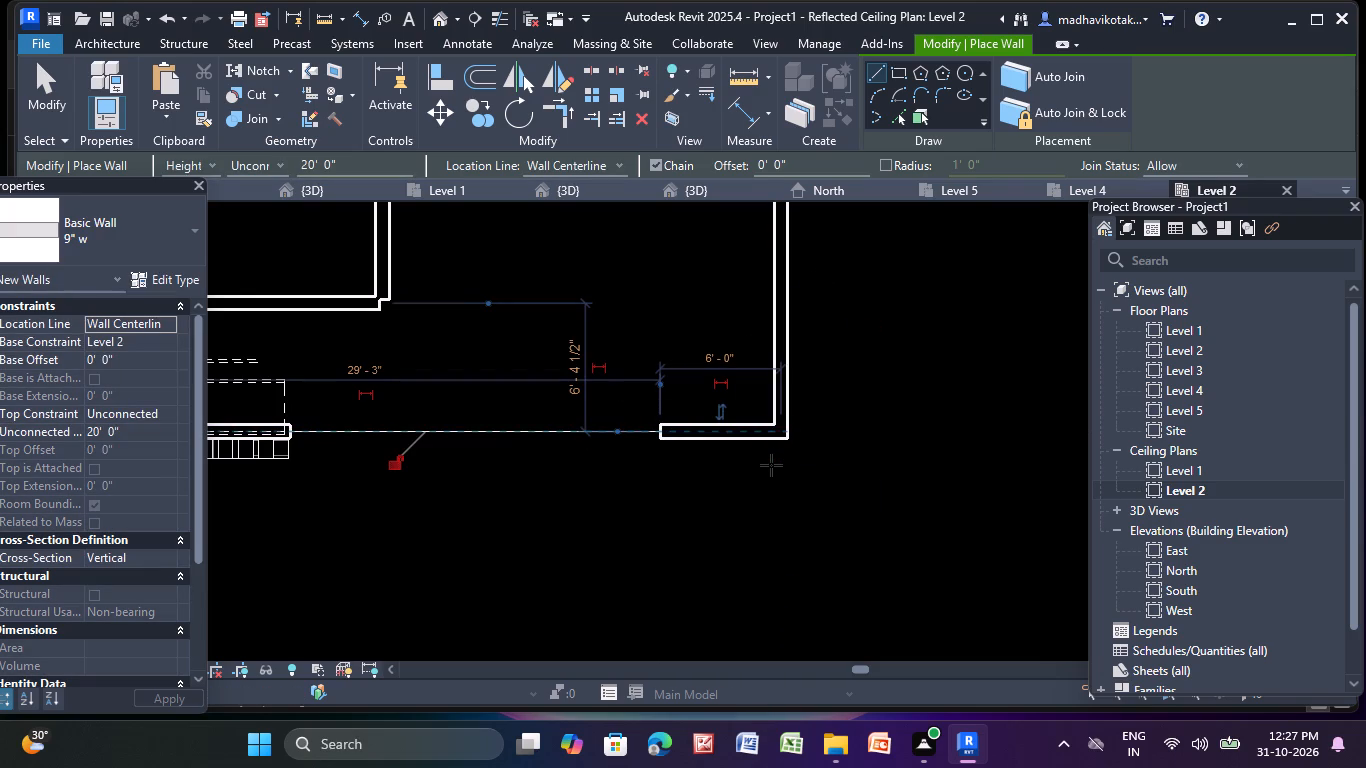
key(Escape)
key(Escape)
key(Escape)
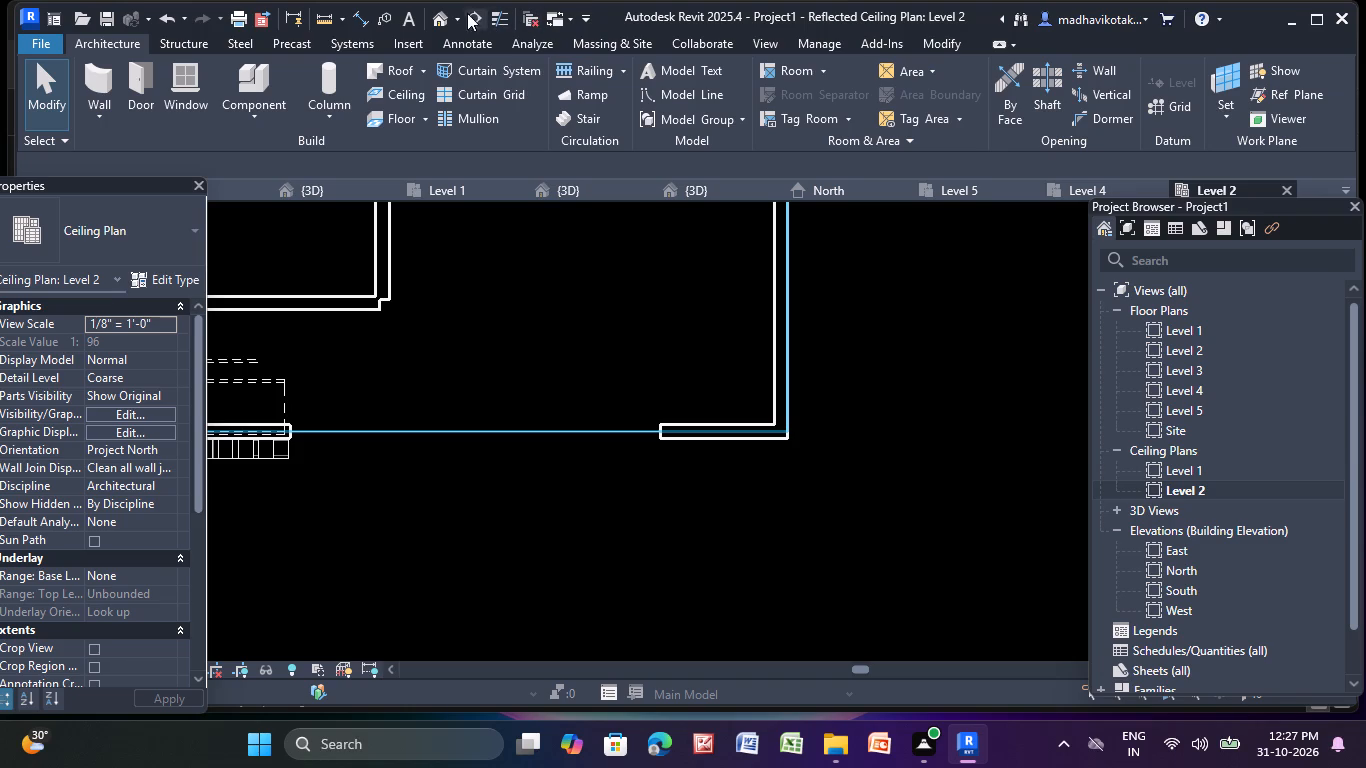
Examine the new front corner wall and the low wall along the front roof edge in the 3D view.
click(439, 14)
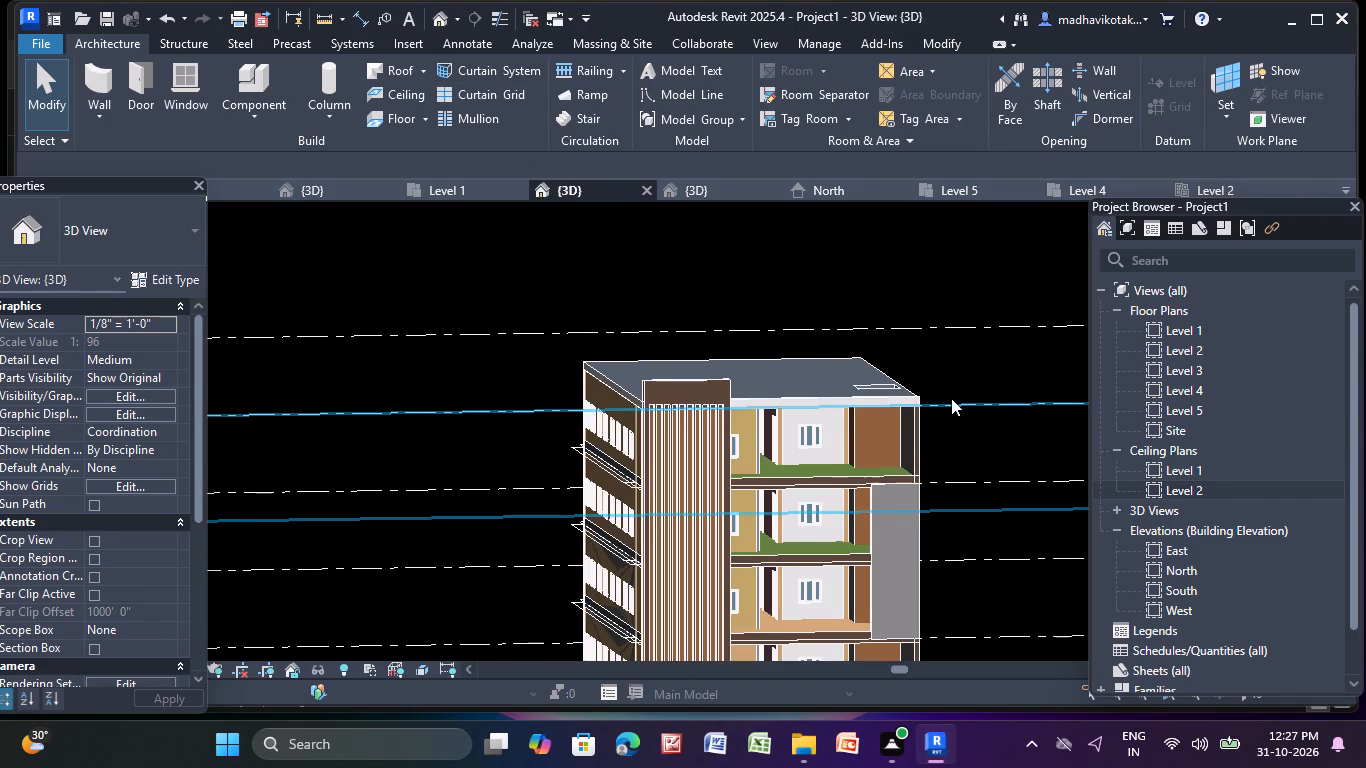
middle_drag(938, 401, 924, 410)
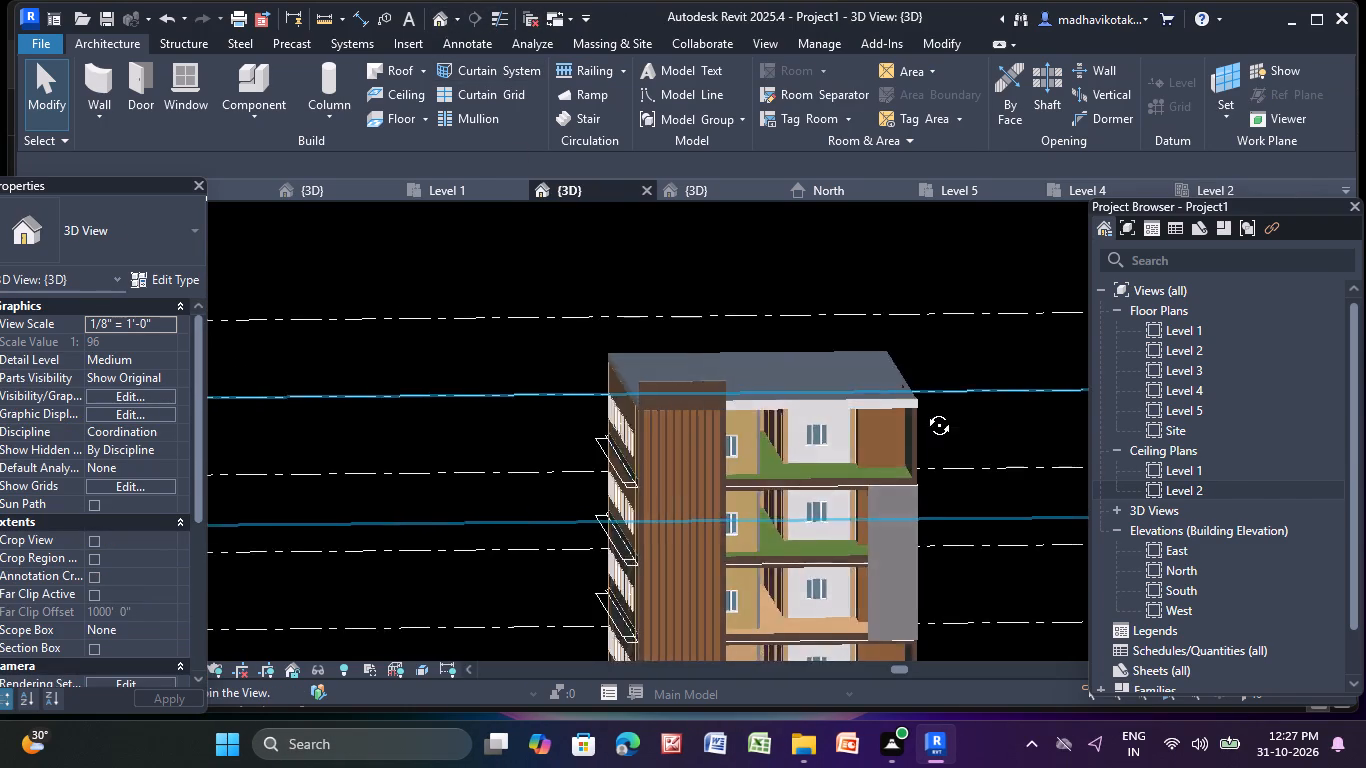
middle_drag(924, 410, 886, 402)
scroll(877, 401, up, 9)
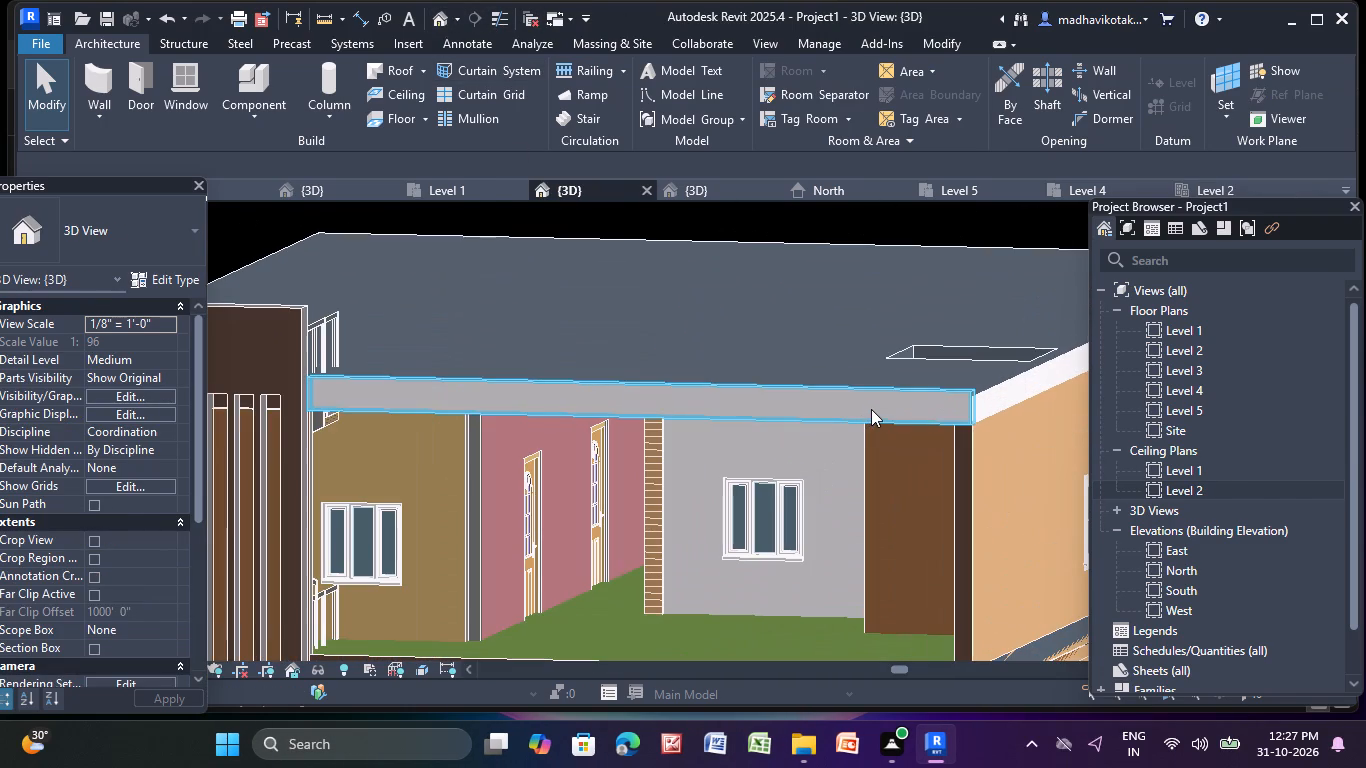
click(871, 409)
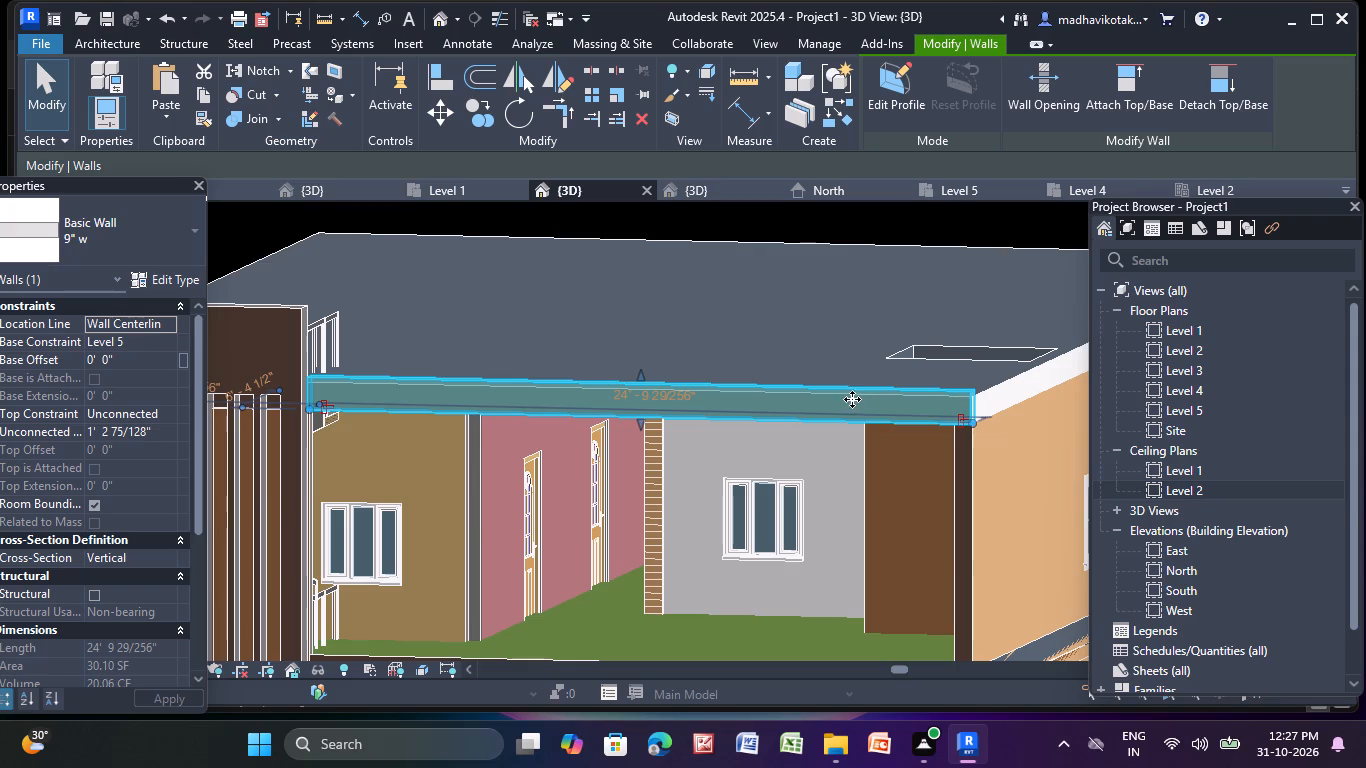
key(Escape)
scroll(837, 395, down, 4)
middle_drag(832, 402, 822, 400)
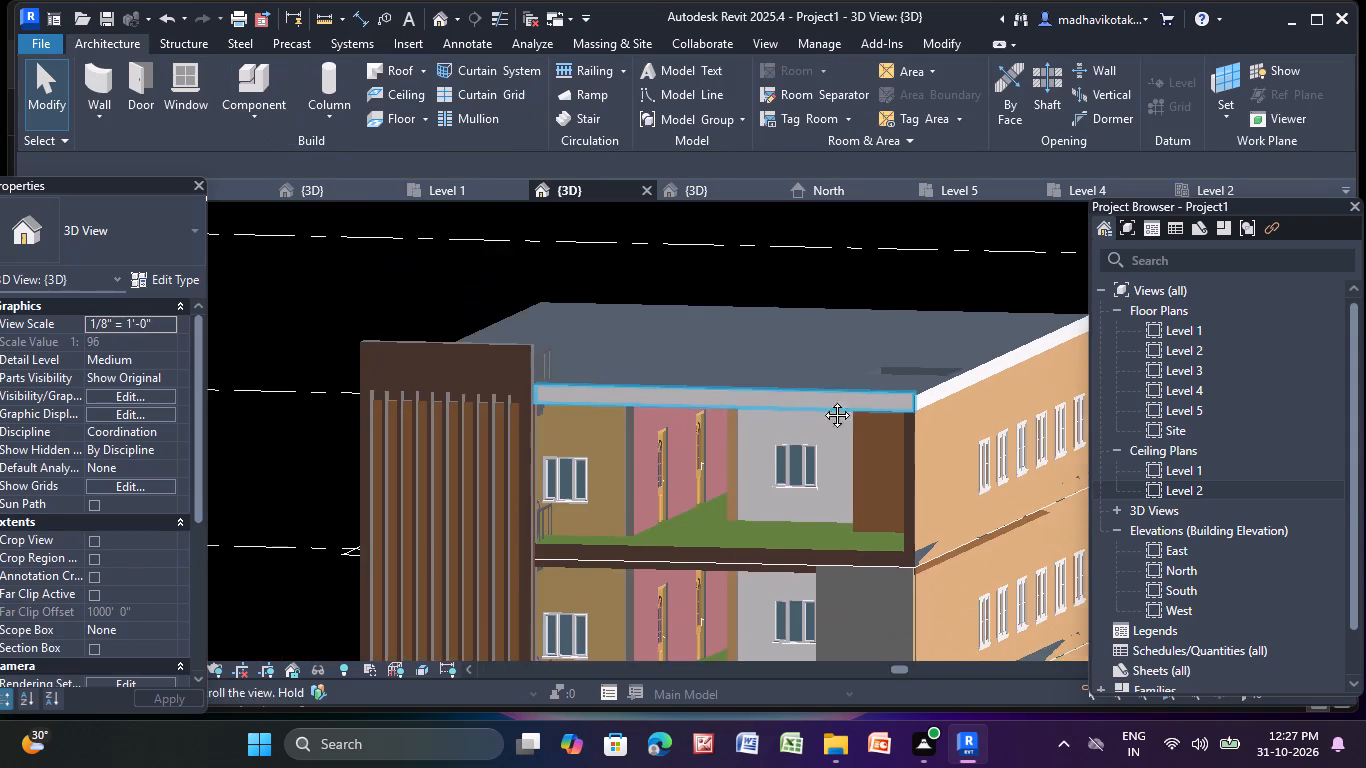
middle_drag(822, 400, 708, 372)
On the Level 5 floor plan, draw a rectangle of 20' high 9" w walls, about 7'-11" by 1'-1", at the front roof corner.
double_click(1194, 412)
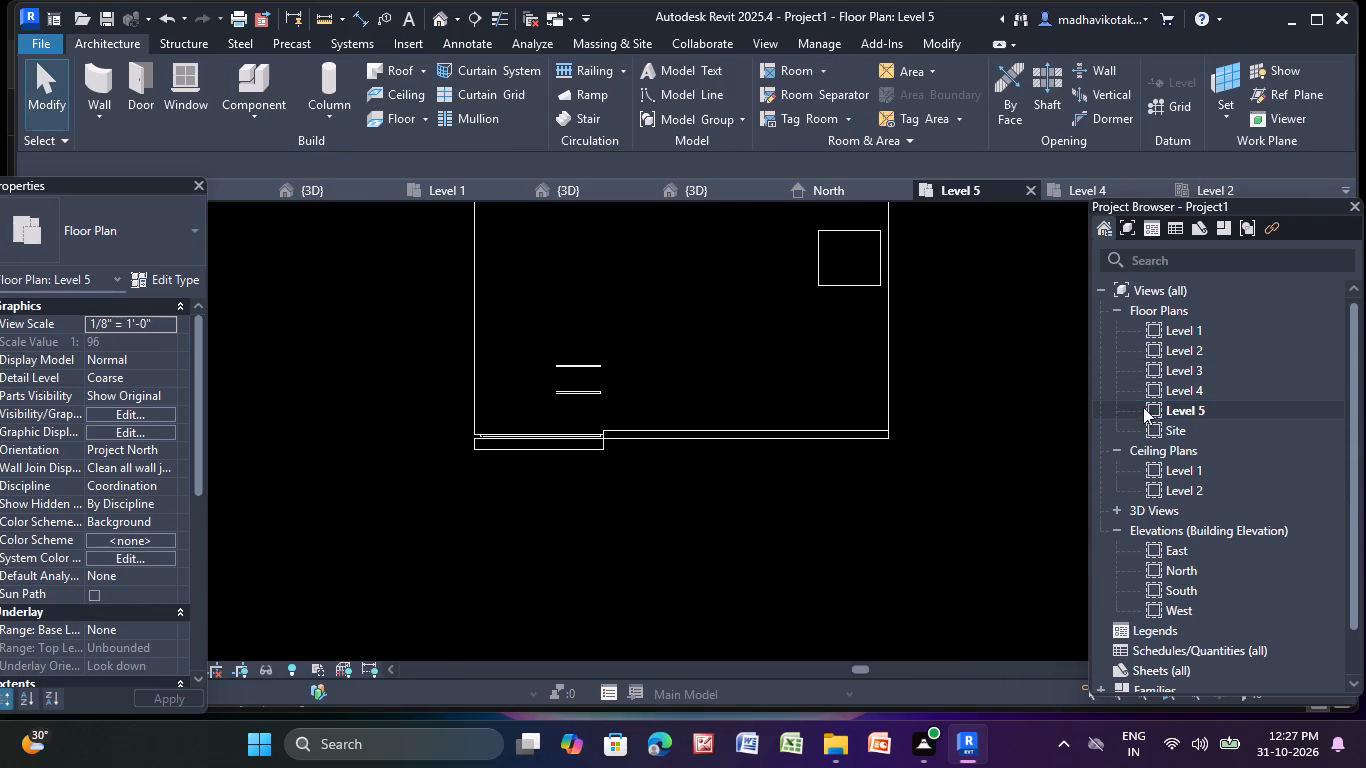
scroll(861, 432, up, 1)
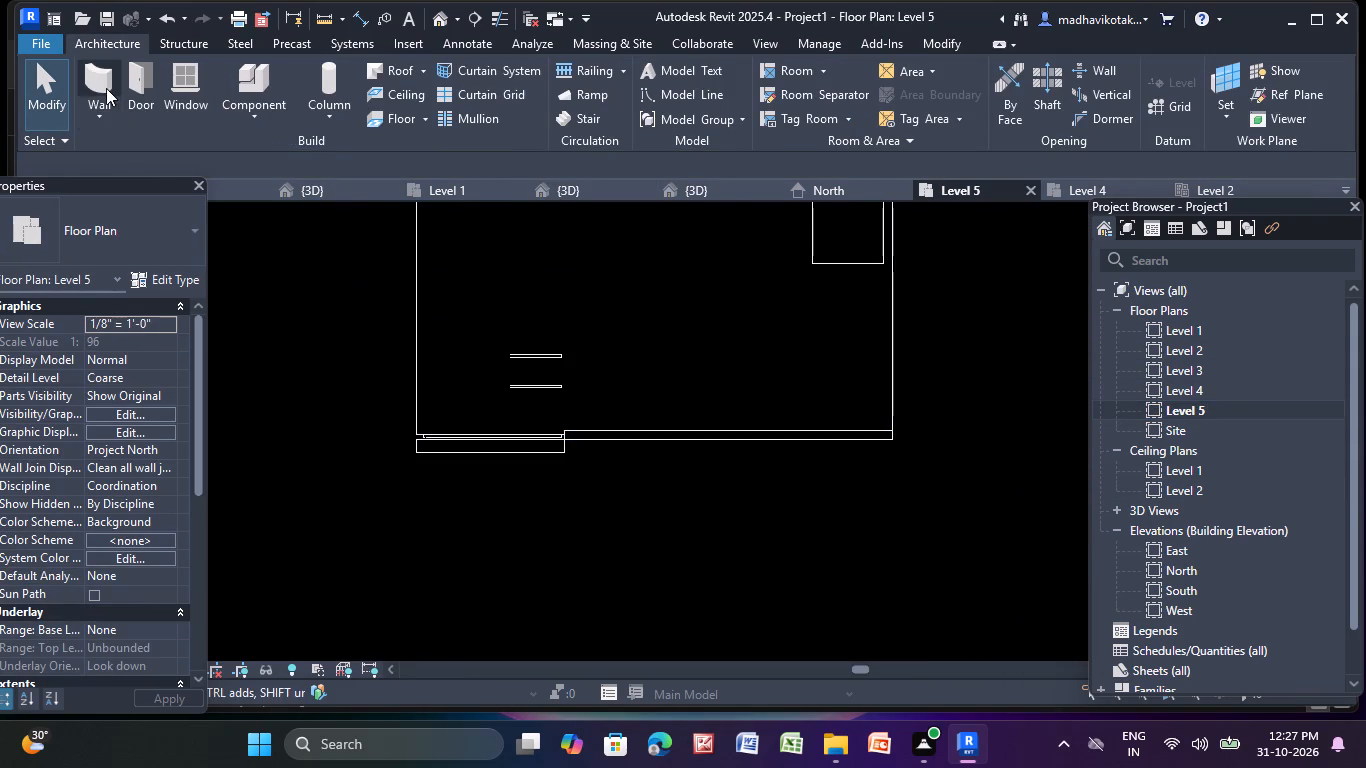
click(106, 88)
scroll(834, 418, up, 1)
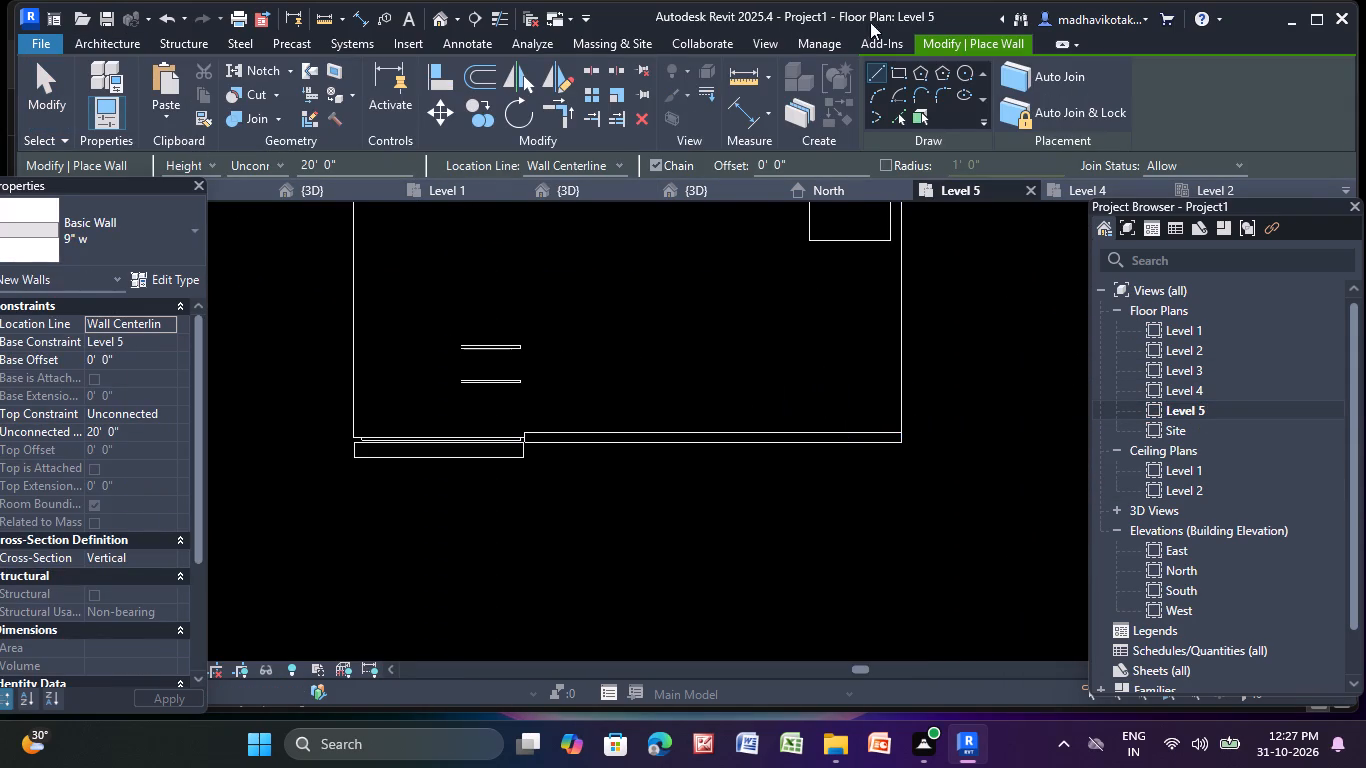
click(893, 72)
scroll(829, 431, up, 3)
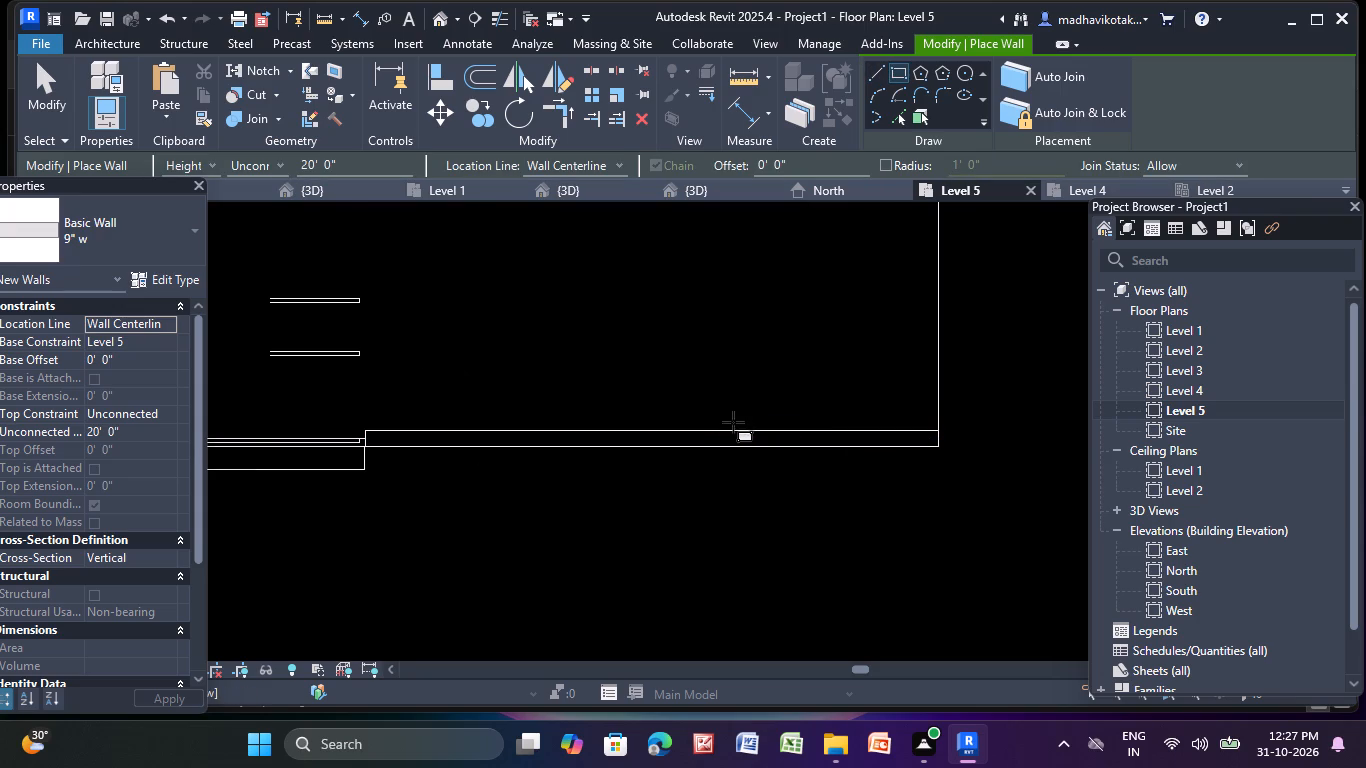
click(747, 427)
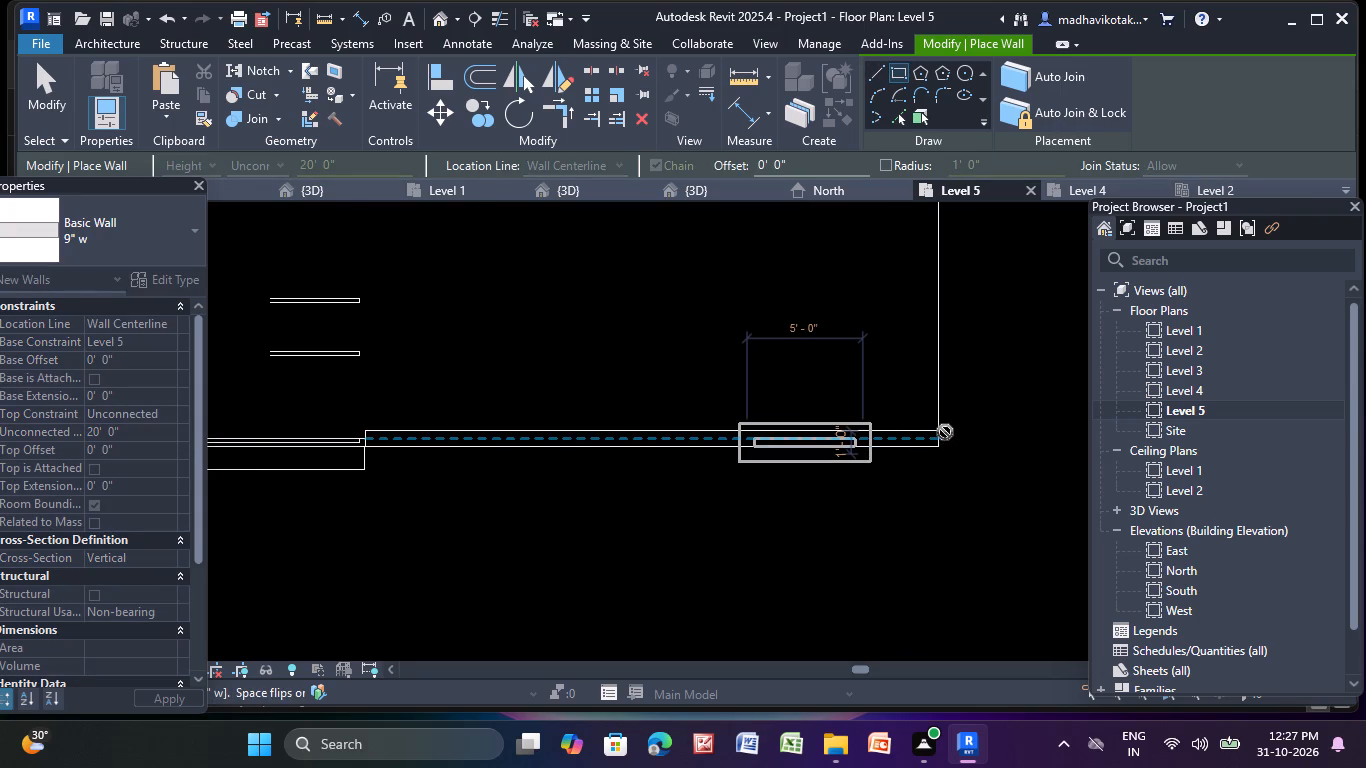
scroll(928, 432, up, 5)
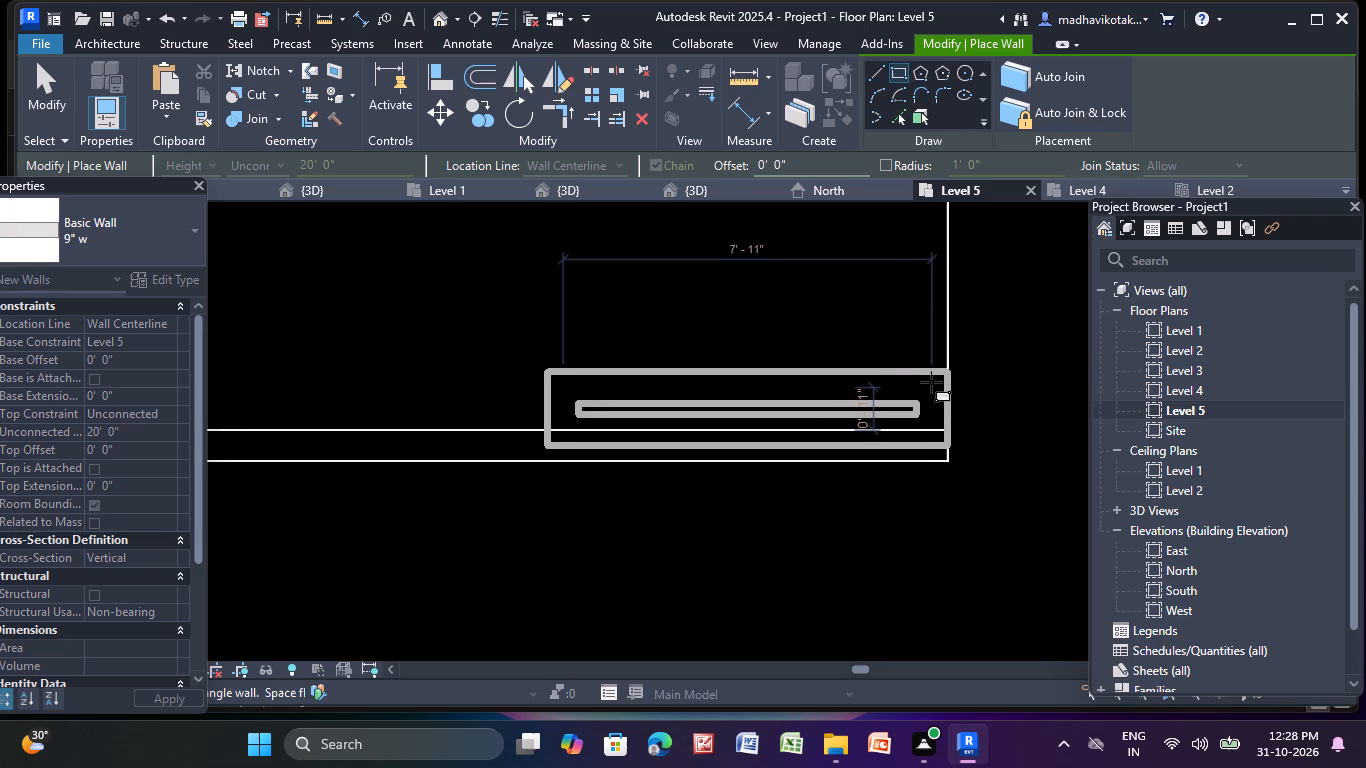
click(931, 381)
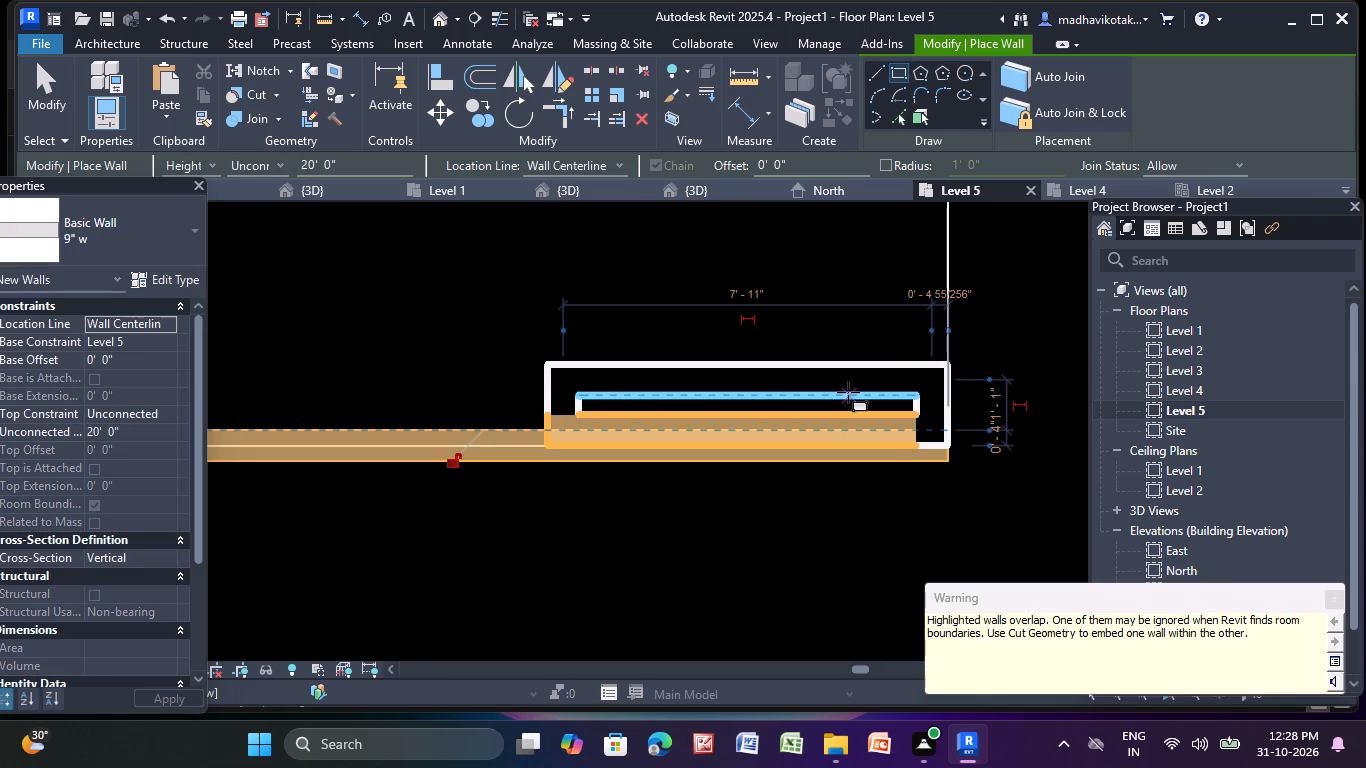
key(Escape)
key(Escape)
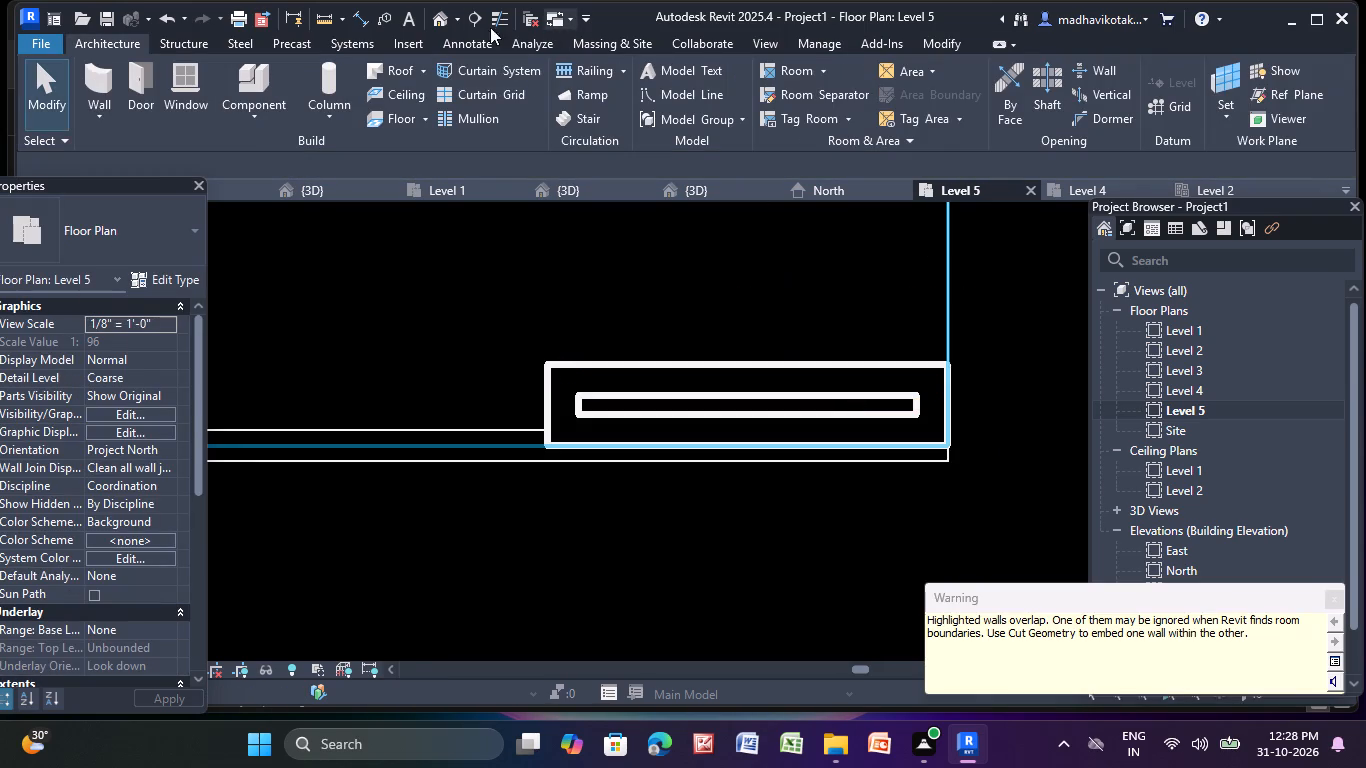
In 3D, lower the top of the new rectangle's front wall to about 5'-6" high.
click(440, 18)
scroll(725, 331, down, 3)
middle_click(725, 331)
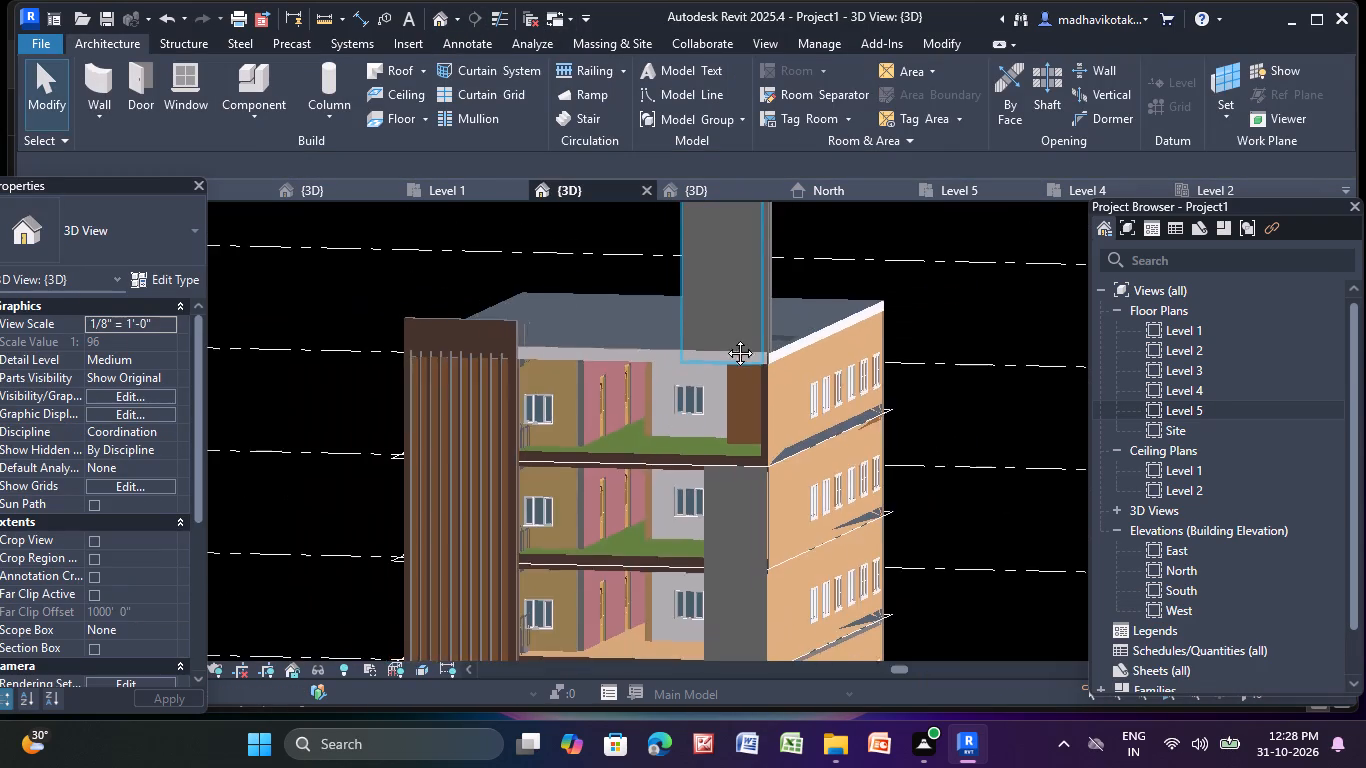
scroll(731, 318, up, 4)
scroll(744, 294, down, 1)
scroll(744, 294, up, 8)
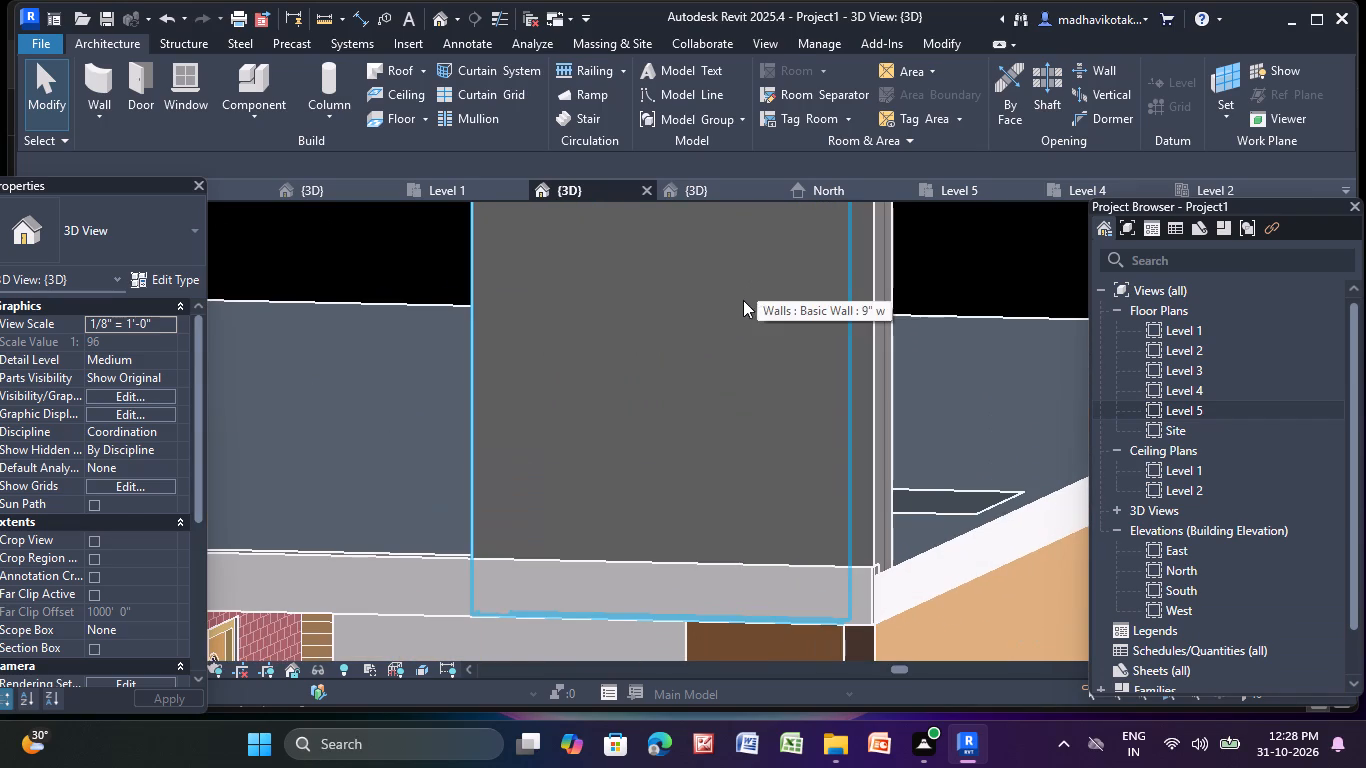
click(743, 300)
scroll(738, 361, down, 1)
middle_drag(735, 357, 736, 277)
scroll(710, 435, up, 1)
scroll(720, 421, down, 4)
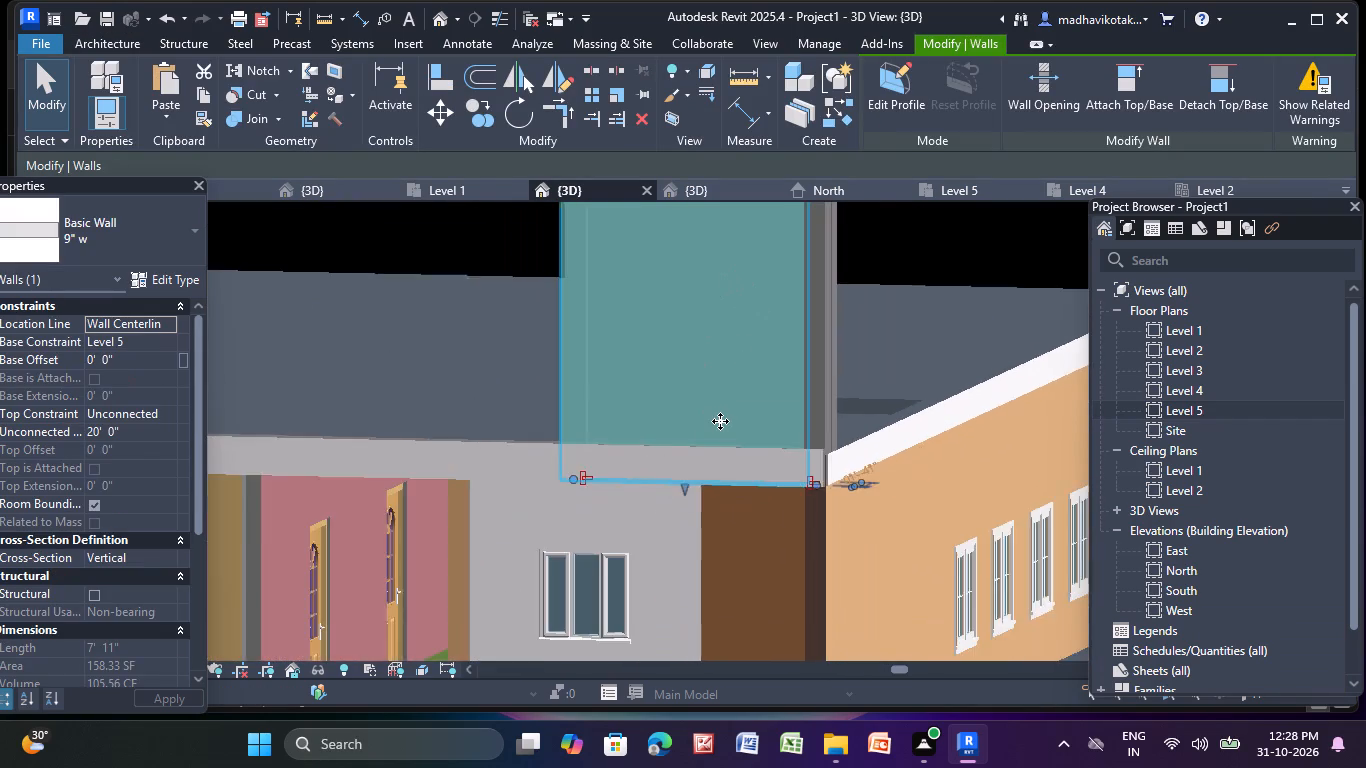
scroll(720, 421, down, 7)
middle_drag(720, 421, 704, 437)
scroll(705, 434, up, 4)
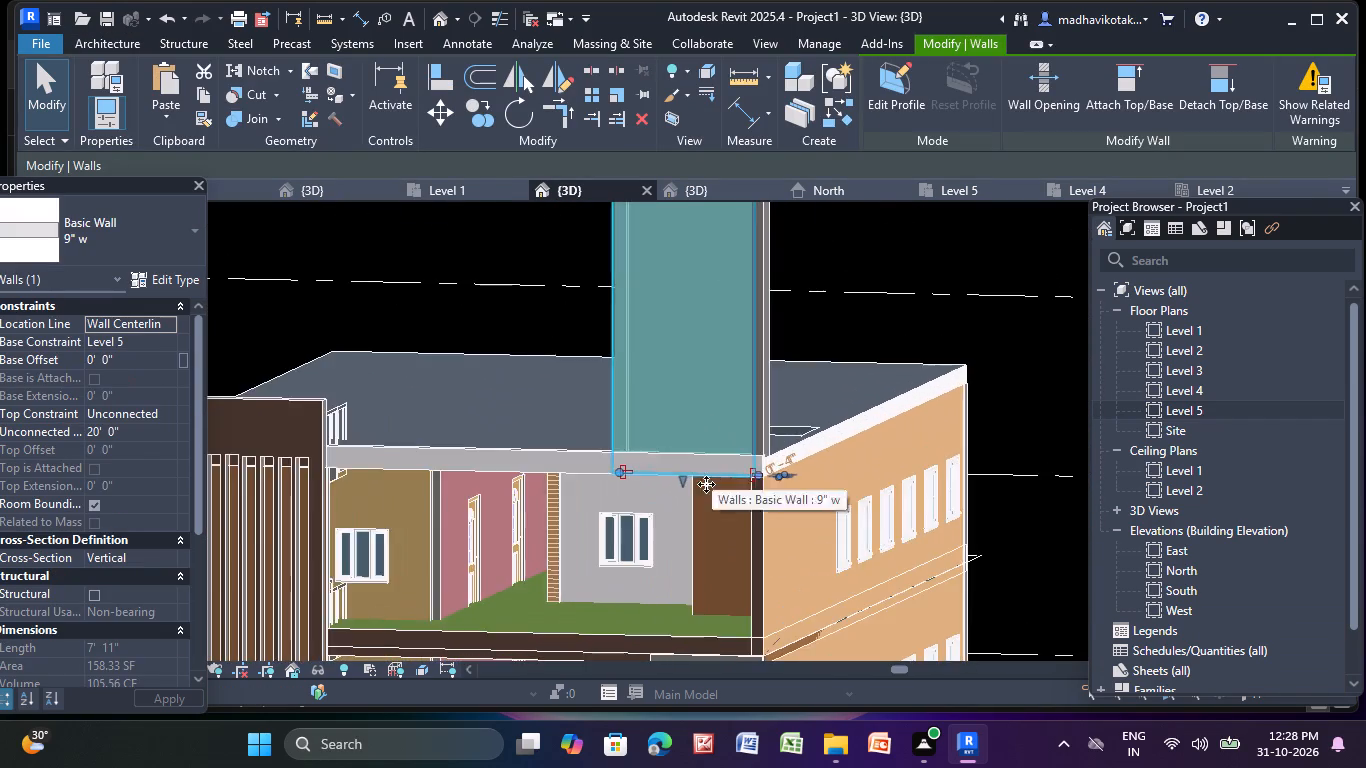
scroll(700, 485, up, 7)
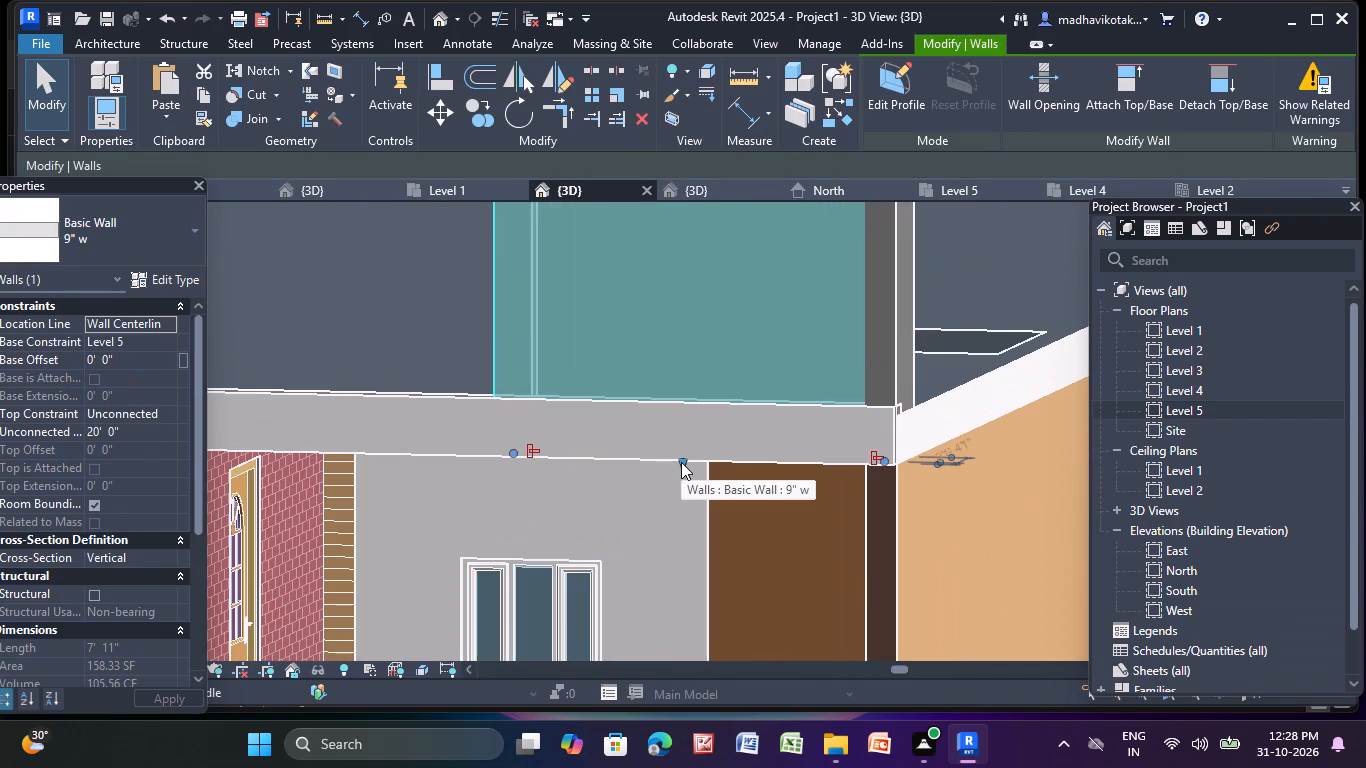
scroll(686, 392, down, 4)
middle_drag(674, 319, 674, 552)
scroll(681, 461, down, 7)
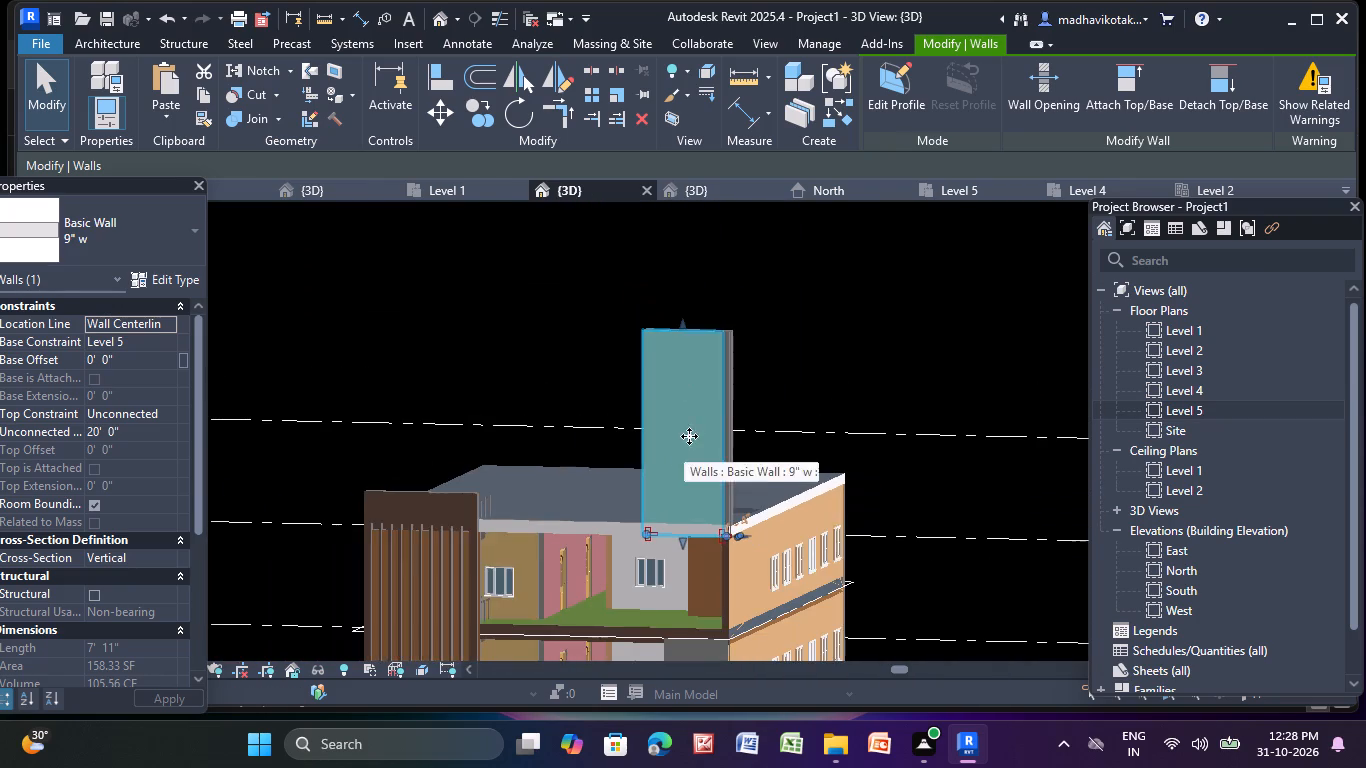
drag(680, 331, 691, 486)
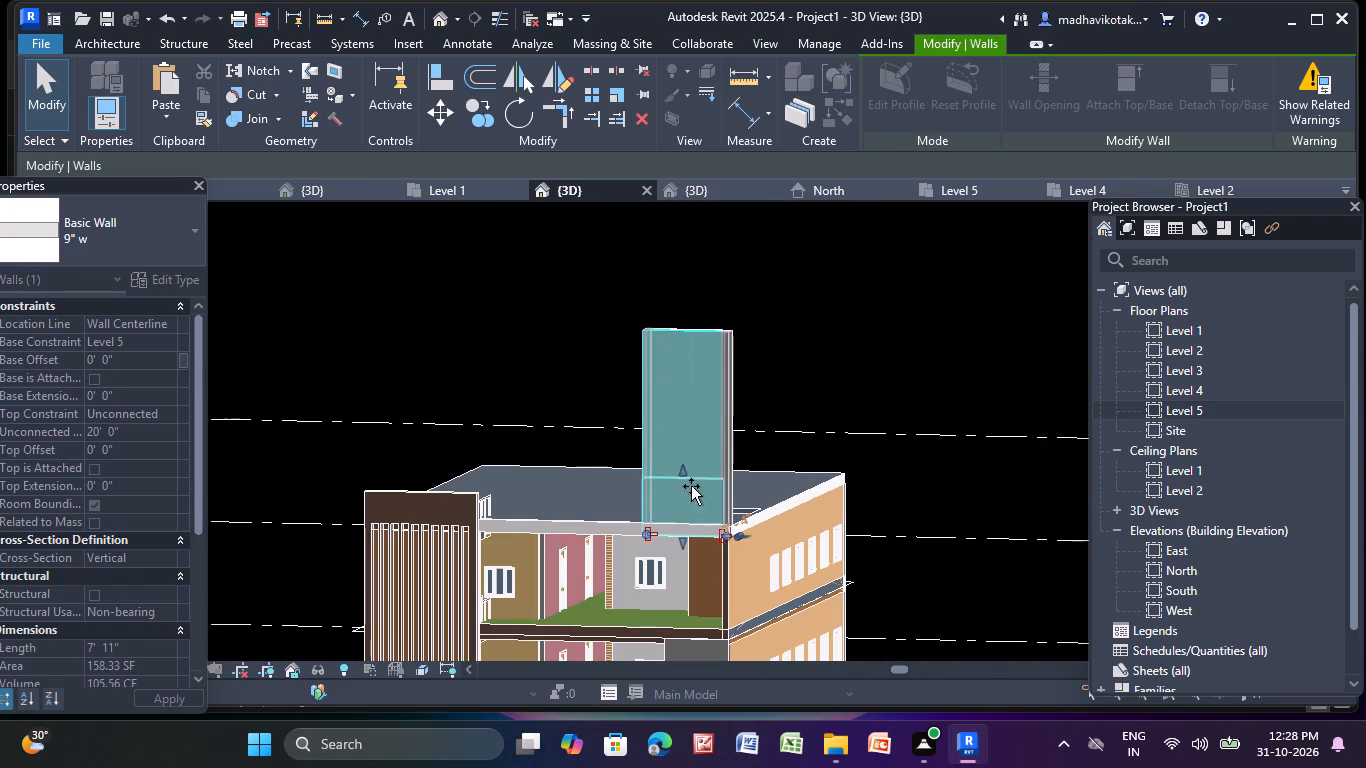
drag(691, 486, 709, 479)
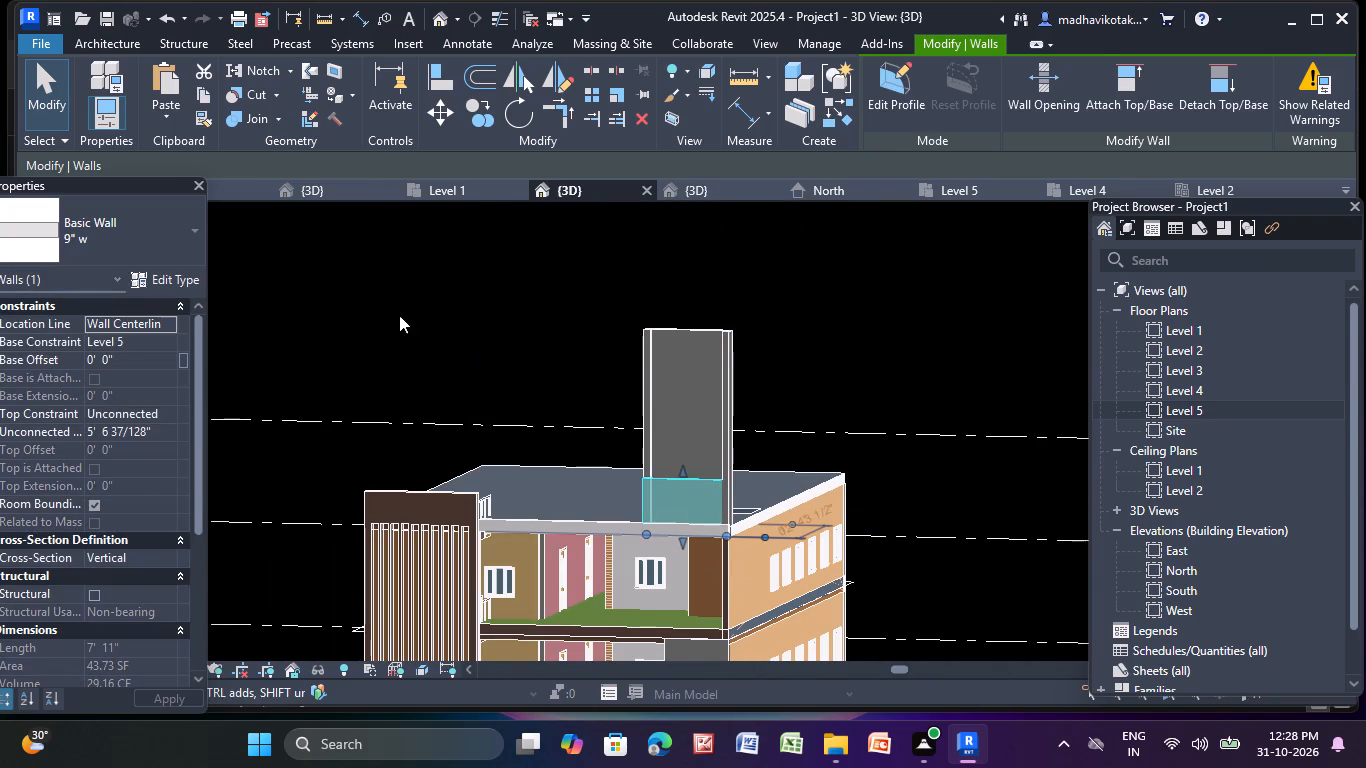
click(382, 304)
Delete the tall rear wall and both short end walls of the rectangle on the roof.
click(690, 382)
scroll(707, 379, up, 3)
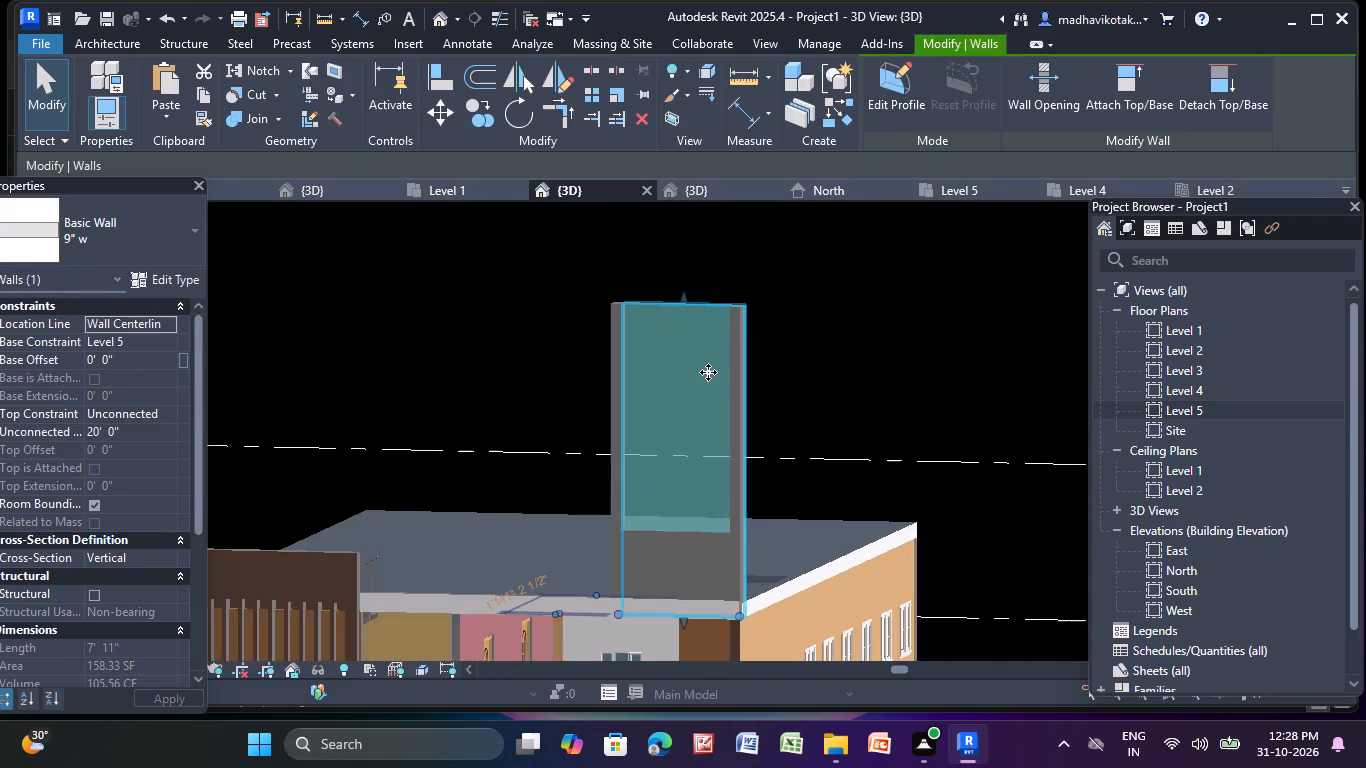
key(Delete)
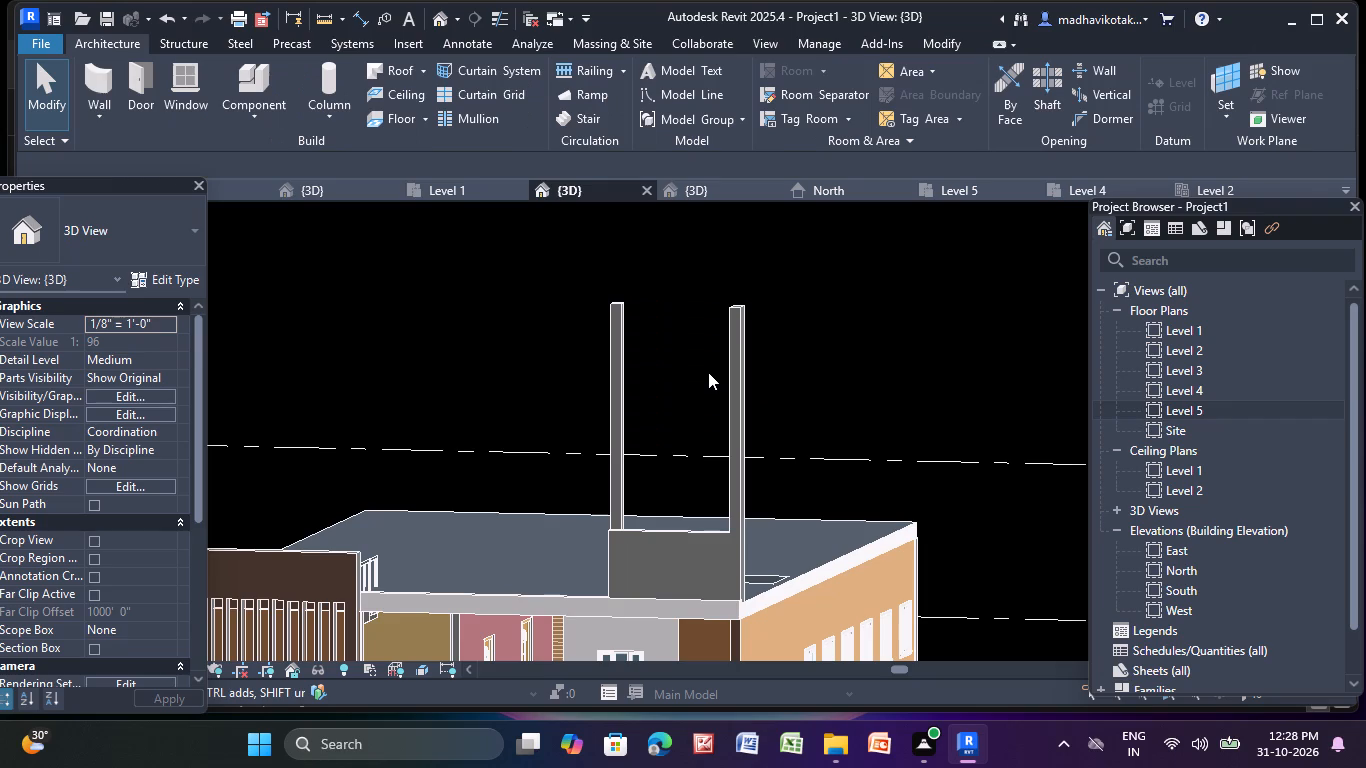
click(615, 365)
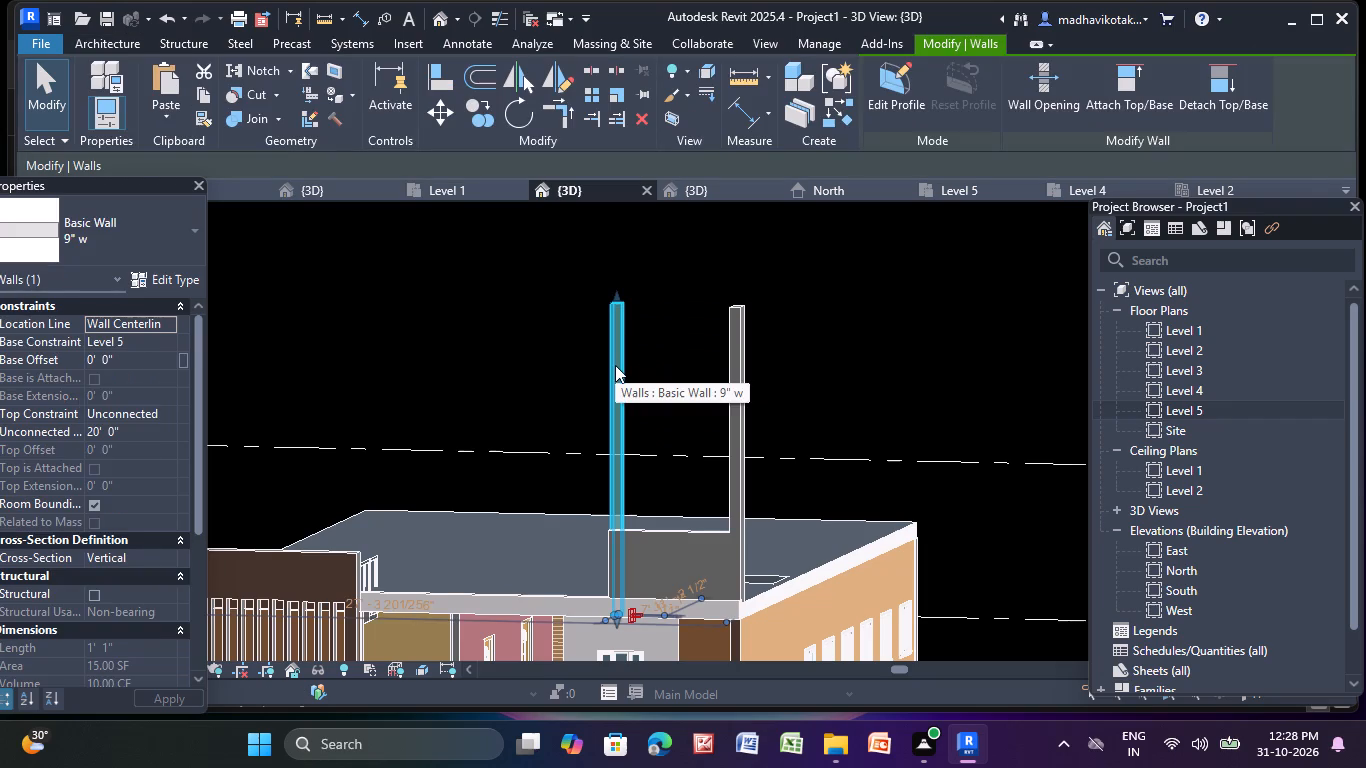
key(Delete)
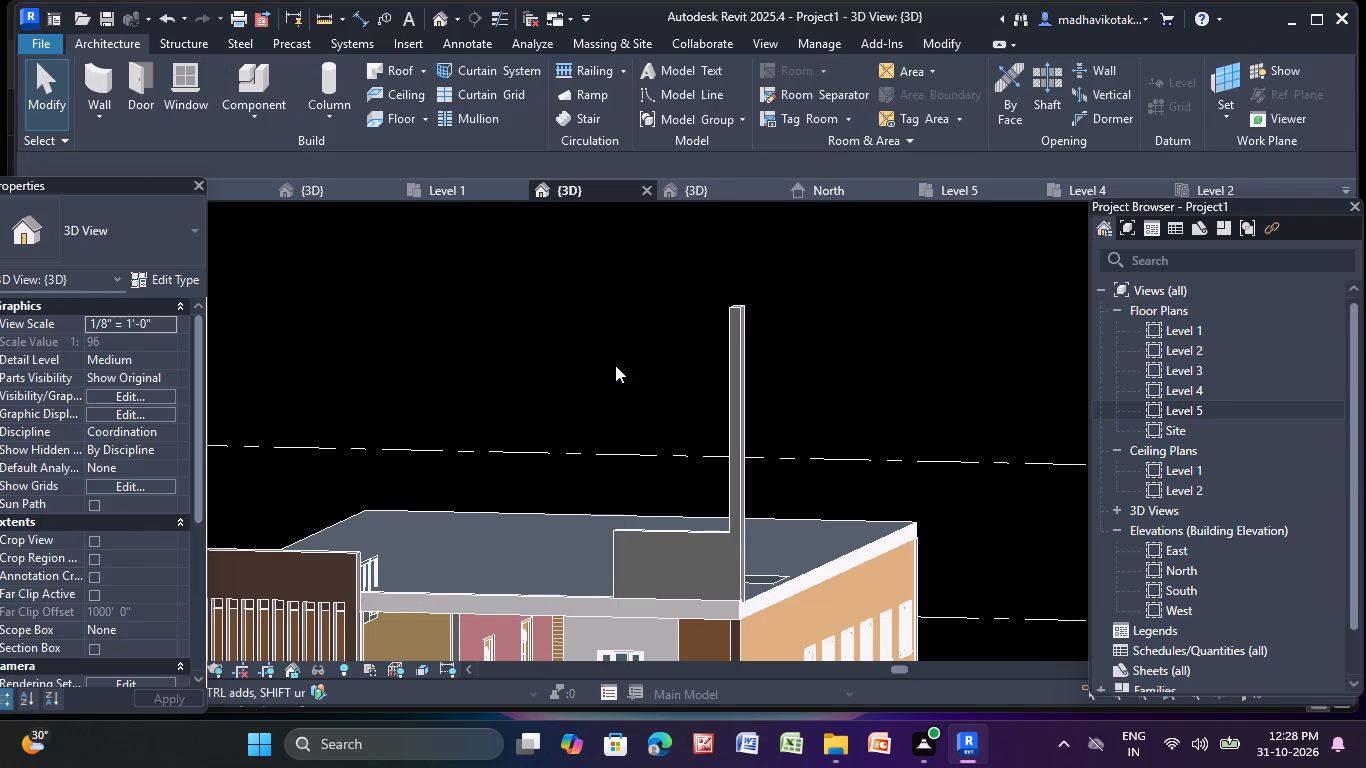
click(730, 406)
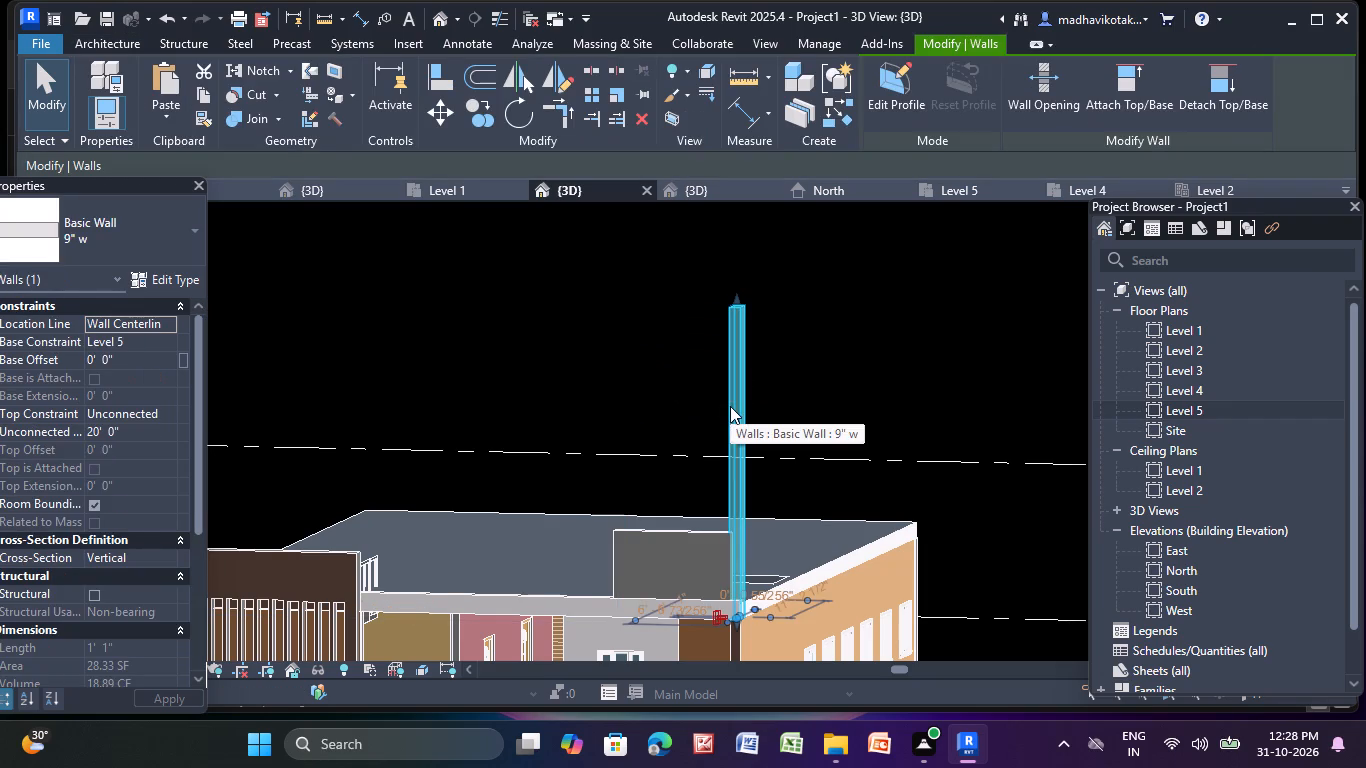
key(Delete)
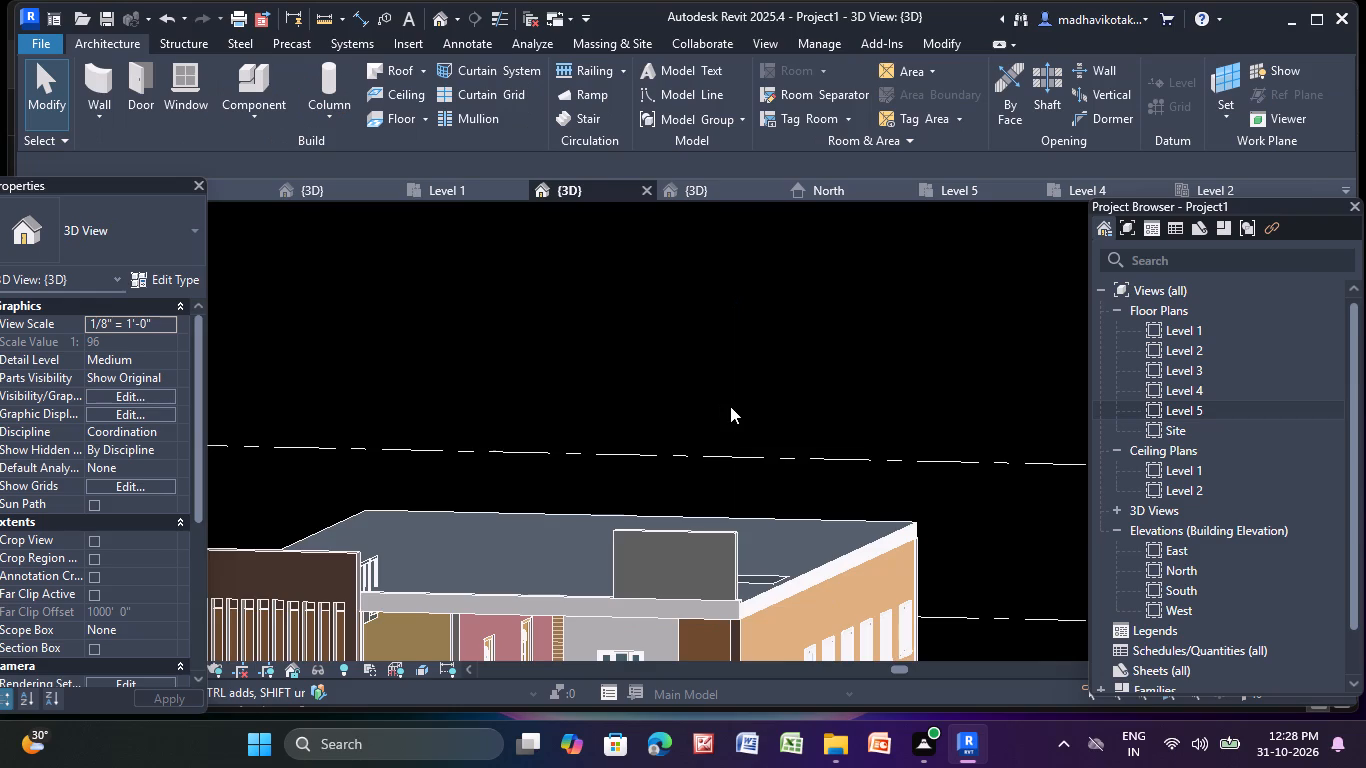
Extend the remaining roof corner wall to the building's outer side edge, making it about 8'-3" long.
scroll(735, 408, down, 1)
shift+middle_drag(735, 408, 762, 422)
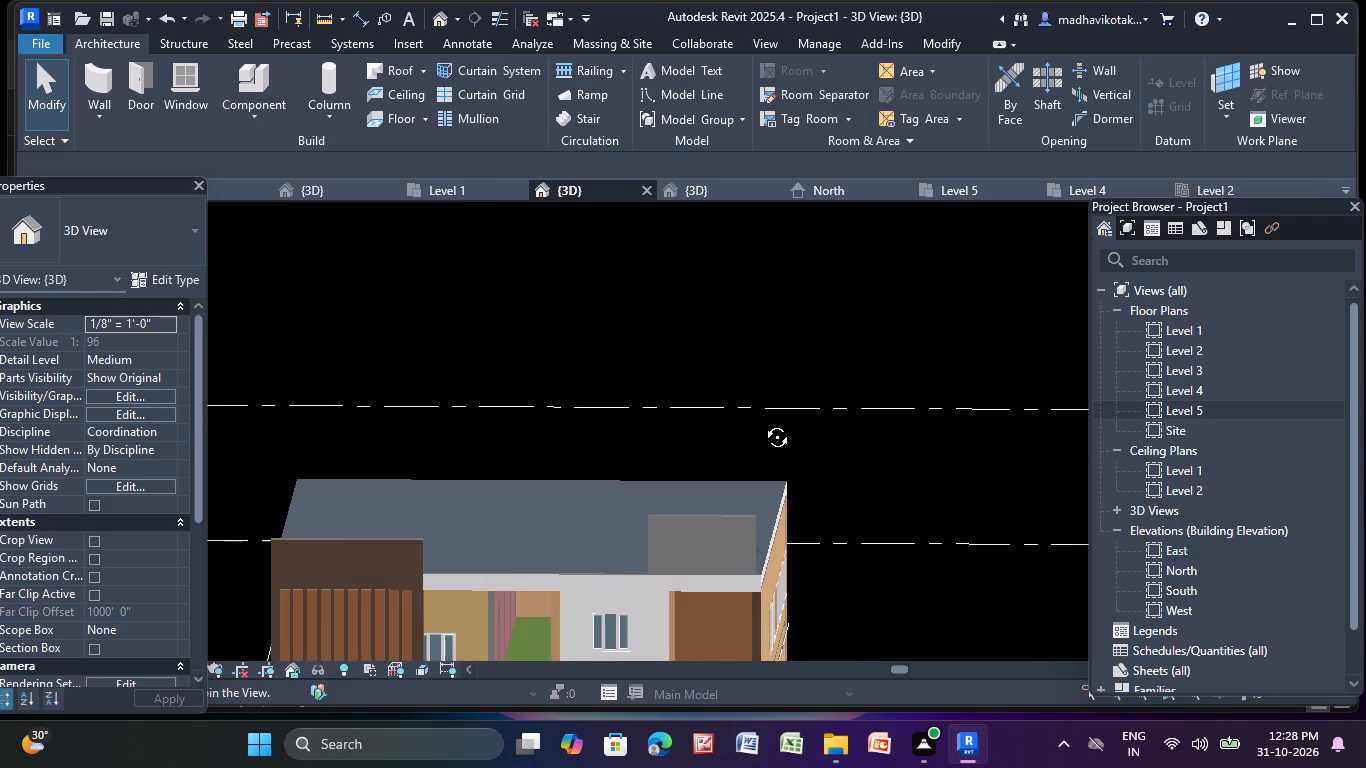
shift+middle_drag(762, 422, 781, 419)
shift+scroll(780, 418, down, 1)
scroll(738, 534, up, 4)
scroll(738, 534, down, 3)
middle_drag(738, 534, 706, 493)
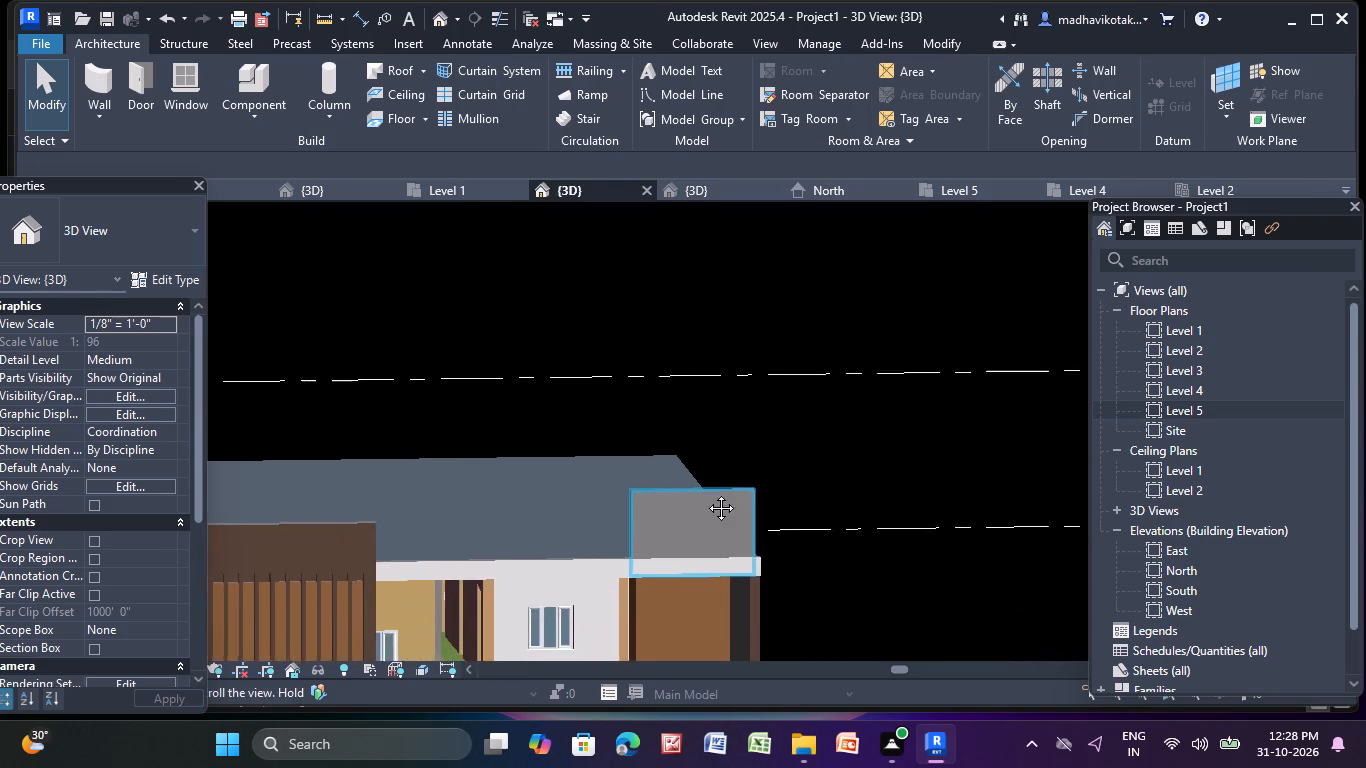
middle_drag(706, 493, 642, 386)
middle_drag(757, 369, 756, 352)
scroll(657, 389, down, 7)
scroll(820, 441, down, 1)
shift+middle_drag(820, 441, 801, 432)
scroll(654, 415, up, 11)
click(699, 386)
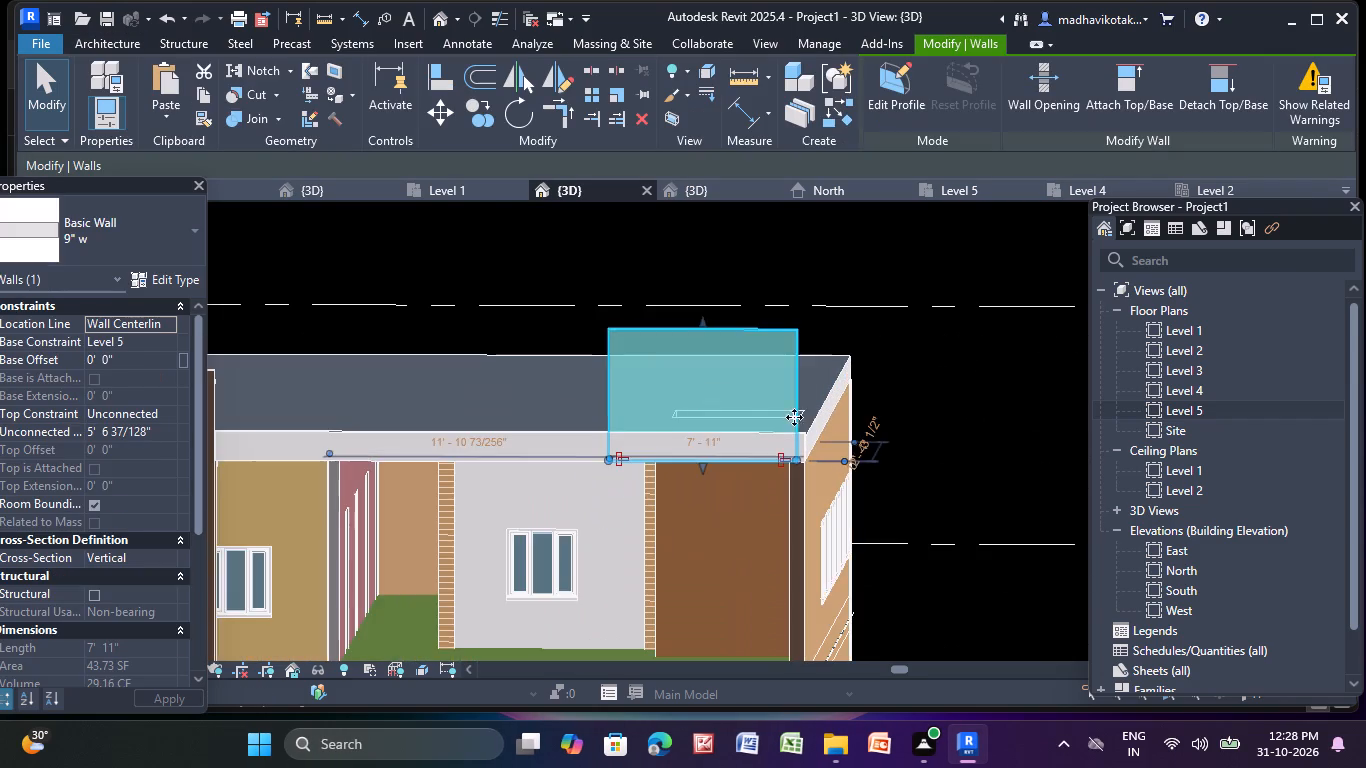
scroll(823, 424, up, 14)
middle_drag(799, 603, 769, 490)
drag(752, 536, 801, 536)
key(Escape)
key(Escape)
scroll(719, 300, down, 5)
key(Escape)
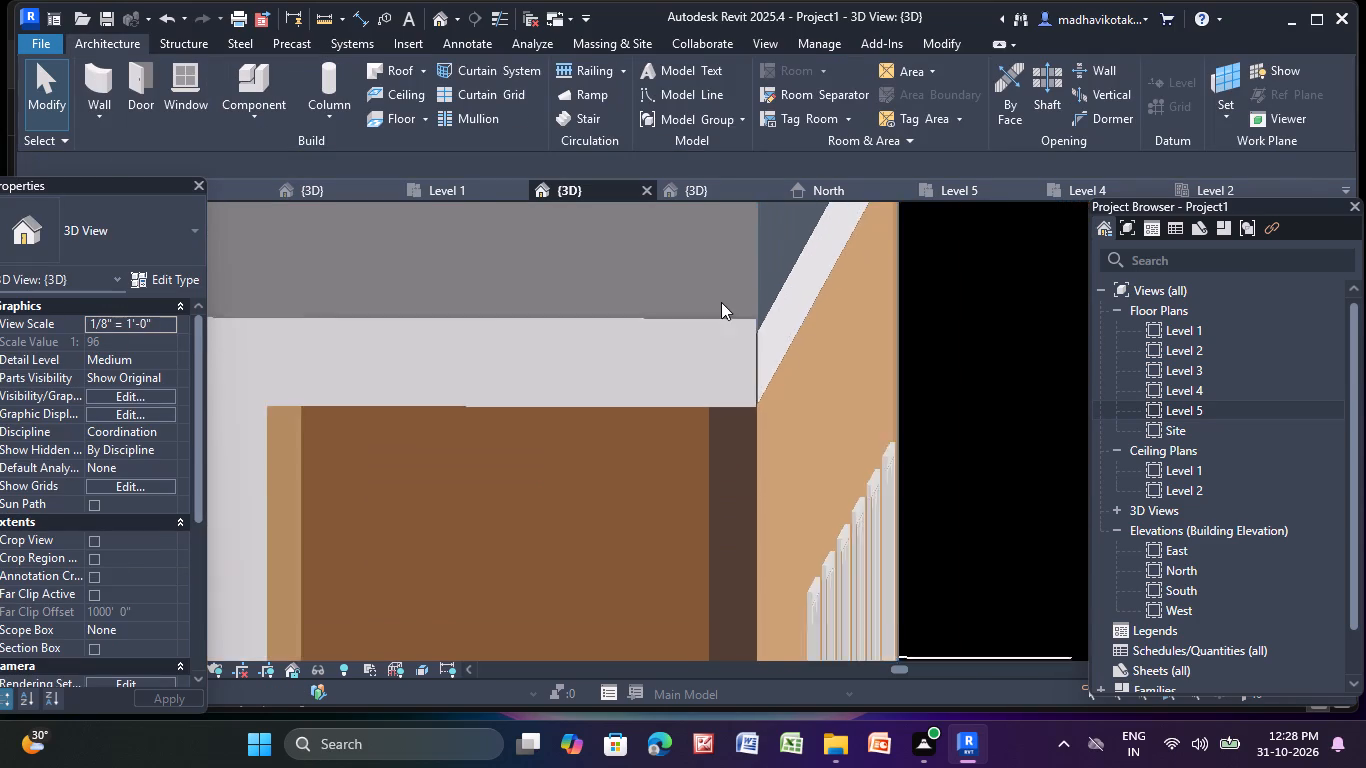
scroll(721, 302, down, 6)
key(Escape)
Raise the base of the roof corner wall to the top of the roof edge, about 1'-2 1/2" above Level 5.
middle_drag(733, 320, 827, 462)
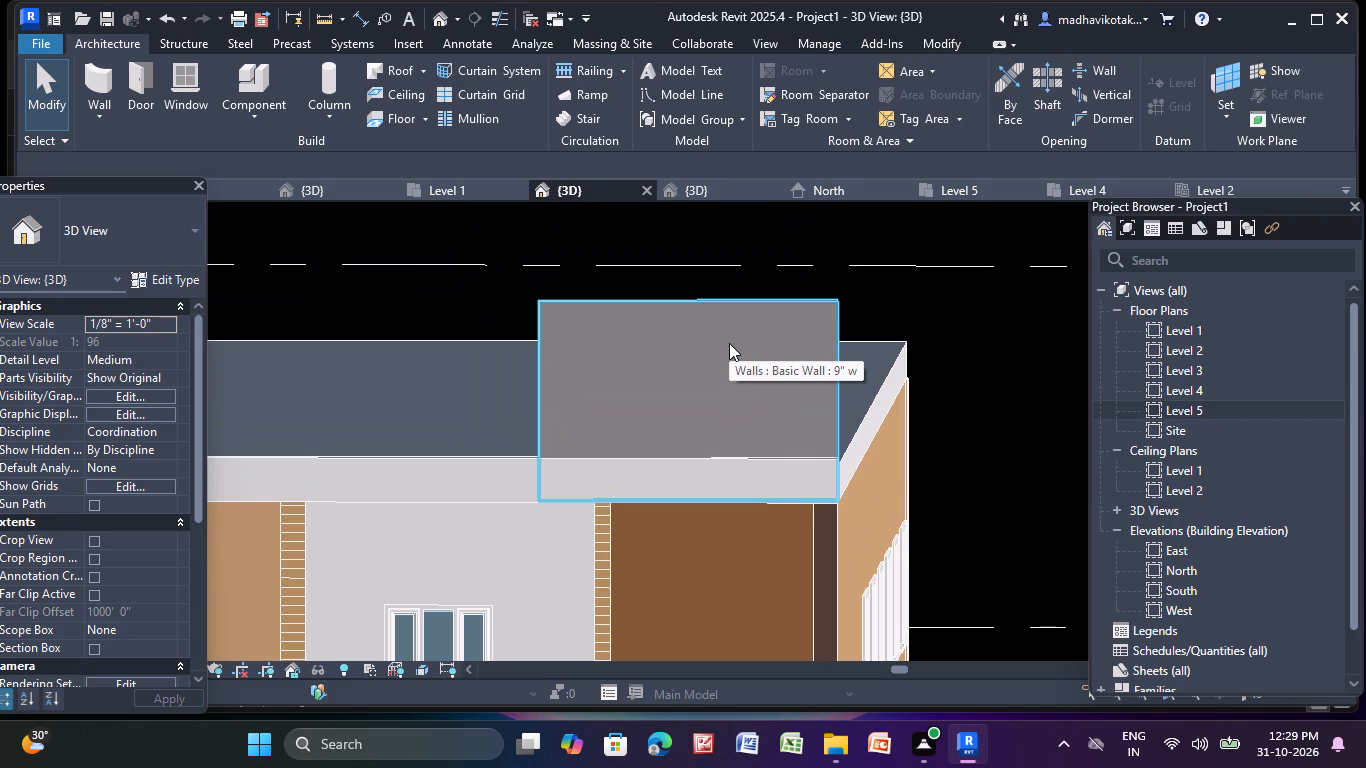
click(729, 343)
scroll(698, 520, up, 2)
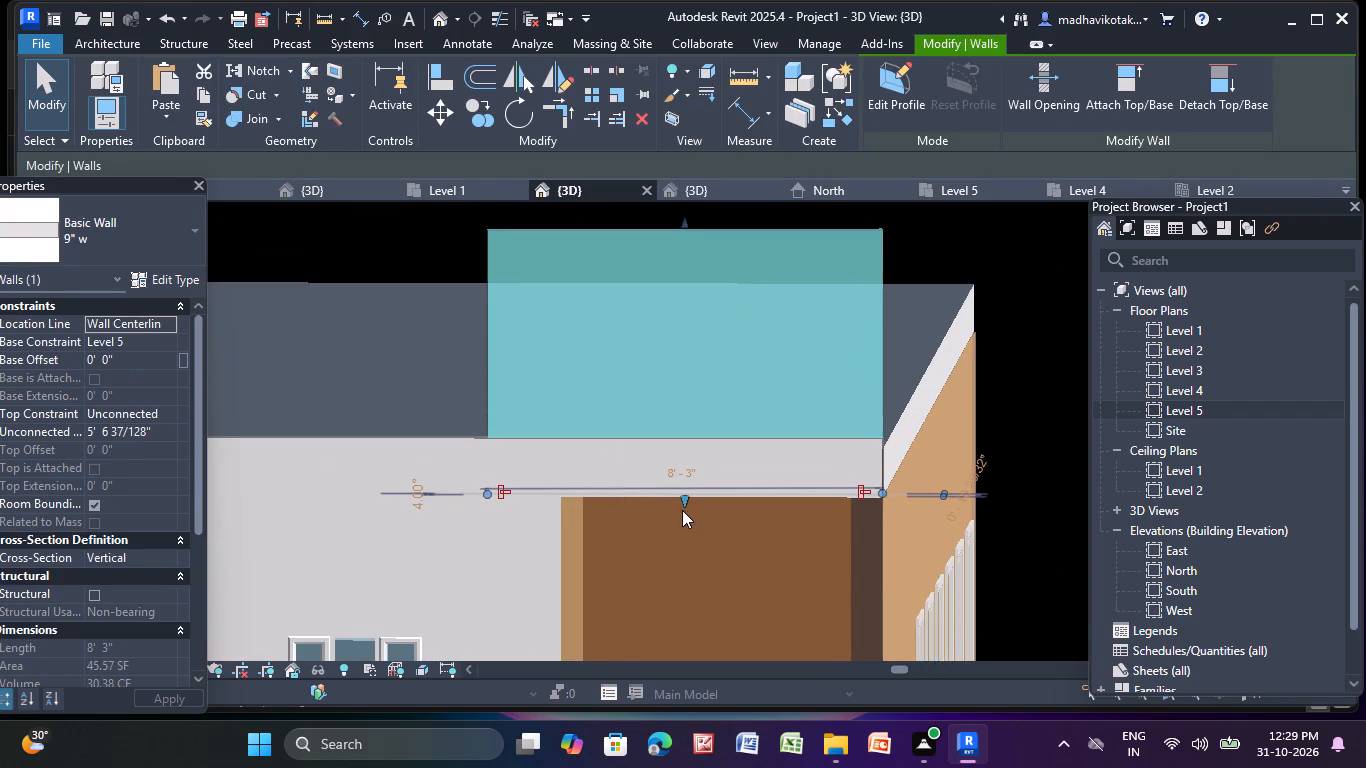
drag(686, 500, 683, 448)
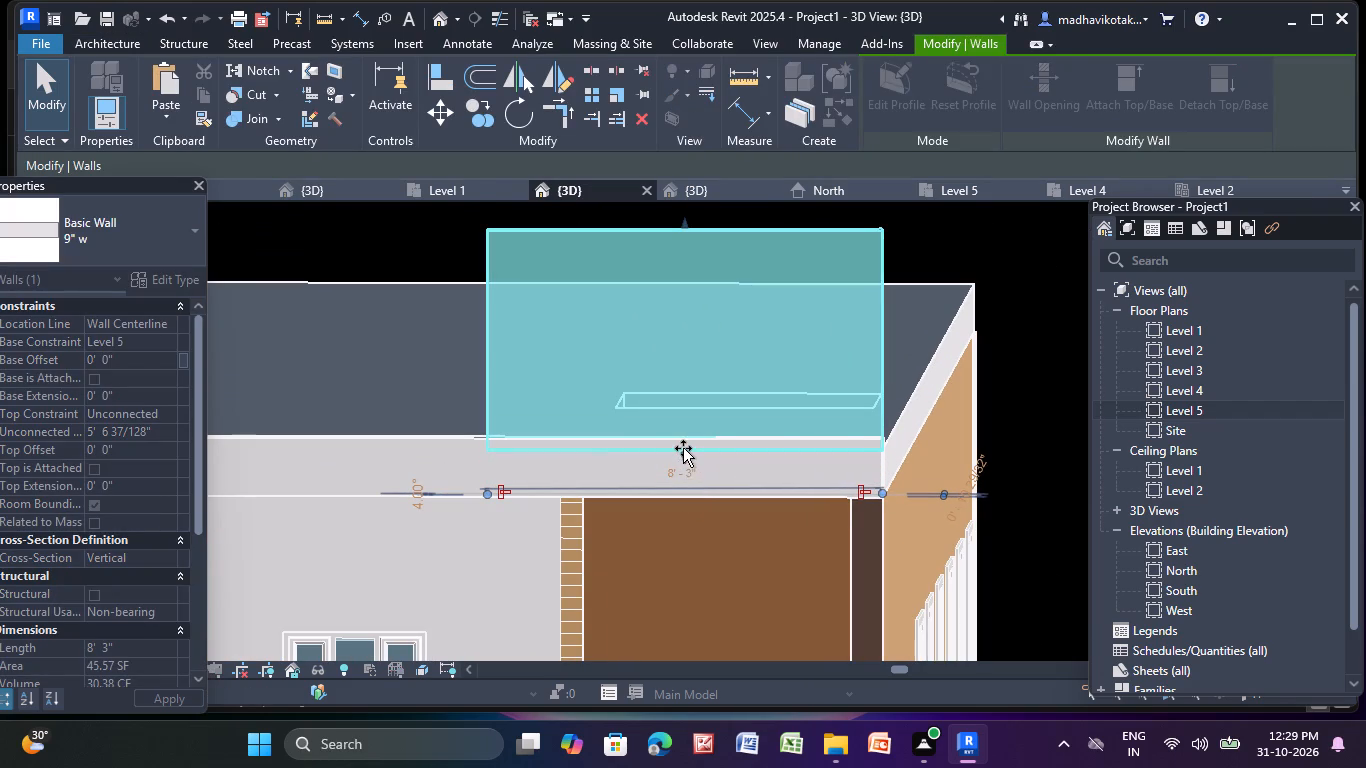
drag(683, 448, 688, 434)
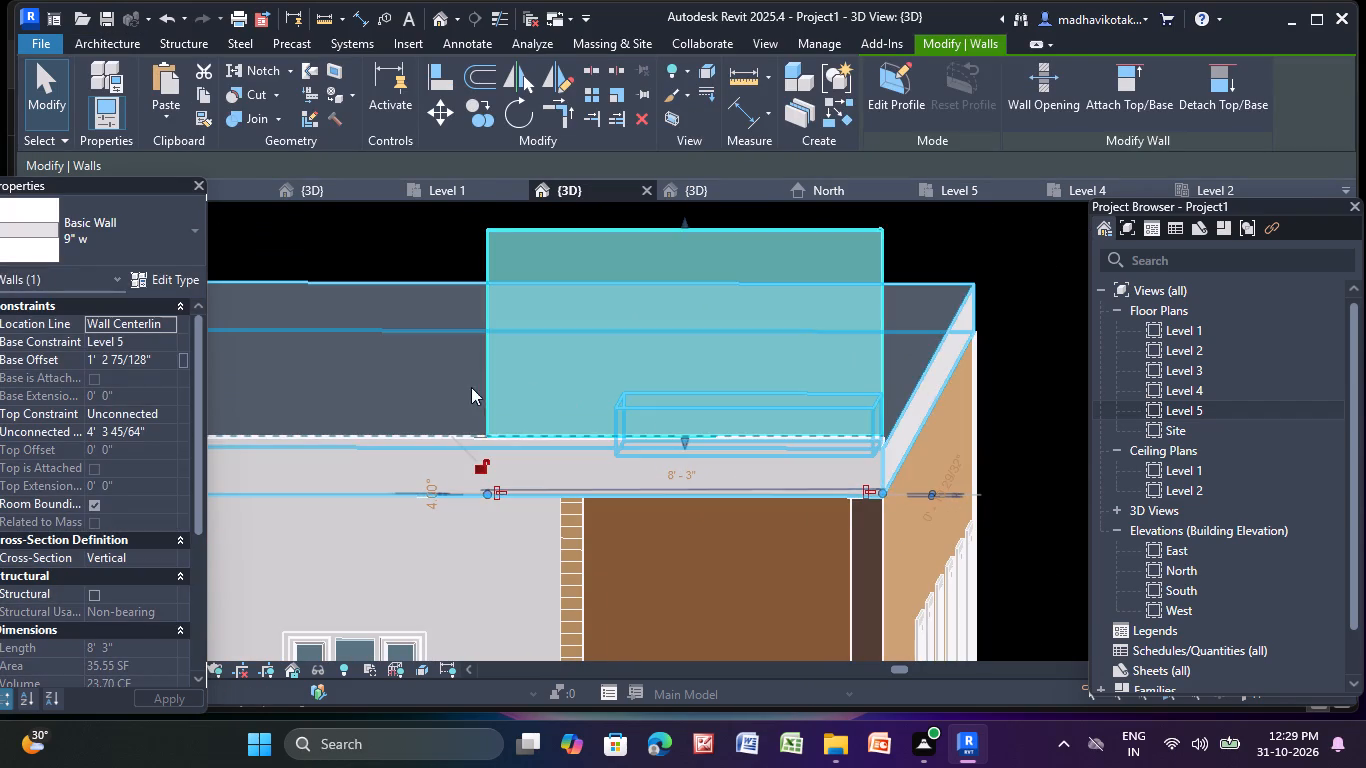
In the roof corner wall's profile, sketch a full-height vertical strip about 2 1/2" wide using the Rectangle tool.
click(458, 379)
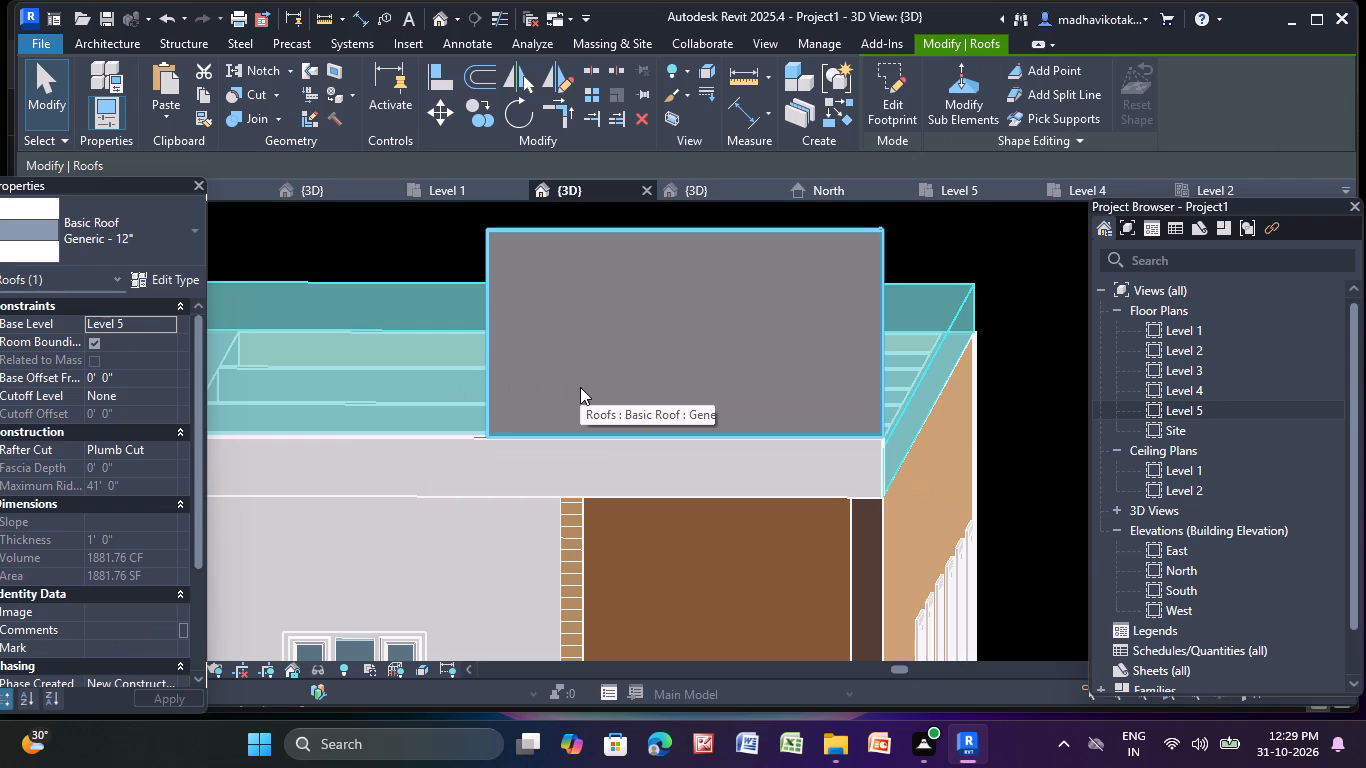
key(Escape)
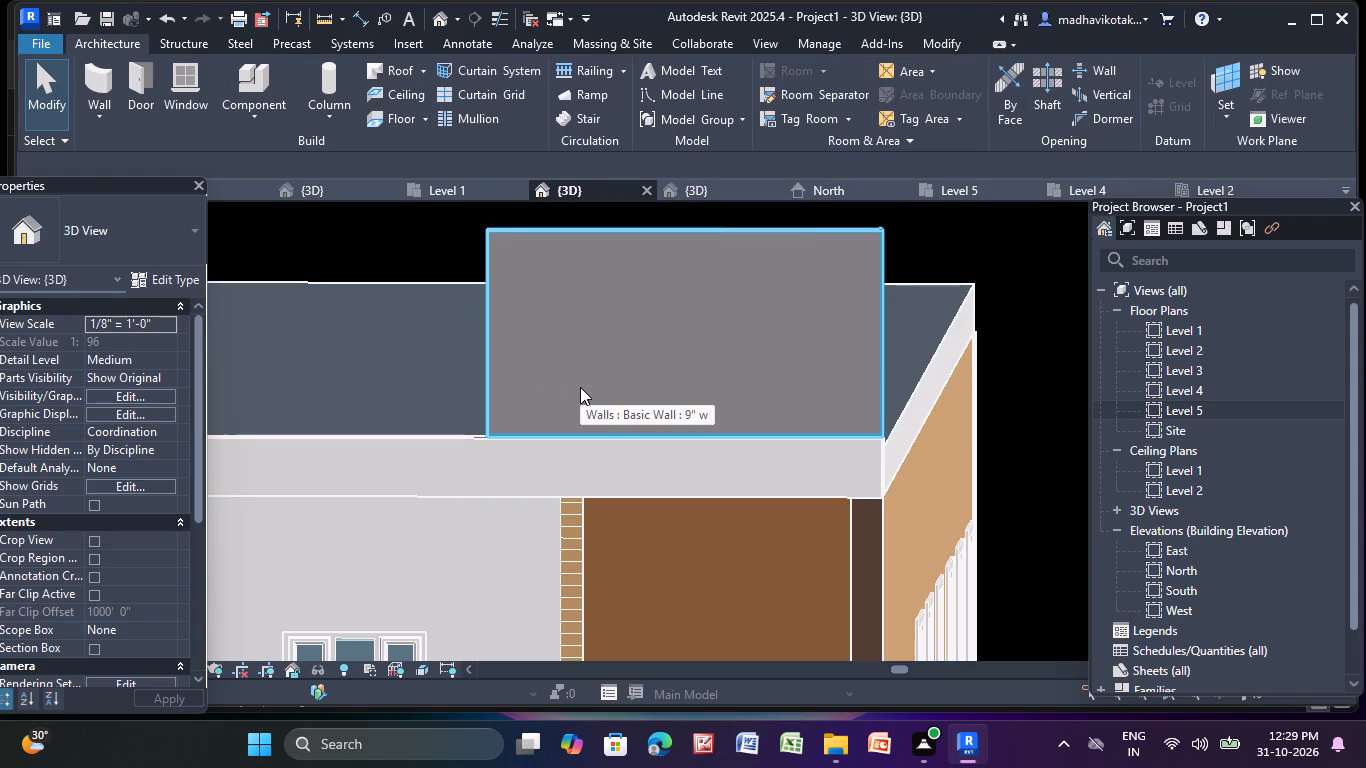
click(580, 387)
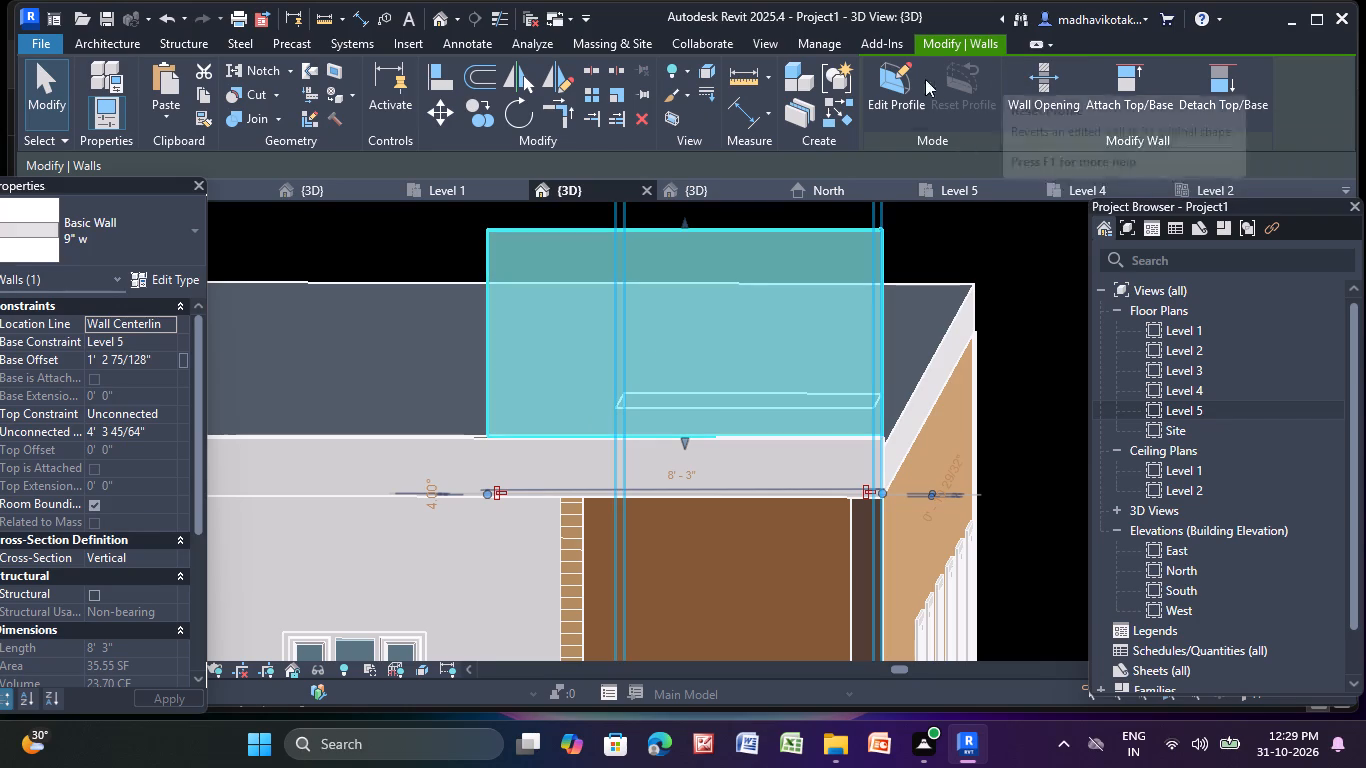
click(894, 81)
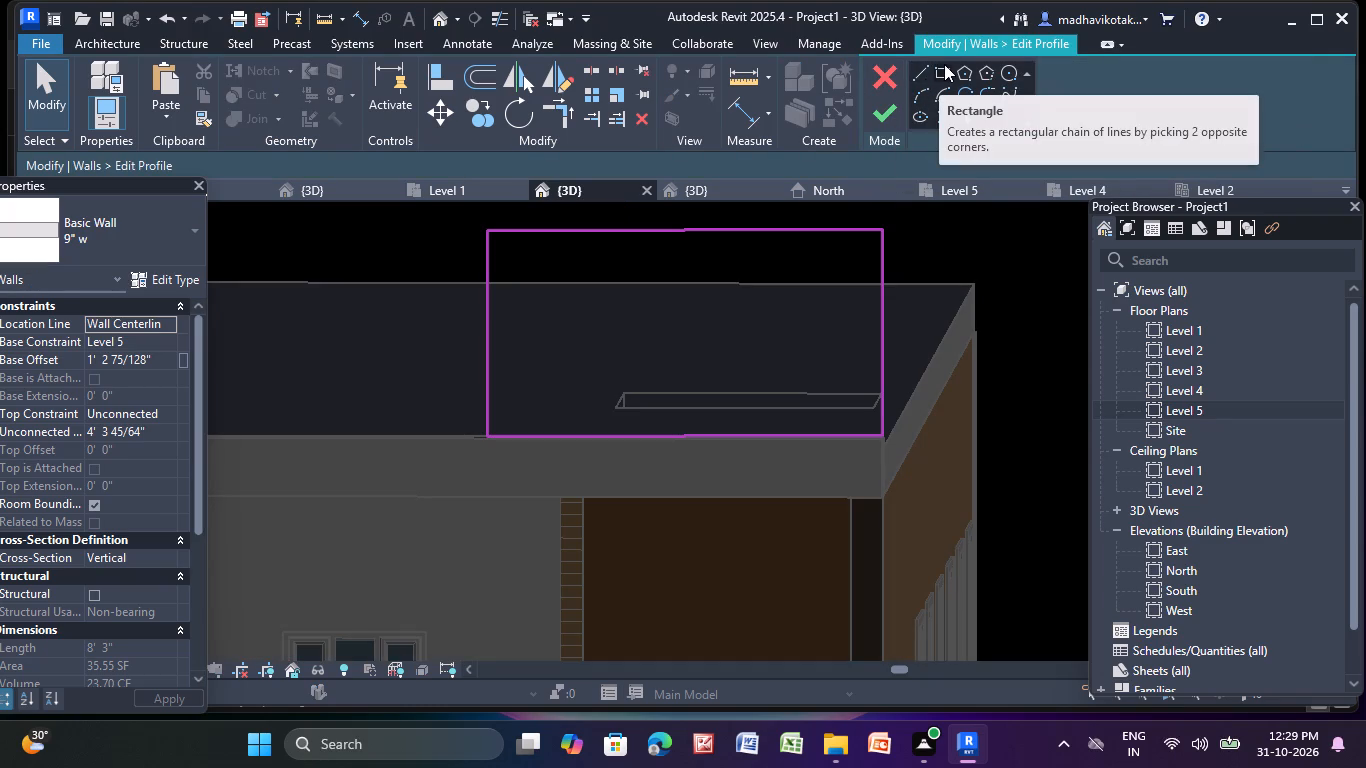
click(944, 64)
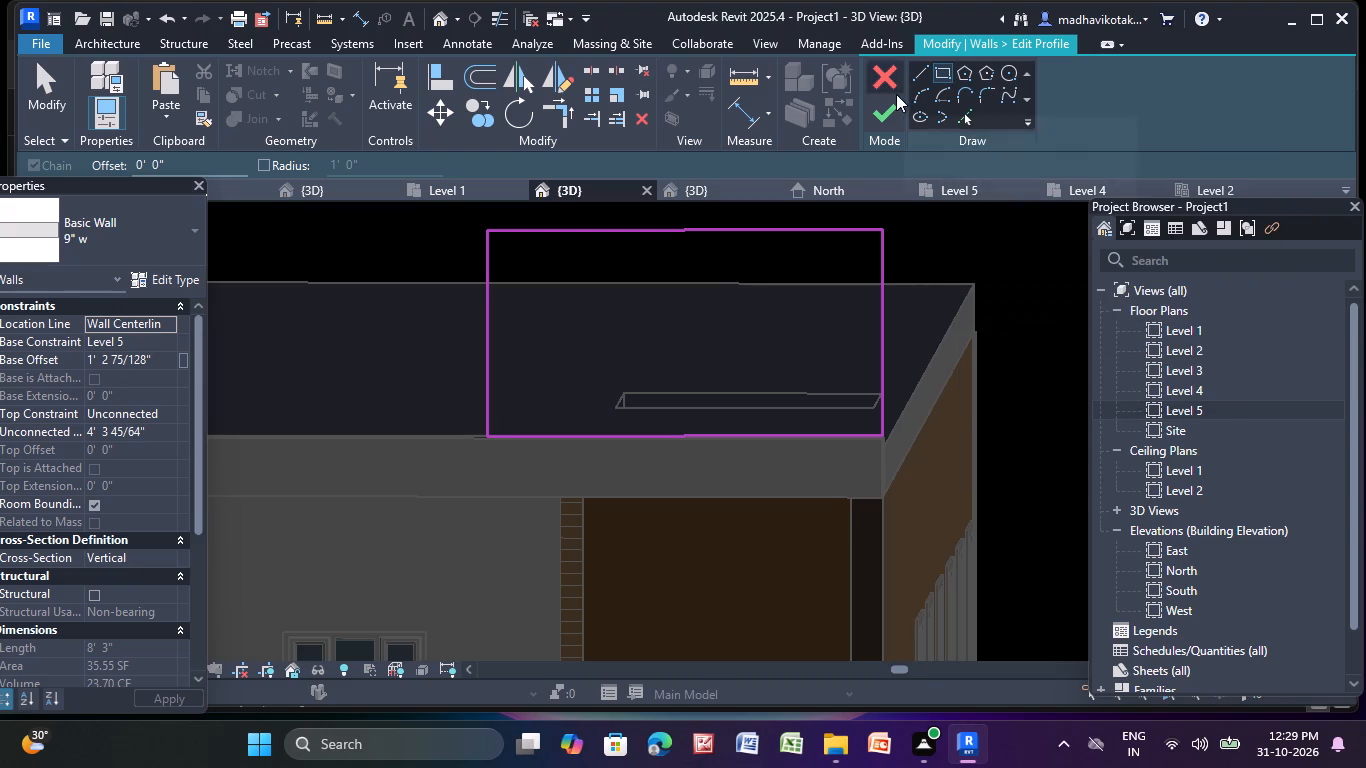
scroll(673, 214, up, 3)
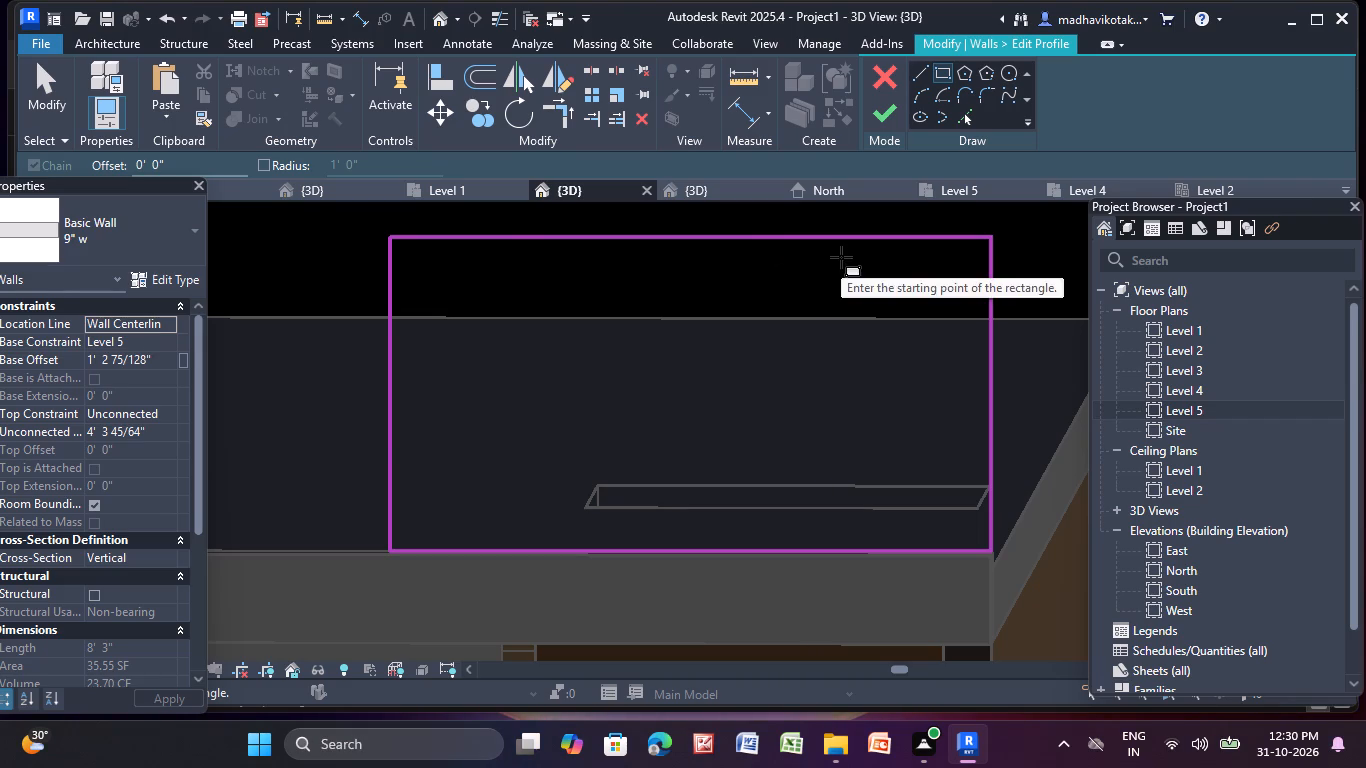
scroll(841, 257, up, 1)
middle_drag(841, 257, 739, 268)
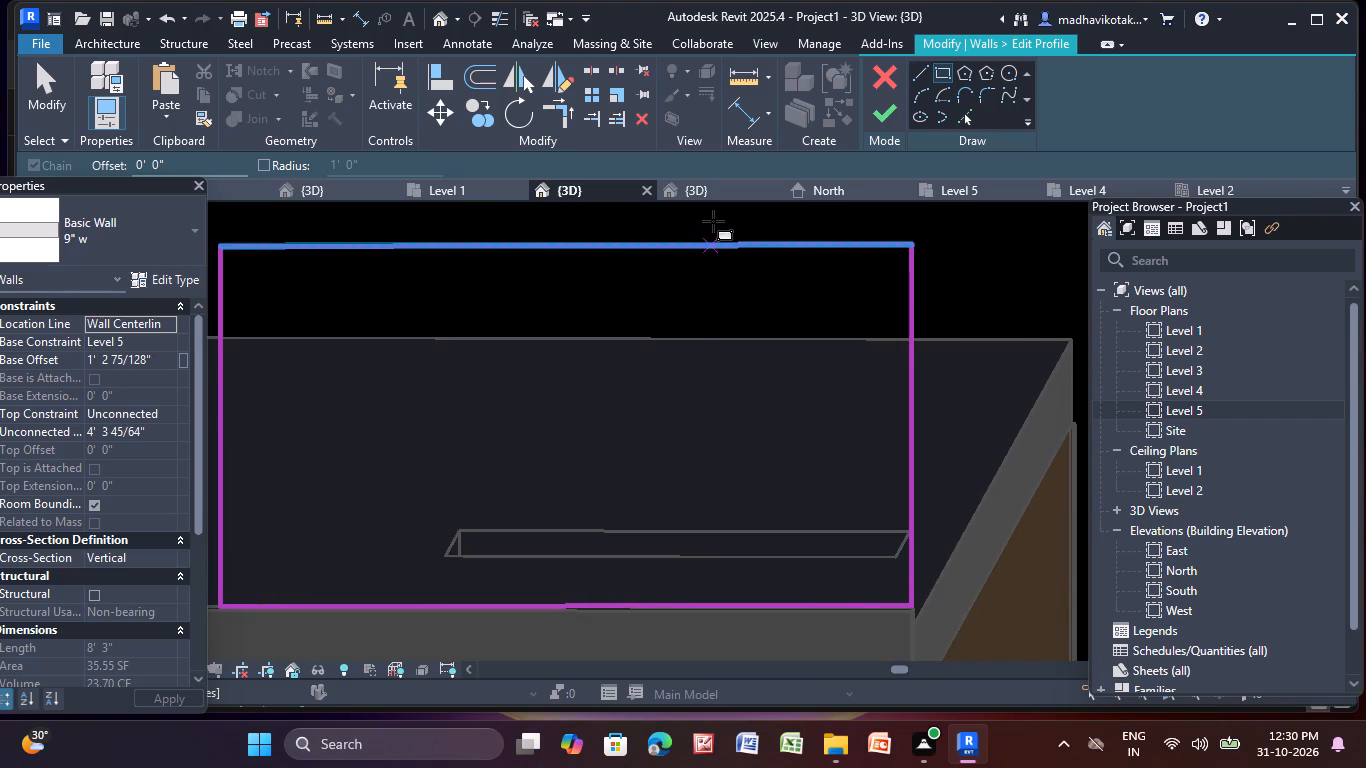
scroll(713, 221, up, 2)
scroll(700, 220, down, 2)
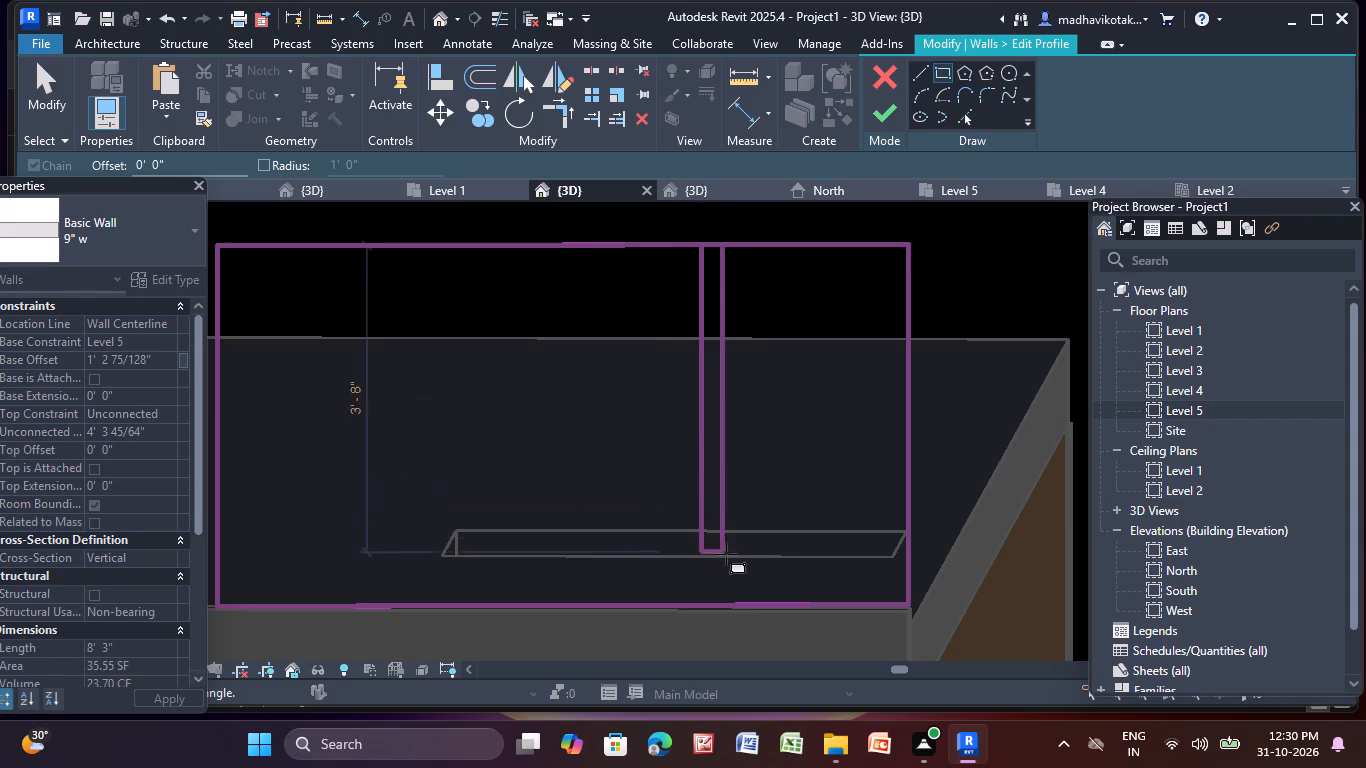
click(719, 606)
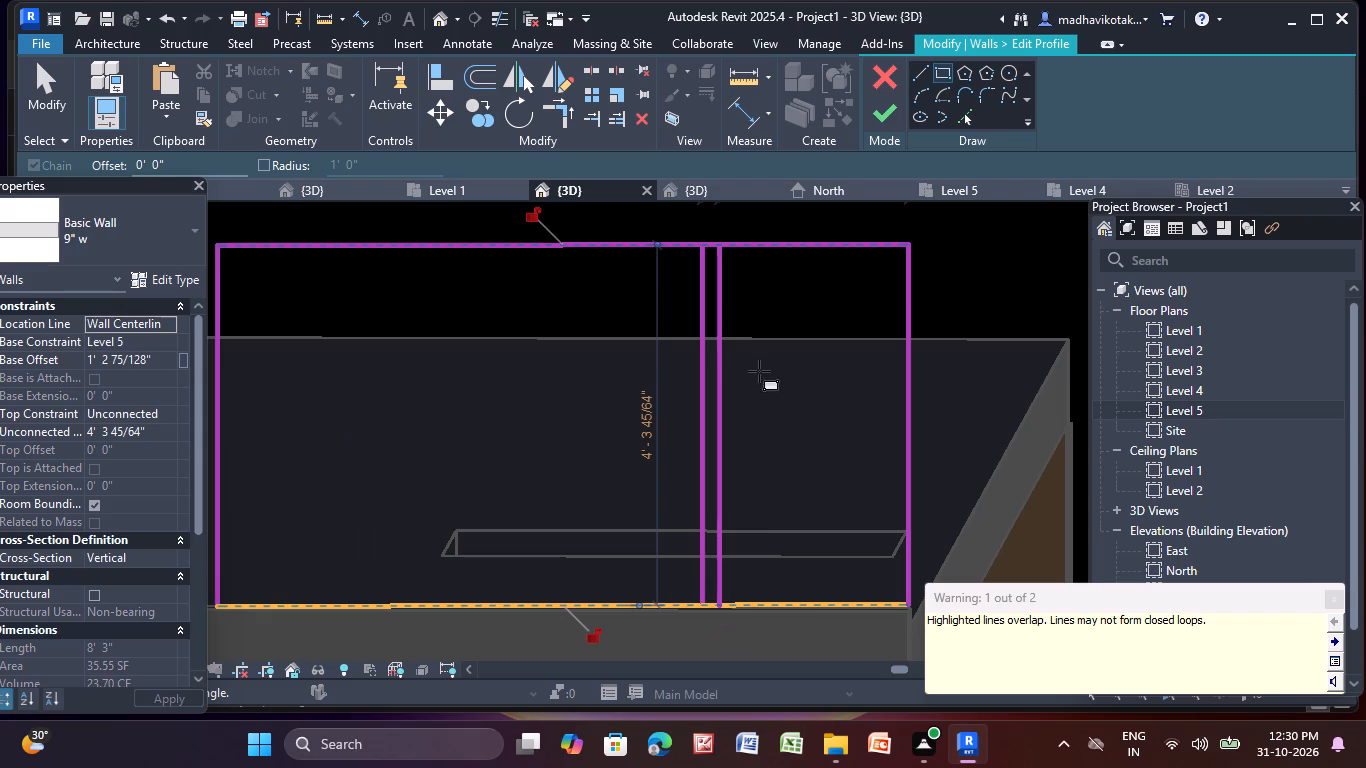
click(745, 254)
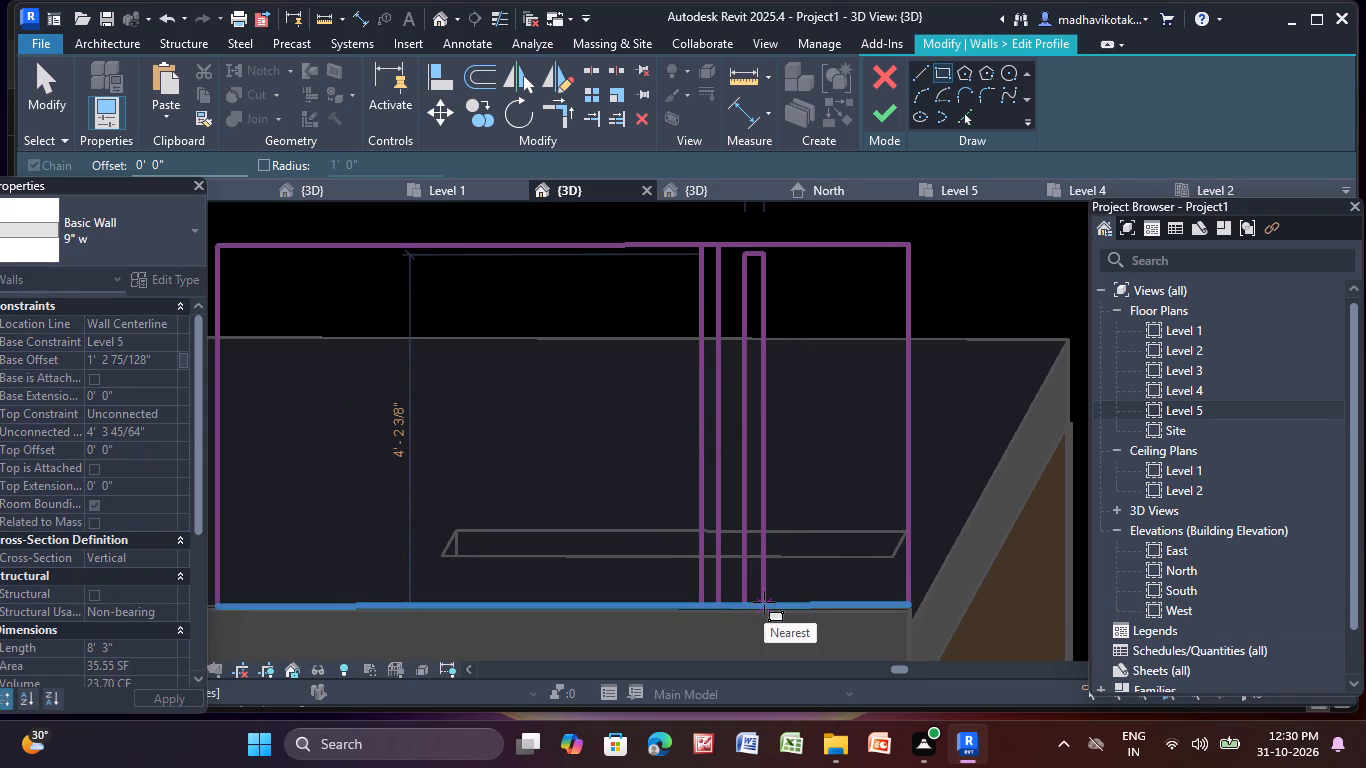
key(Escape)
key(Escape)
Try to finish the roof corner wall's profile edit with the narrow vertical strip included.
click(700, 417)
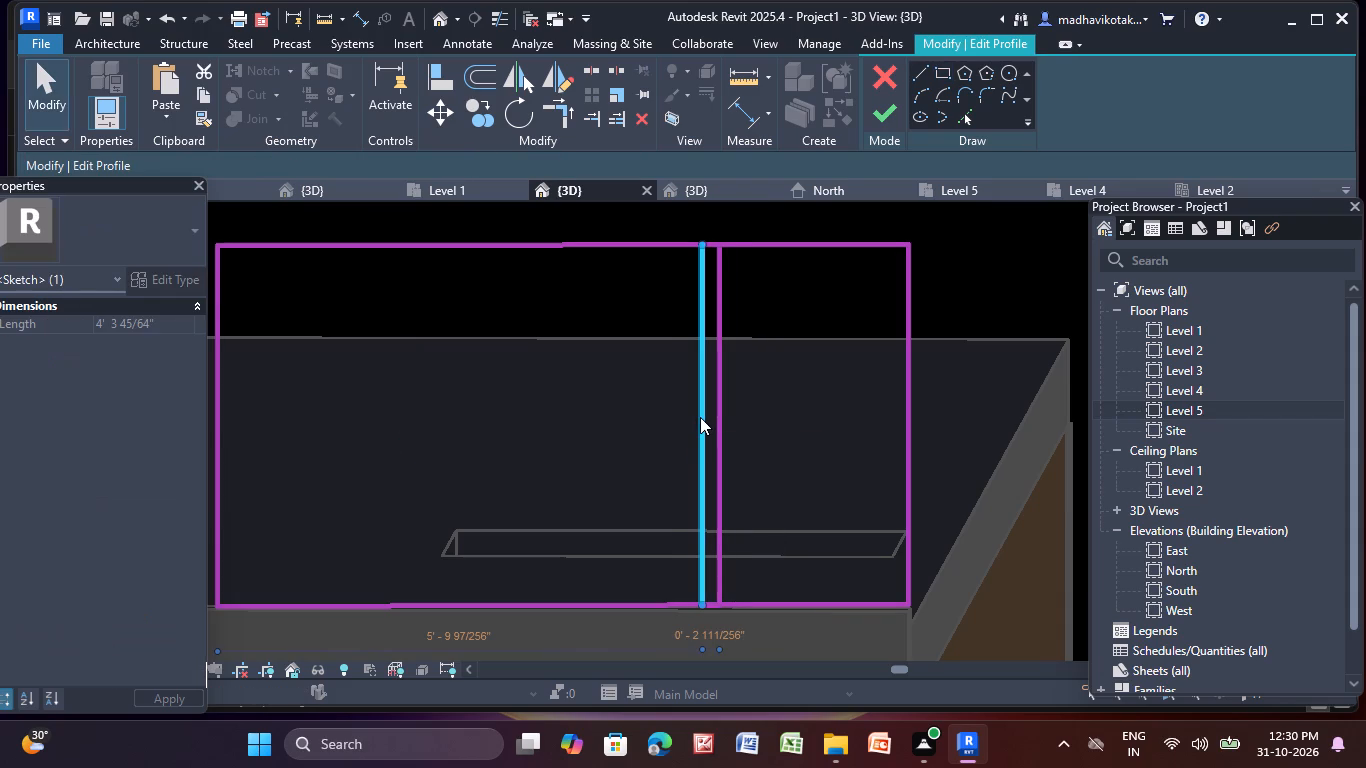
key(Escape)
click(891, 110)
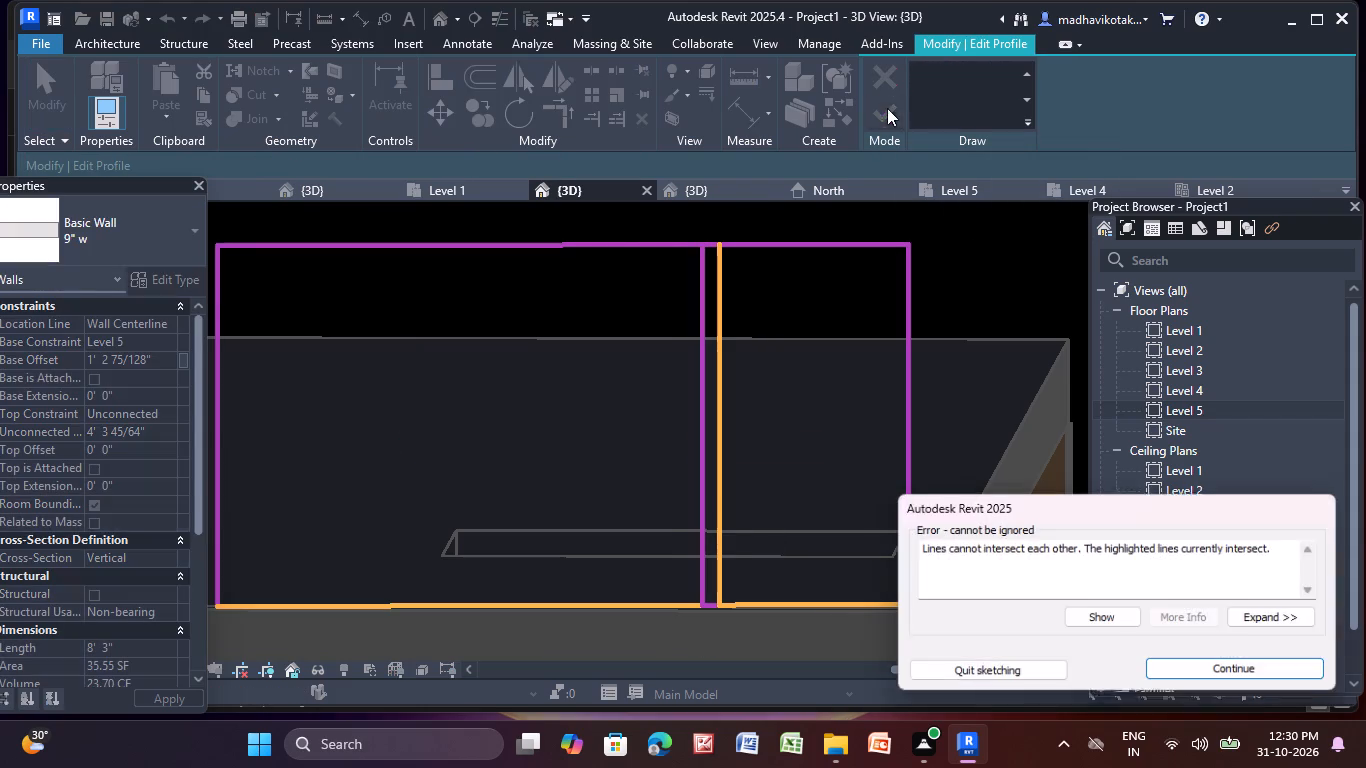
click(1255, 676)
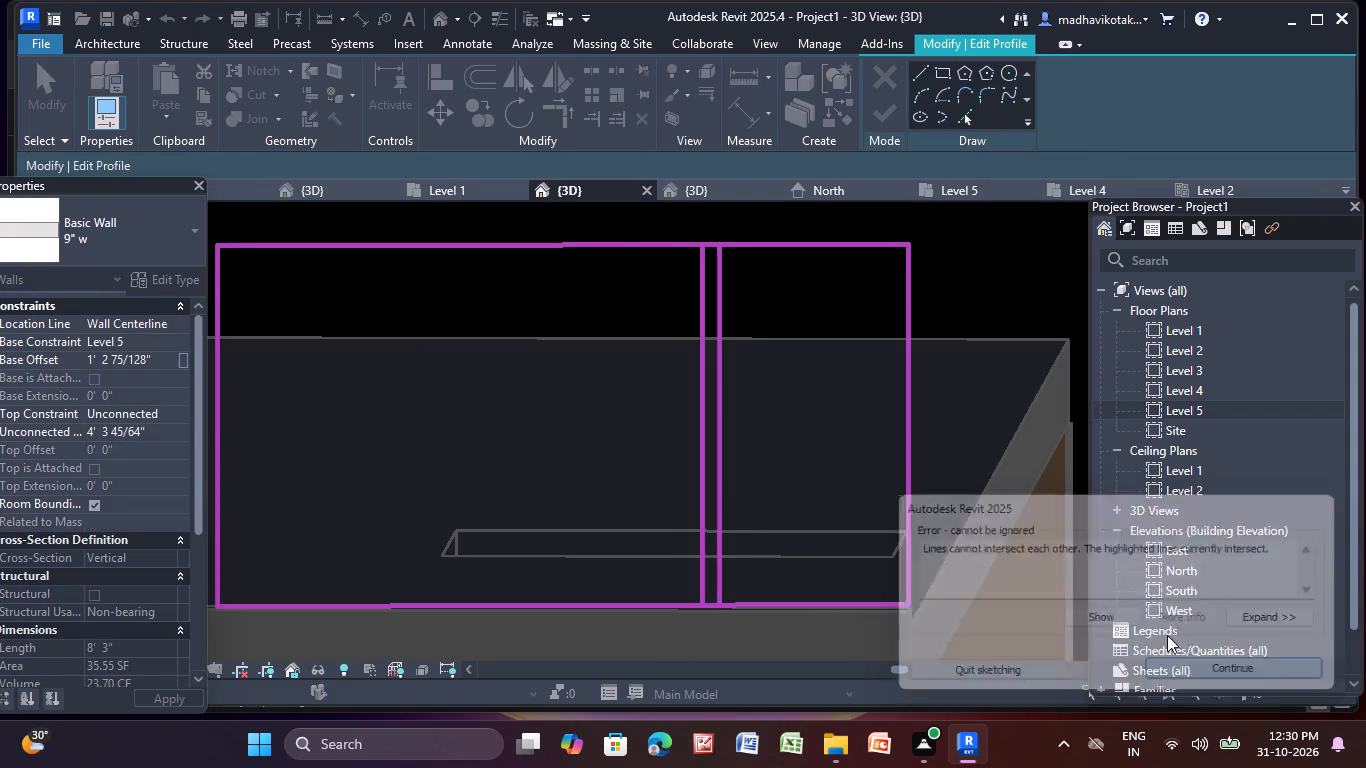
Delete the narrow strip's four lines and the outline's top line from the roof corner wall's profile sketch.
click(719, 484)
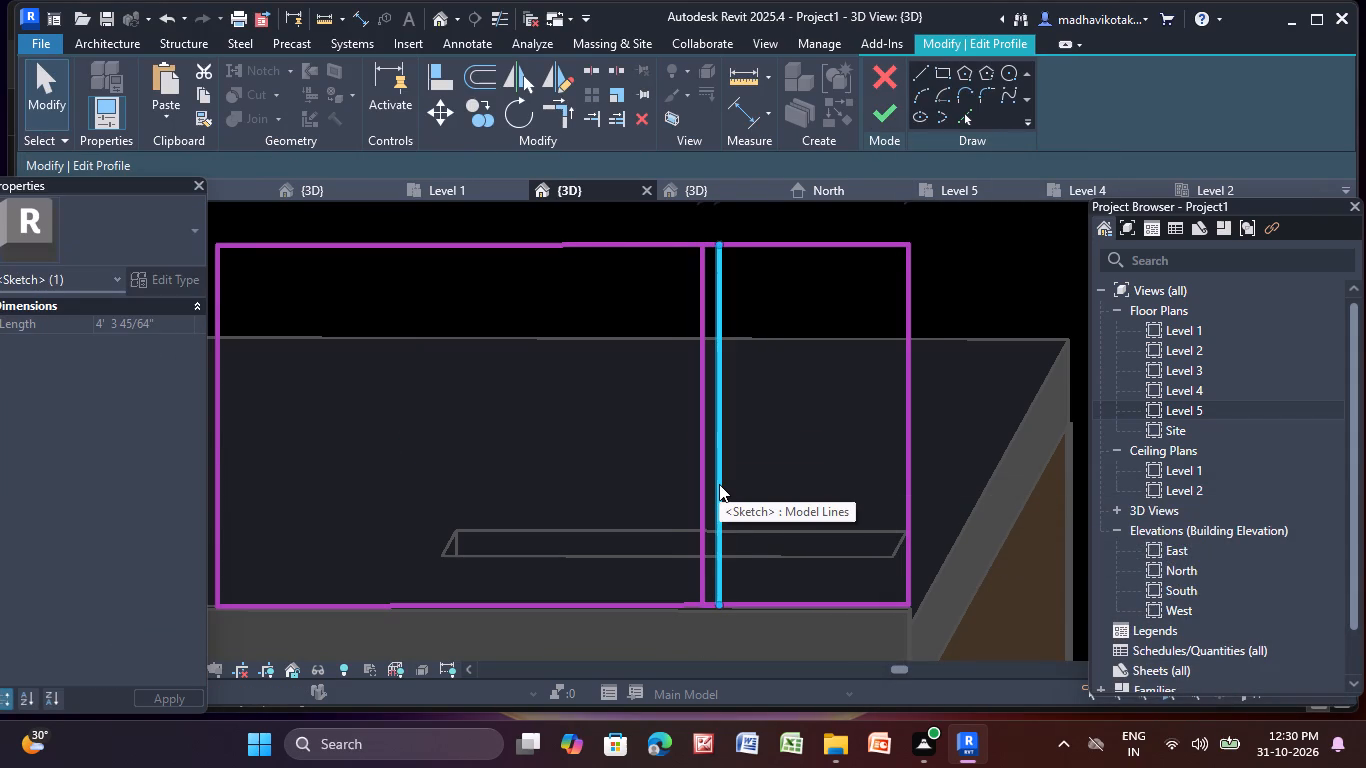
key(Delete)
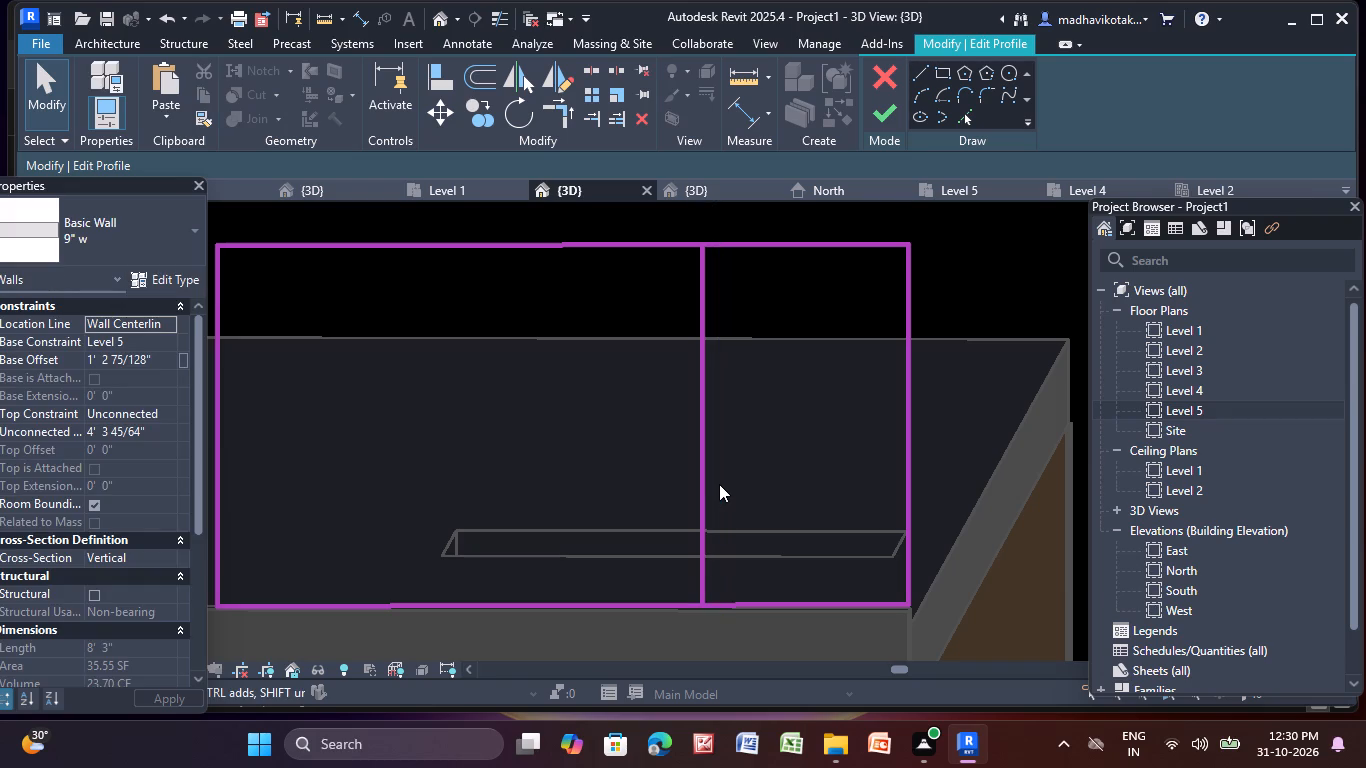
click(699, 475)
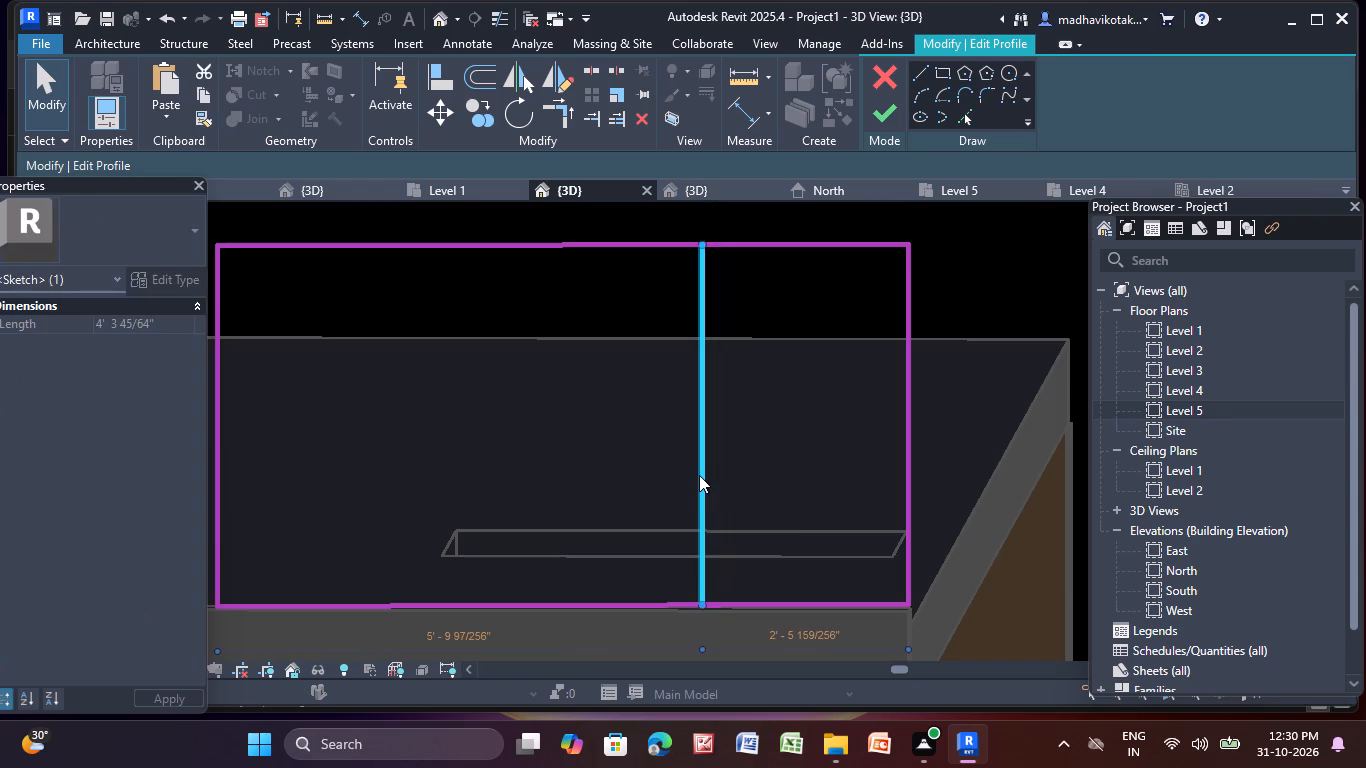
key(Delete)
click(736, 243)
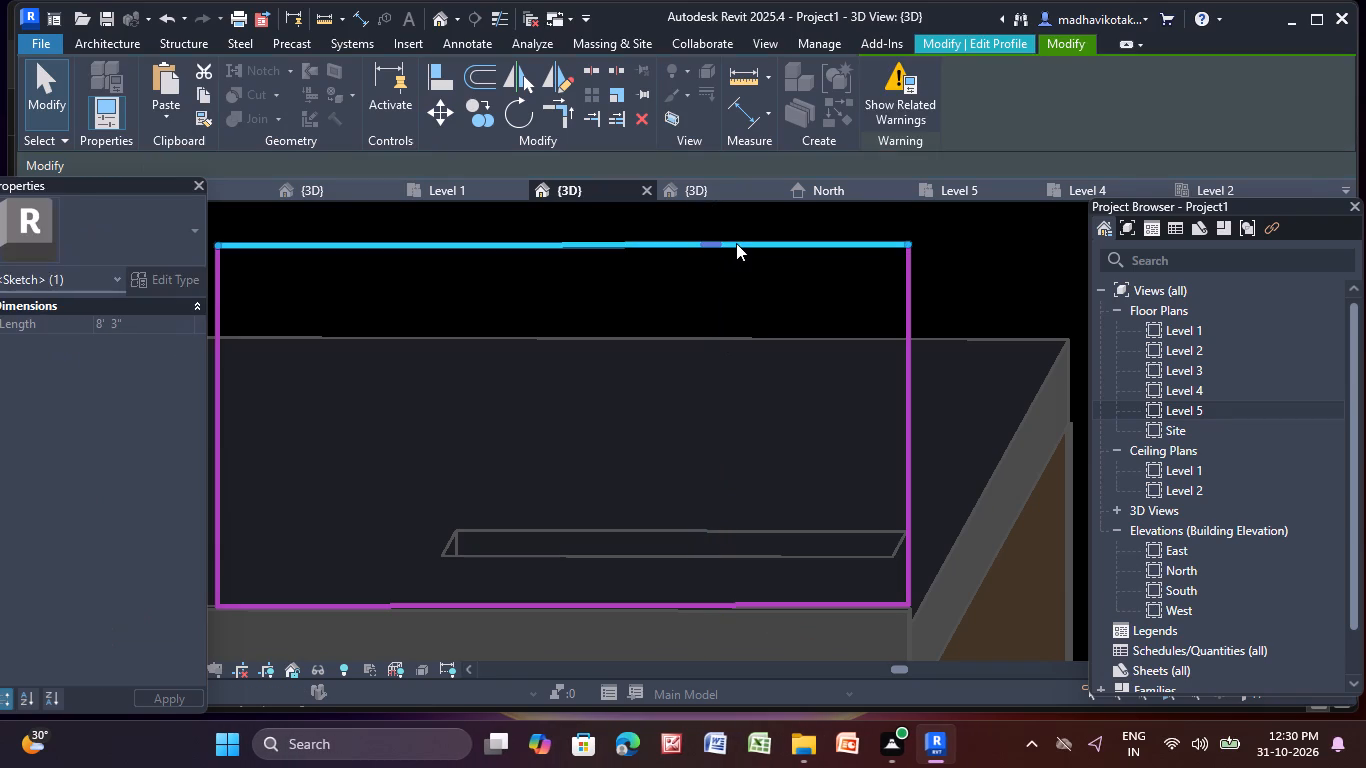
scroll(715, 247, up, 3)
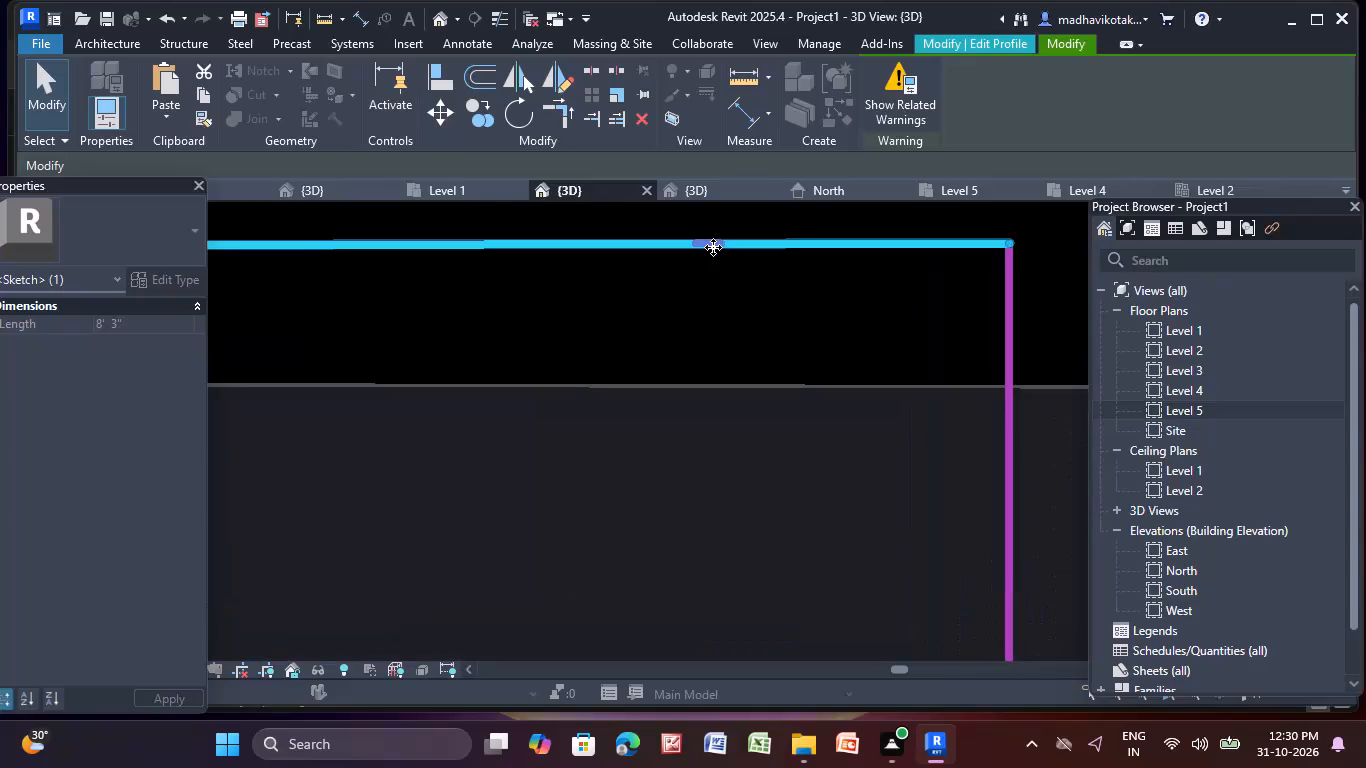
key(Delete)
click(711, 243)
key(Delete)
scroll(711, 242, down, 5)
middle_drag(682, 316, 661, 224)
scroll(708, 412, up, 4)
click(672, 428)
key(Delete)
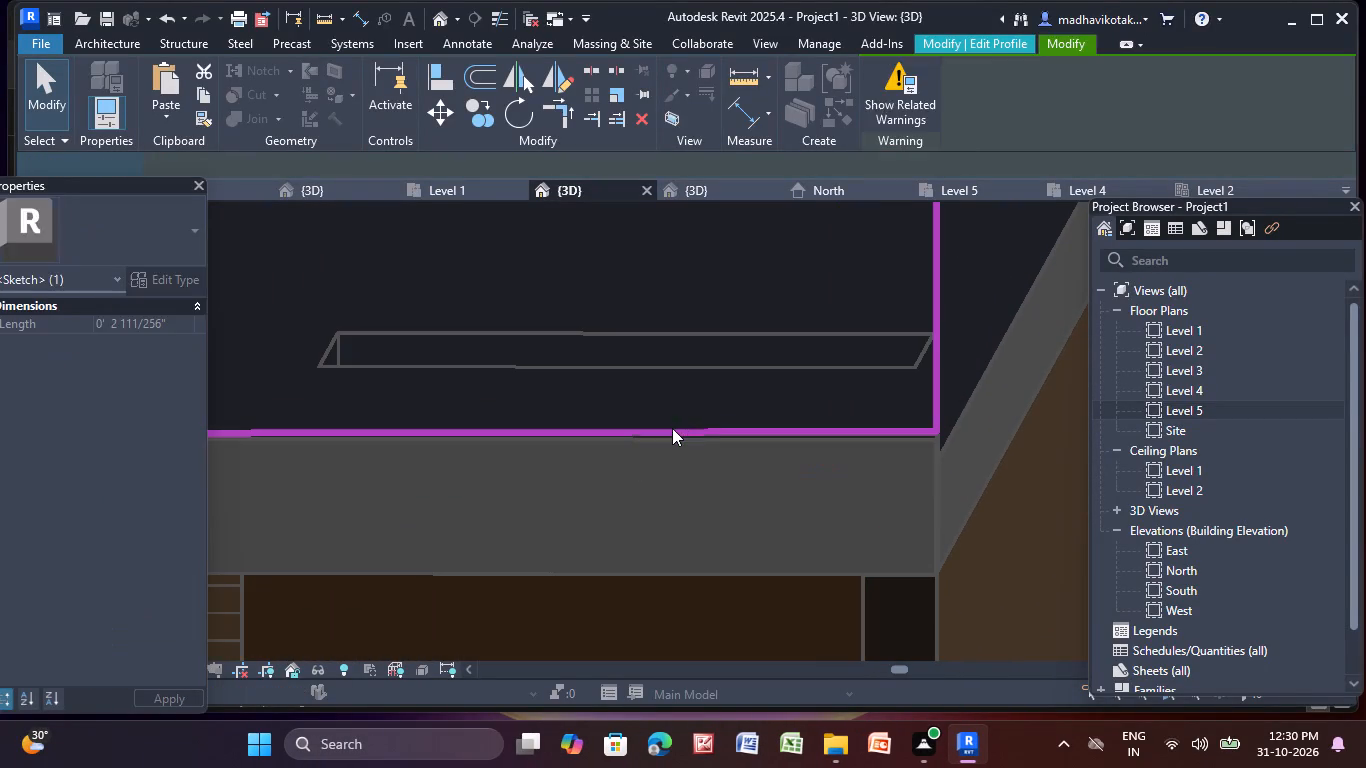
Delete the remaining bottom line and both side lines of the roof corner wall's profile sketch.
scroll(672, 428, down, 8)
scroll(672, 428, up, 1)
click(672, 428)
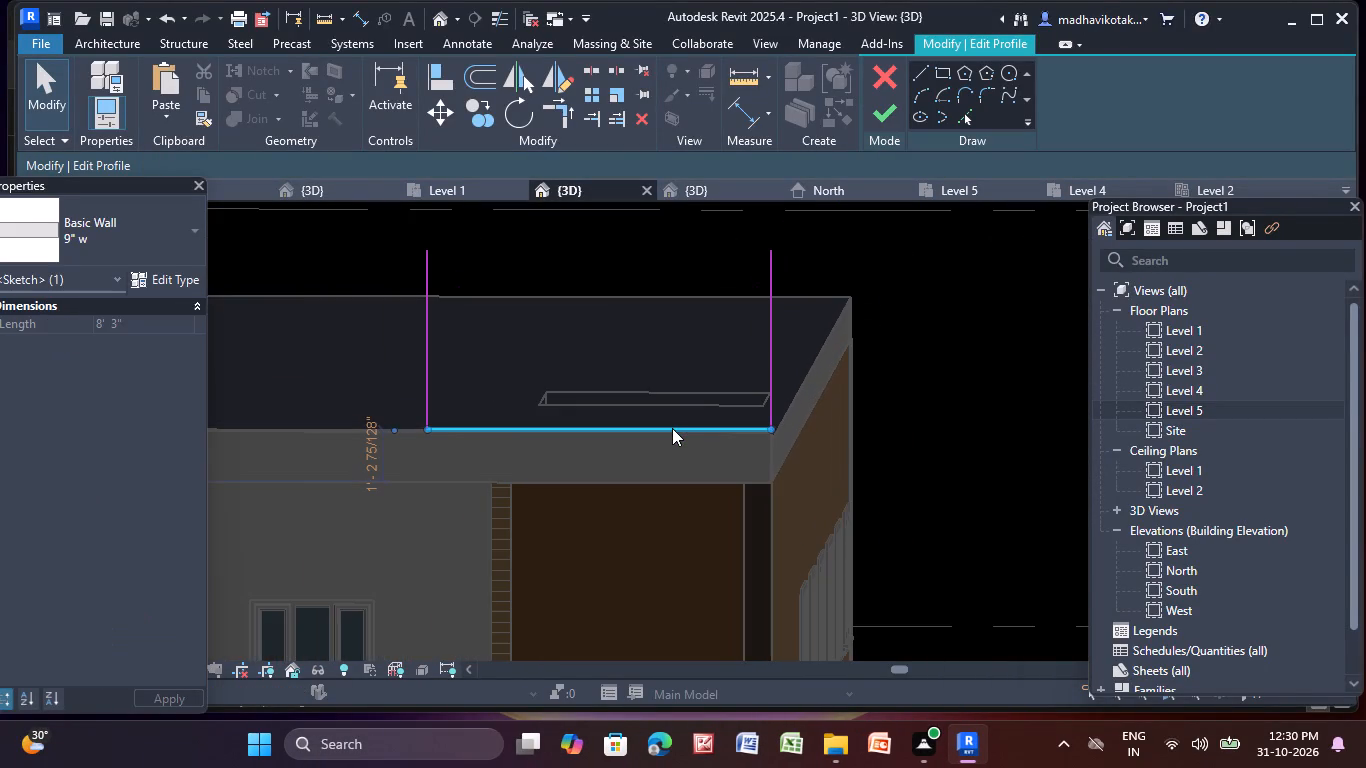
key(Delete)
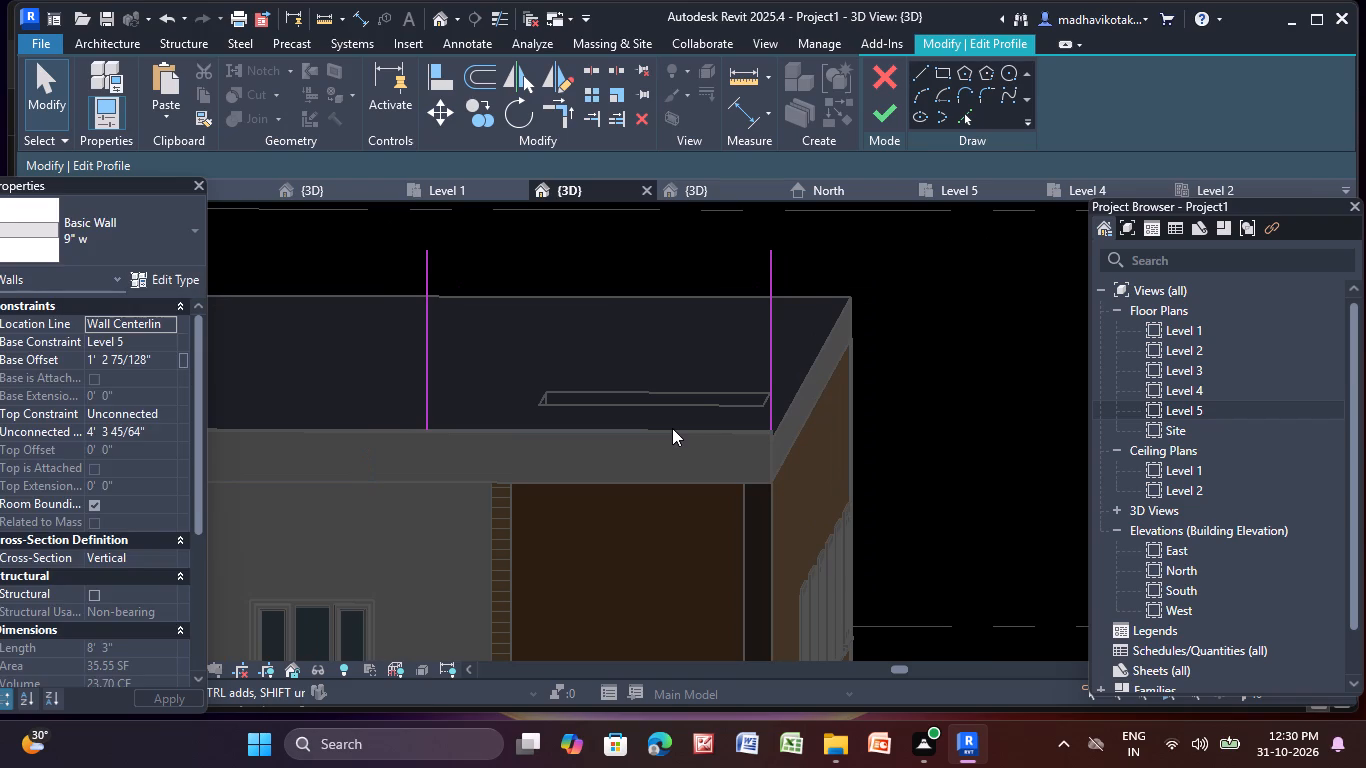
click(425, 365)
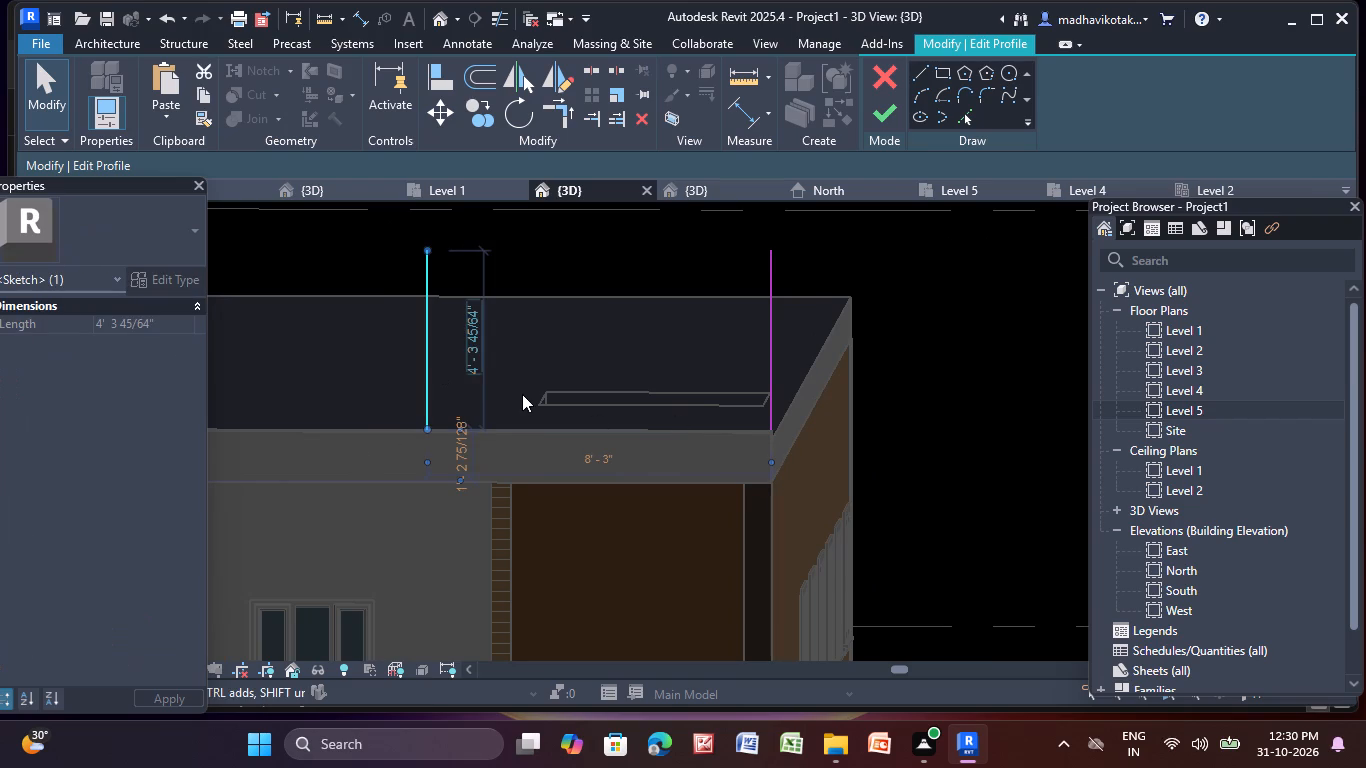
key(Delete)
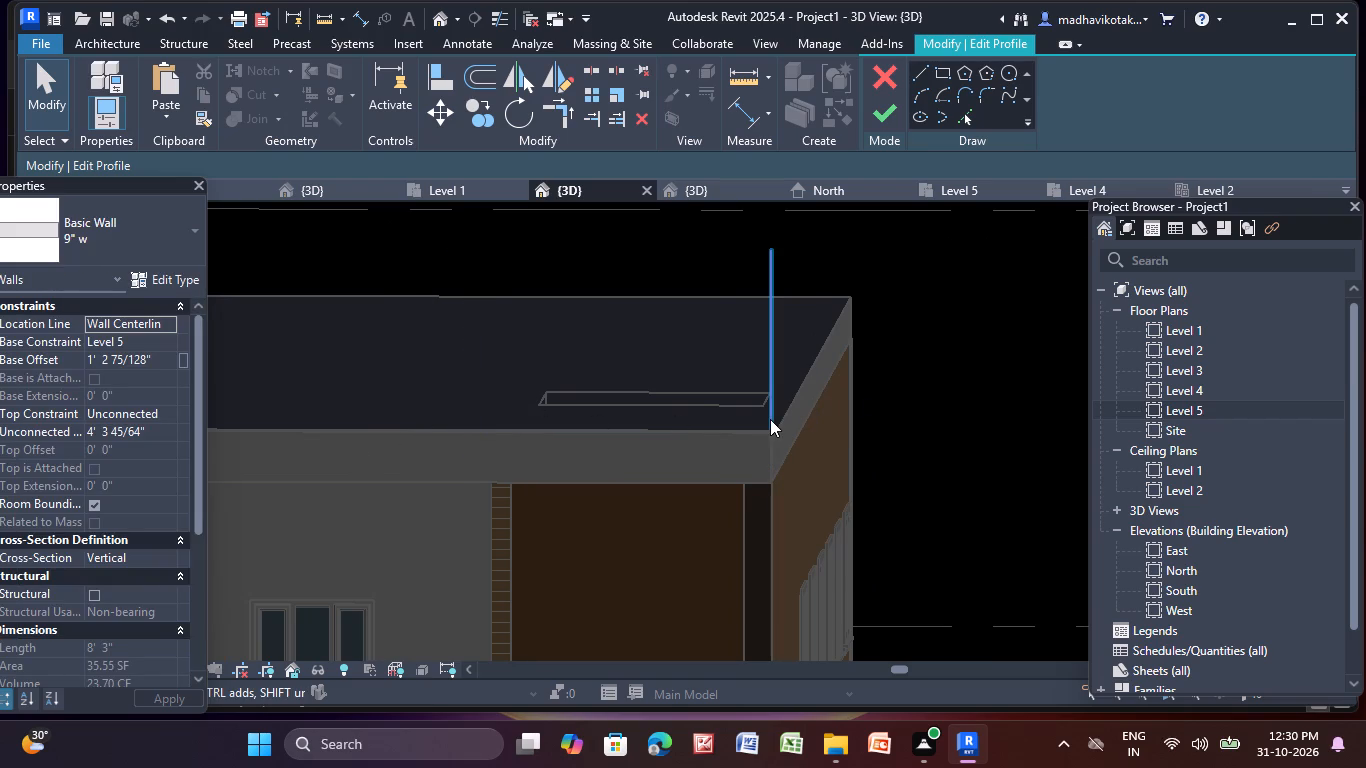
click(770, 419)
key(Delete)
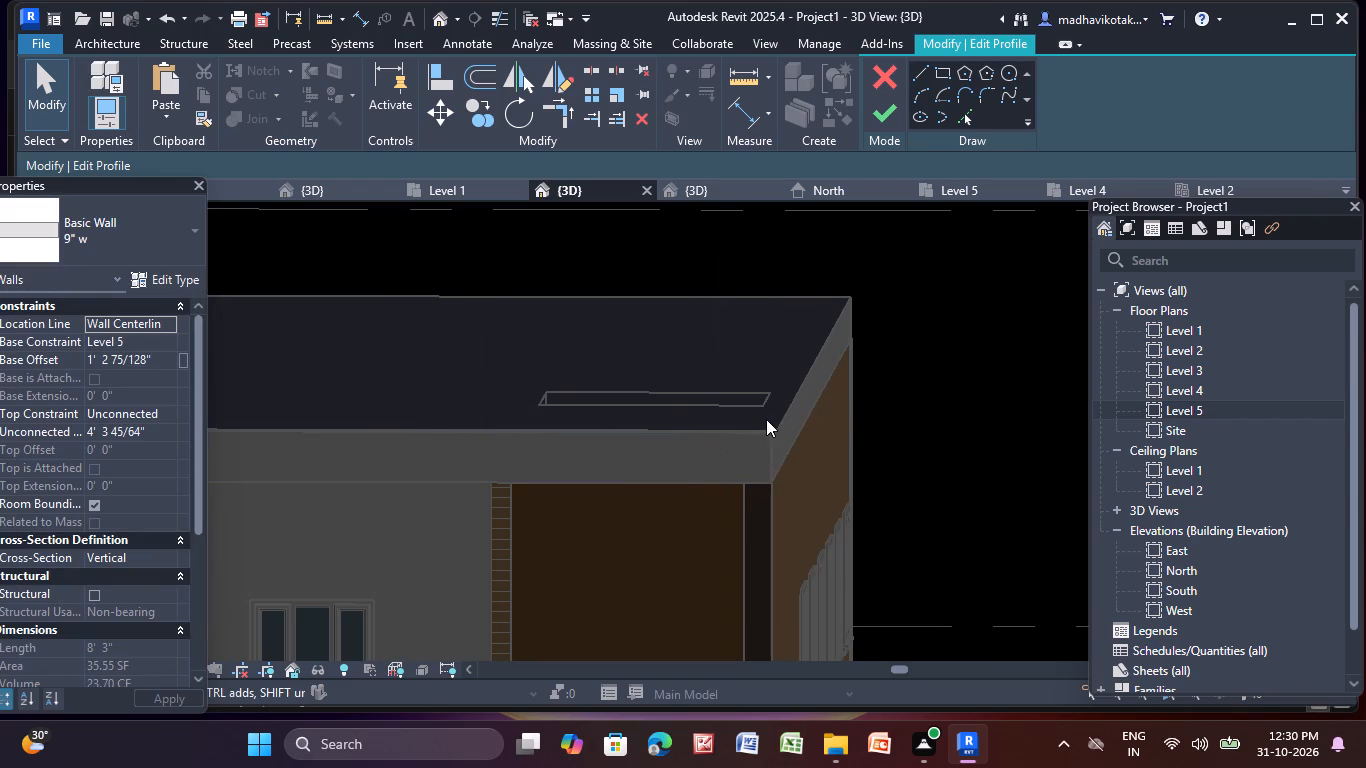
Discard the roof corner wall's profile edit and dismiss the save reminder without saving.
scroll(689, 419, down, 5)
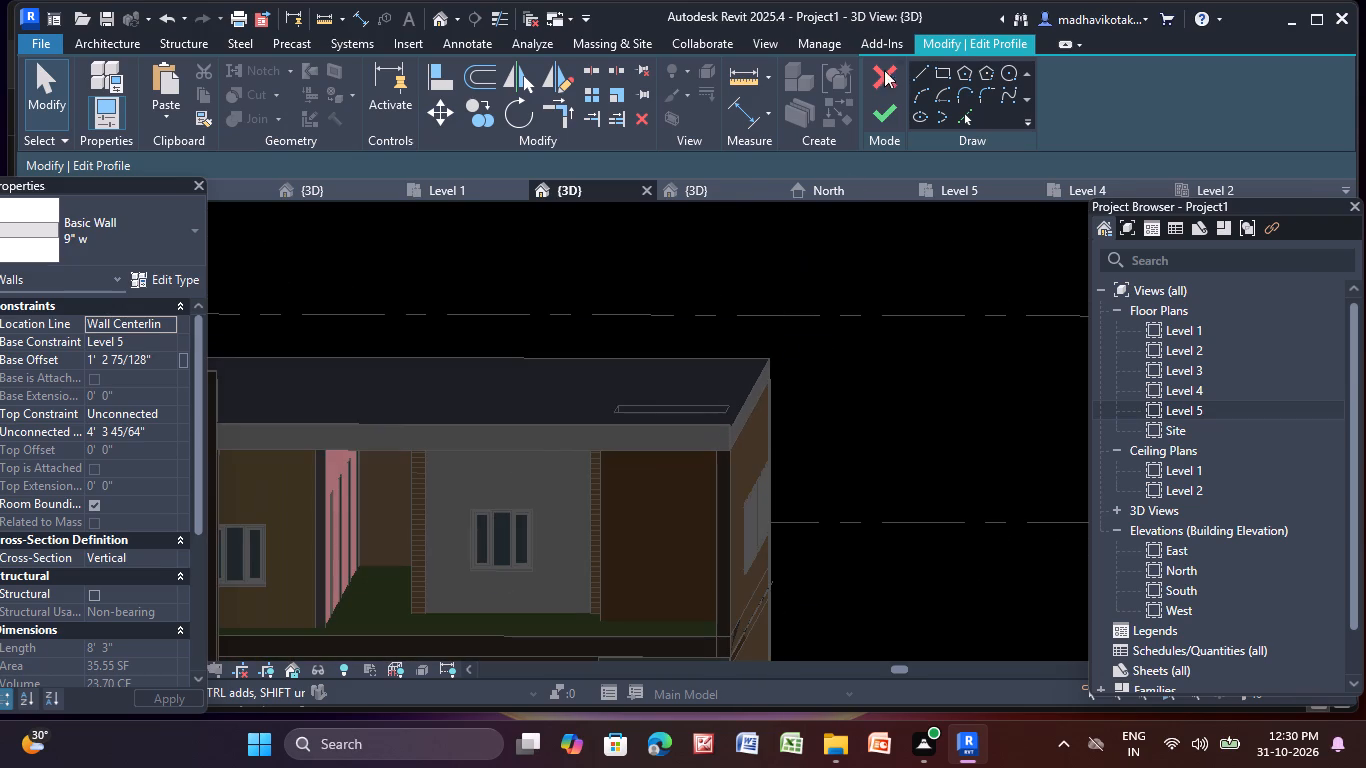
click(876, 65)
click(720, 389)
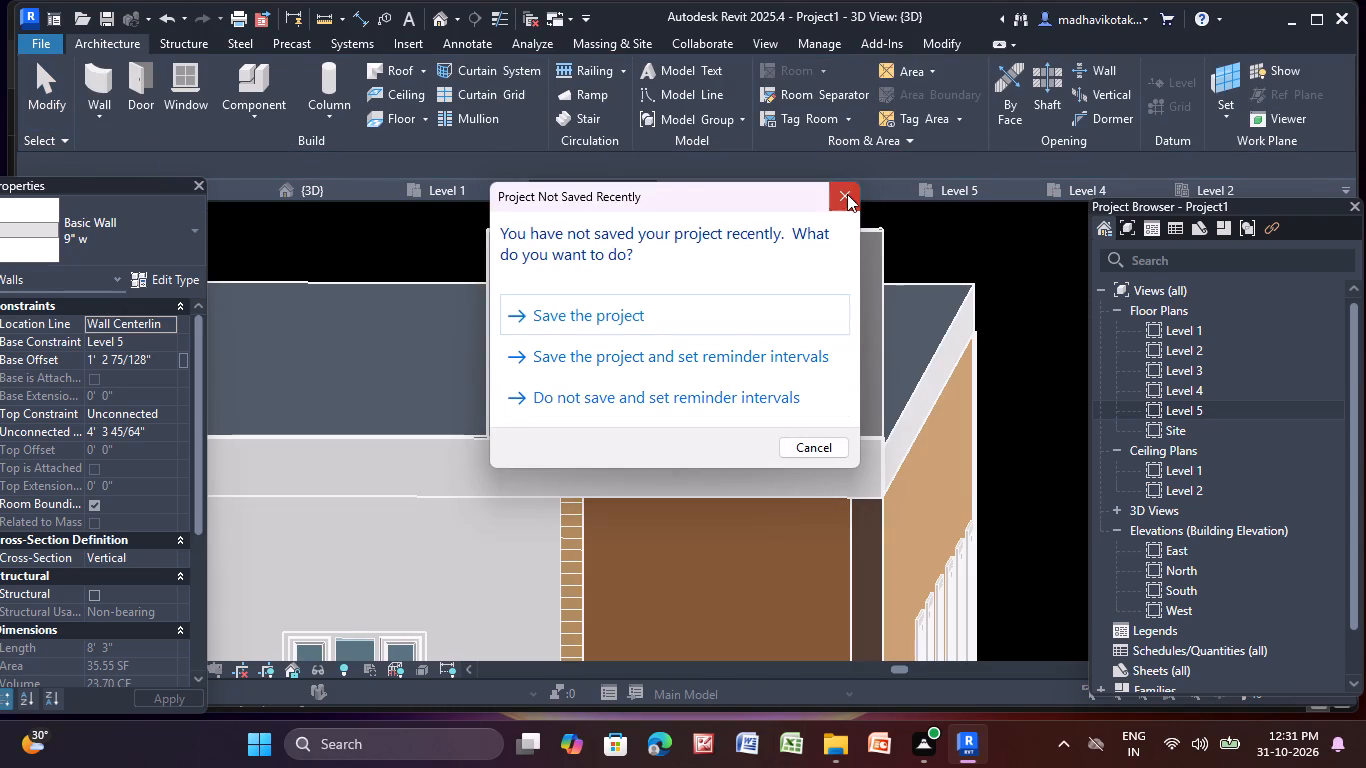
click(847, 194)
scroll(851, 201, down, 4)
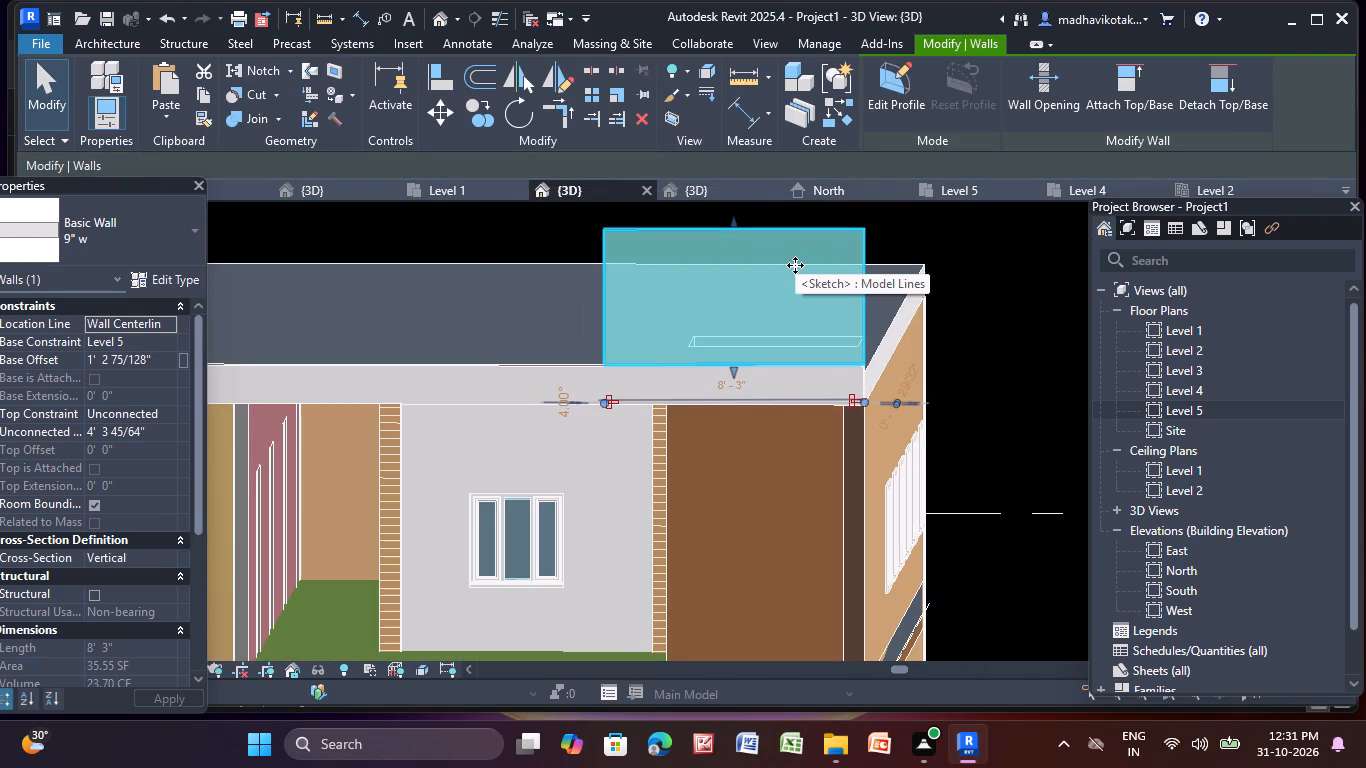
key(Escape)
Lower the top of the roof corner wall to just below the level line above, making it about 3'-10 7/8" high.
scroll(806, 293, down, 5)
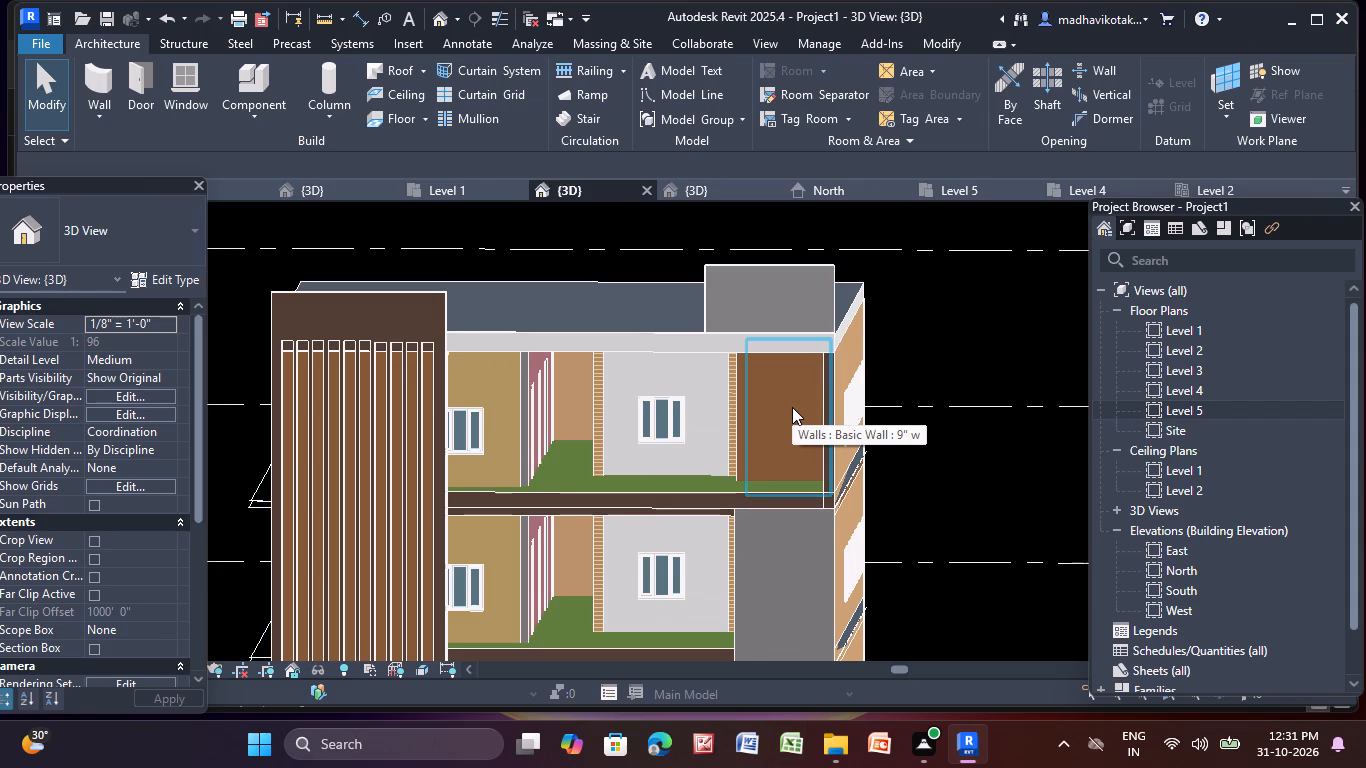
shift+middle_click(914, 375)
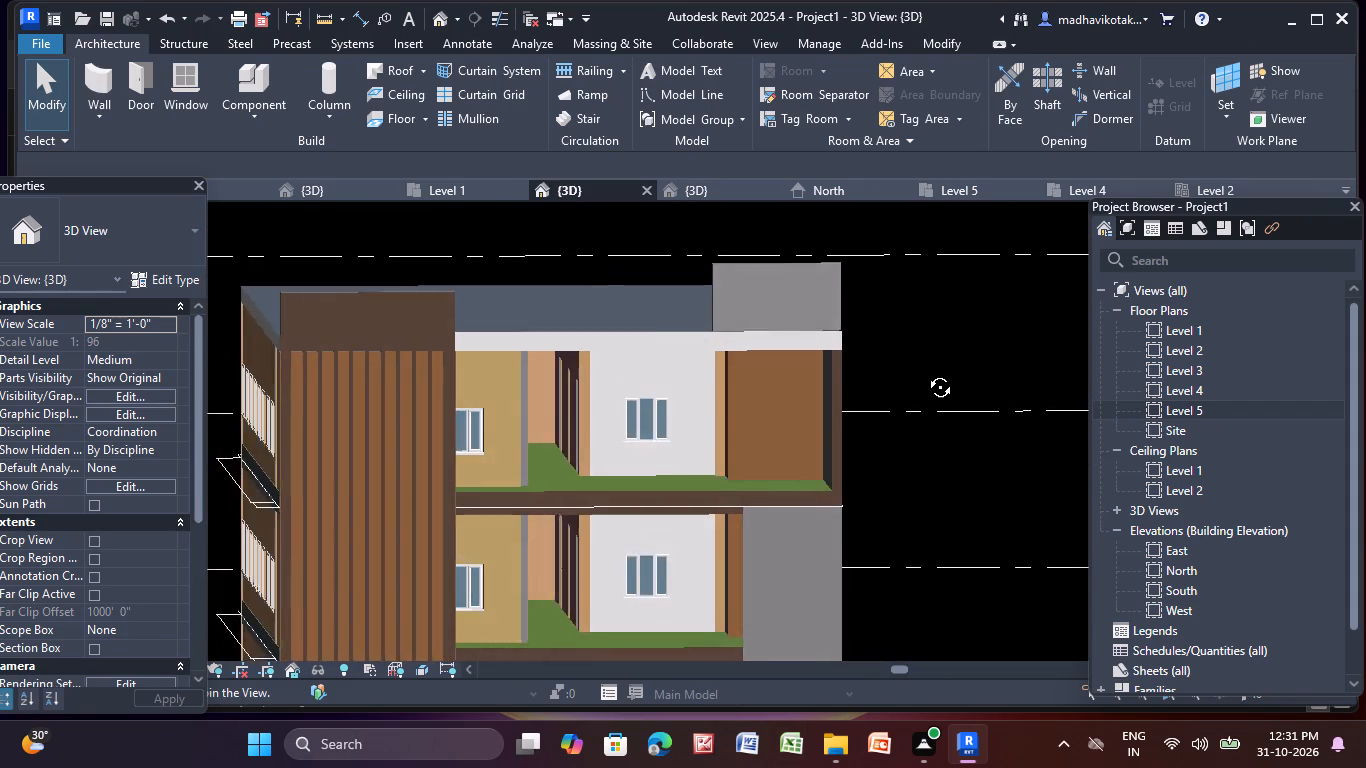
click(785, 319)
scroll(791, 314, down, 2)
middle_drag(785, 312, 756, 309)
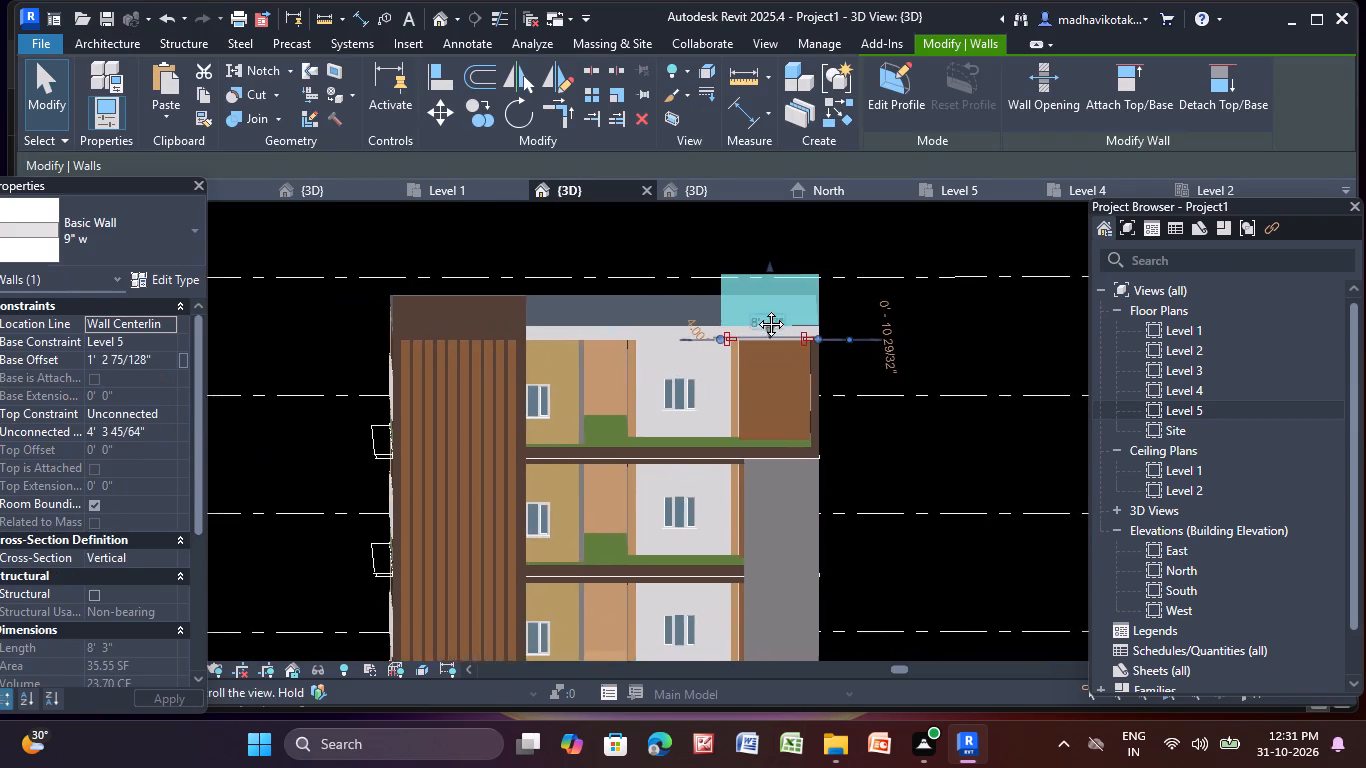
middle_drag(756, 309, 698, 296)
scroll(698, 296, up, 9)
middle_drag(705, 307, 665, 396)
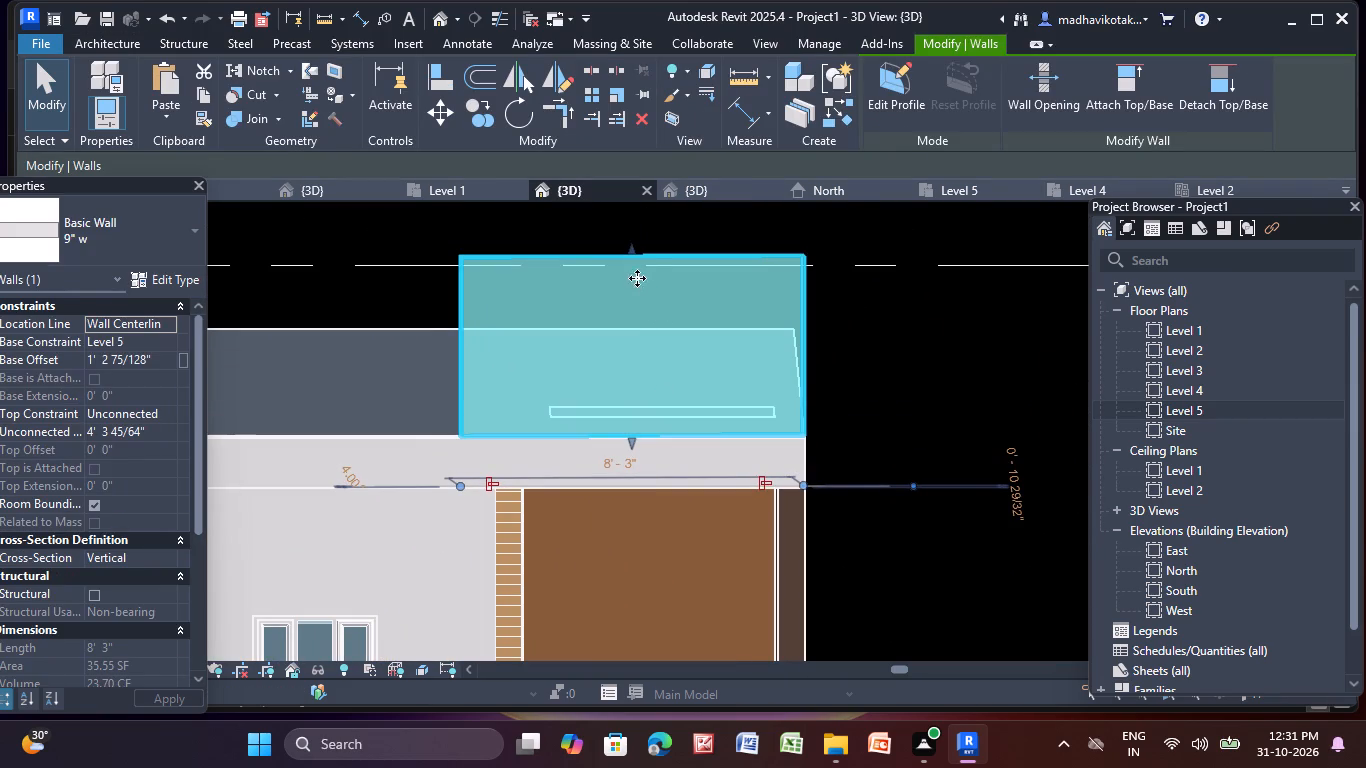
drag(632, 249, 628, 266)
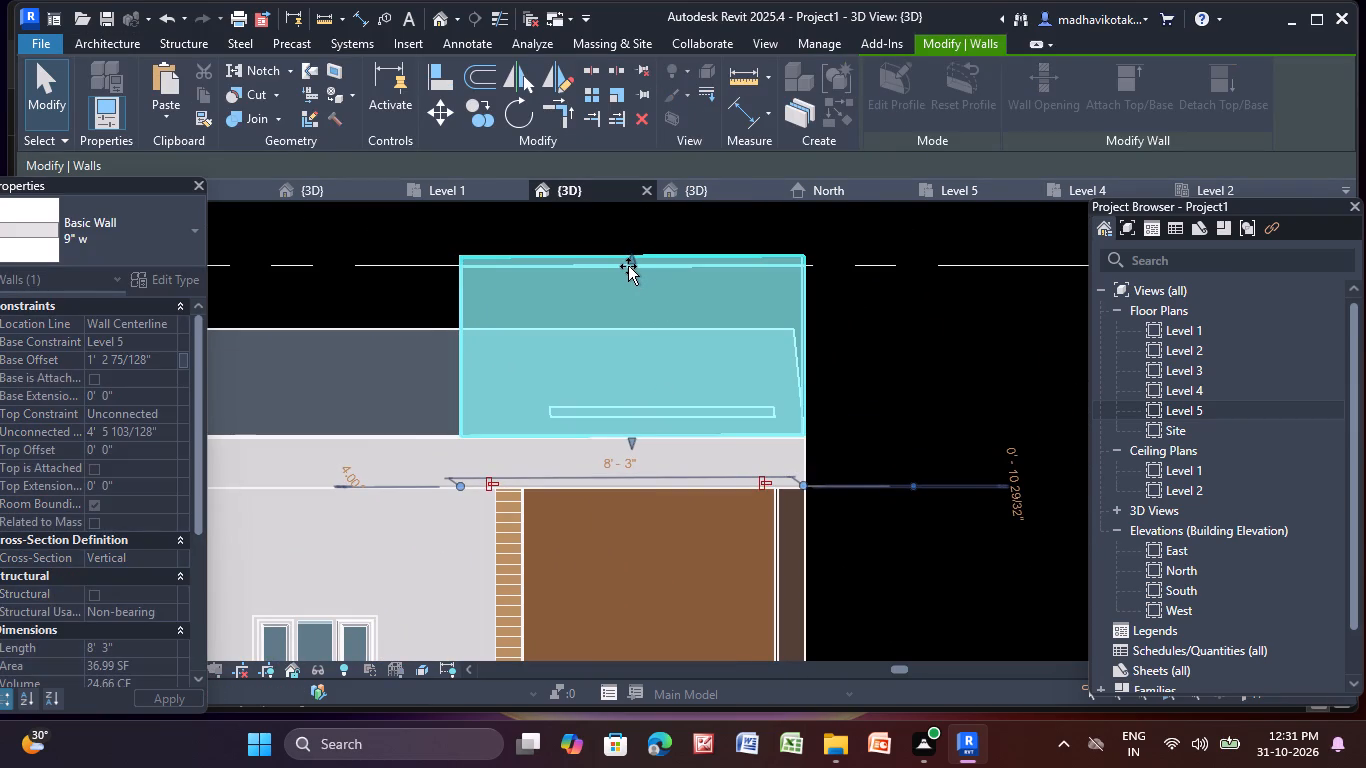
drag(628, 266, 629, 273)
click(386, 274)
scroll(450, 293, down, 5)
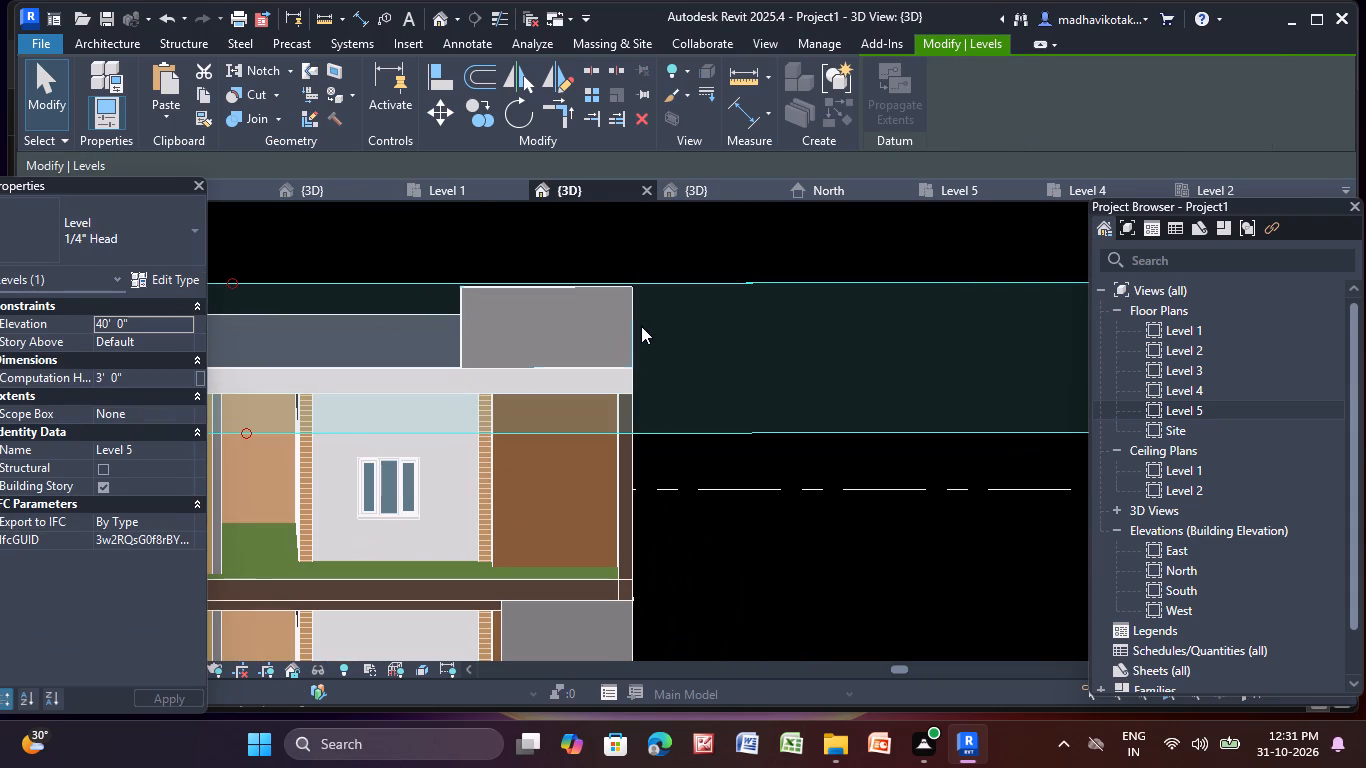
click(609, 310)
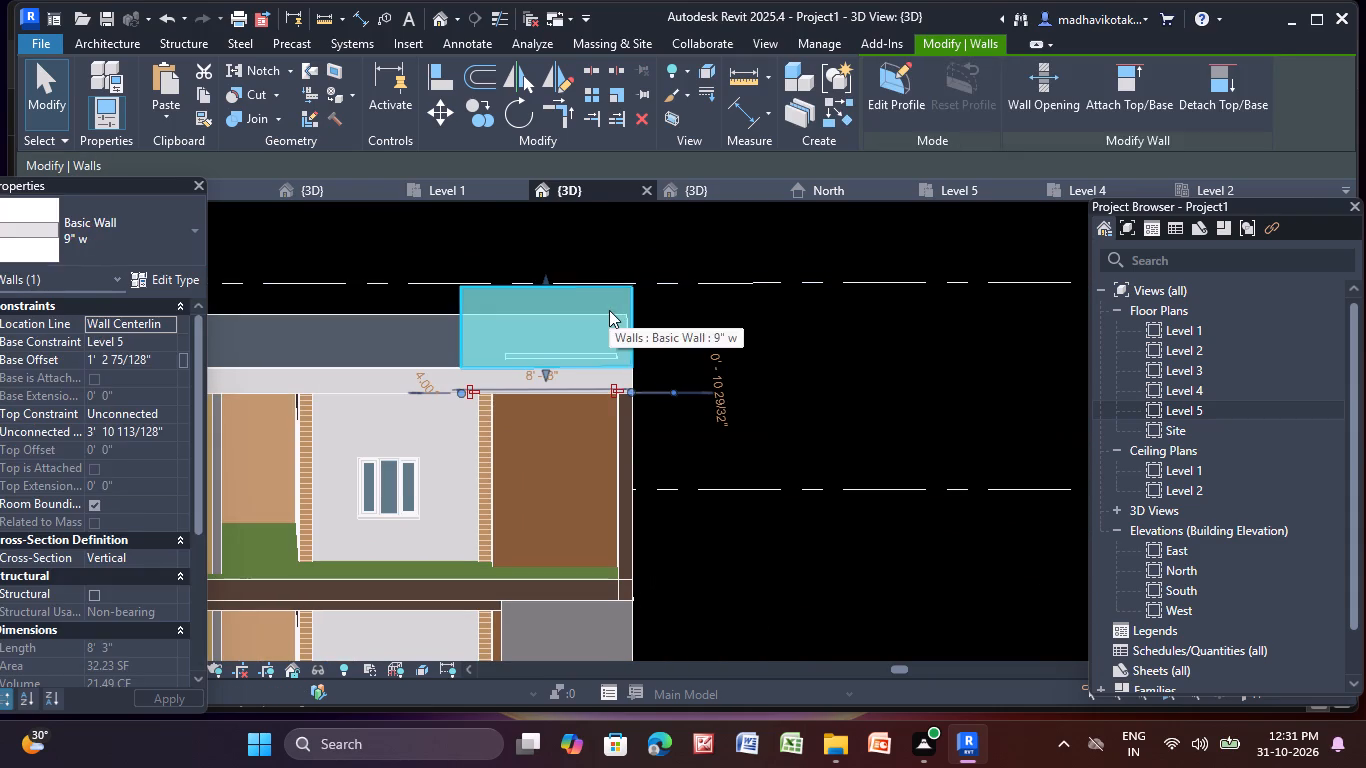
Edit the roof corner wall's profile, adding a narrow upright rectangle about 8" wide and 3'-1" high near its inner end.
click(877, 91)
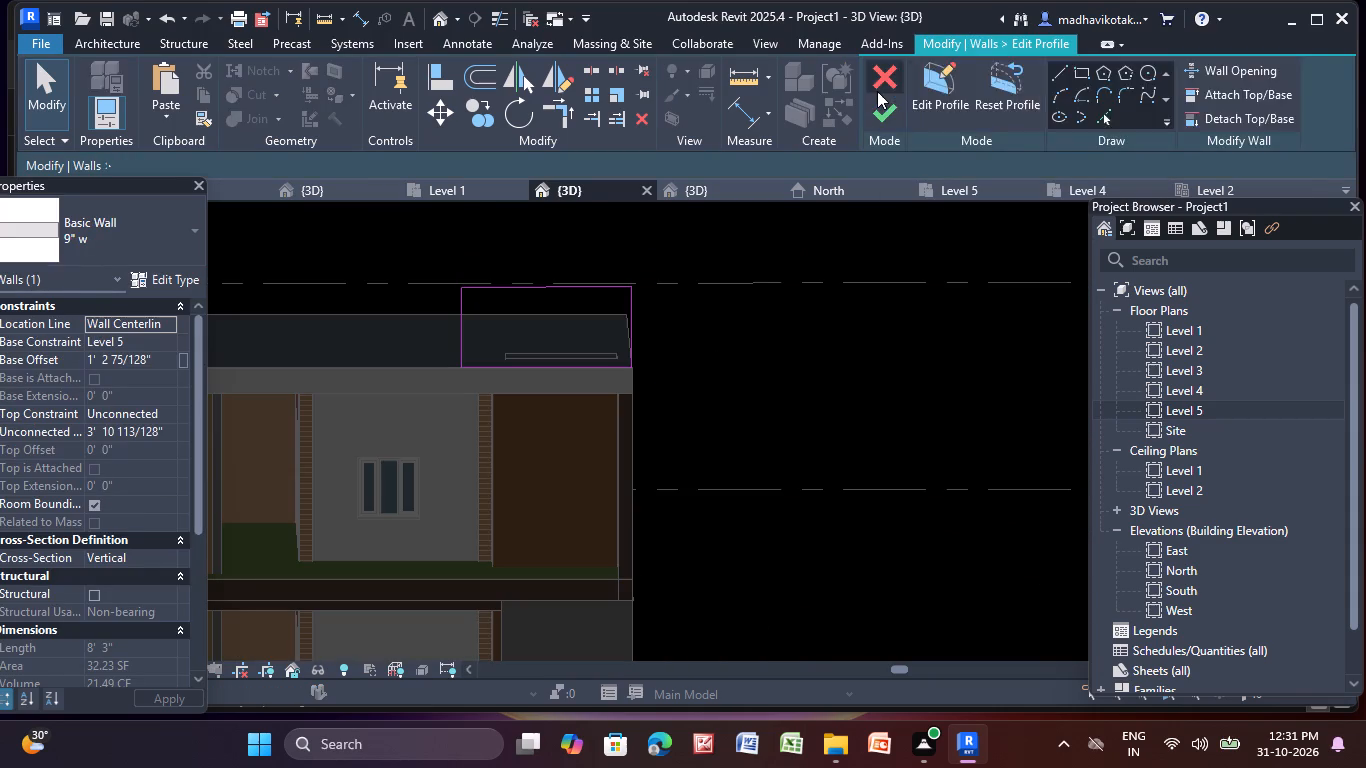
click(942, 68)
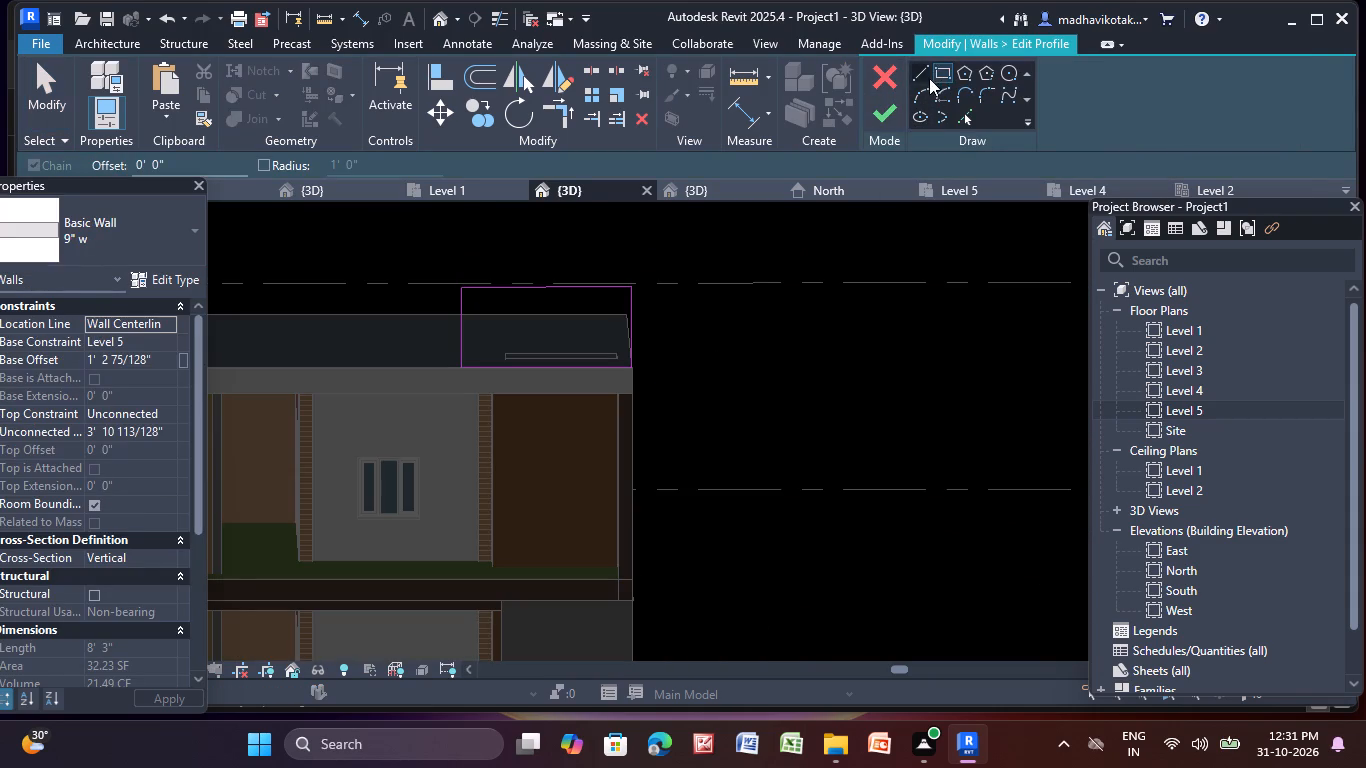
scroll(581, 314, up, 5)
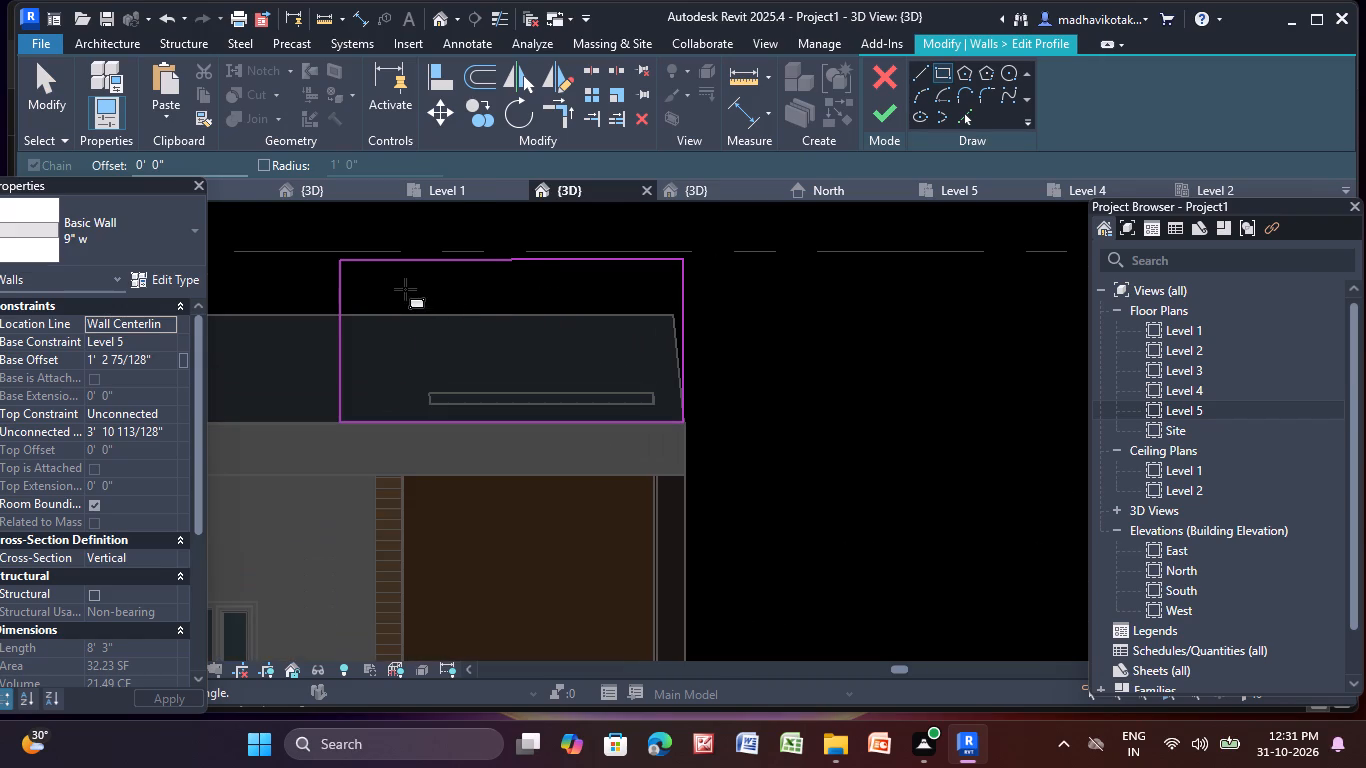
click(362, 280)
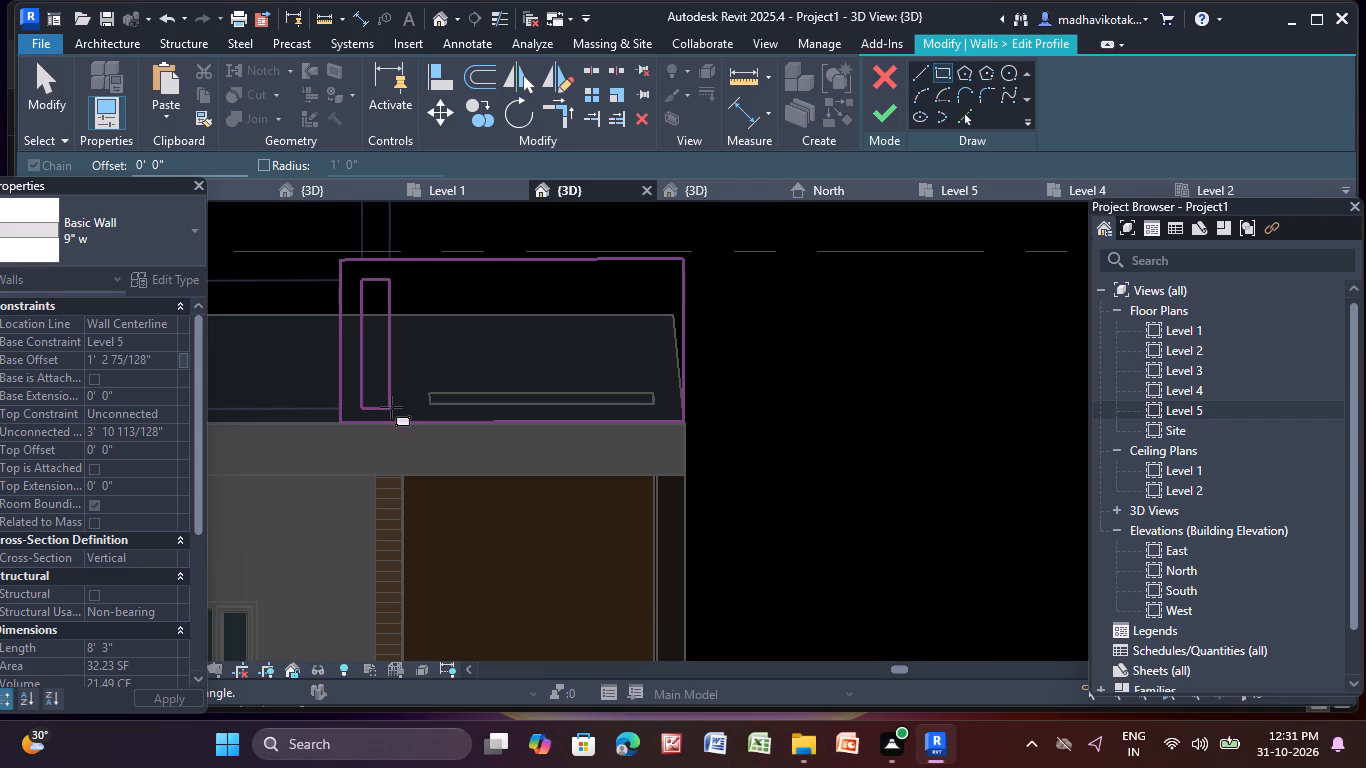
click(391, 407)
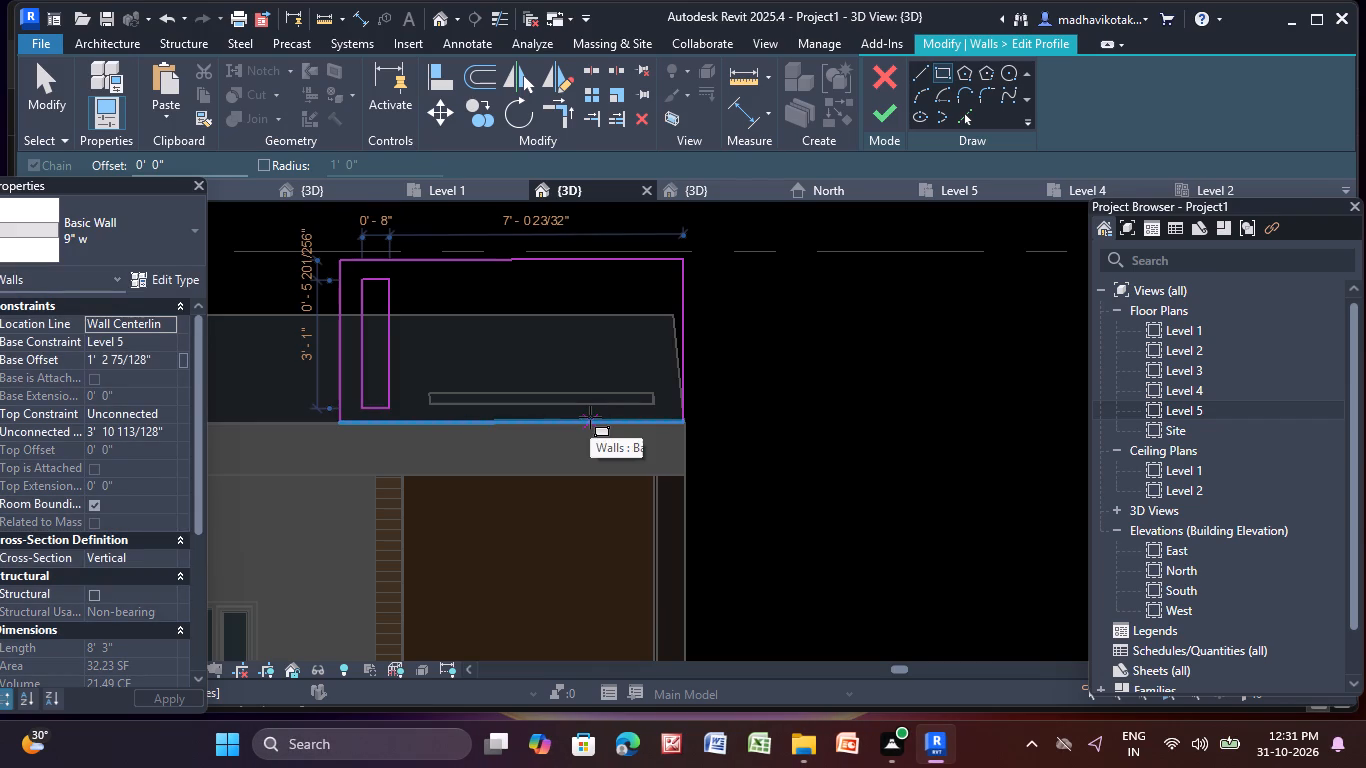
key(Escape)
key(Escape)
Copy the narrow rectangle four times along the wall profile towards the building corner, spaced about 1'-5" apart.
scroll(348, 284, up, 3)
middle_drag(353, 286, 334, 258)
scroll(353, 286, up, 3)
drag(330, 232, 506, 362)
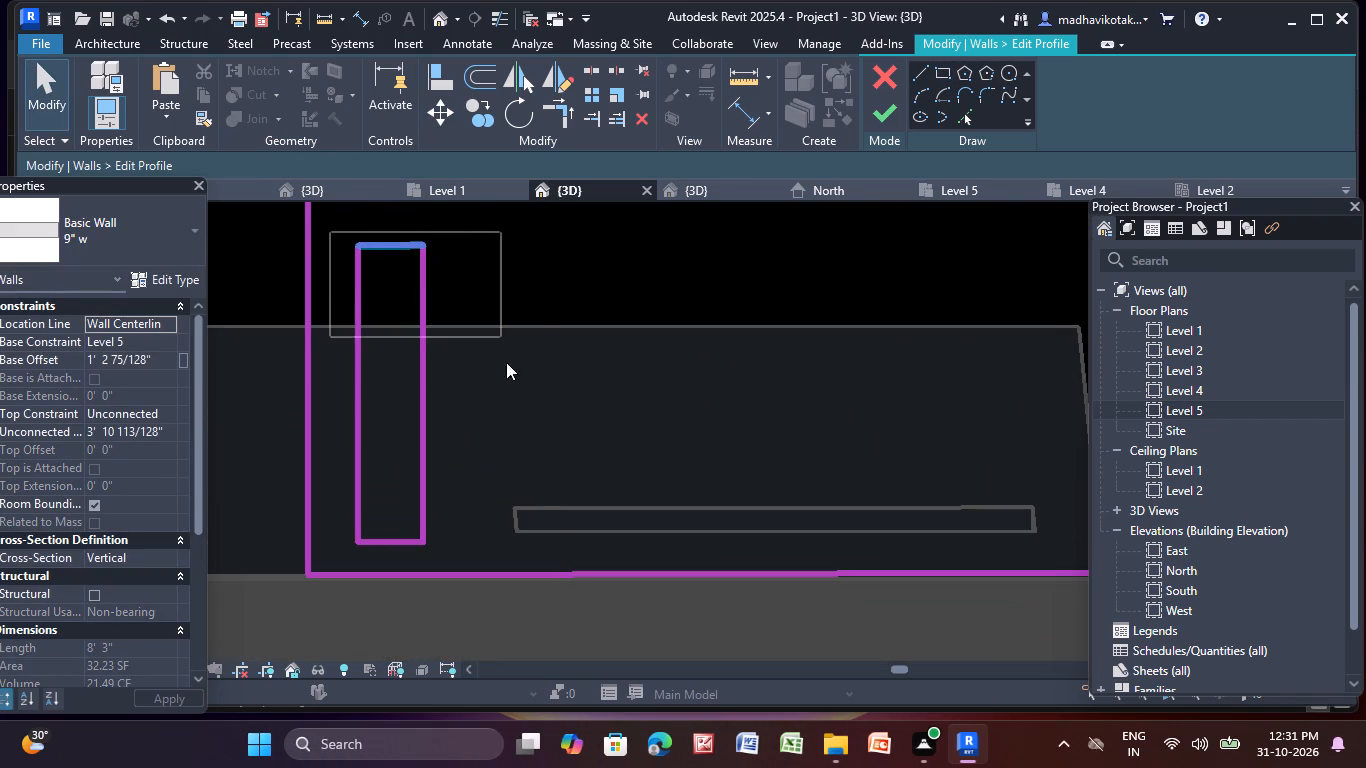
drag(506, 362, 546, 555)
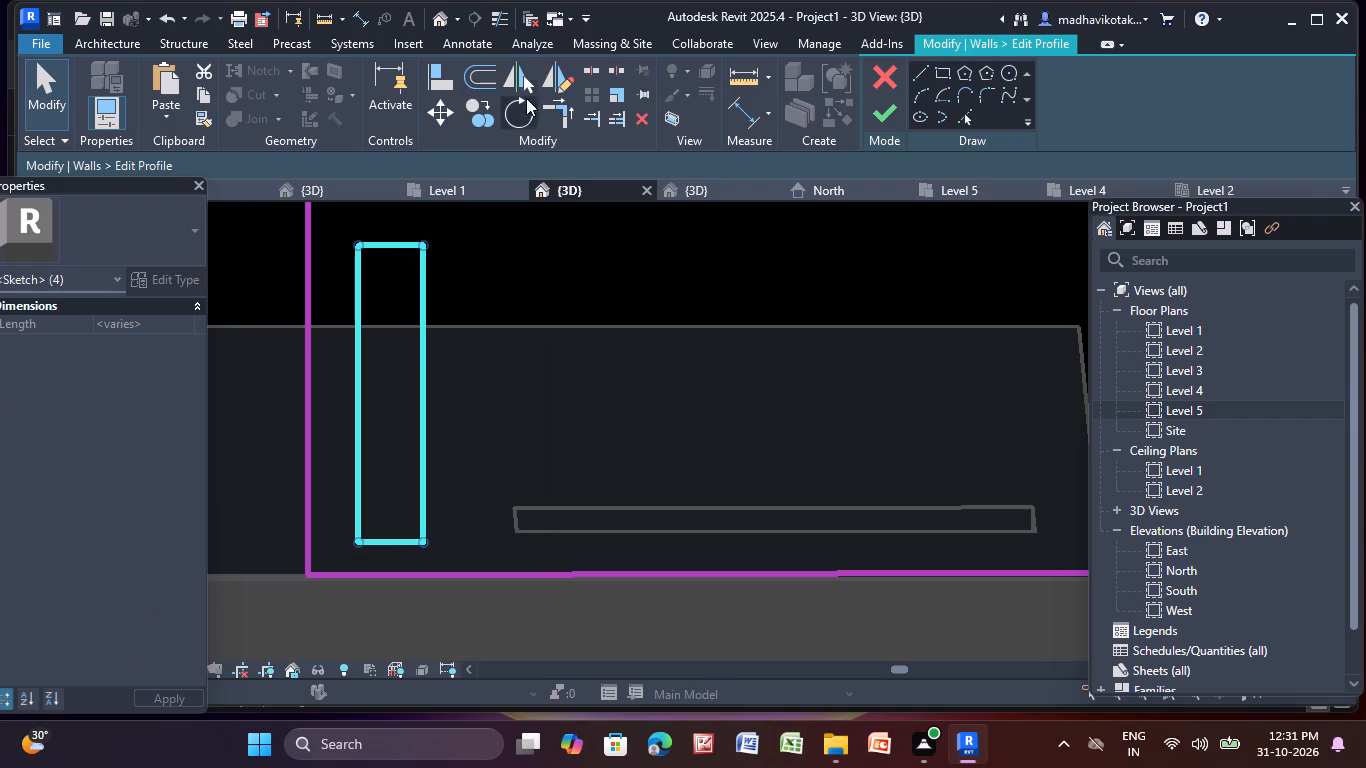
click(485, 106)
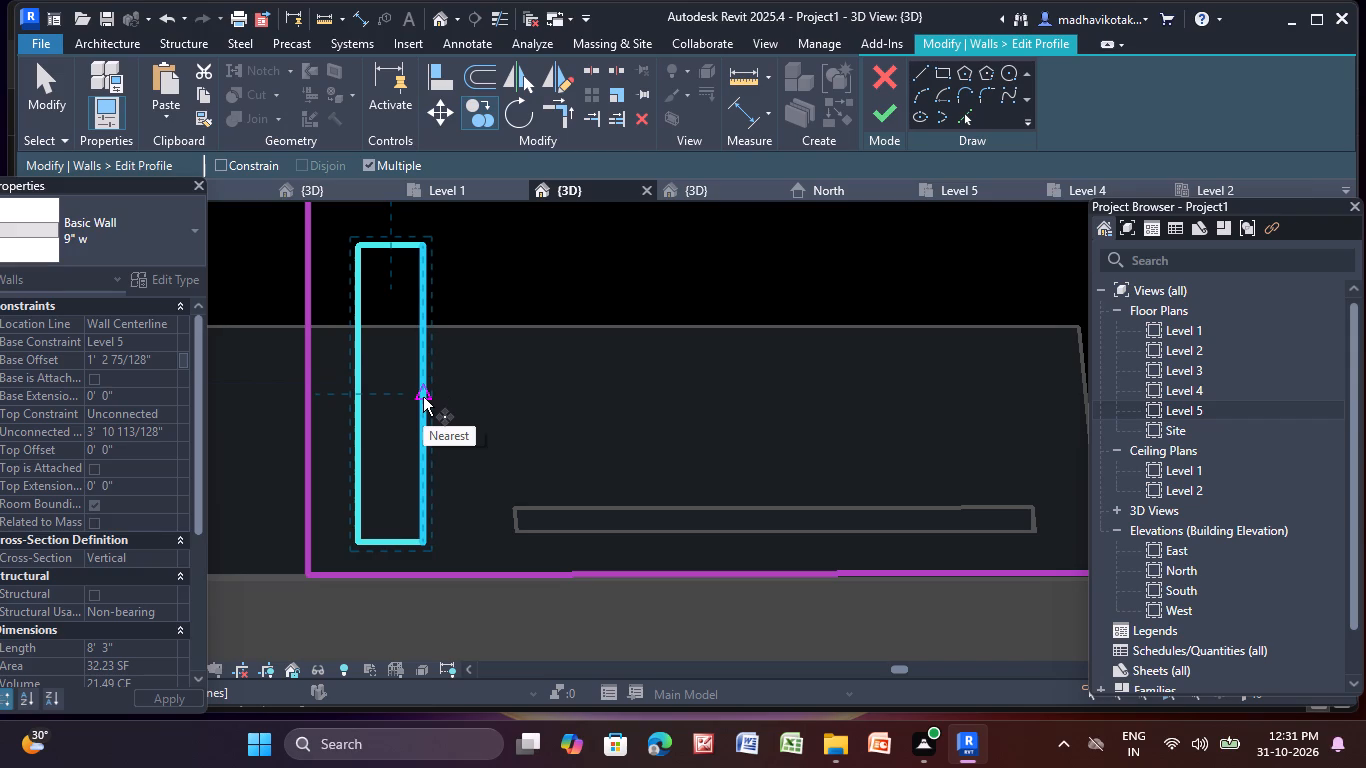
click(423, 397)
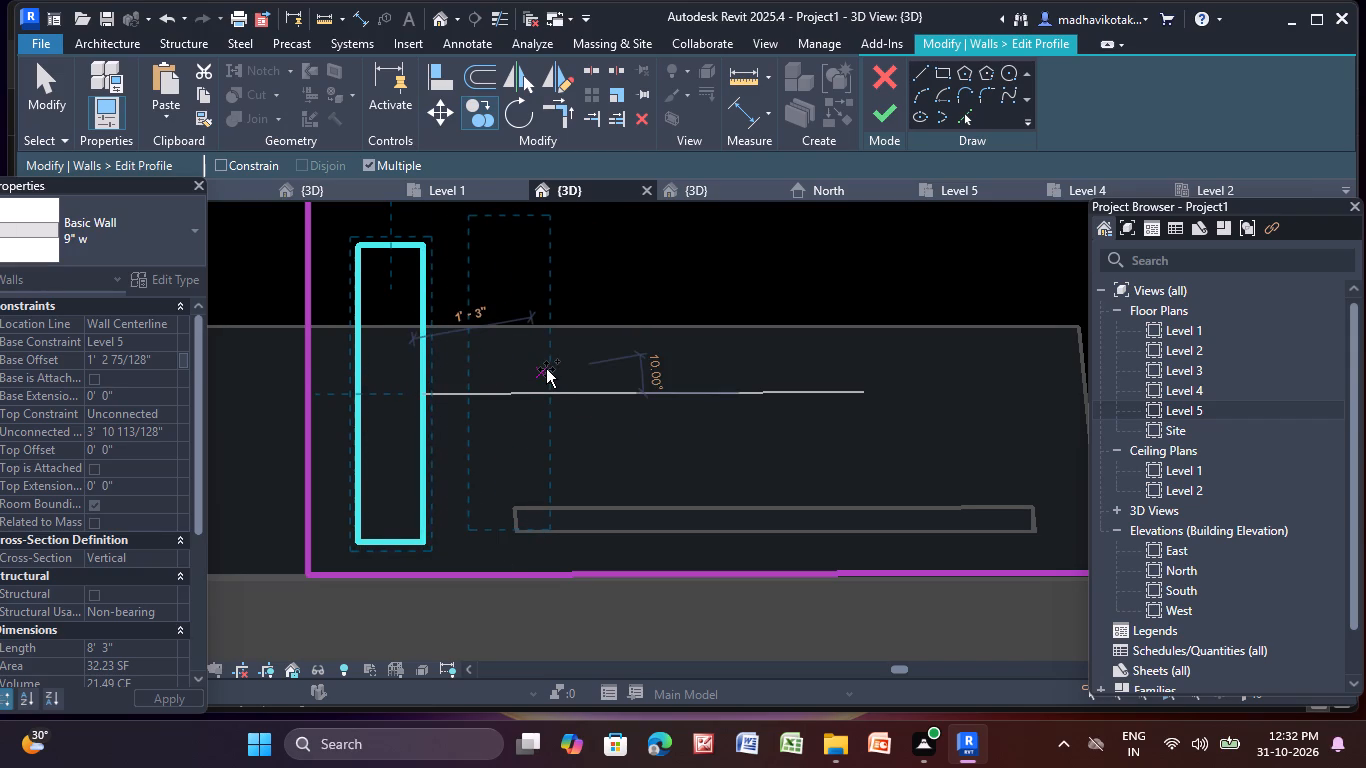
scroll(546, 369, down, 1)
middle_drag(546, 369, 510, 397)
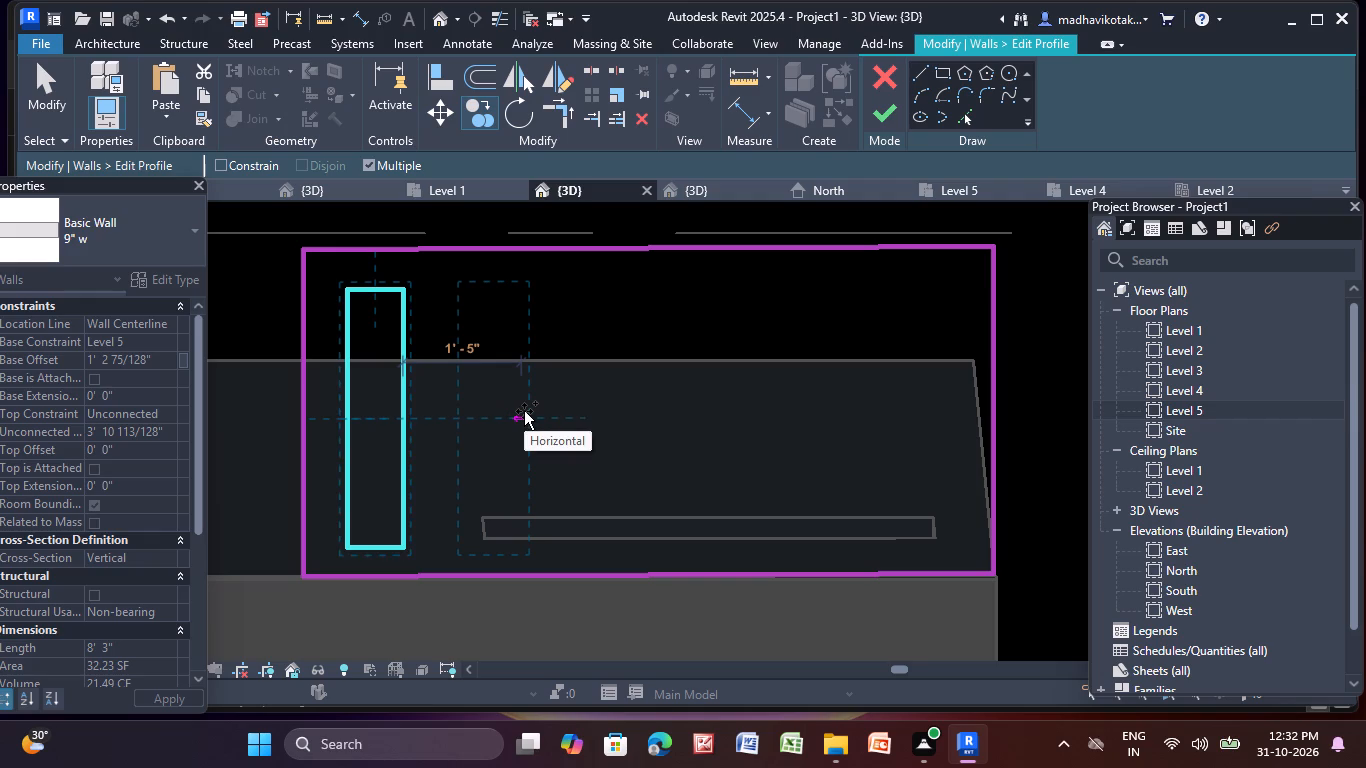
click(524, 411)
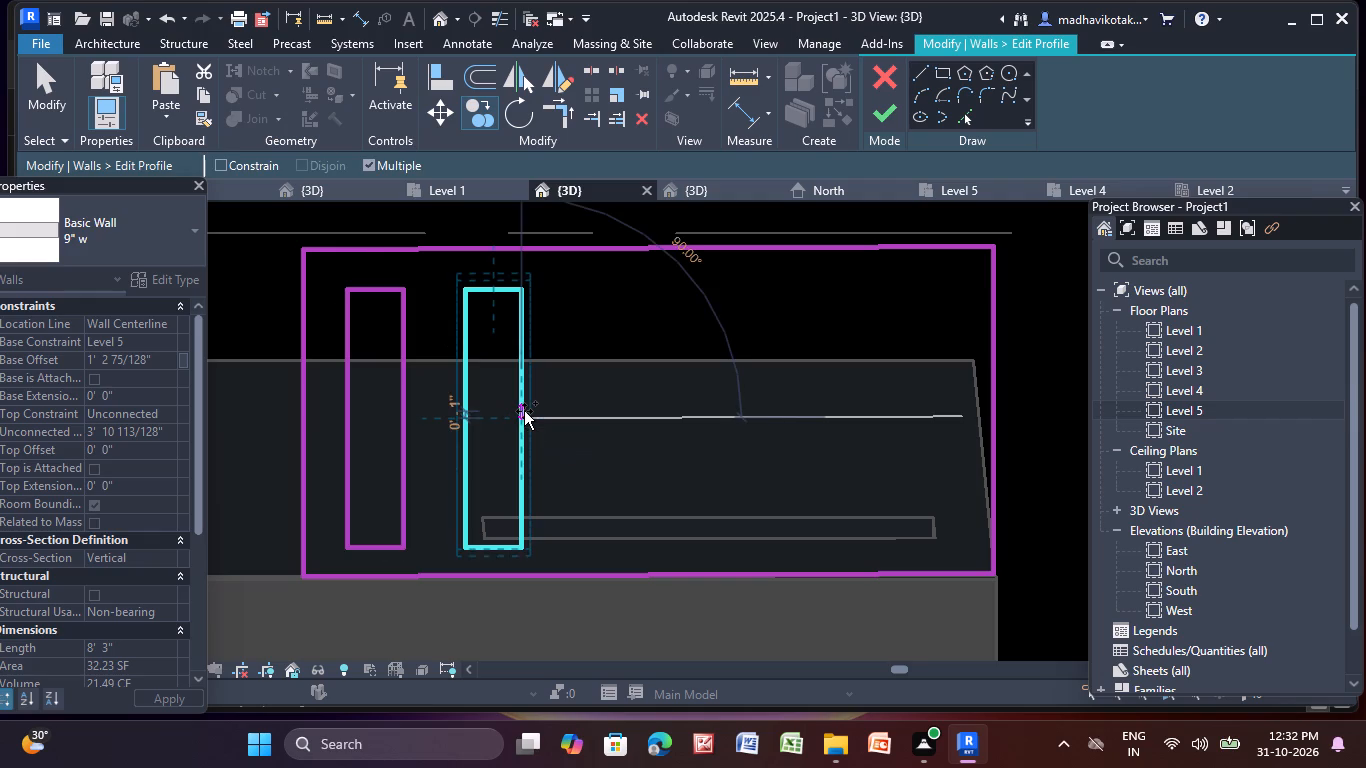
click(638, 405)
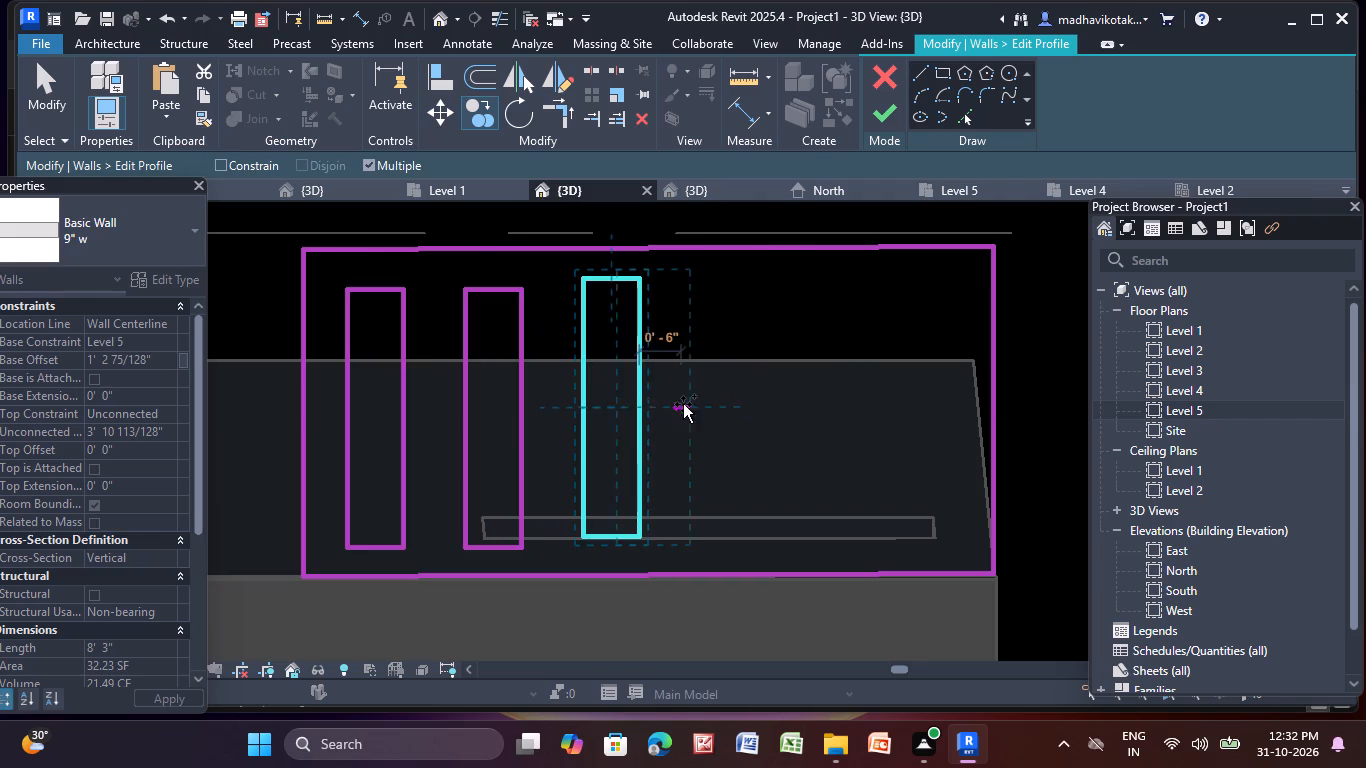
click(760, 406)
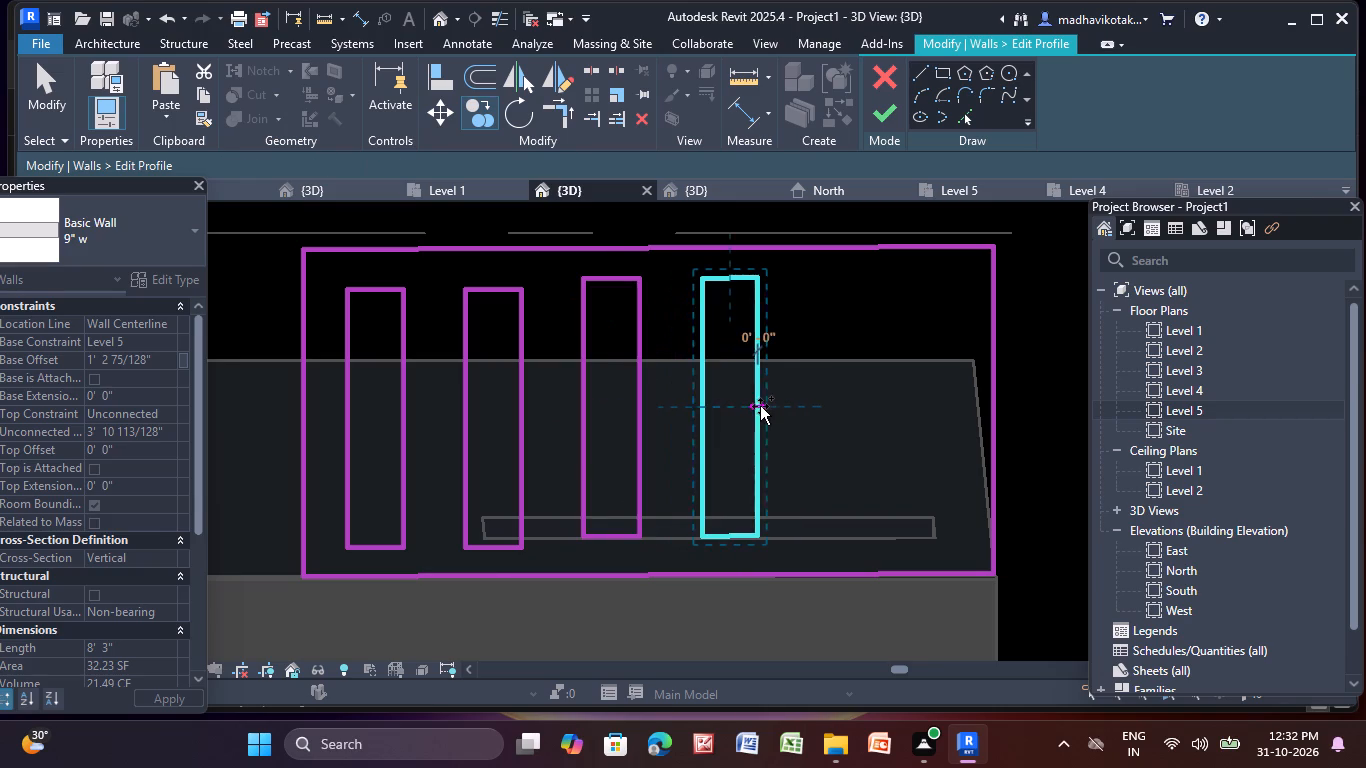
click(874, 400)
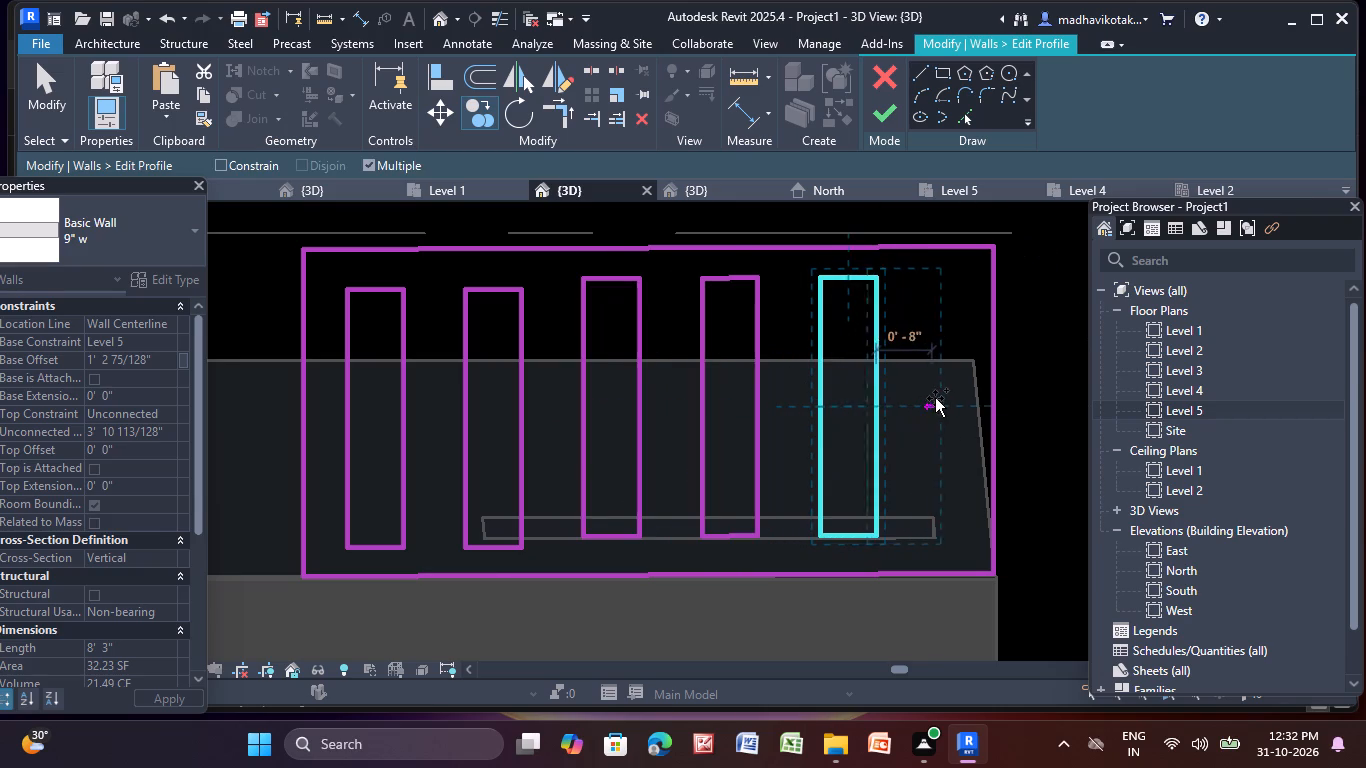
Add a fifth copy about 1'-2" beyond the last rectangle, beside the corner edge, and finish the wall's profile edit.
middle_drag(968, 394, 930, 394)
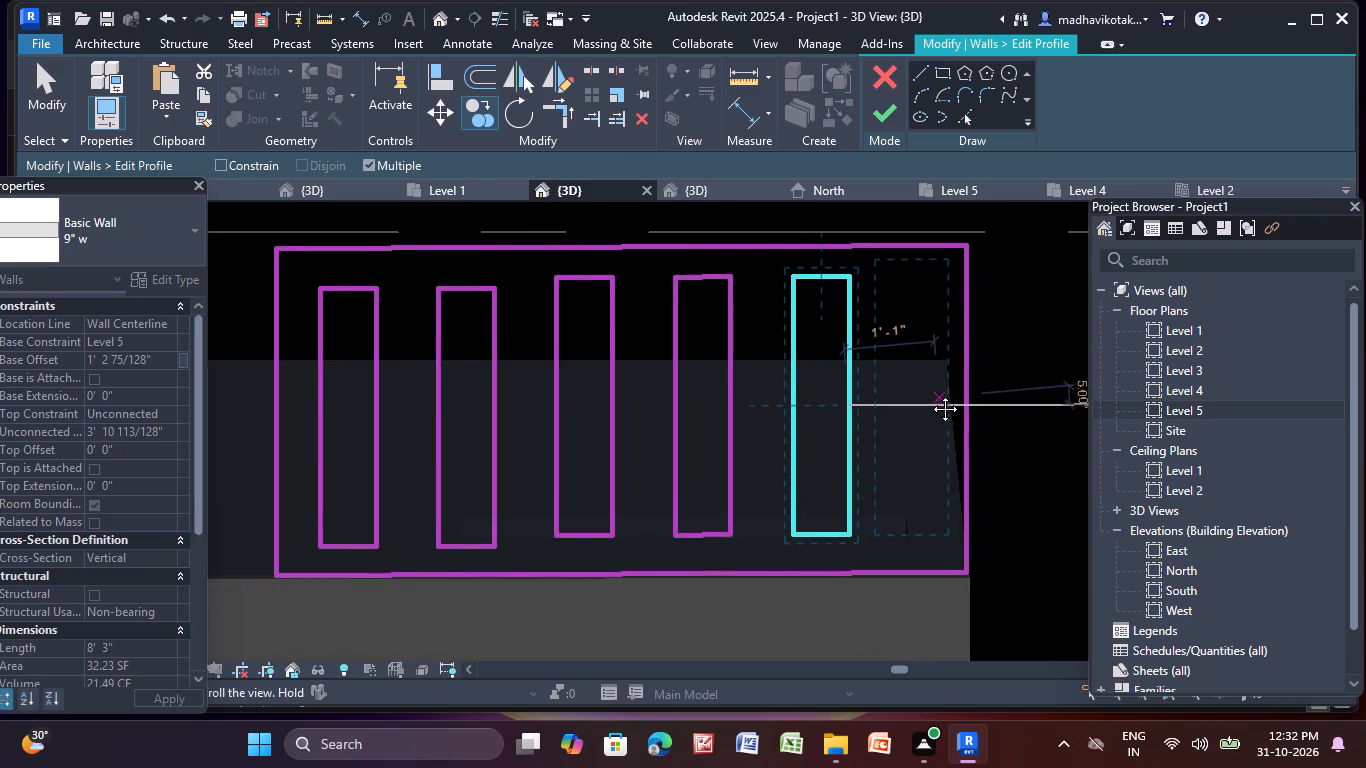
middle_drag(930, 394, 805, 417)
scroll(805, 417, up, 3)
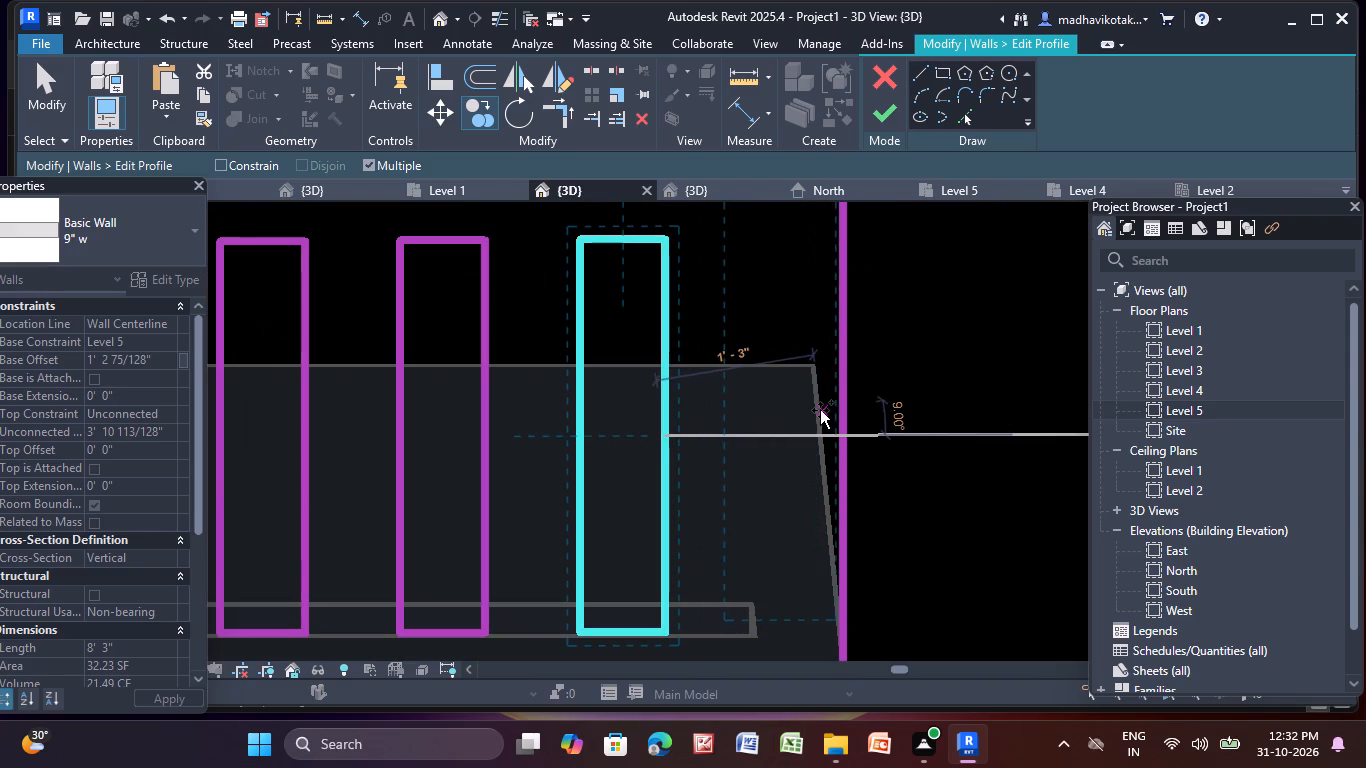
scroll(820, 410, up, 3)
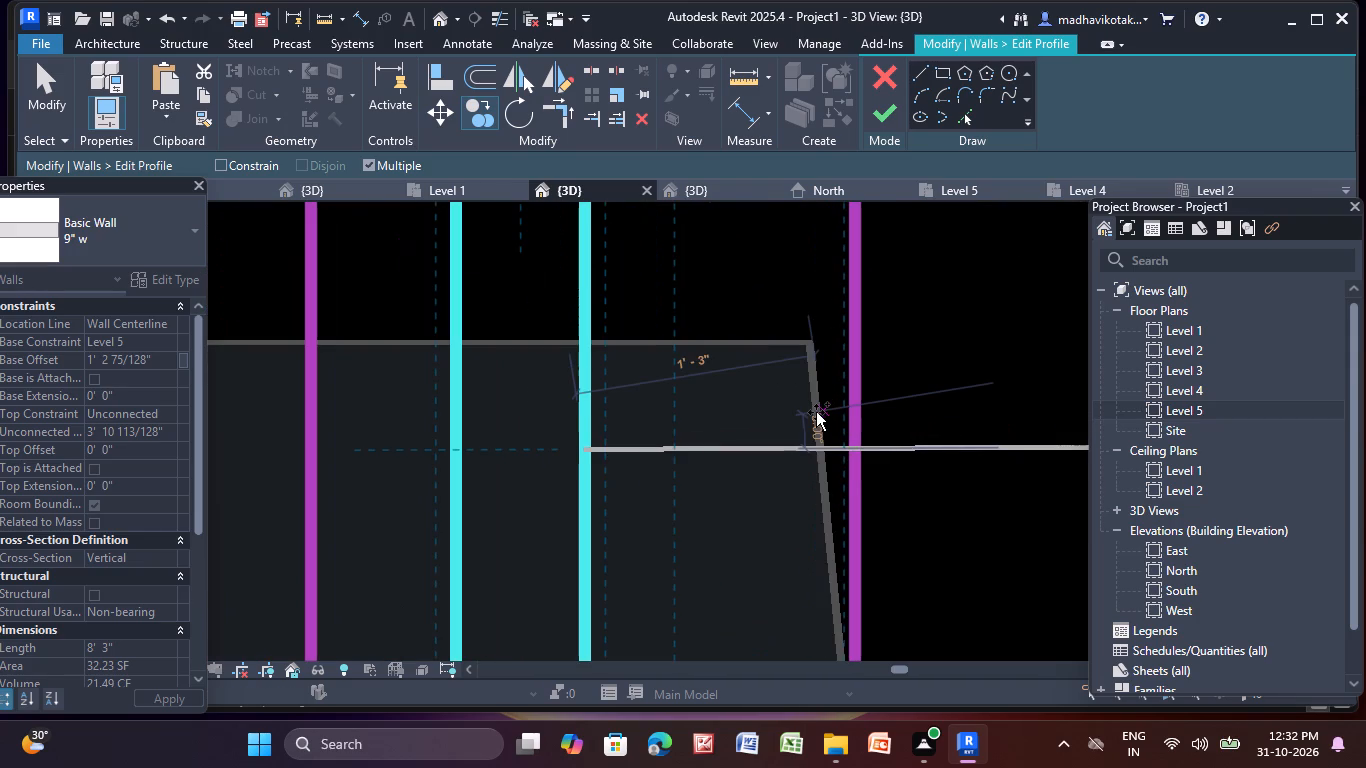
scroll(812, 412, down, 1)
middle_drag(812, 412, 826, 345)
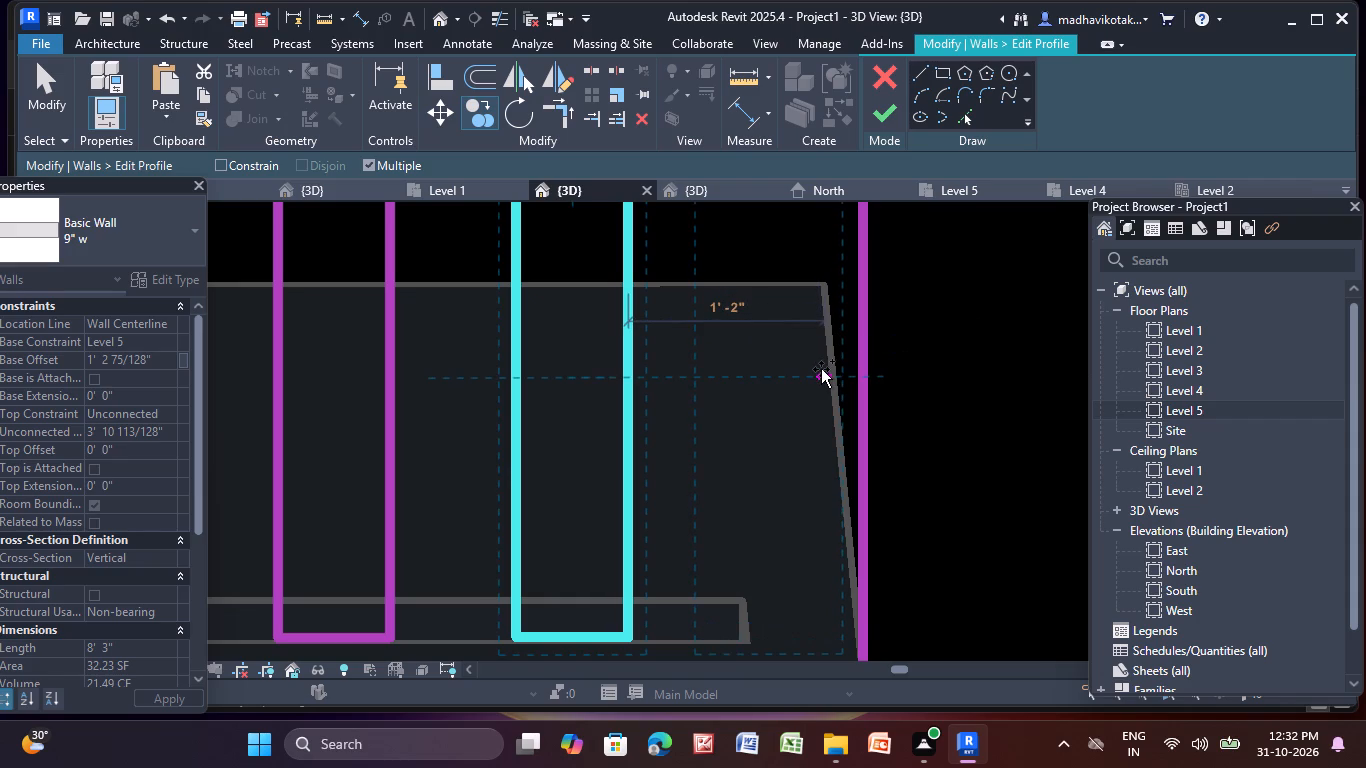
click(821, 369)
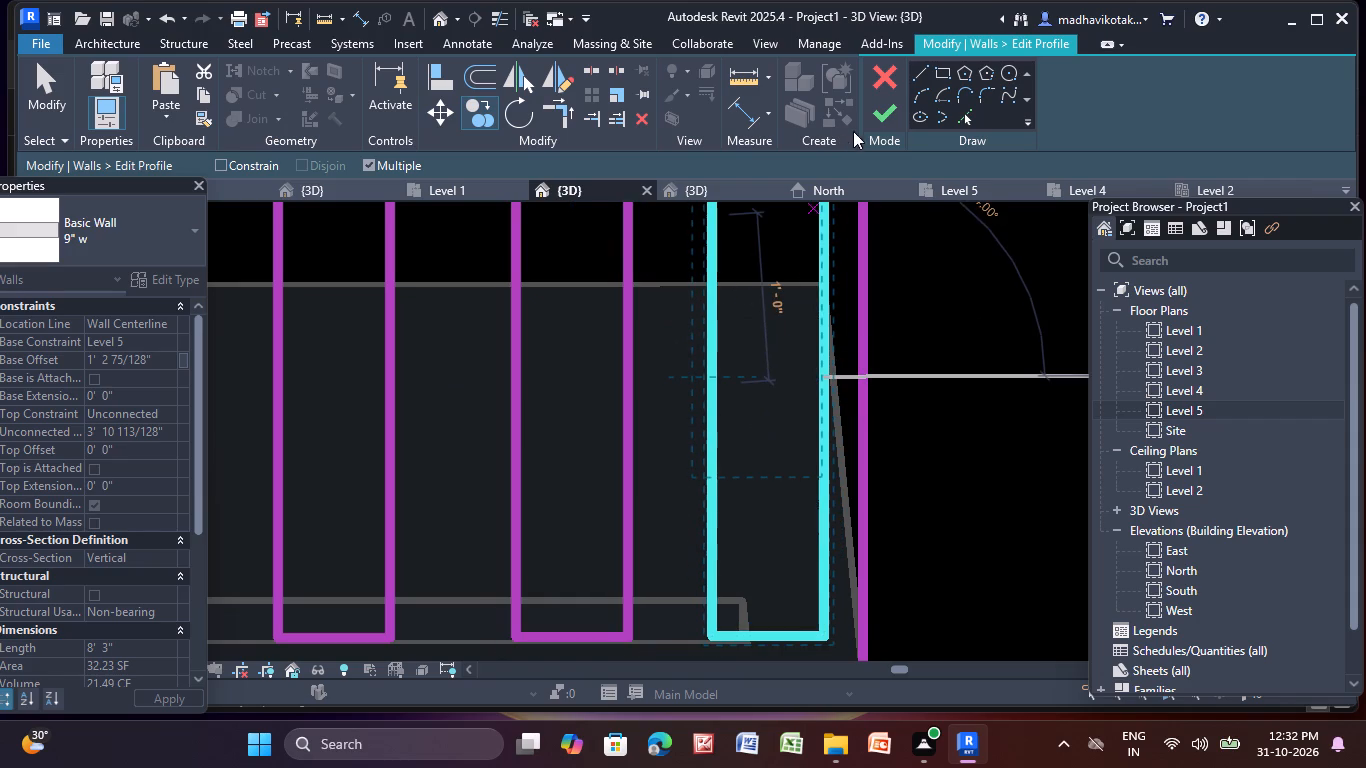
click(882, 120)
scroll(882, 338, down, 4)
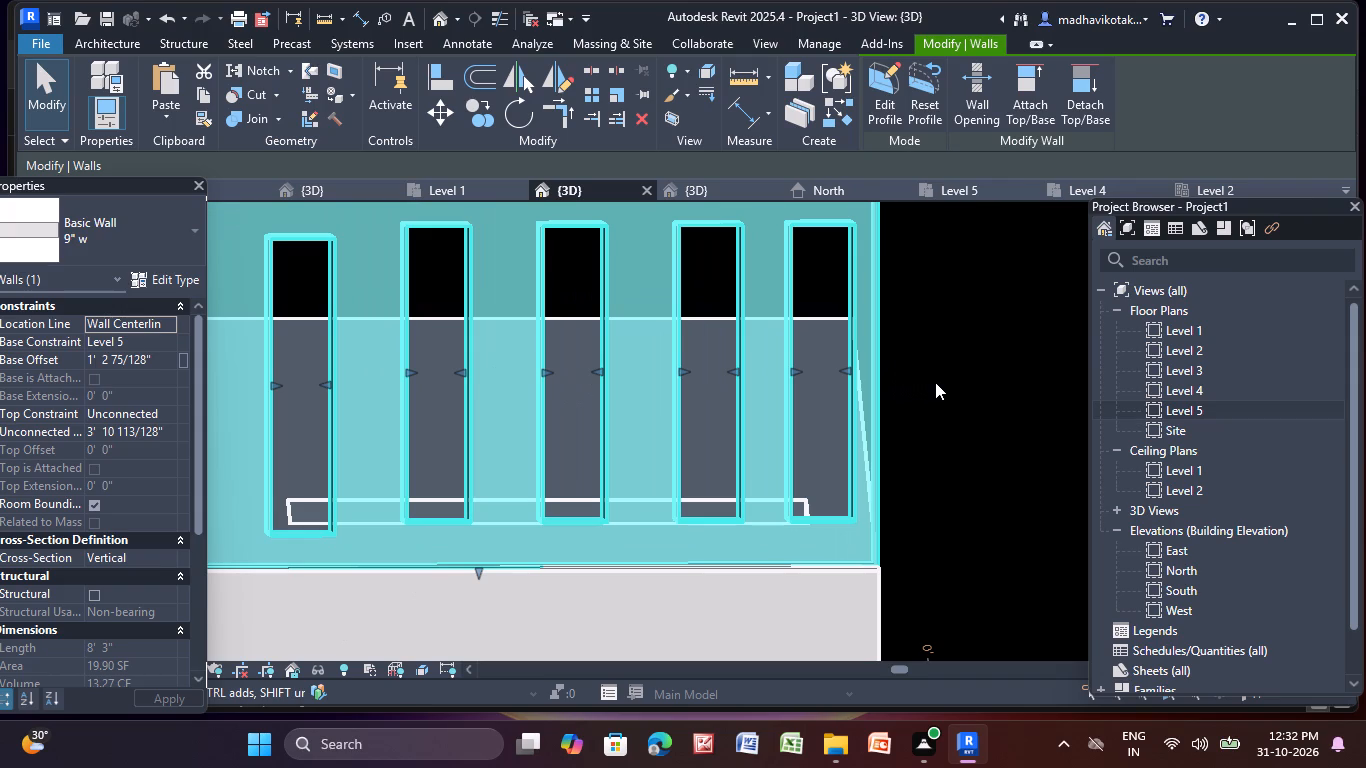
key(Escape)
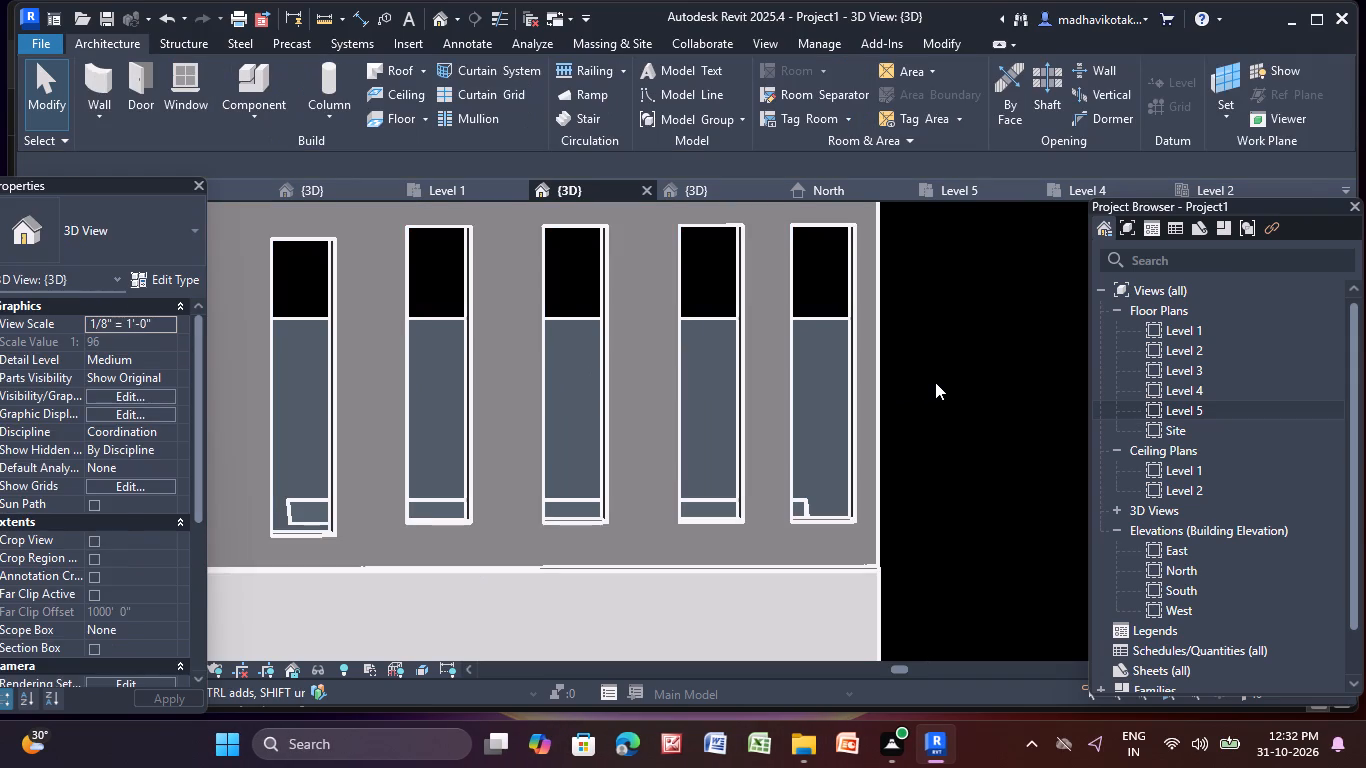
Examine the slotted roof corner wall against the rest of the front facade.
scroll(924, 288, down, 9)
scroll(1015, 441, down, 4)
middle_drag(1015, 441, 941, 359)
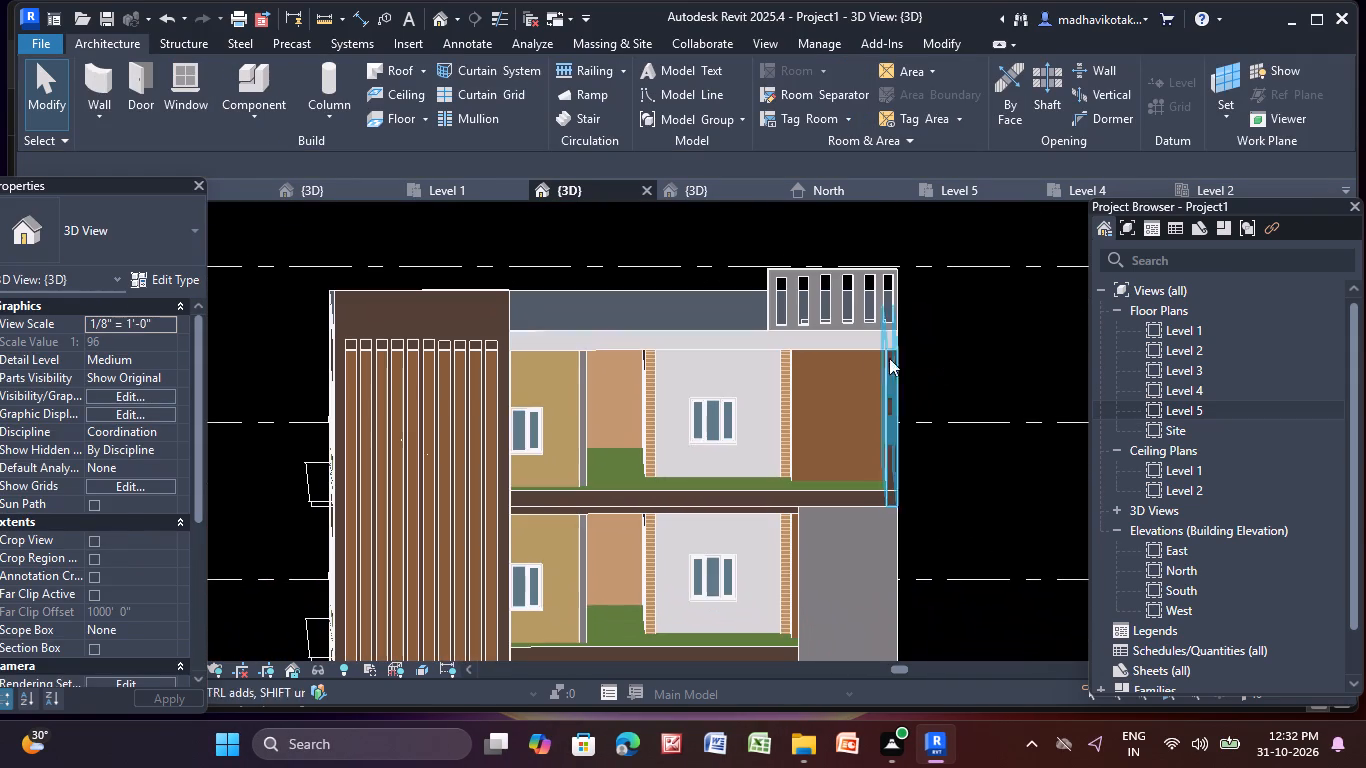
click(768, 316)
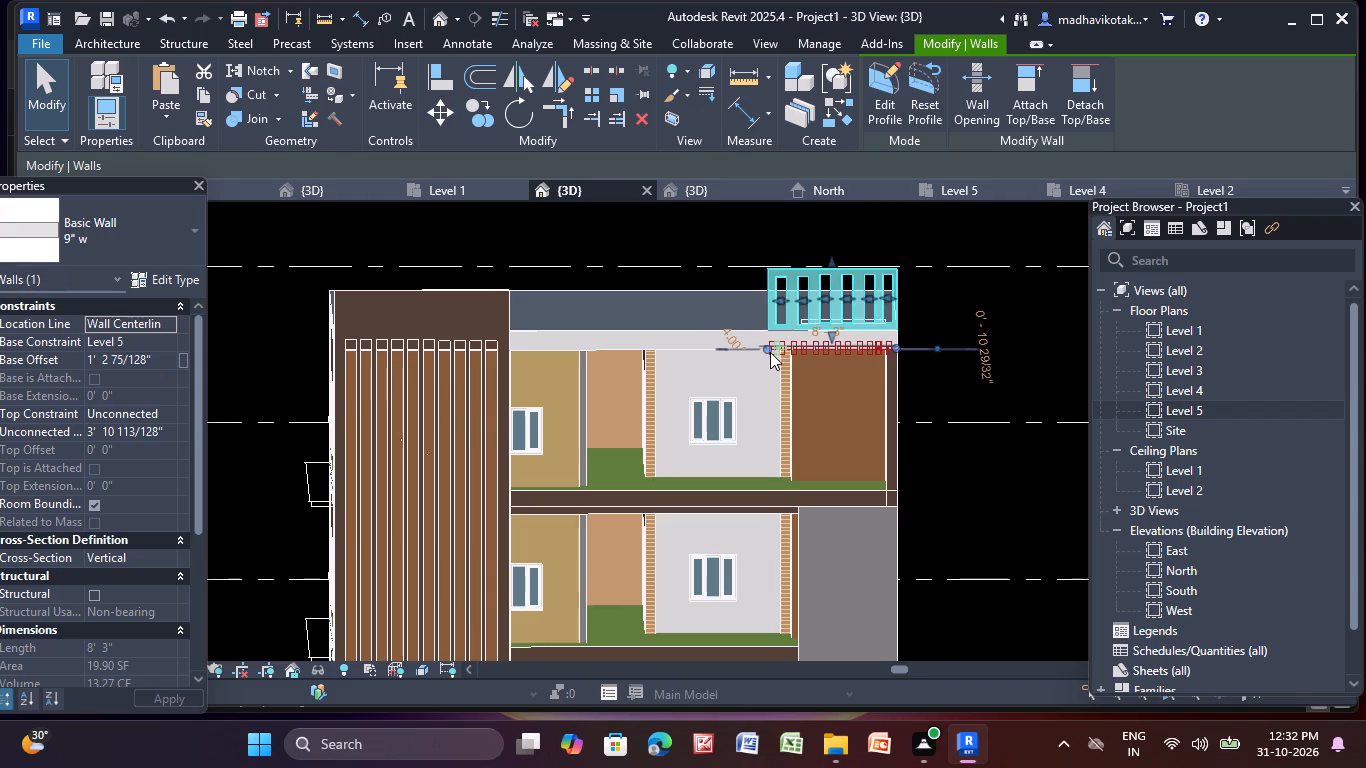
scroll(762, 337, up, 3)
scroll(762, 337, down, 2)
middle_drag(762, 337, 711, 363)
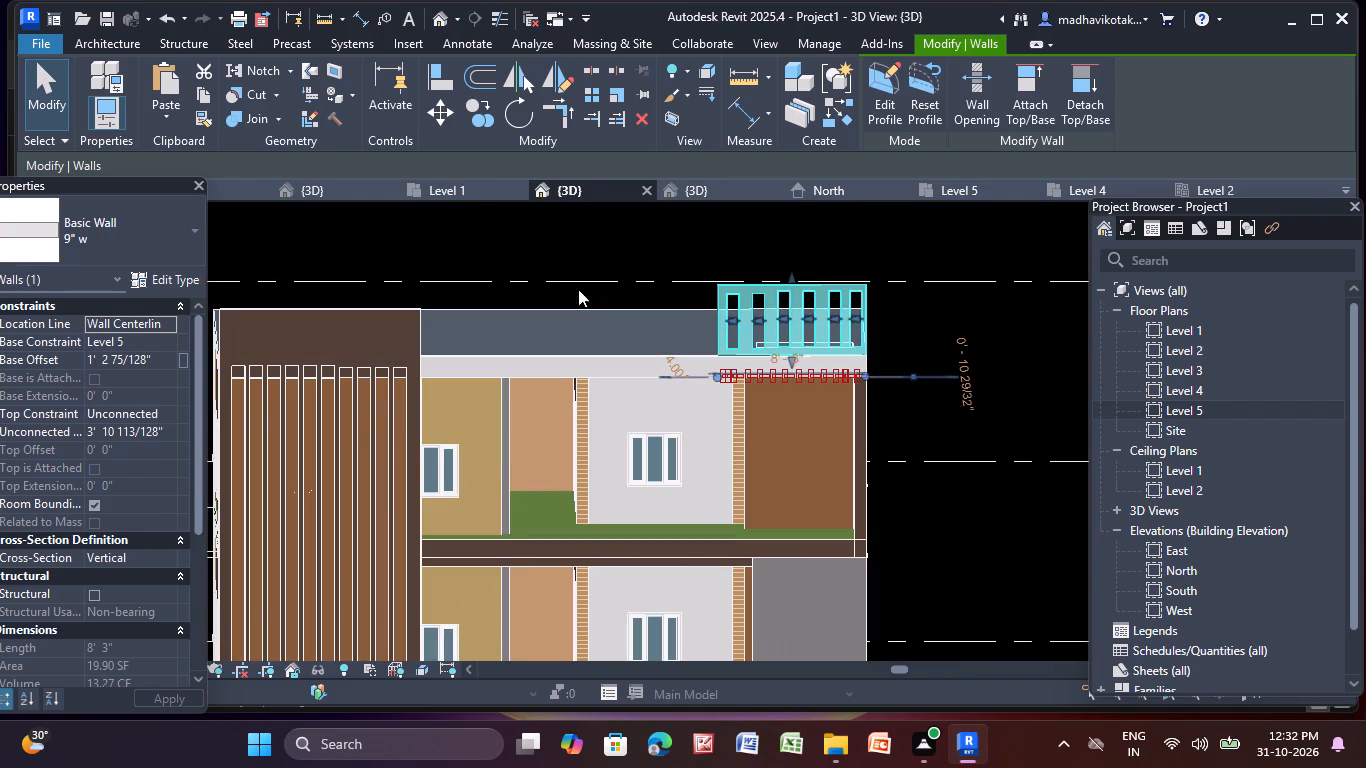
click(512, 246)
scroll(577, 260, down, 3)
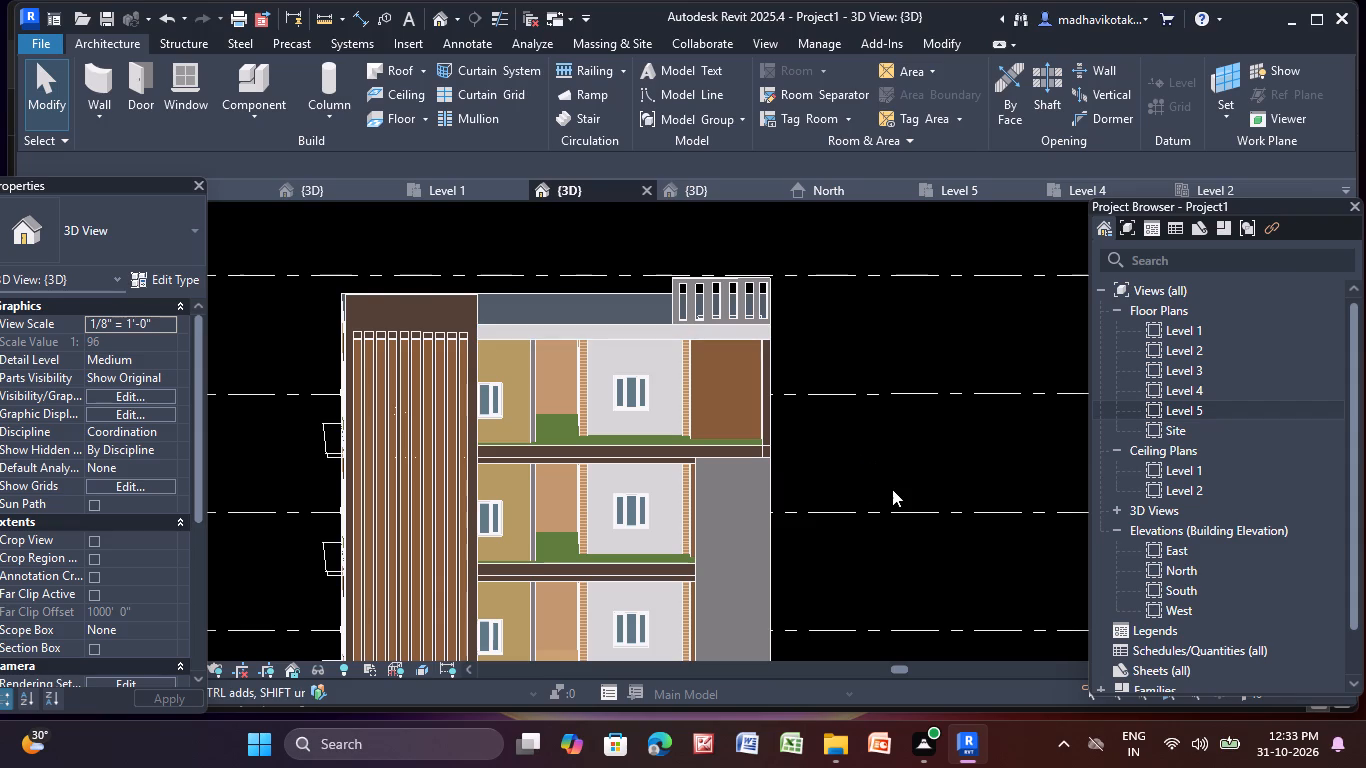
scroll(892, 489, down, 3)
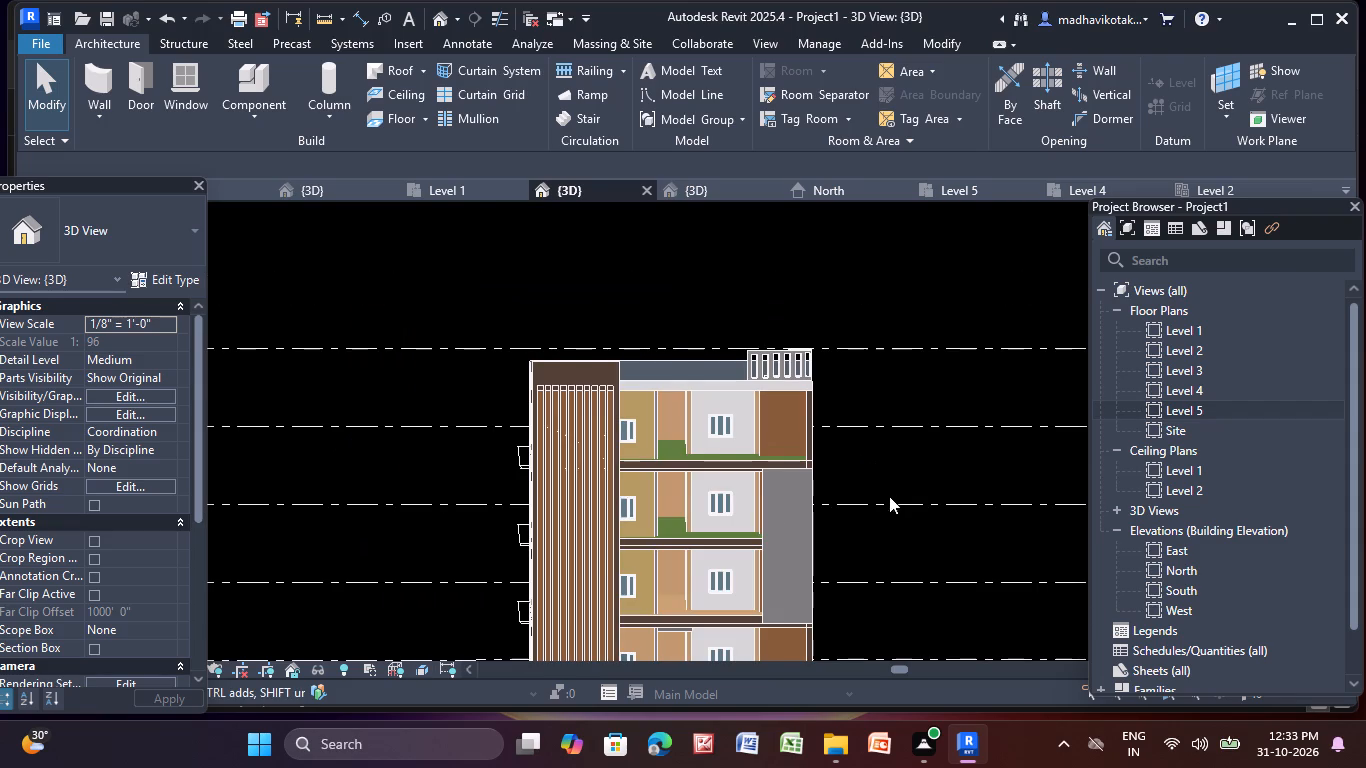
middle_drag(882, 507, 878, 521)
scroll(820, 437, up, 3)
scroll(710, 369, up, 3)
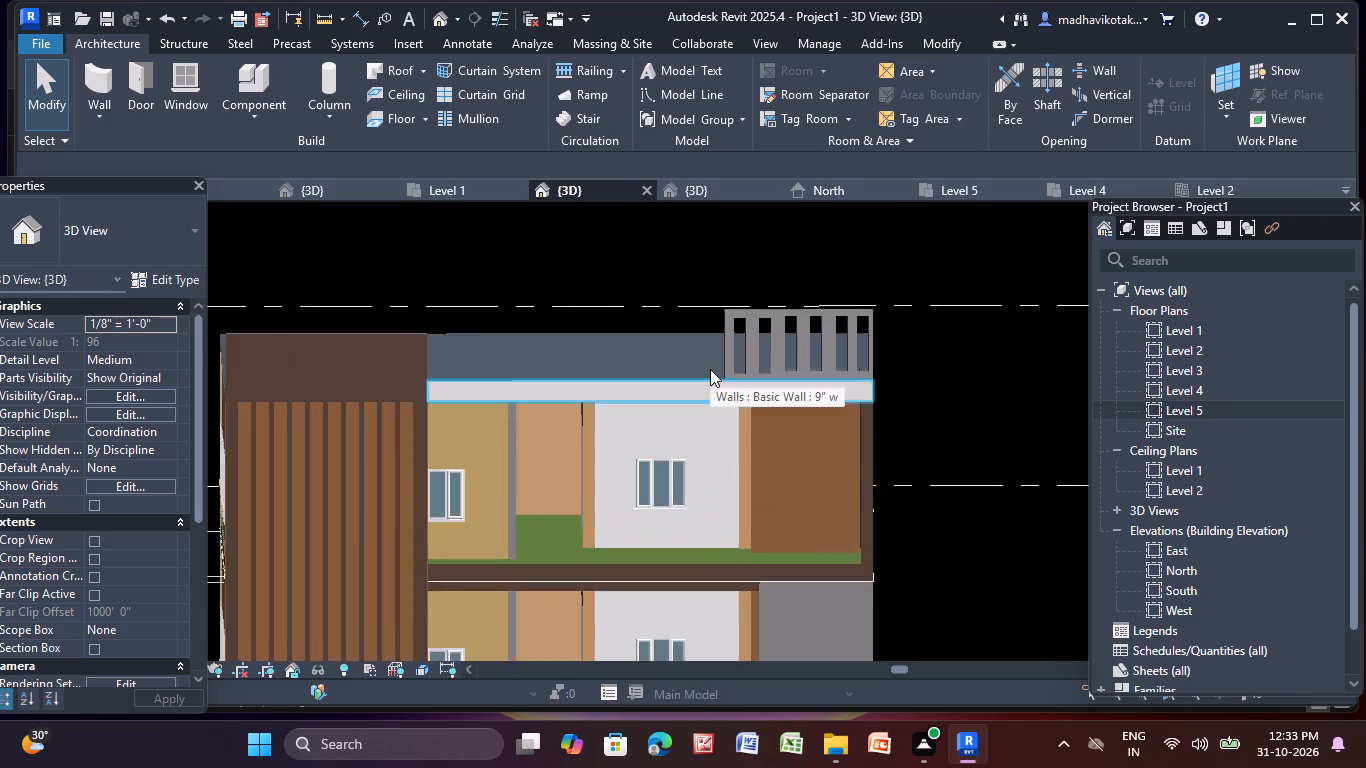
scroll(710, 369, up, 1)
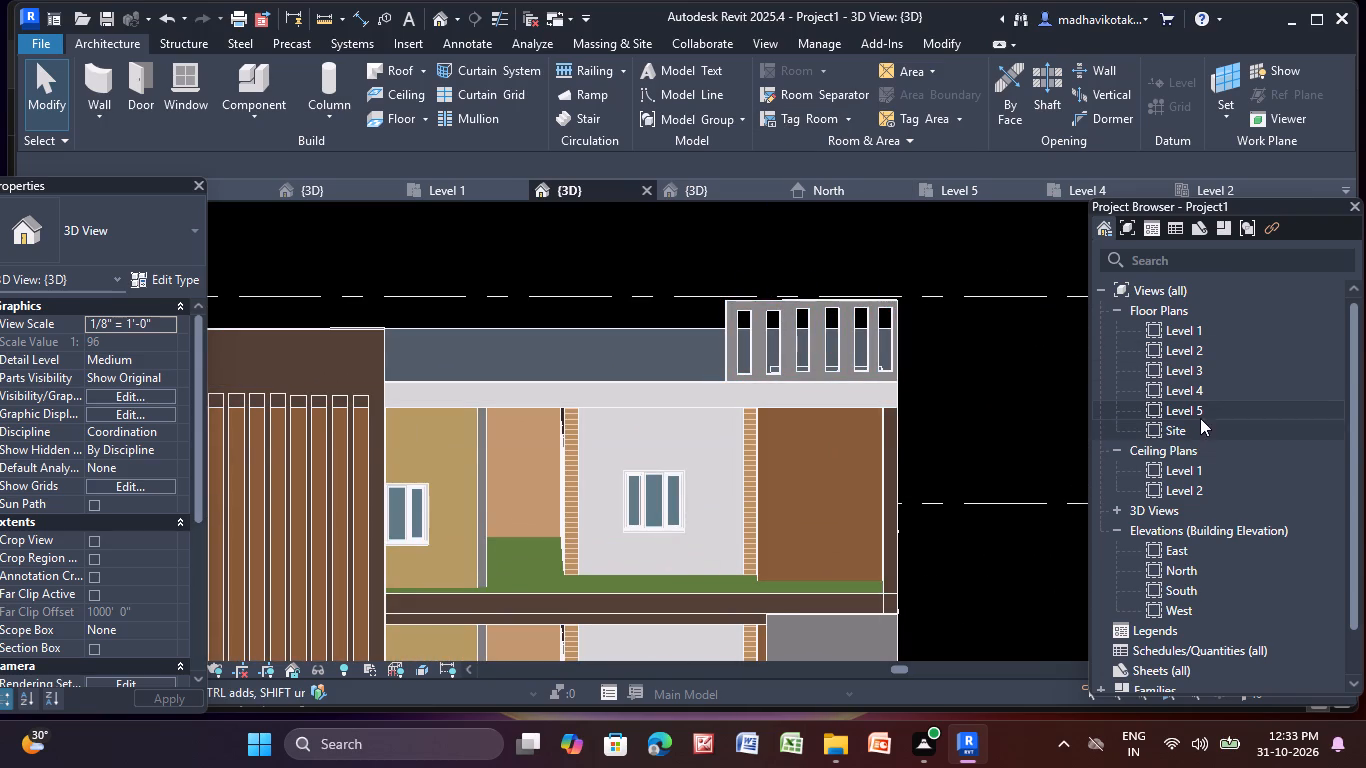
On Level 5, add a Handrail - Rectangular railing about 16'-6" long from the slotted corner wall's inner end to the adjoining wall edge.
double_click(1205, 412)
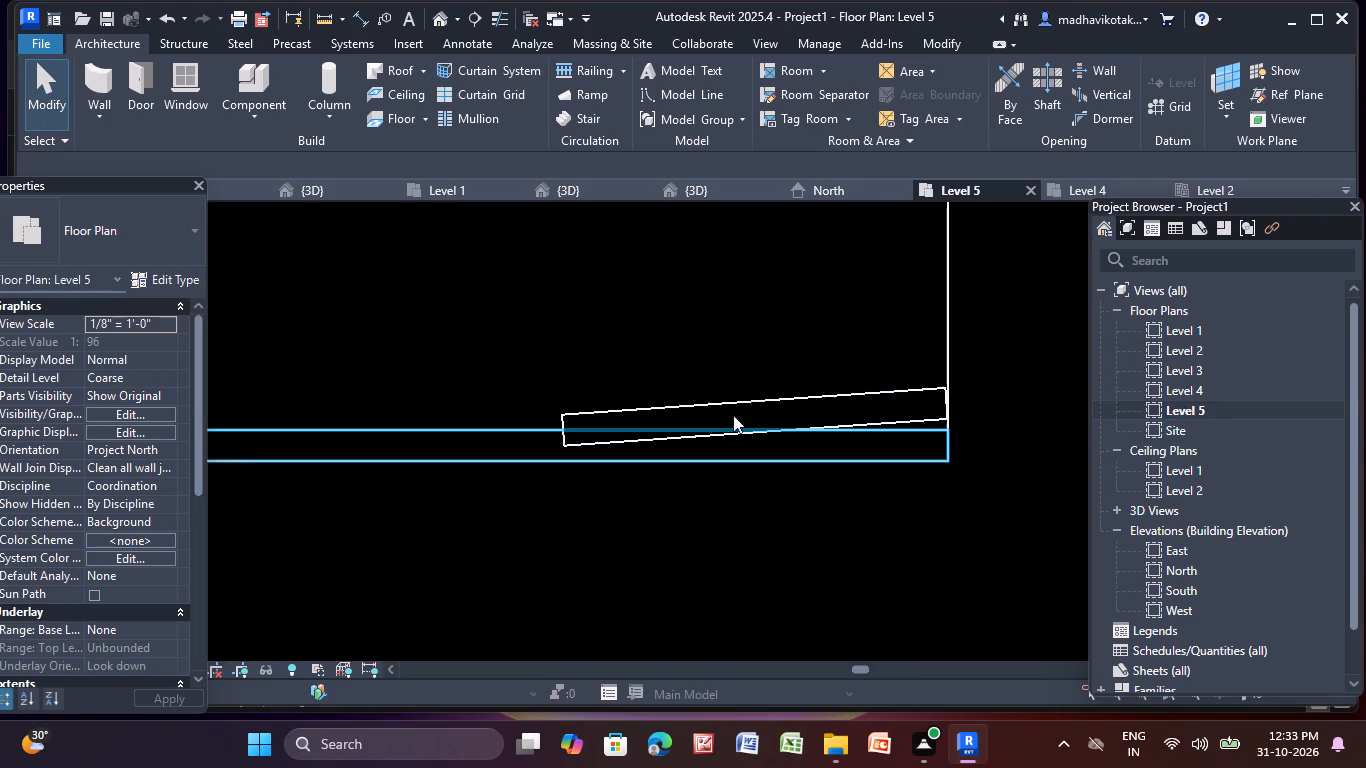
scroll(636, 441, down, 3)
middle_drag(628, 449, 880, 379)
scroll(799, 388, down, 1)
middle_drag(792, 391, 557, 396)
middle_drag(568, 388, 572, 385)
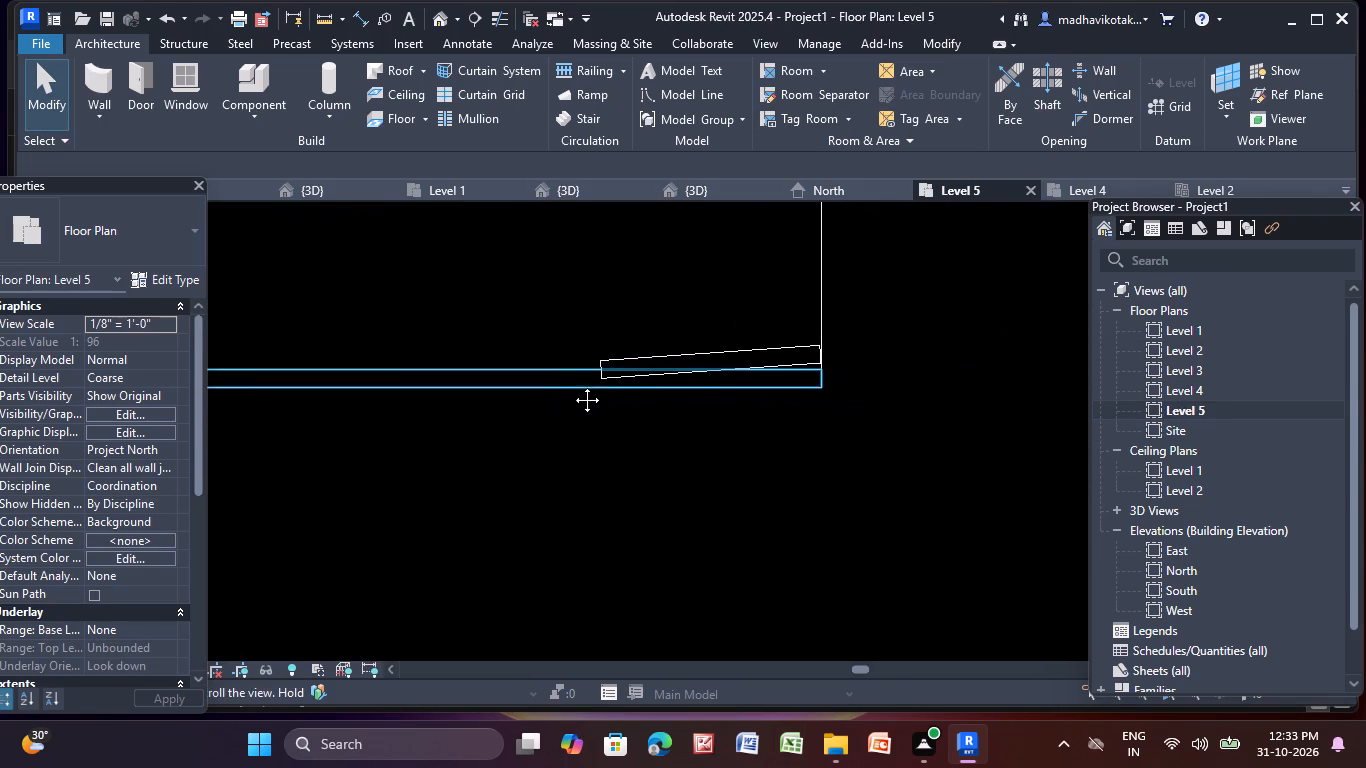
middle_drag(572, 385, 718, 358)
scroll(718, 358, down, 1)
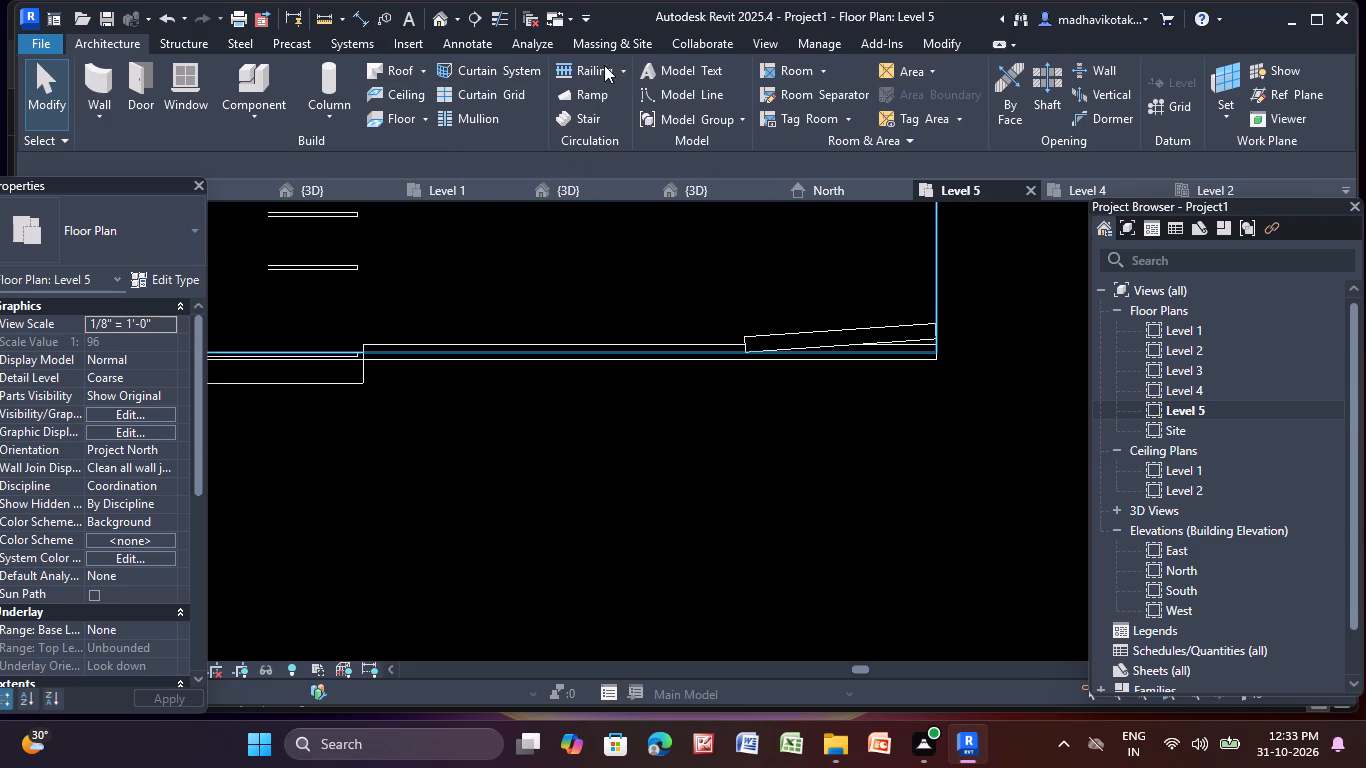
click(600, 68)
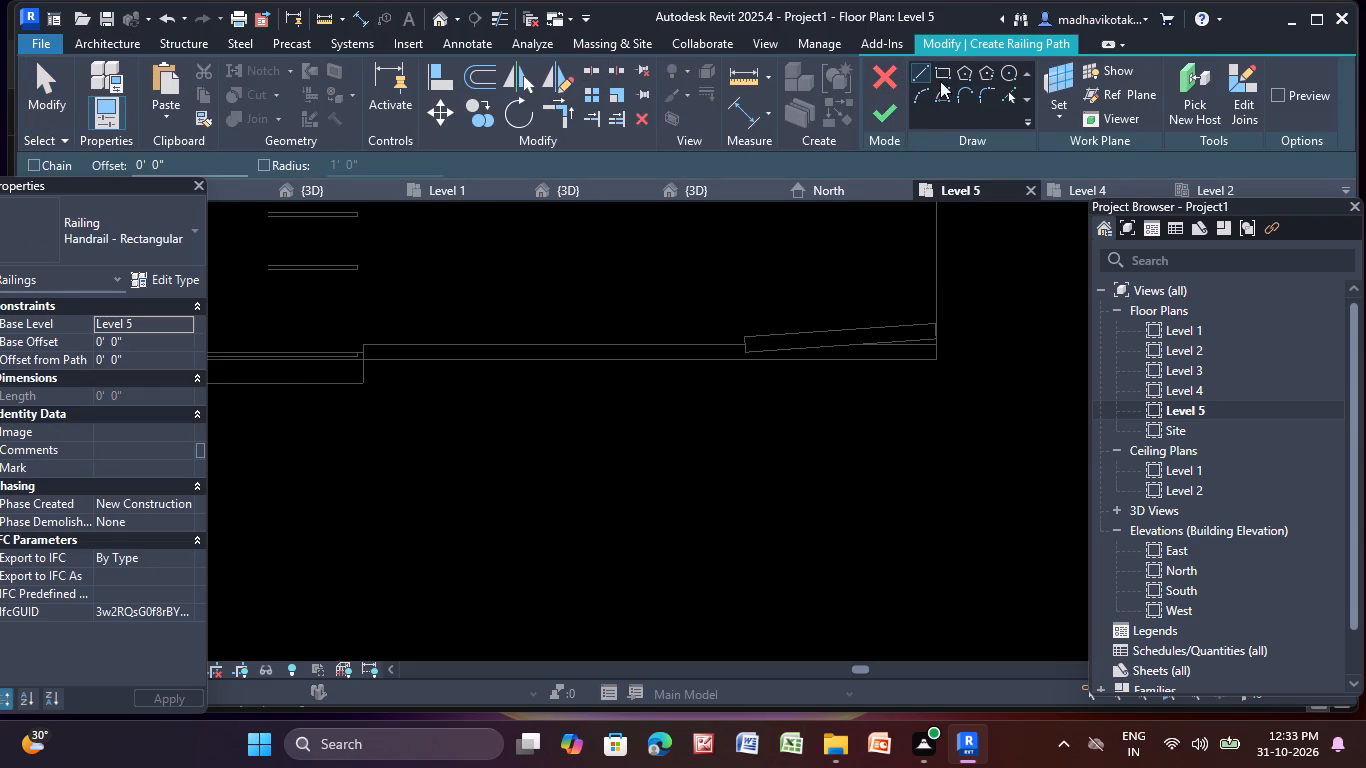
click(921, 74)
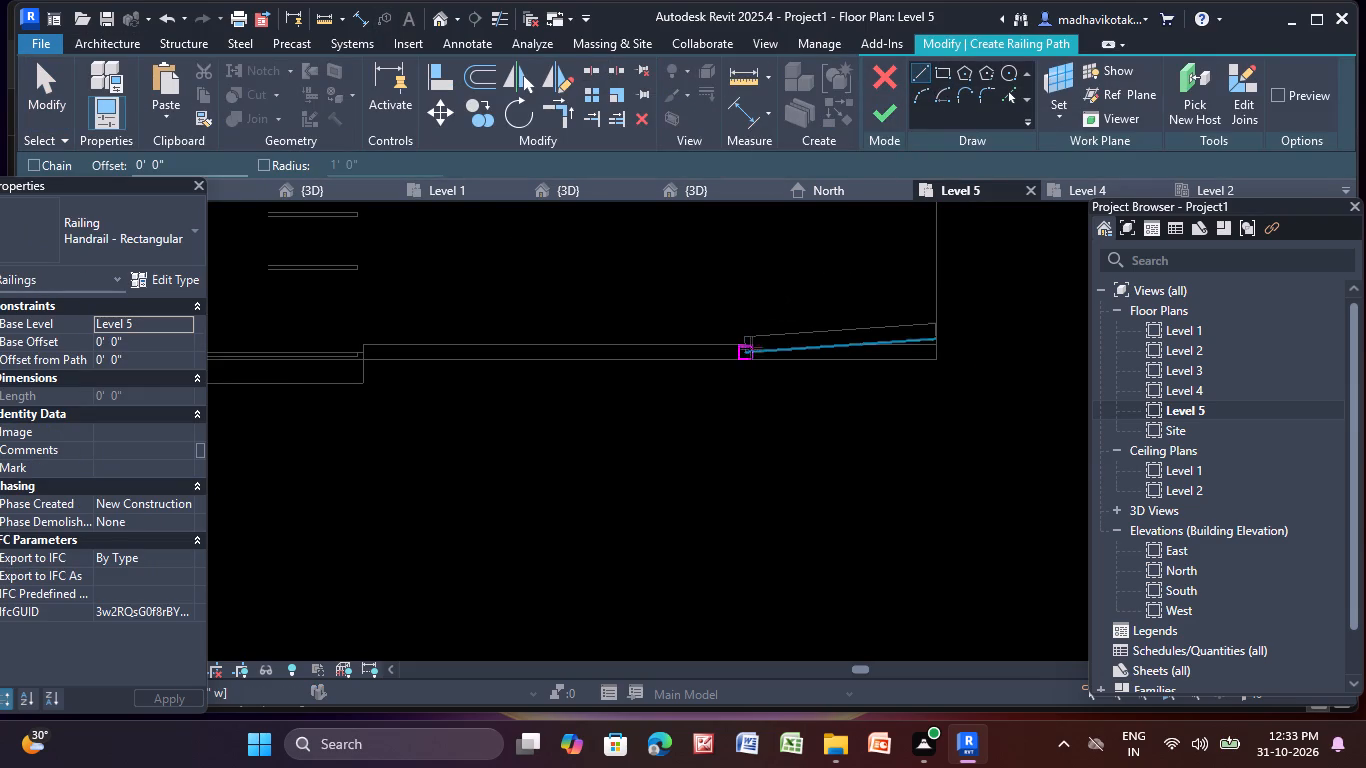
scroll(751, 348, up, 9)
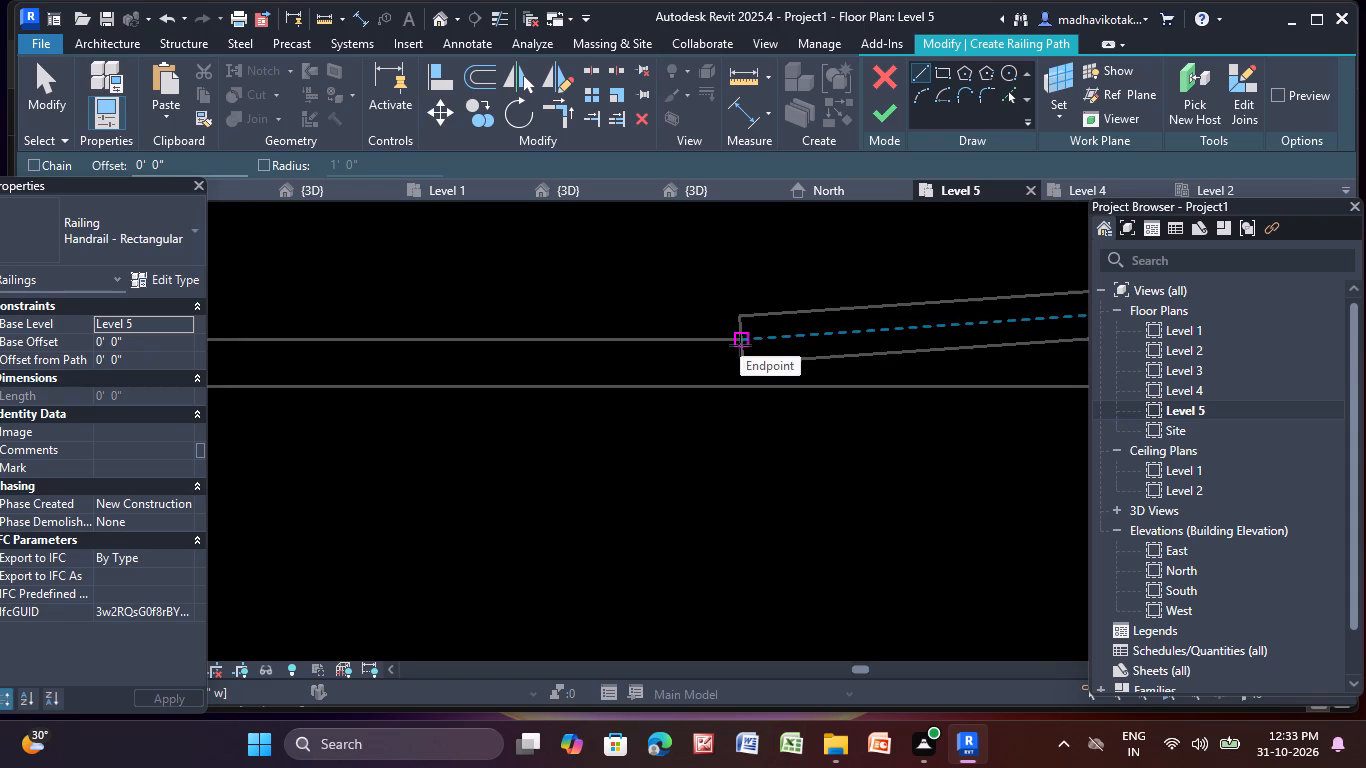
scroll(736, 348, up, 5)
click(743, 344)
scroll(540, 355, down, 1)
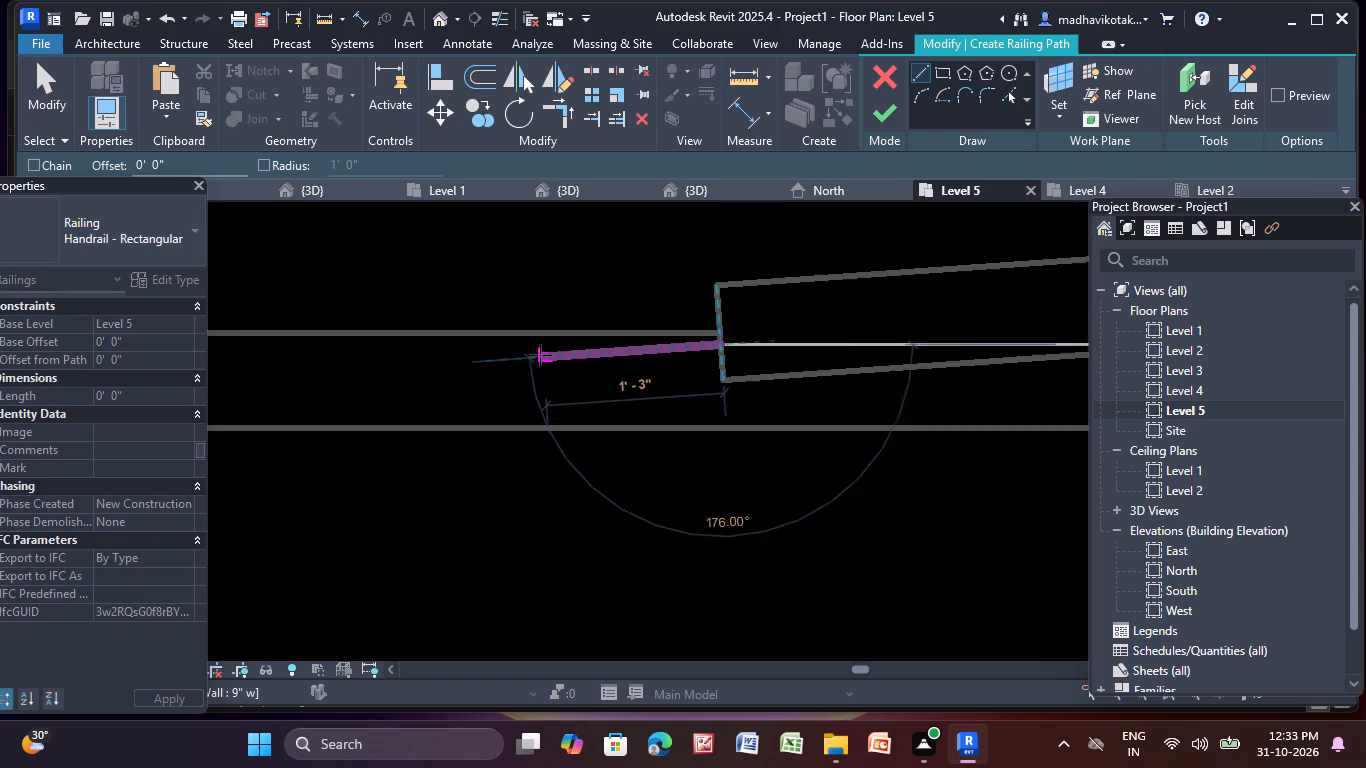
scroll(540, 355, down, 2)
middle_drag(540, 355, 817, 288)
scroll(549, 310, down, 2)
middle_drag(549, 310, 887, 287)
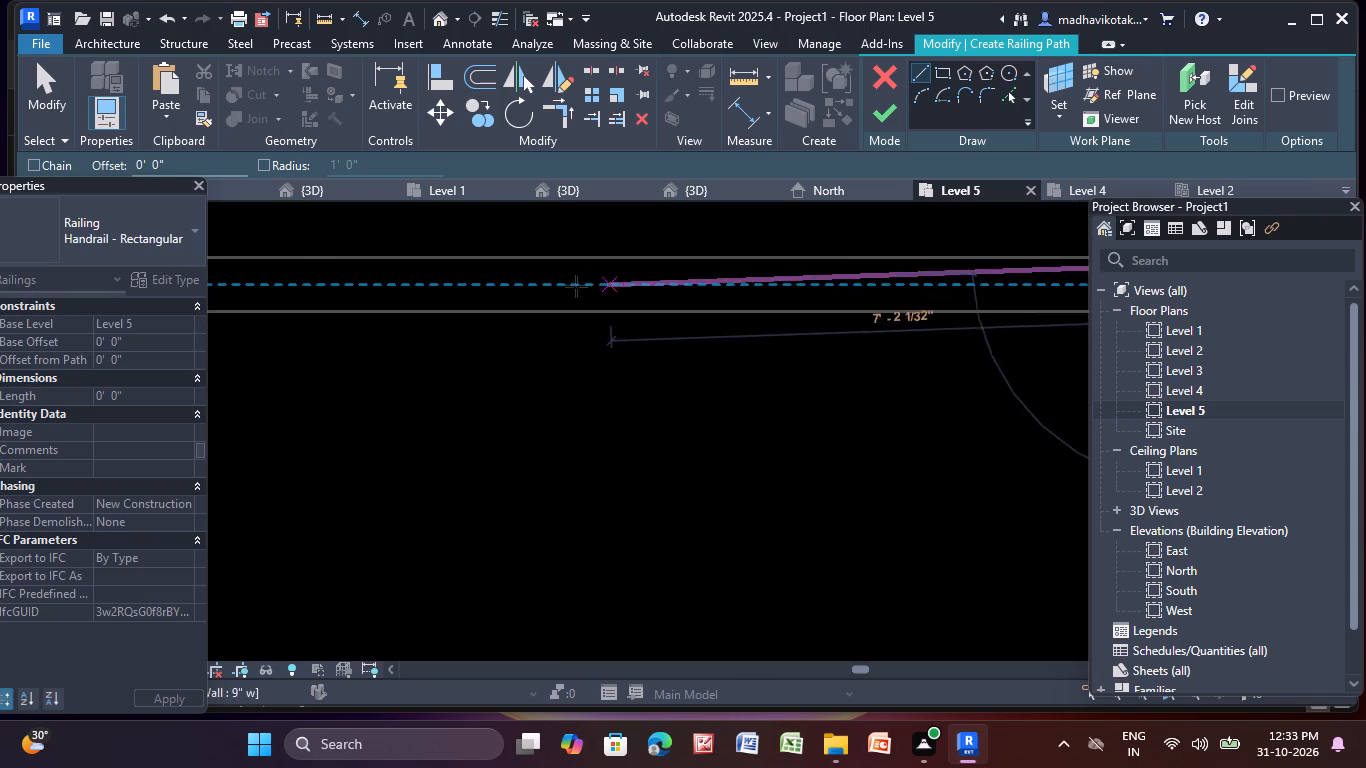
scroll(576, 286, down, 1)
middle_drag(573, 288, 895, 258)
scroll(594, 286, down, 1)
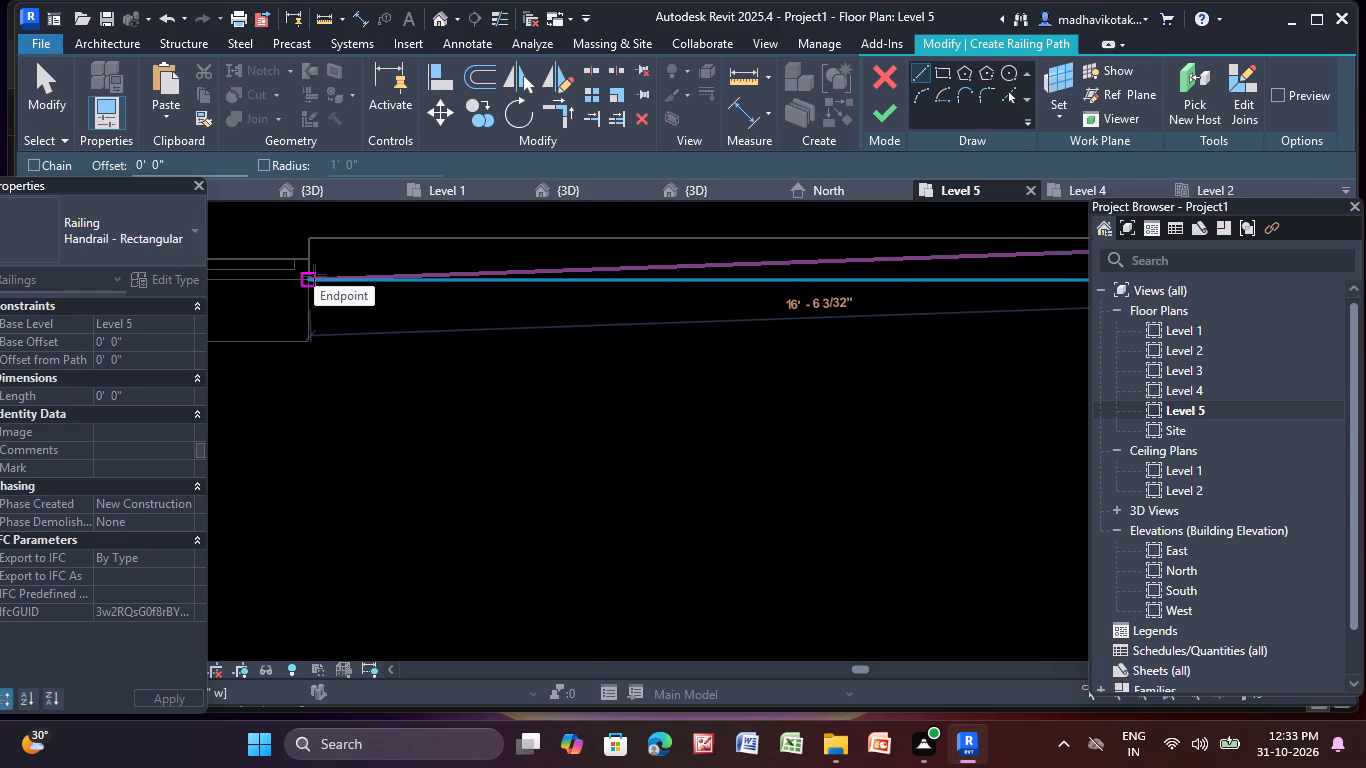
click(314, 275)
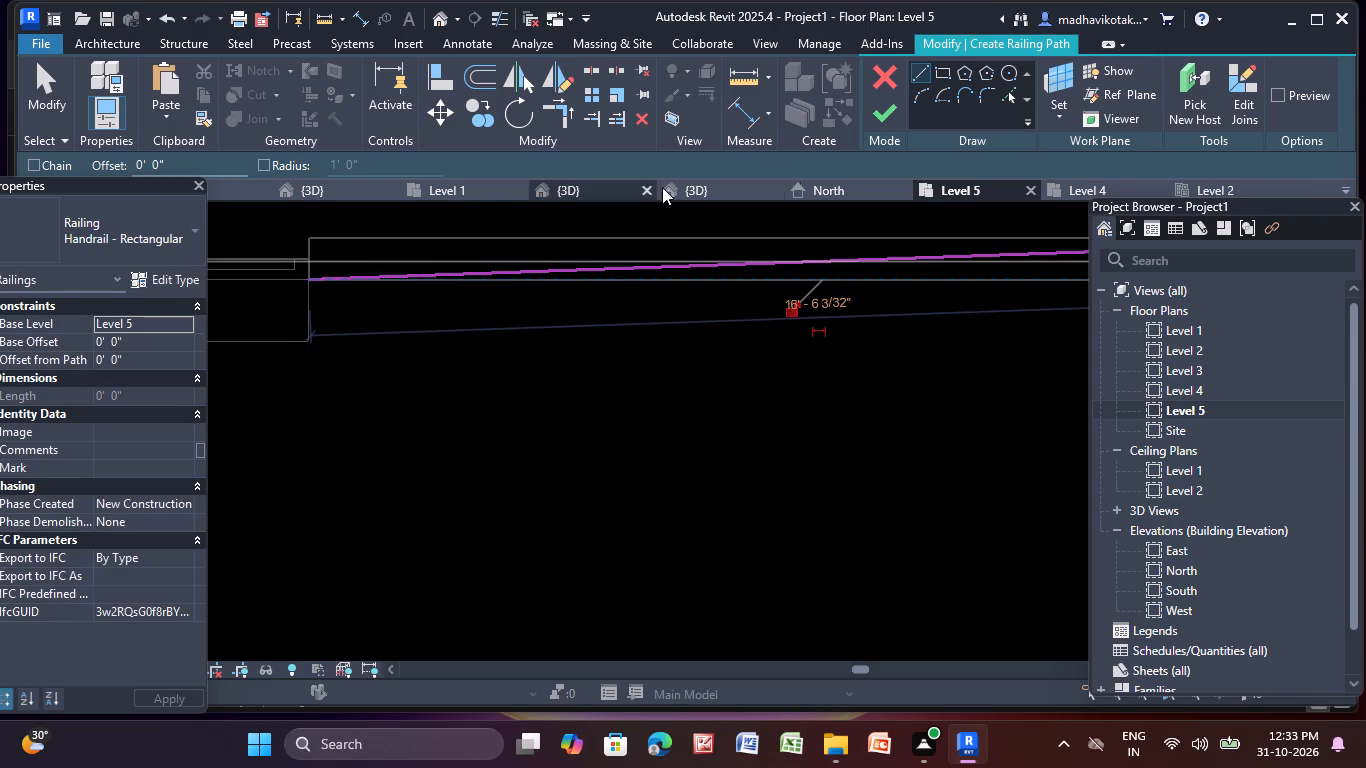
click(884, 121)
scroll(796, 286, down, 4)
middle_drag(785, 296, 602, 391)
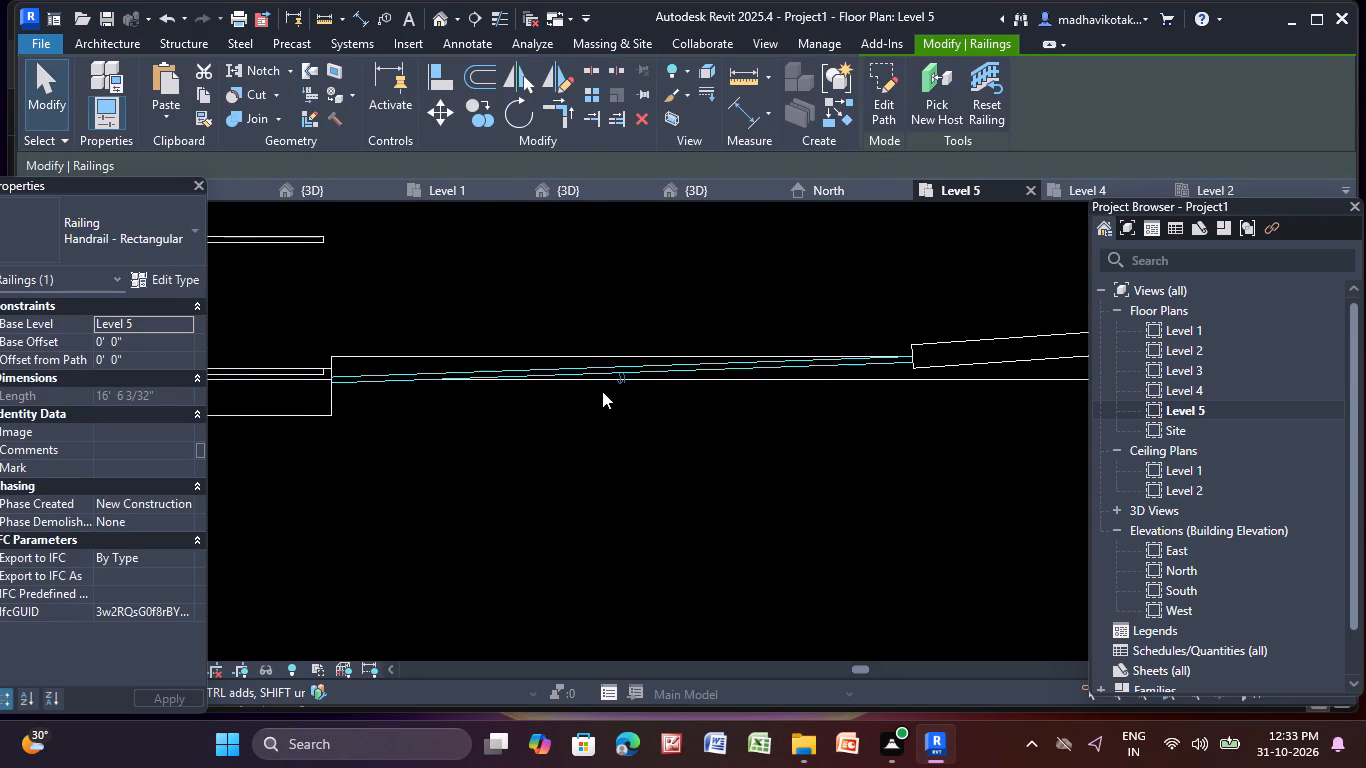
key(Escape)
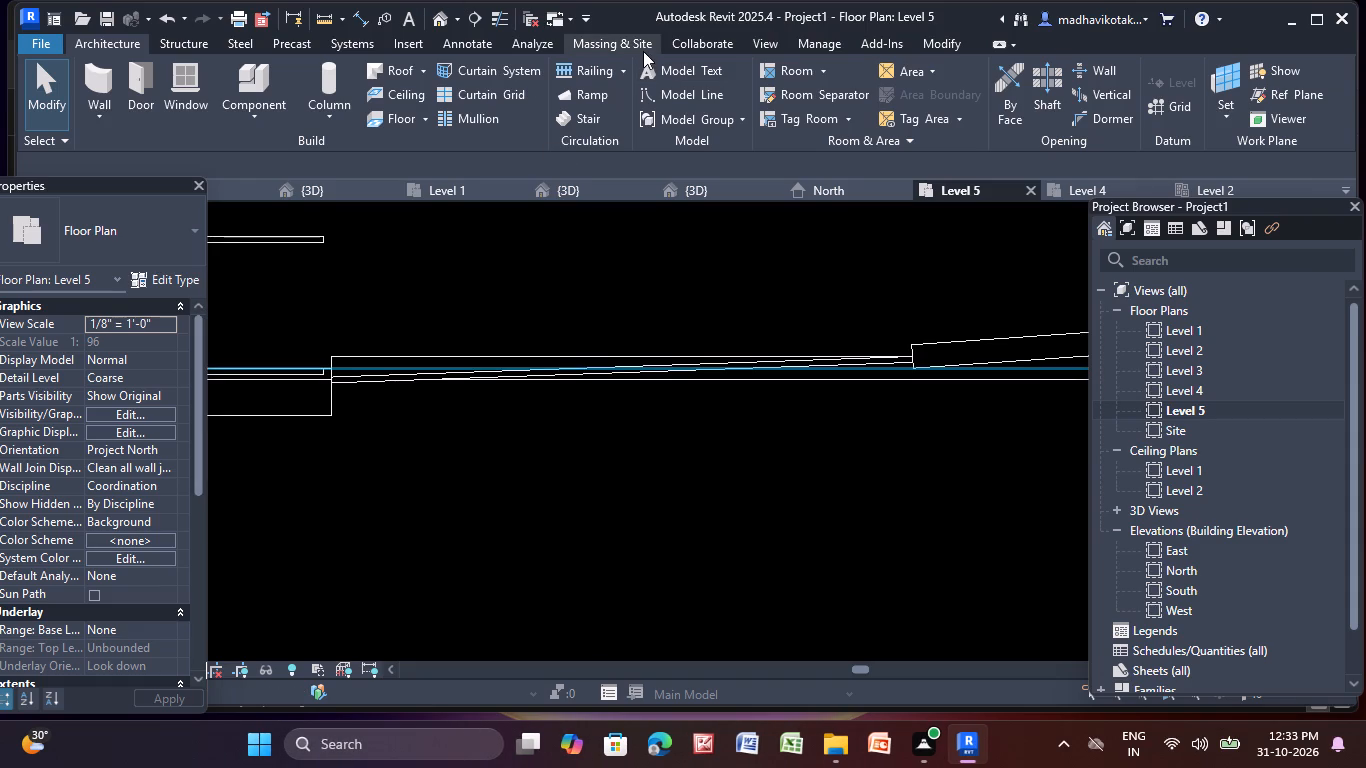
Examine the rooftop railing and slotted corner wall in 3D from the front and at an angle.
click(438, 16)
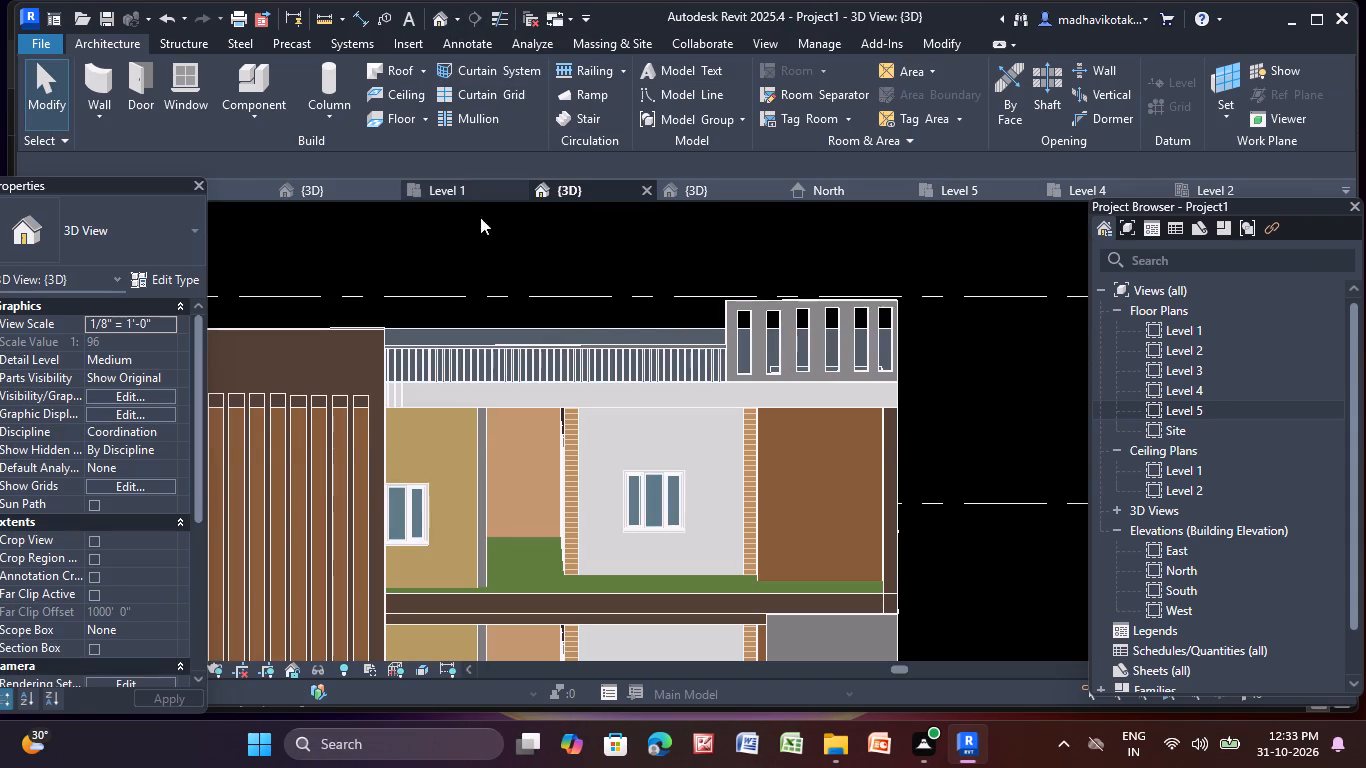
scroll(582, 375, up, 4)
click(588, 350)
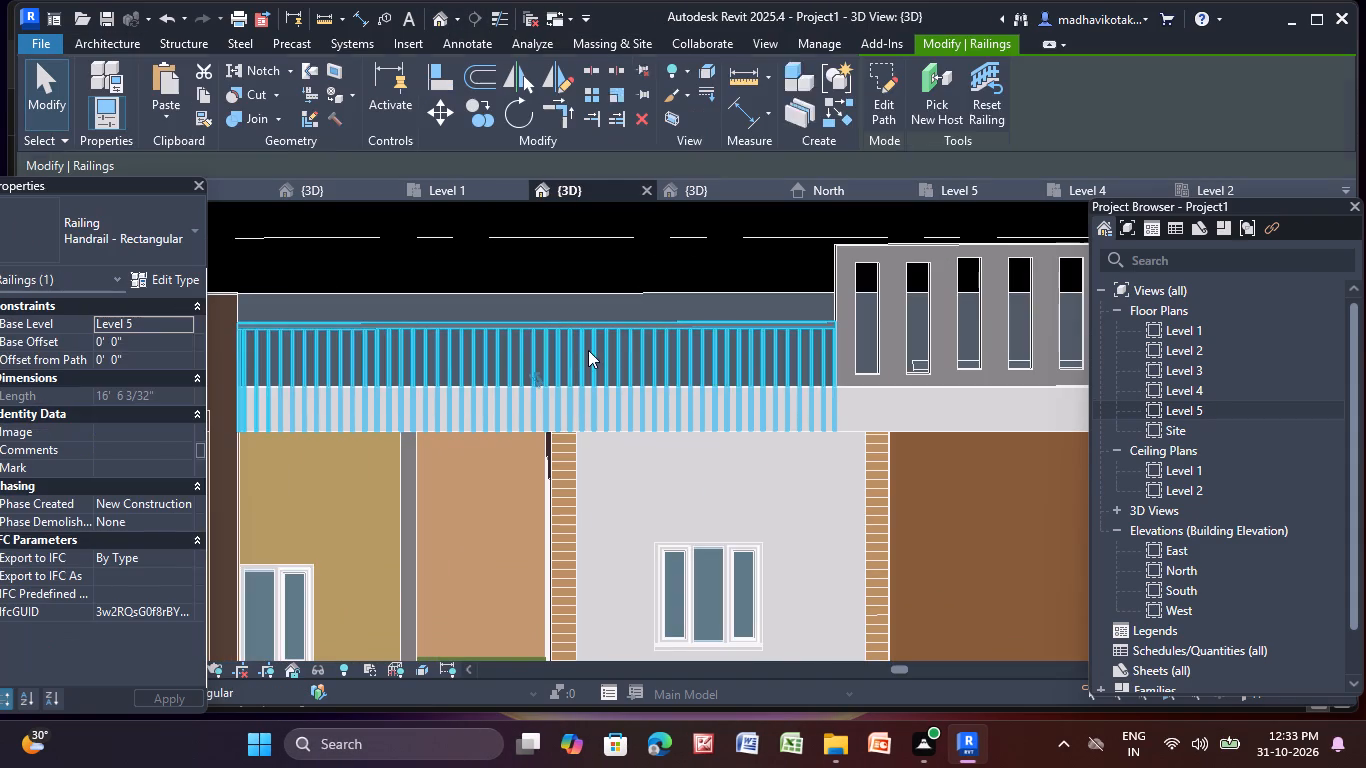
scroll(551, 411, up, 7)
scroll(523, 335, down, 6)
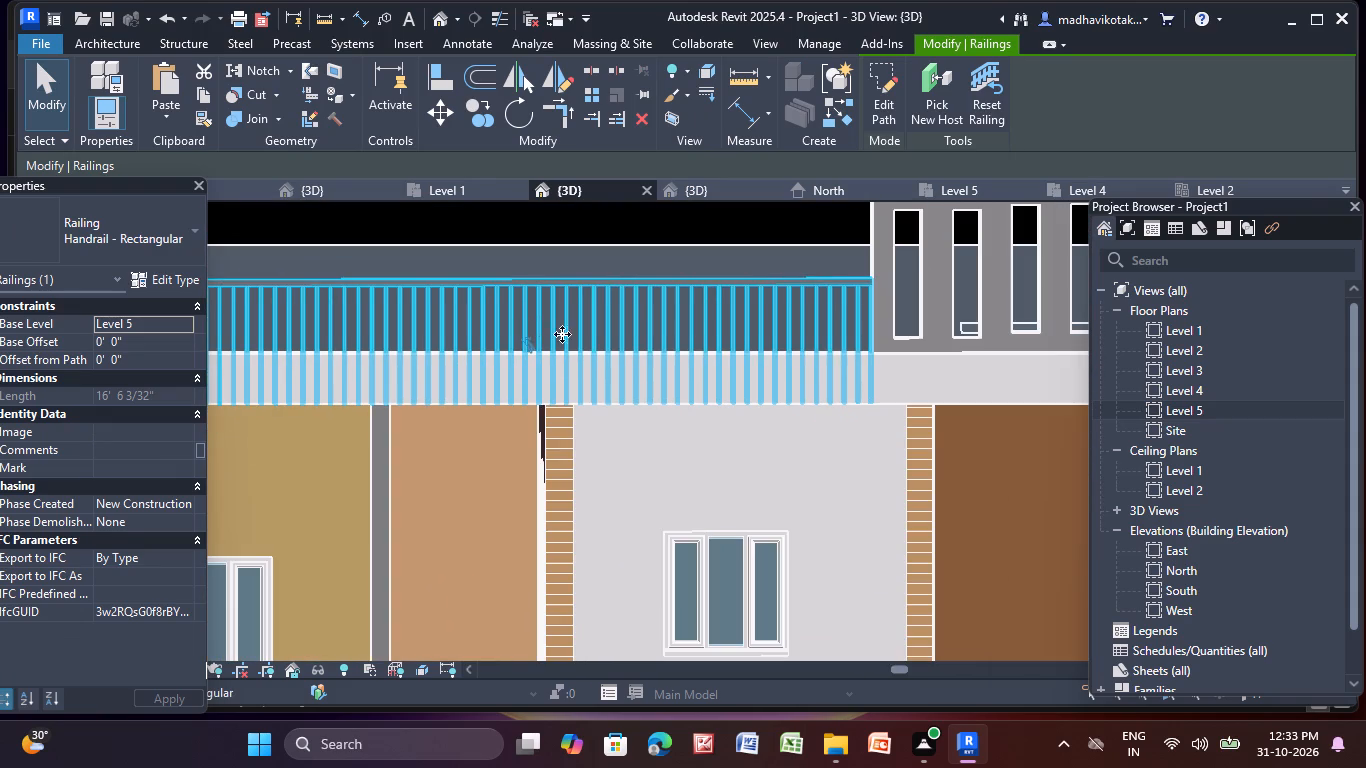
scroll(600, 329, down, 6)
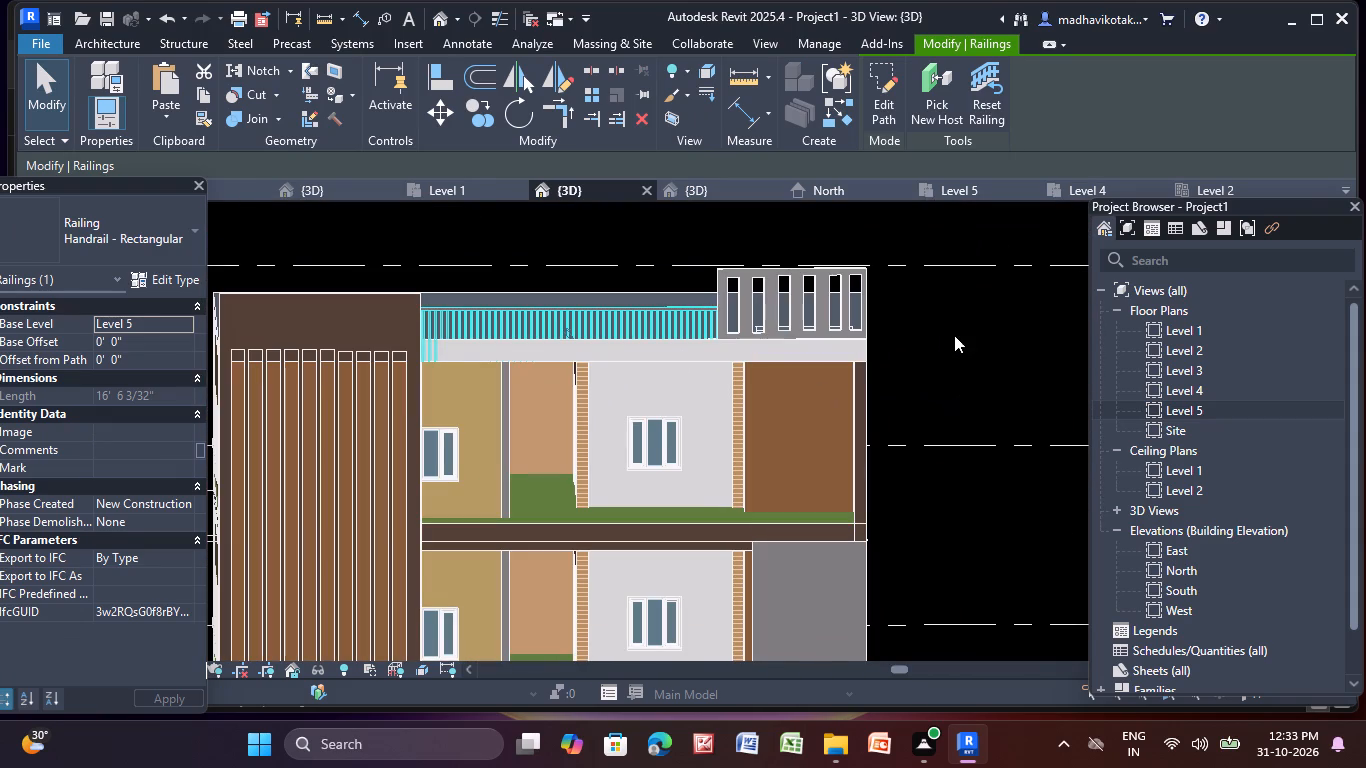
click(953, 334)
scroll(953, 334, down, 6)
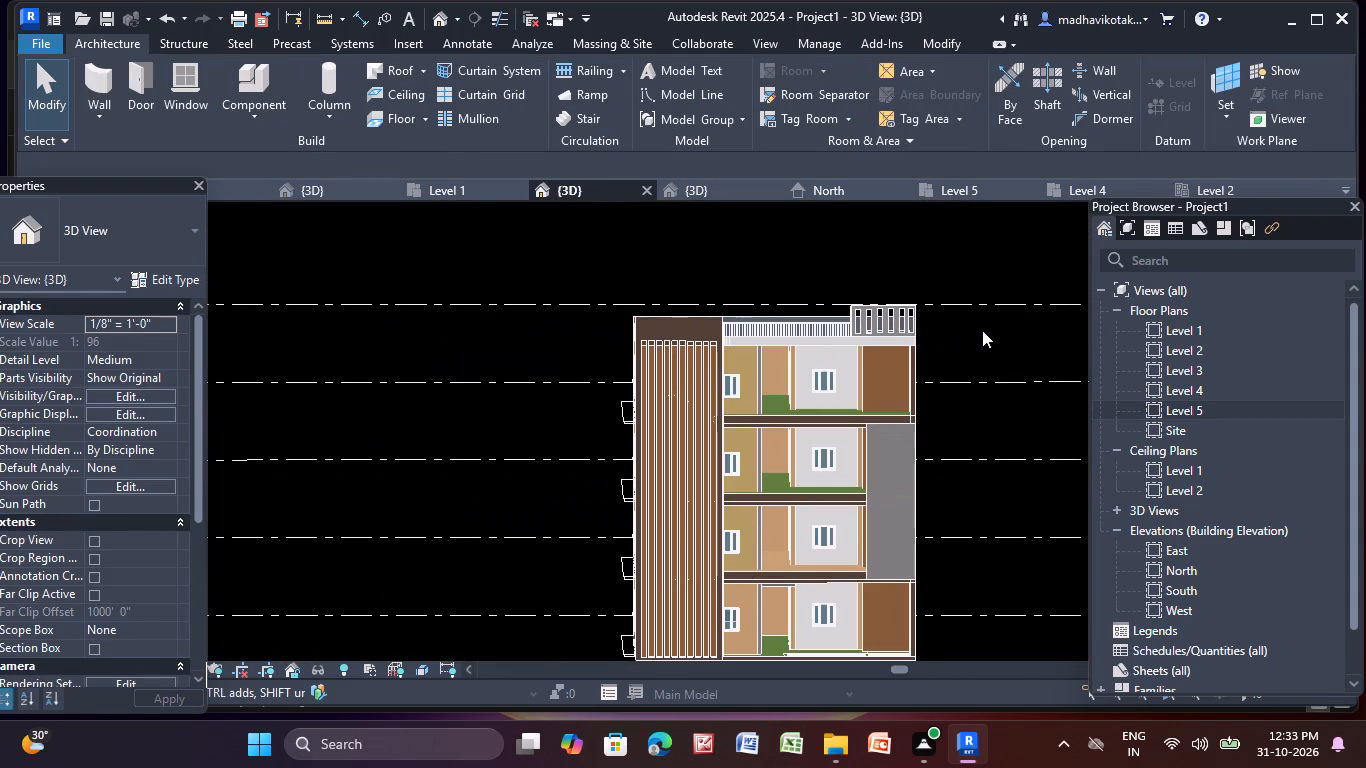
middle_drag(913, 340, 645, 330)
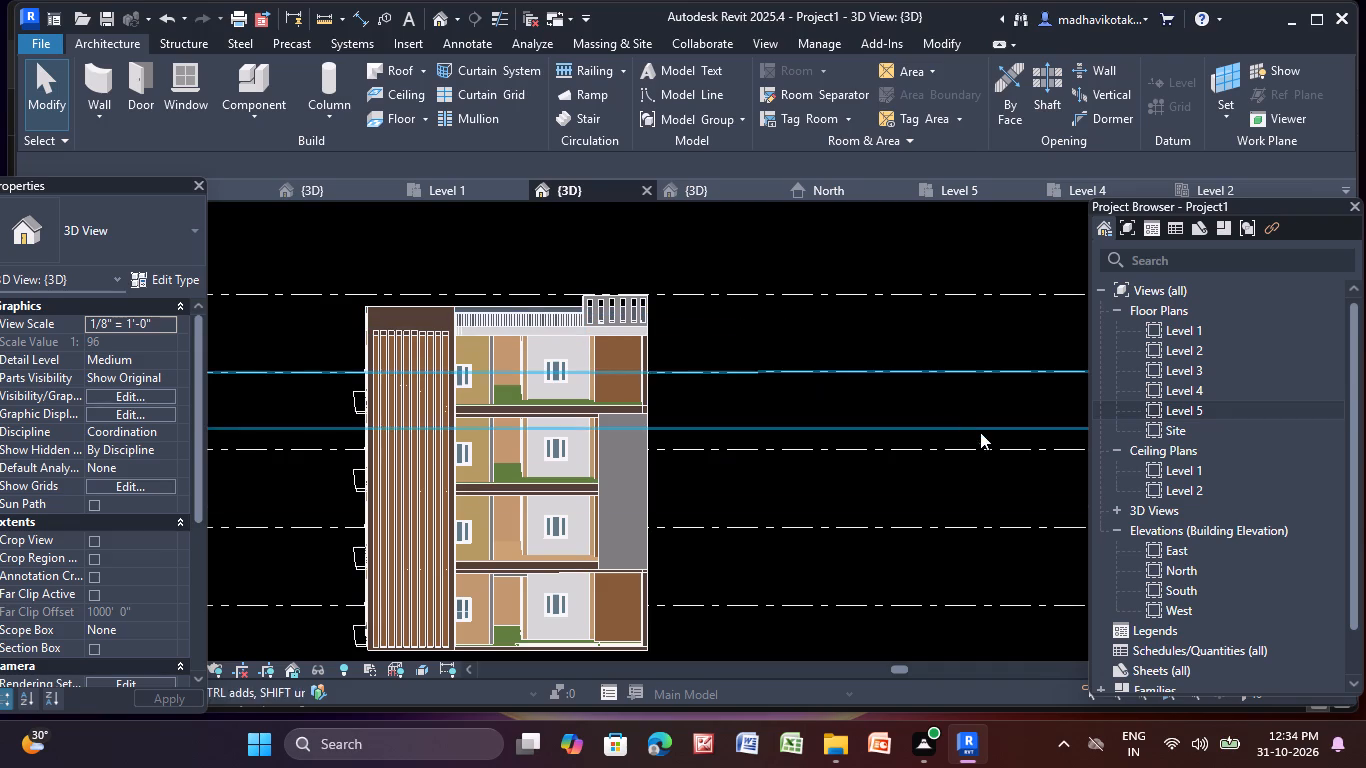
shift+middle_drag(823, 418, 750, 466)
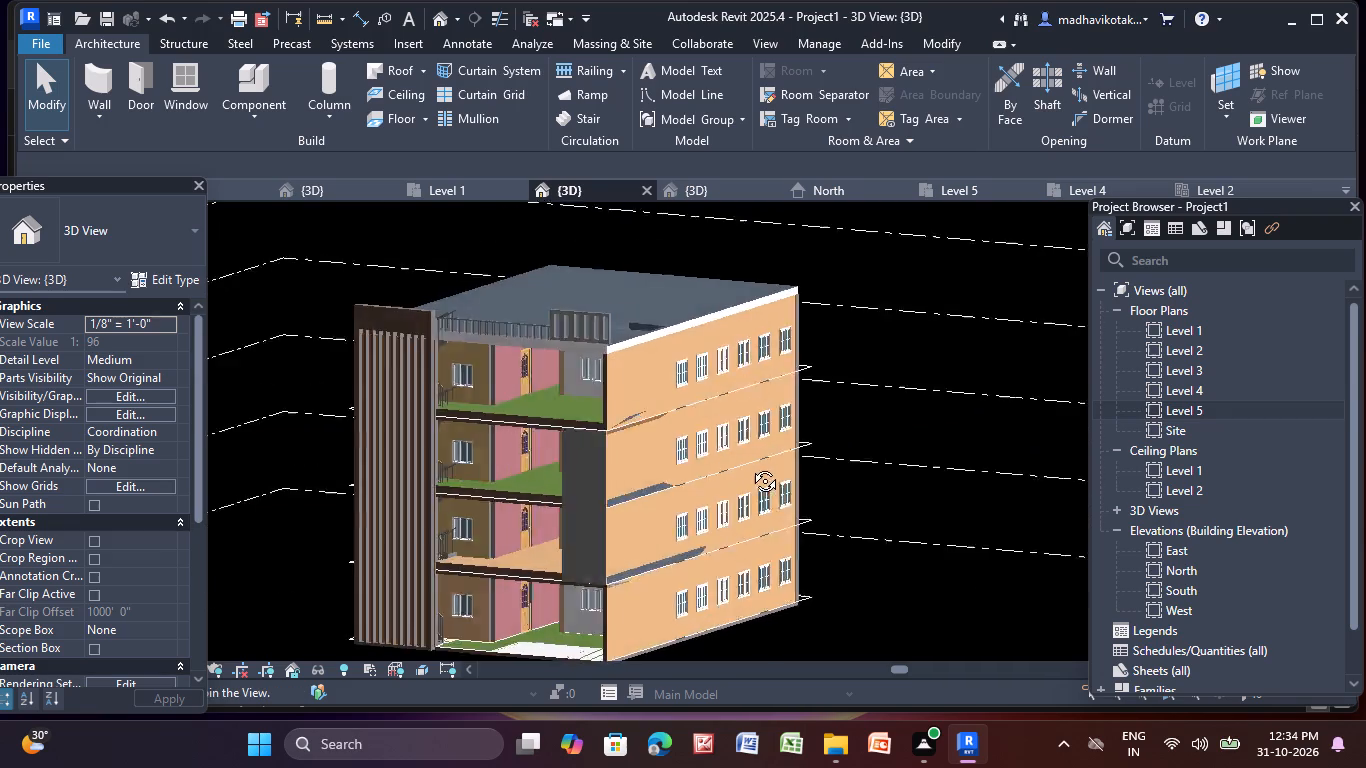
shift+middle_drag(750, 466, 802, 446)
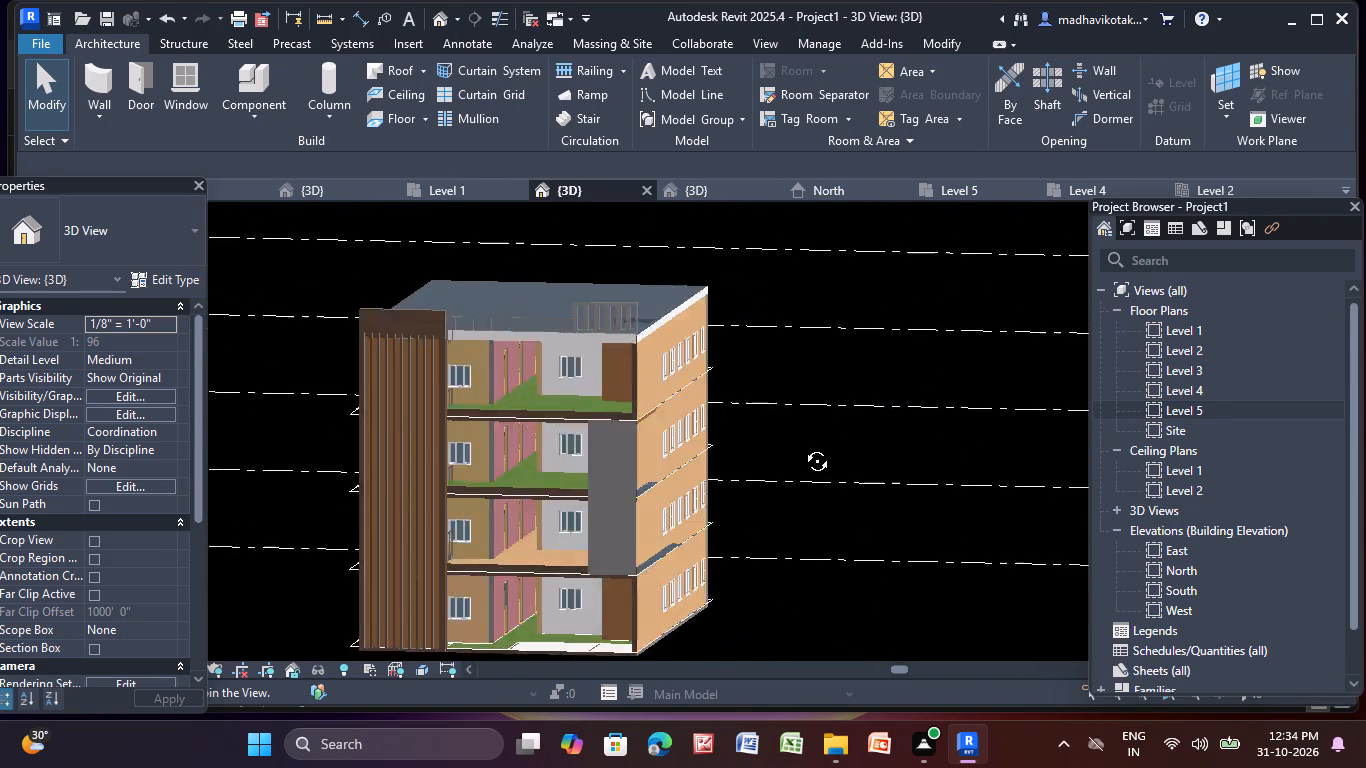
shift+middle_drag(802, 446, 812, 415)
scroll(778, 408, down, 2)
middle_drag(792, 413, 820, 416)
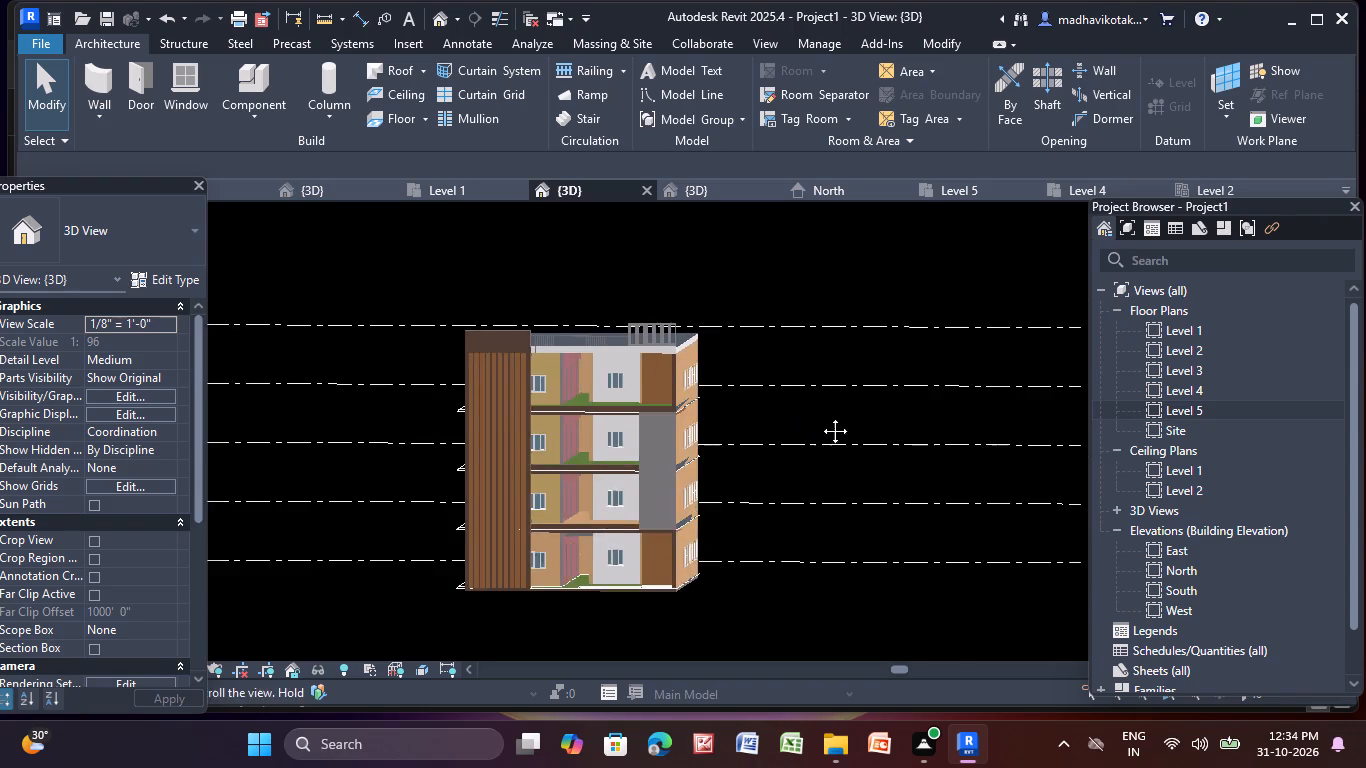
middle_drag(820, 416, 865, 411)
middle_drag(864, 410, 868, 421)
scroll(694, 344, up, 10)
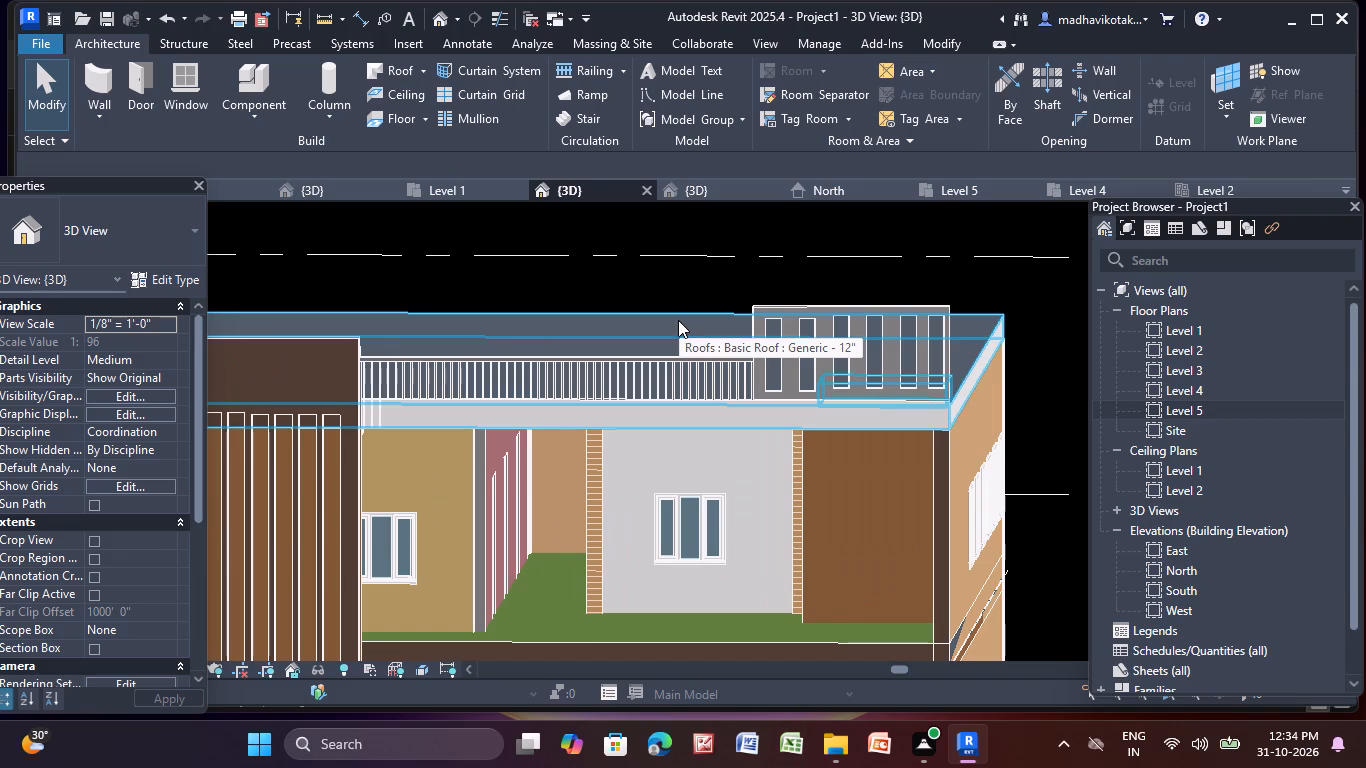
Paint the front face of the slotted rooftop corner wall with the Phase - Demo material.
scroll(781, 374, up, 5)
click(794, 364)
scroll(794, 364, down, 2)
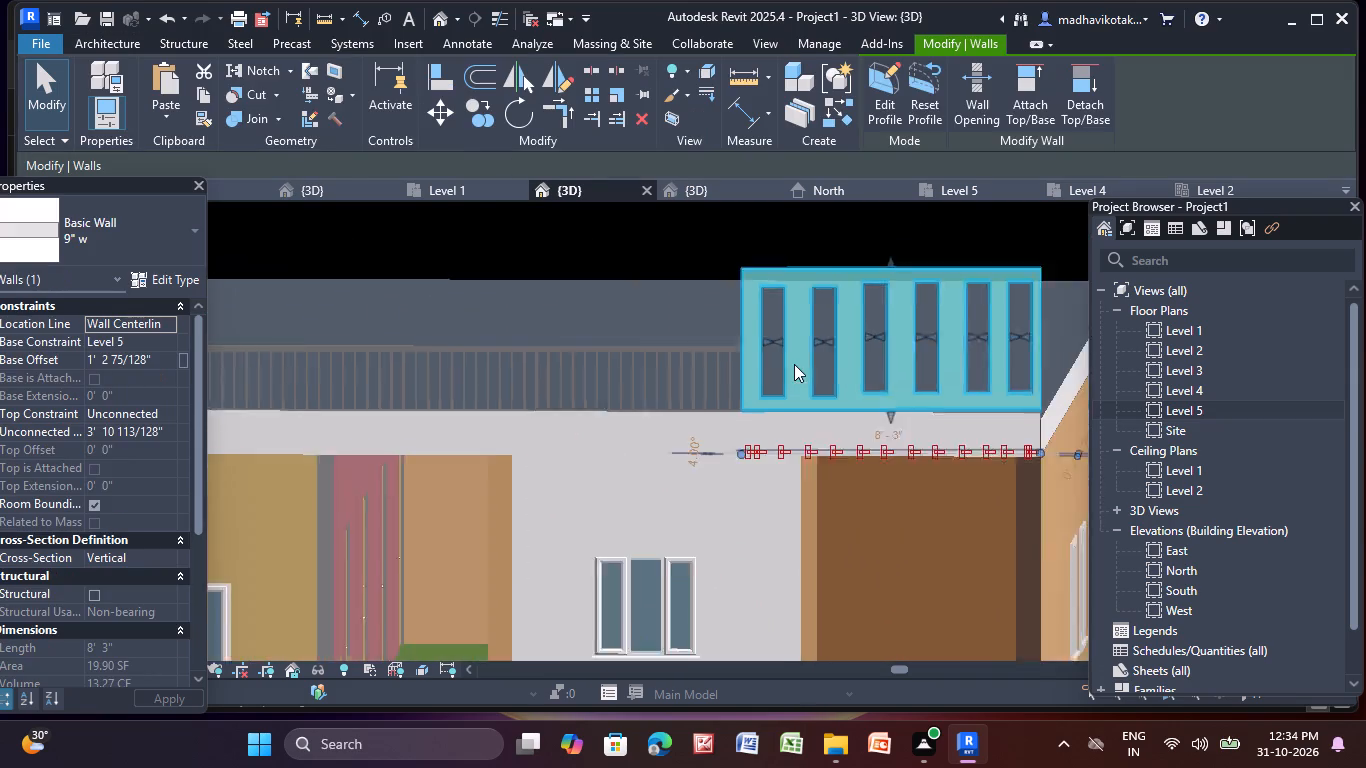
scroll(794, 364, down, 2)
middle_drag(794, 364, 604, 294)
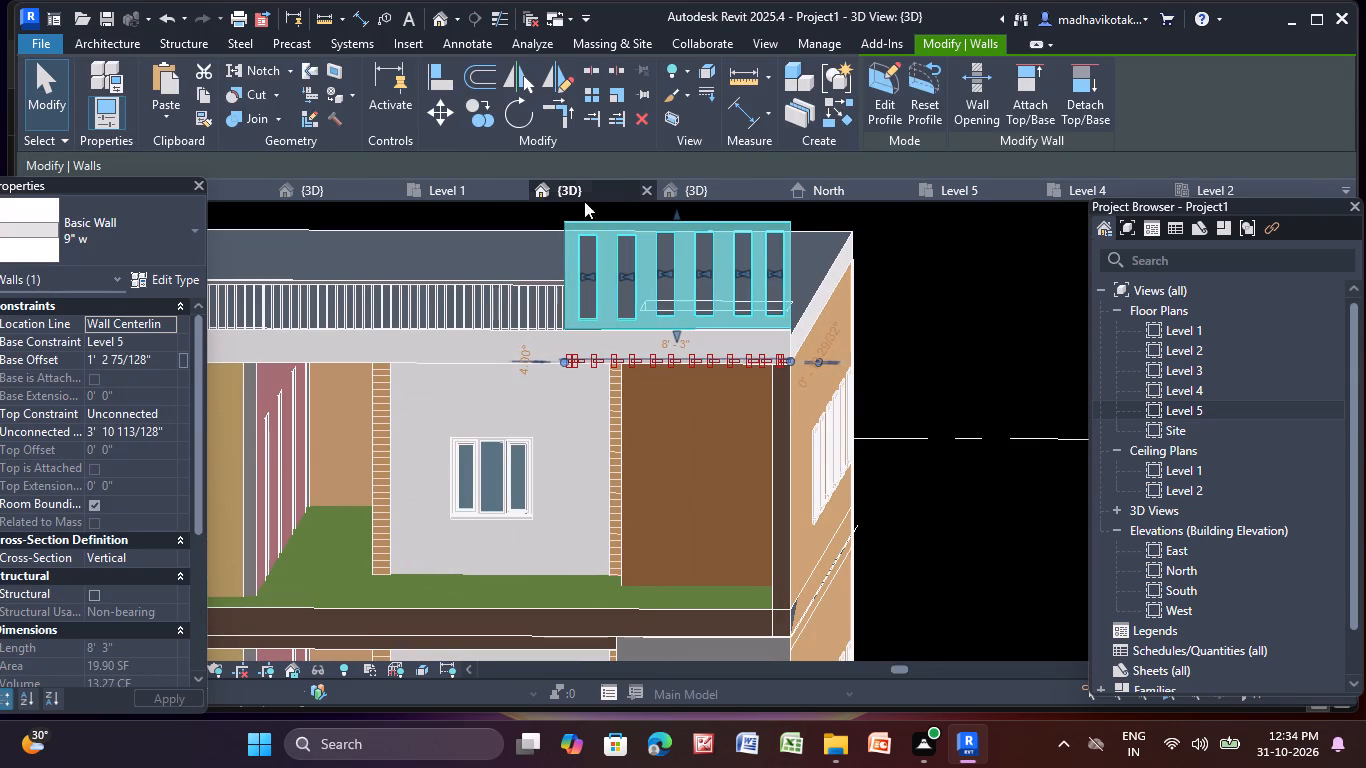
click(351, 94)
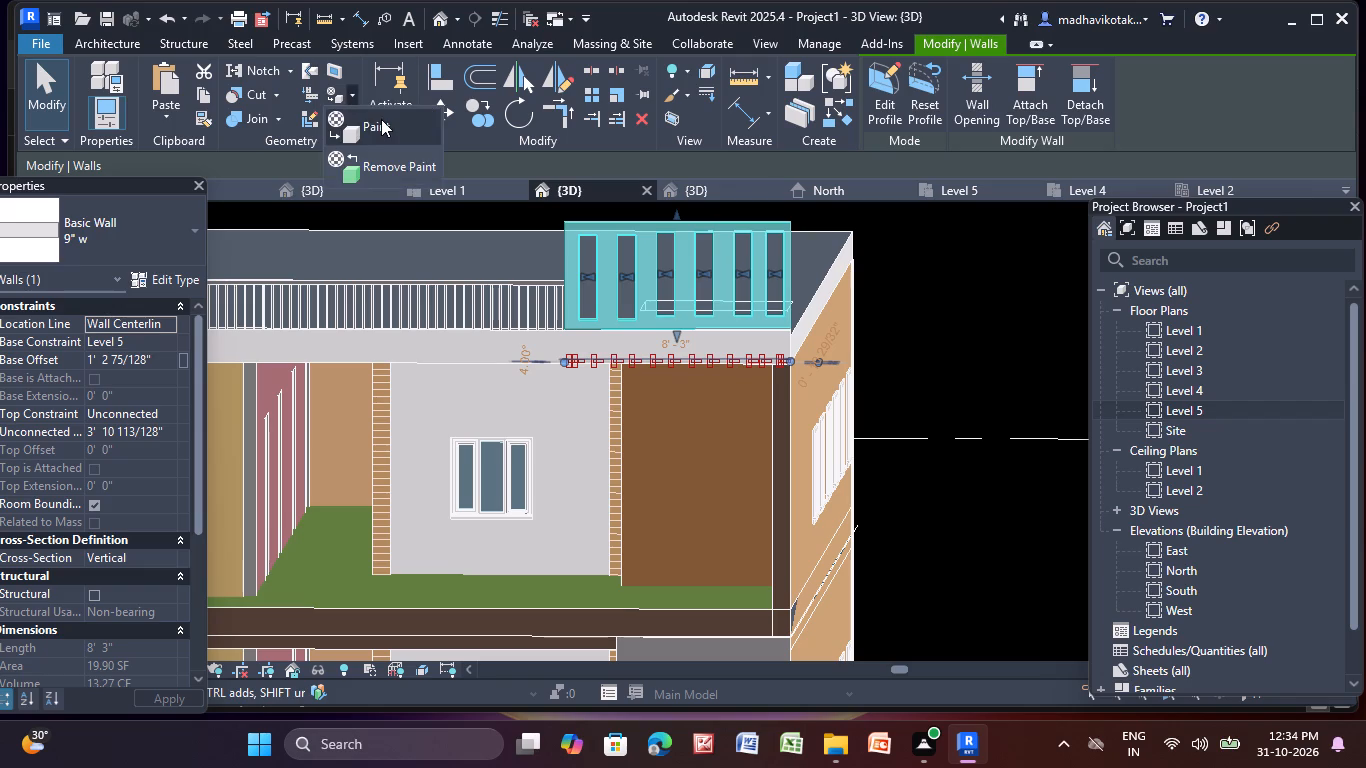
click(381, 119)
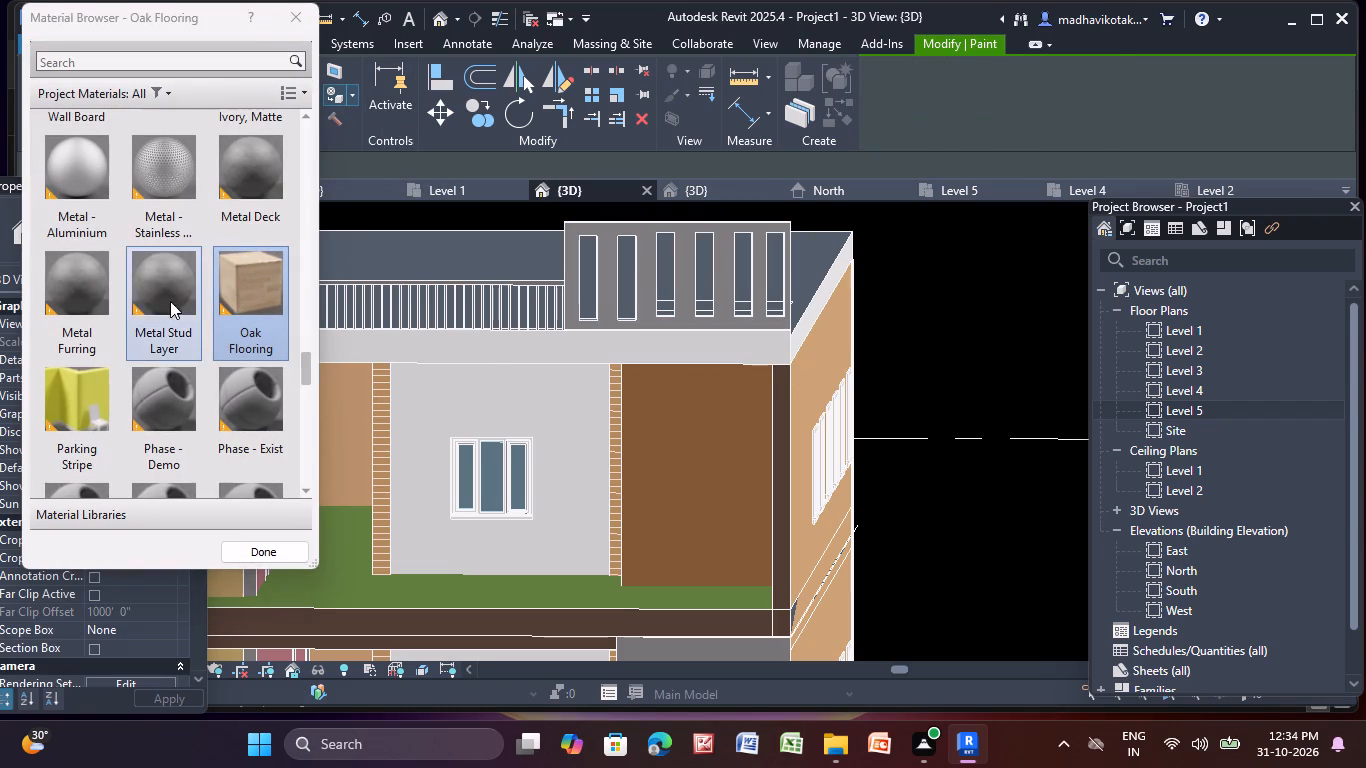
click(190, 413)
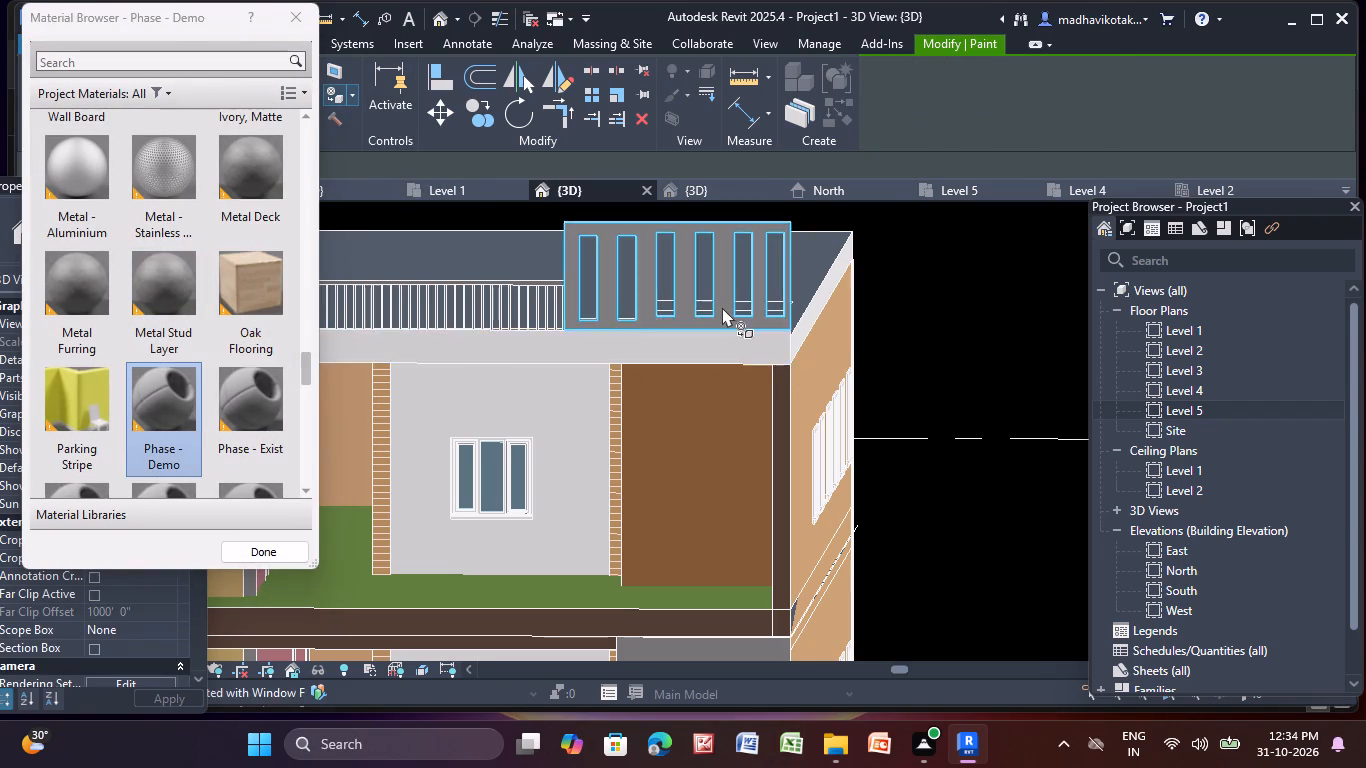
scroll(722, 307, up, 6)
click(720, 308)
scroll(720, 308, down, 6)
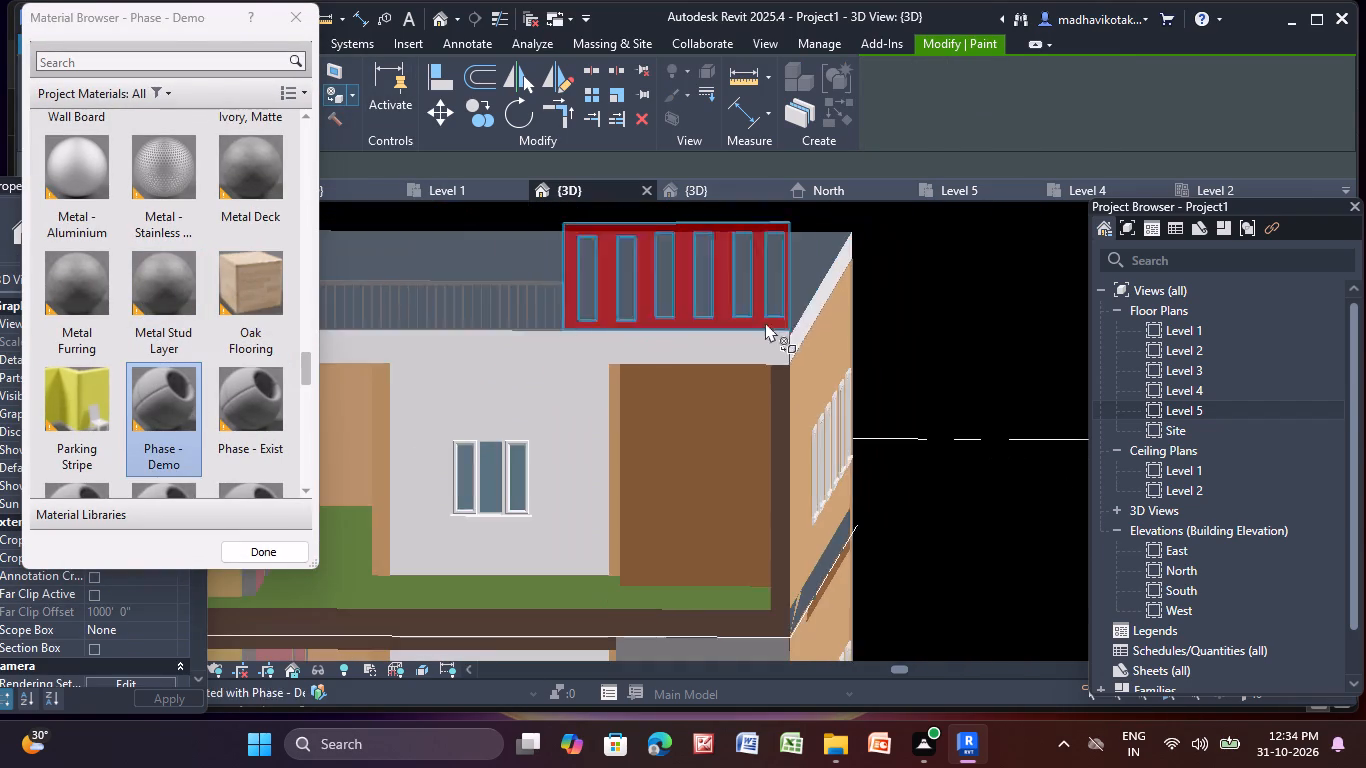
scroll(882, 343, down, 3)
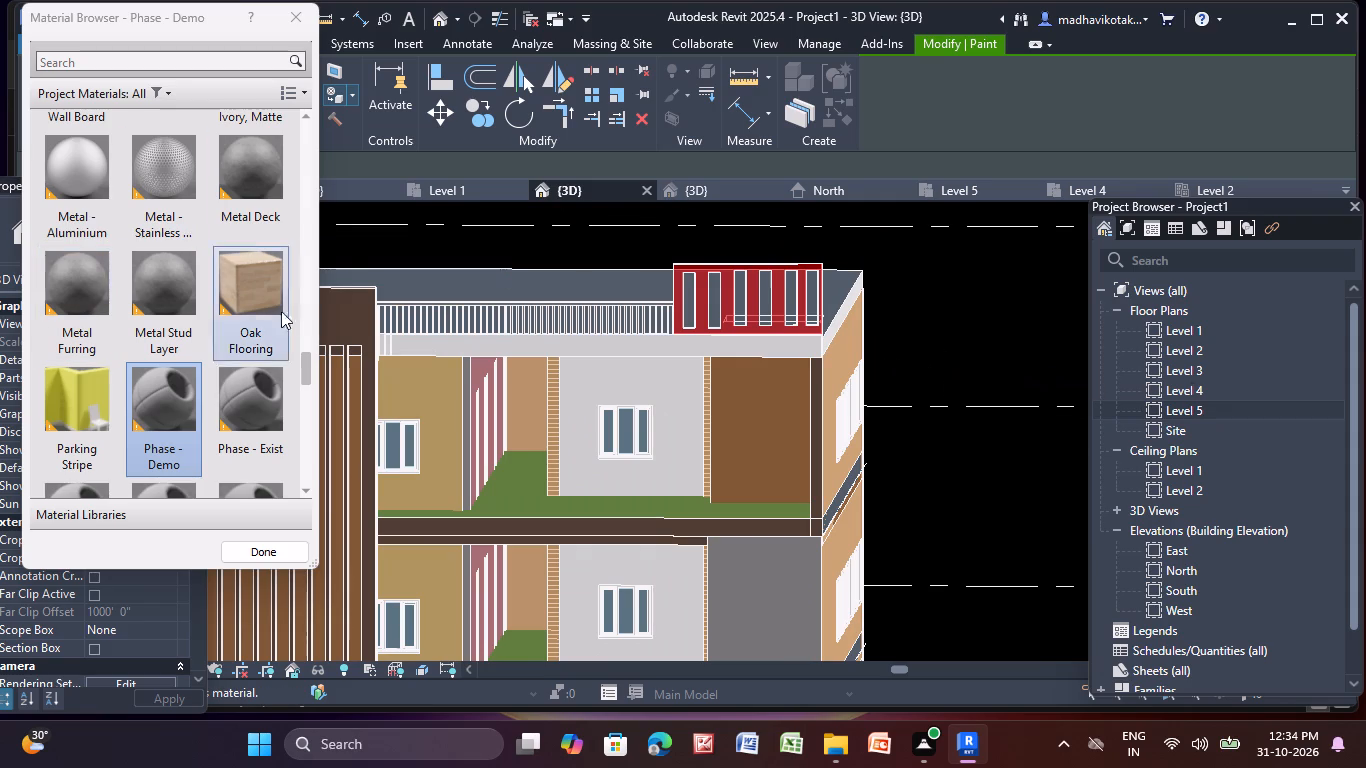
Paint the front face of the slotted rooftop corner wall with Oak Flooring.
click(266, 280)
scroll(573, 273, up, 4)
scroll(736, 317, up, 5)
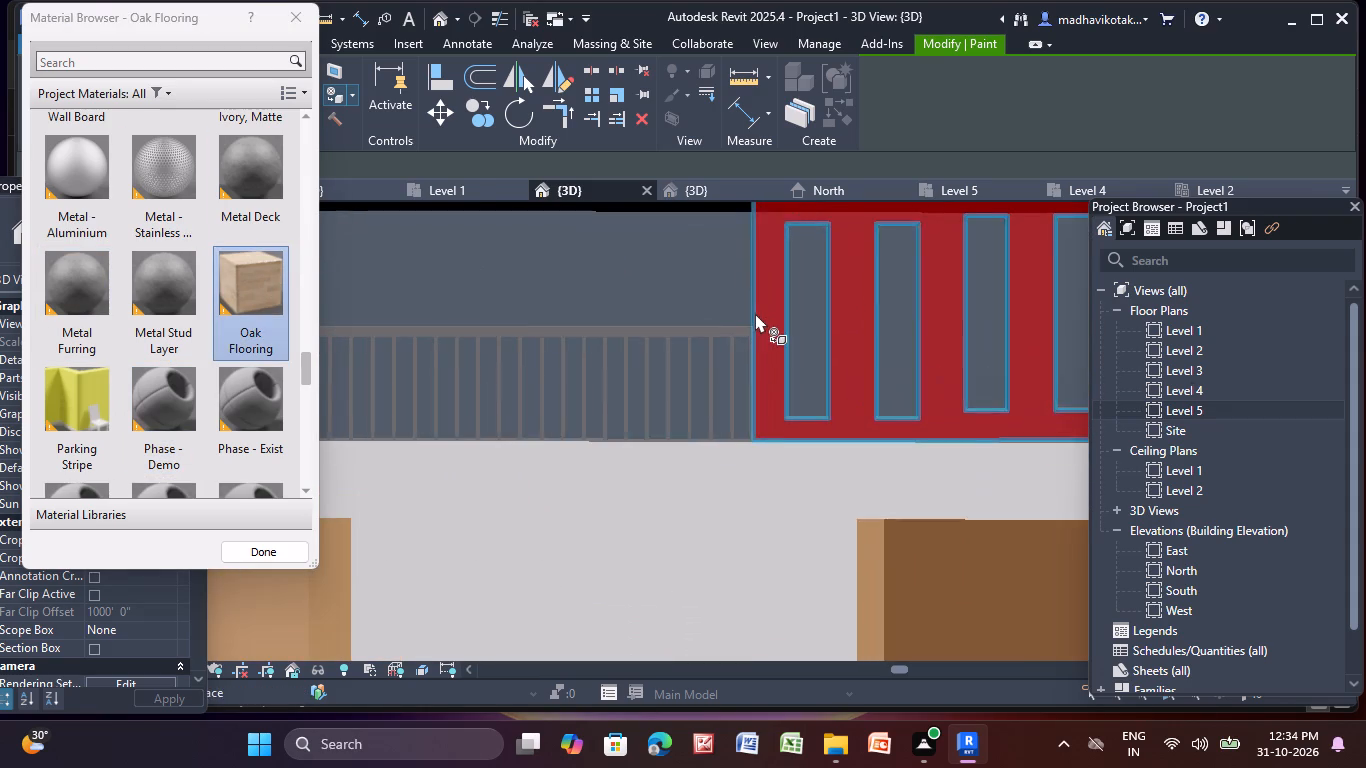
click(755, 312)
scroll(755, 312, down, 6)
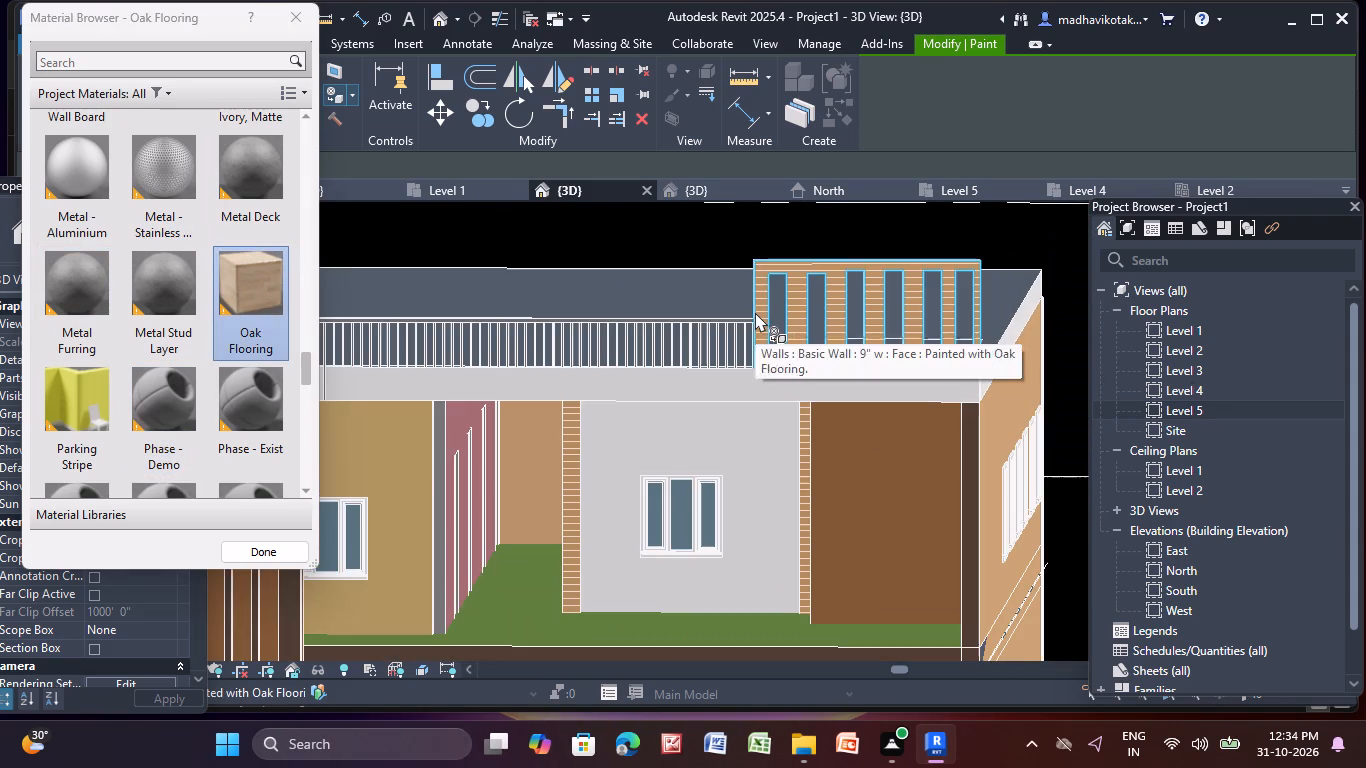
Paint the front face of the rooftop railing's top rail with Oak Flooring.
scroll(519, 315, up, 4)
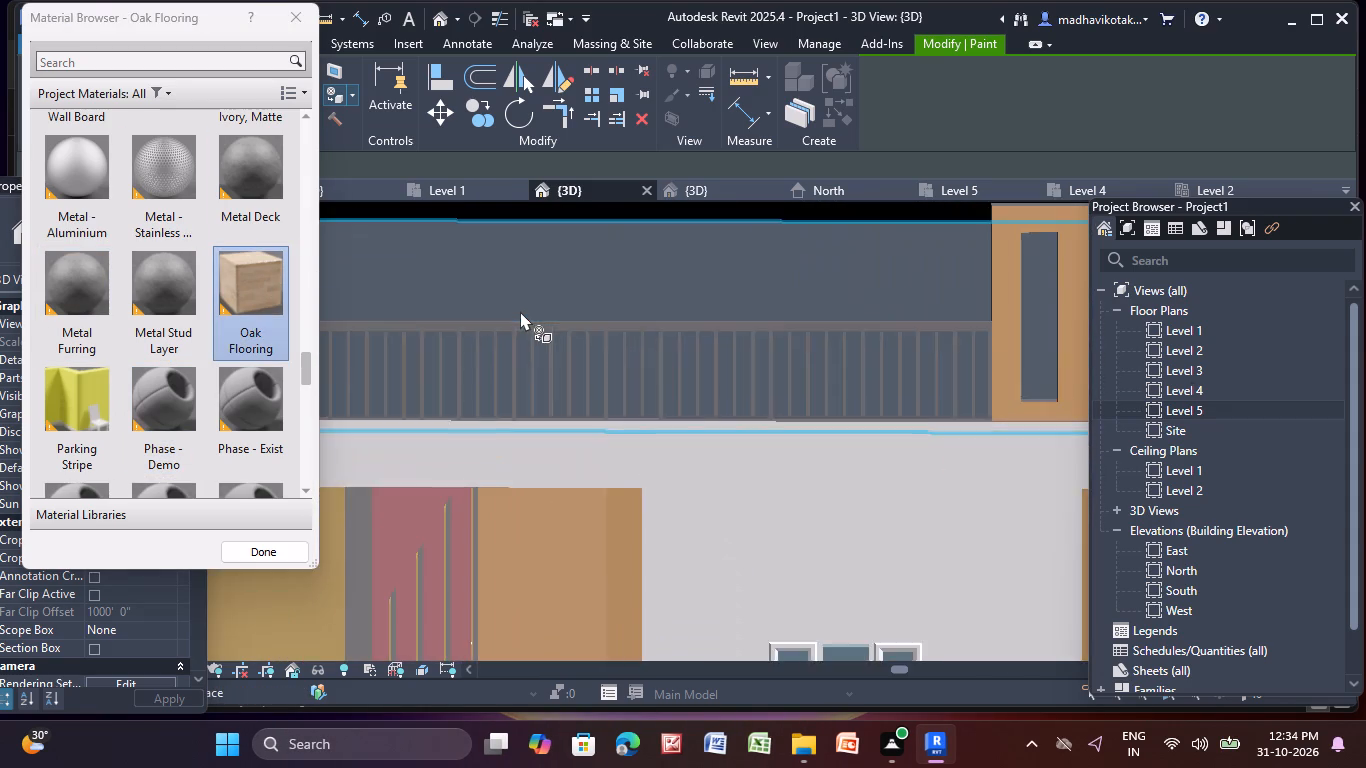
scroll(520, 311, up, 9)
click(500, 338)
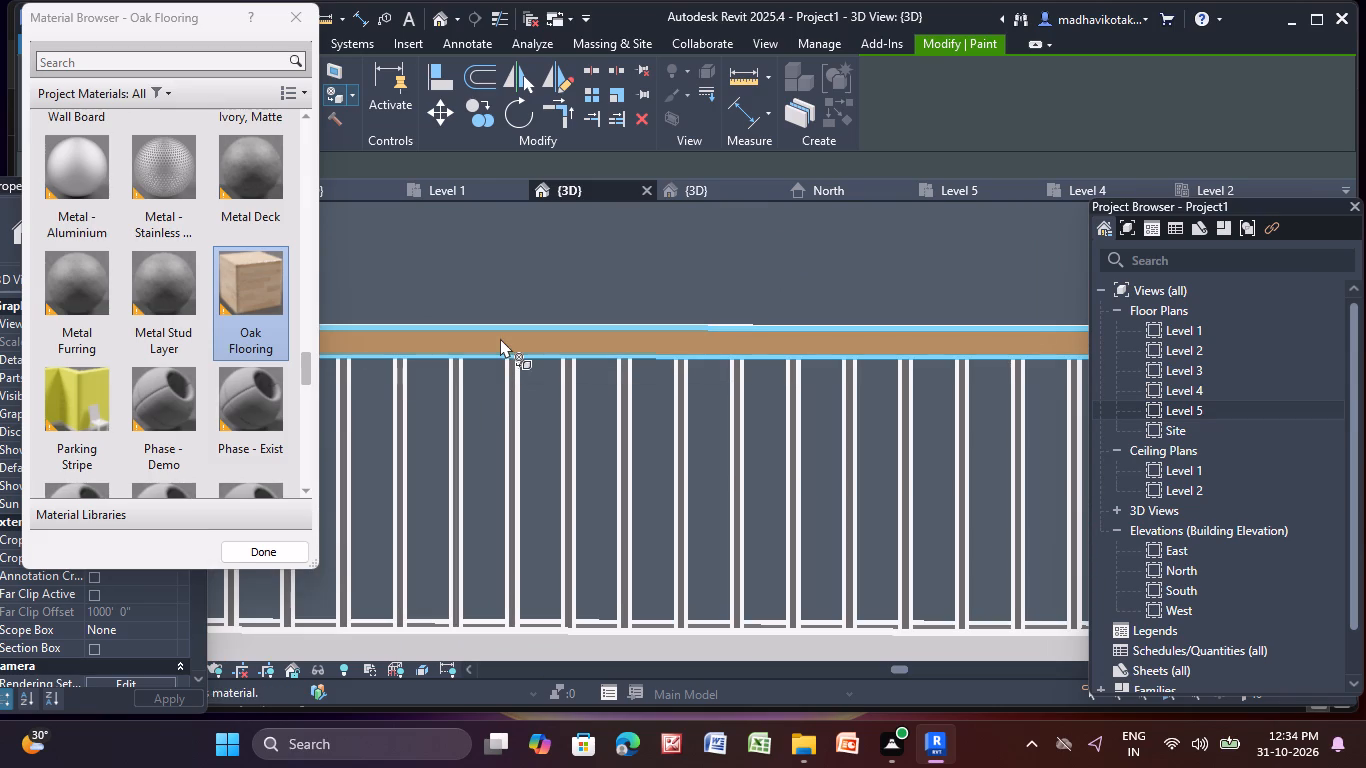
Paint the front face of the rooftop railing's top rail with the Iron, Ductile material.
scroll(506, 408, up, 4)
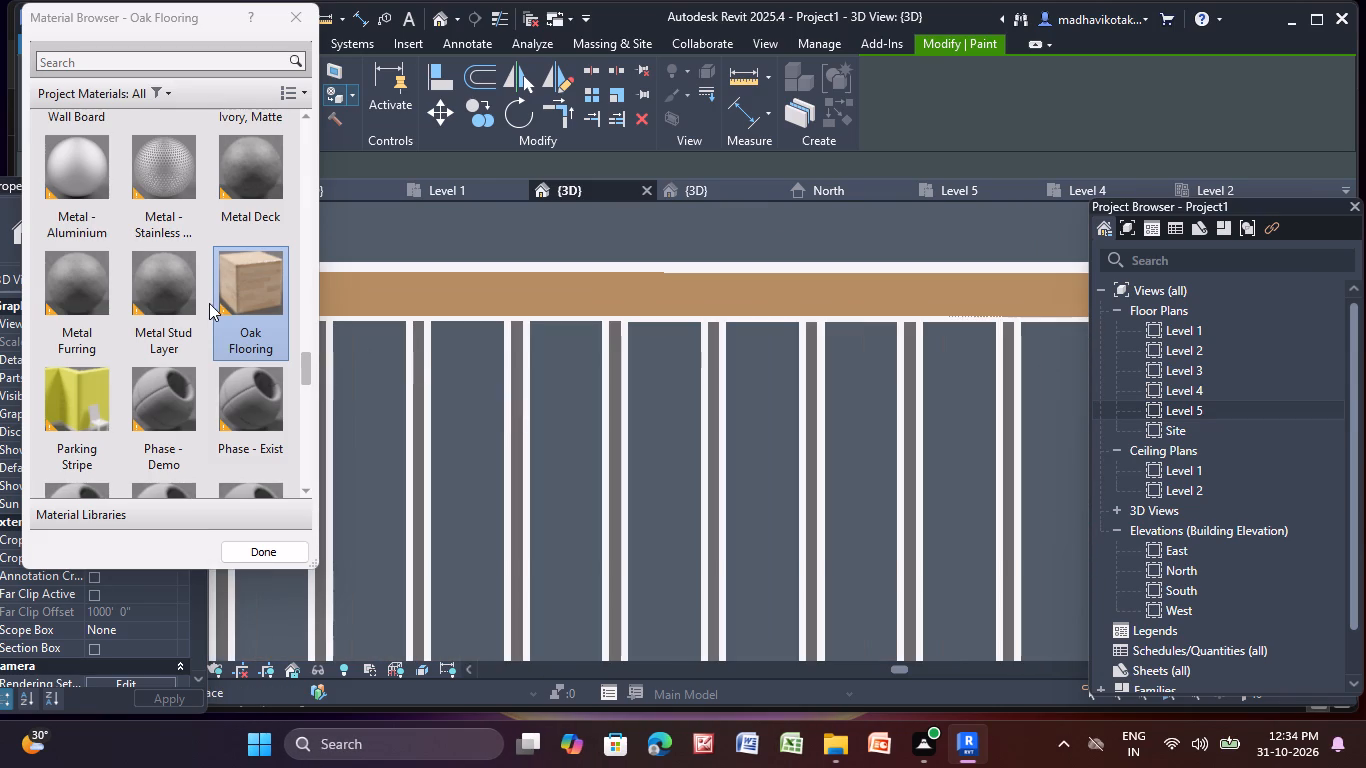
scroll(174, 265, down, 13)
scroll(136, 359, up, 4)
scroll(133, 362, down, 11)
scroll(111, 394, up, 4)
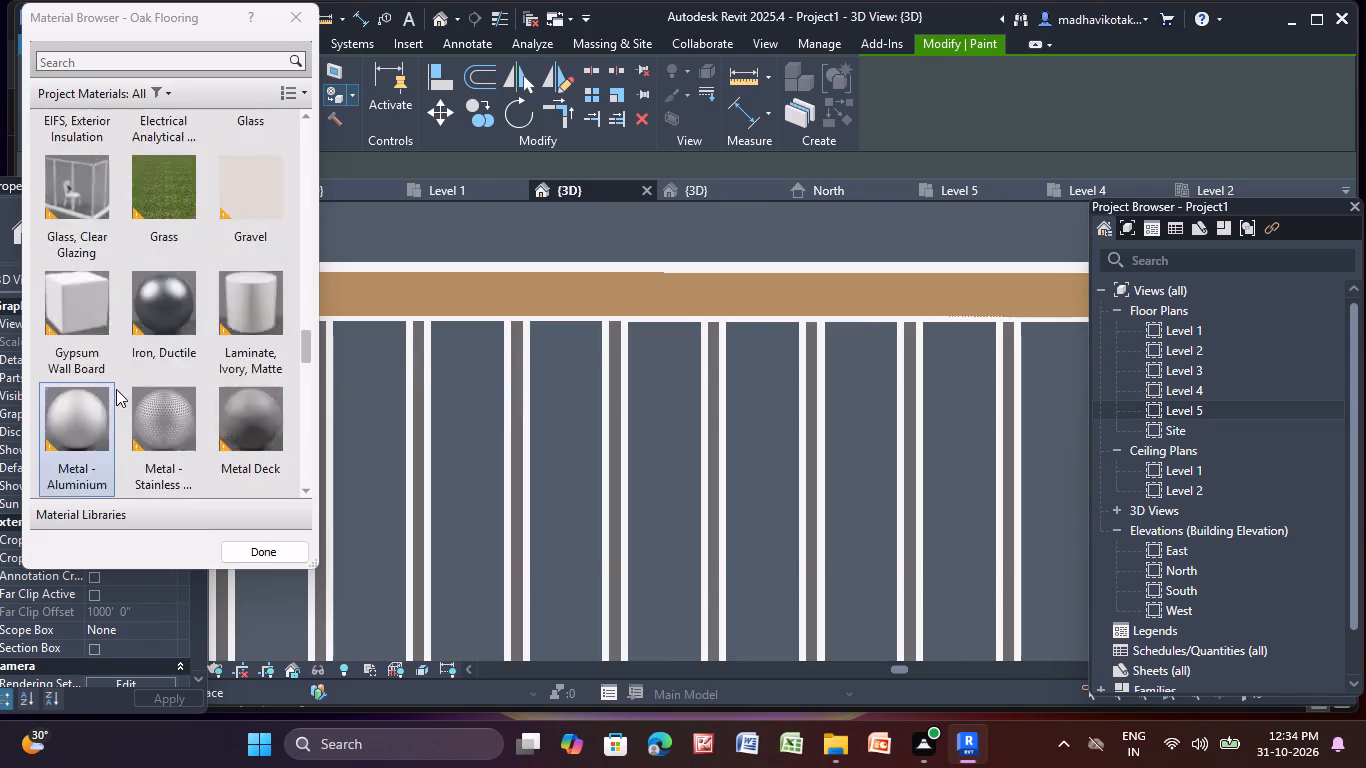
scroll(116, 389, up, 14)
scroll(127, 367, down, 6)
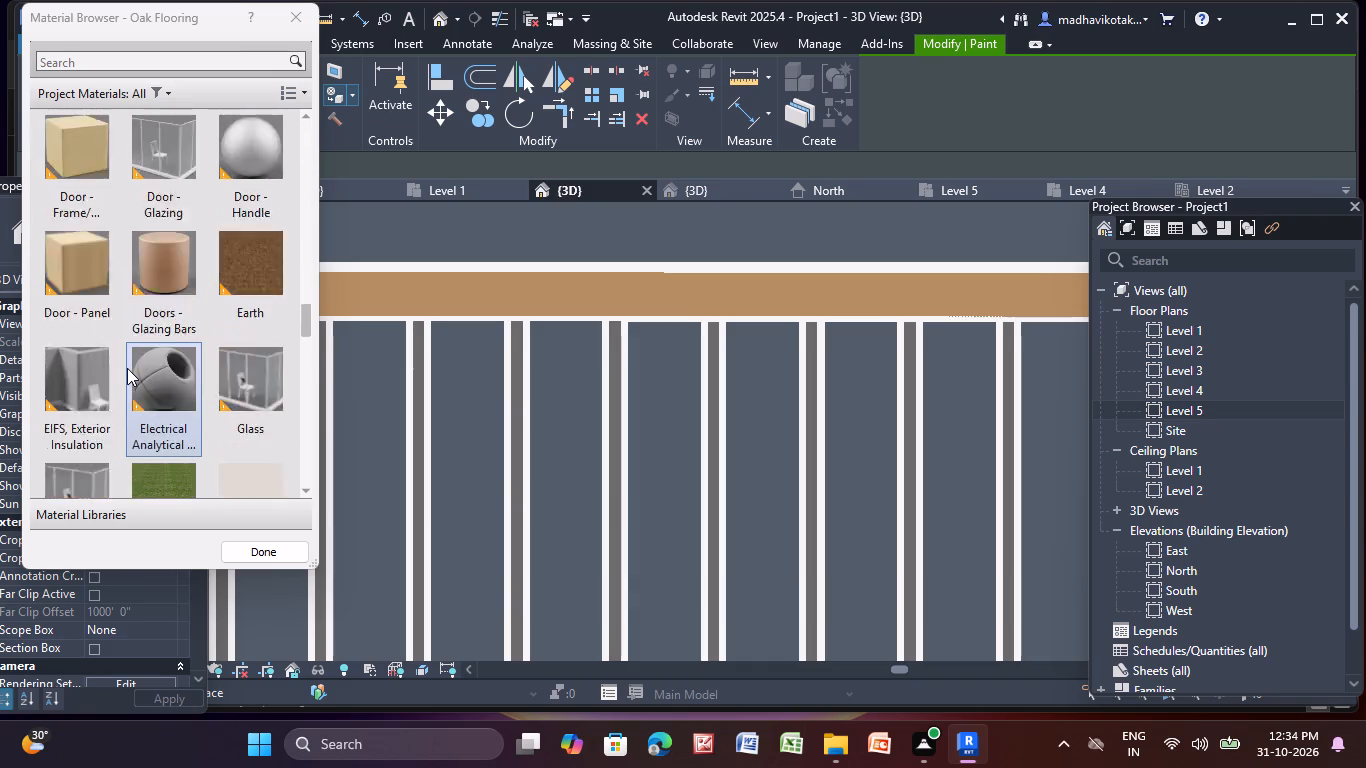
scroll(127, 368, down, 2)
scroll(126, 365, up, 1)
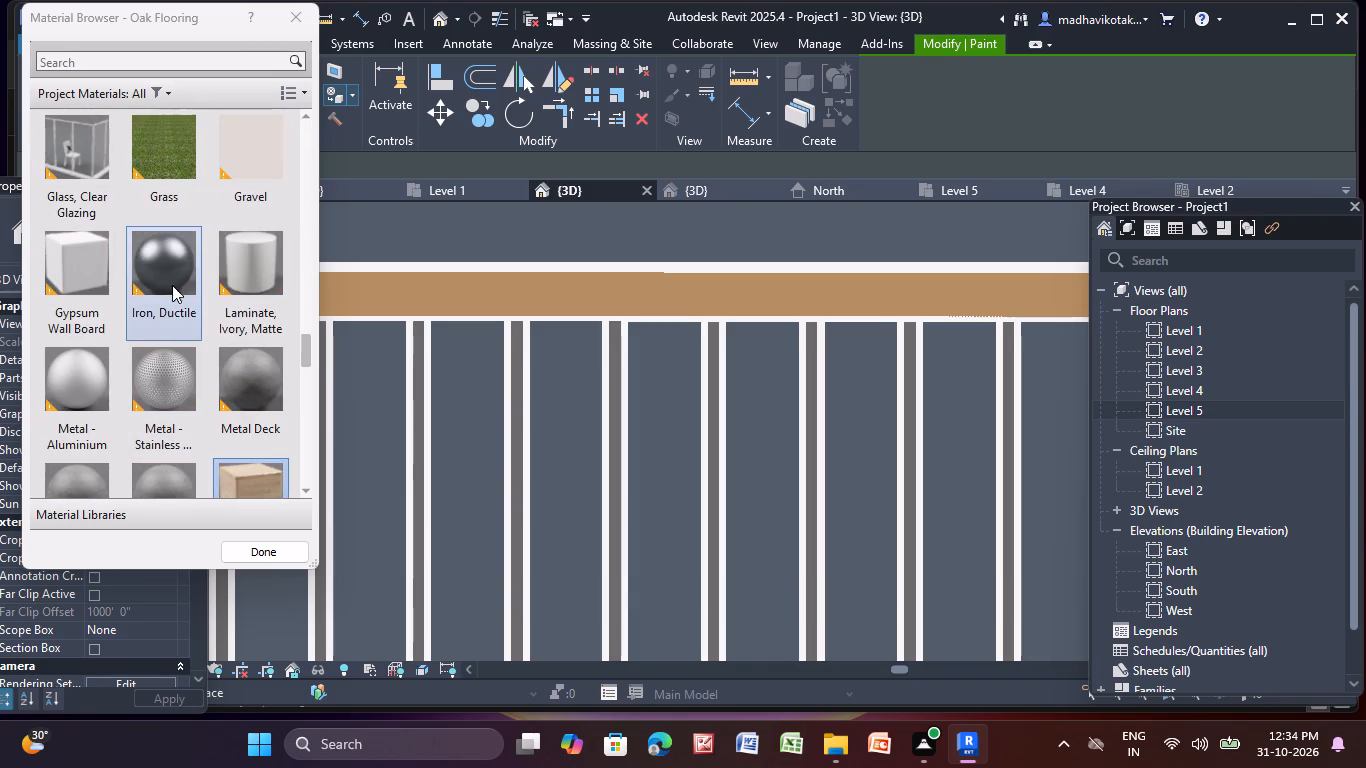
click(174, 278)
click(408, 294)
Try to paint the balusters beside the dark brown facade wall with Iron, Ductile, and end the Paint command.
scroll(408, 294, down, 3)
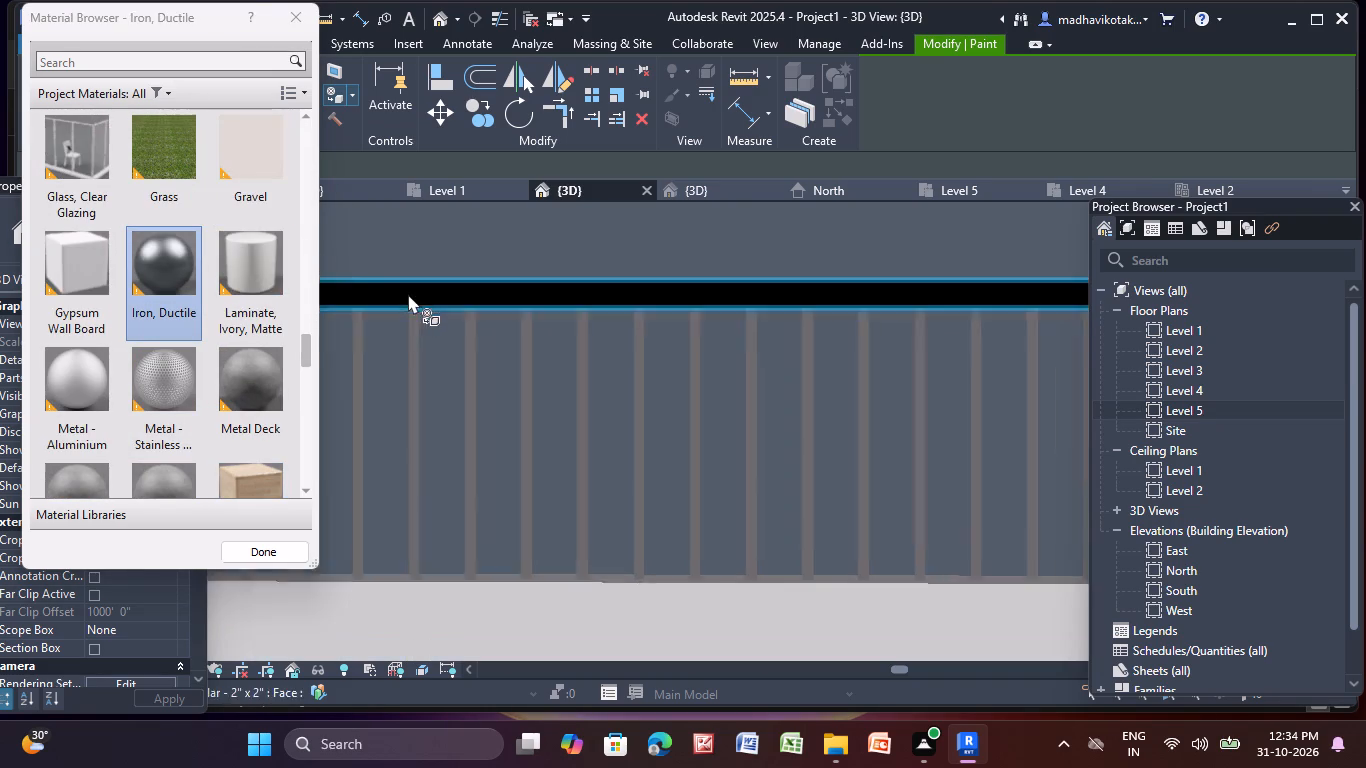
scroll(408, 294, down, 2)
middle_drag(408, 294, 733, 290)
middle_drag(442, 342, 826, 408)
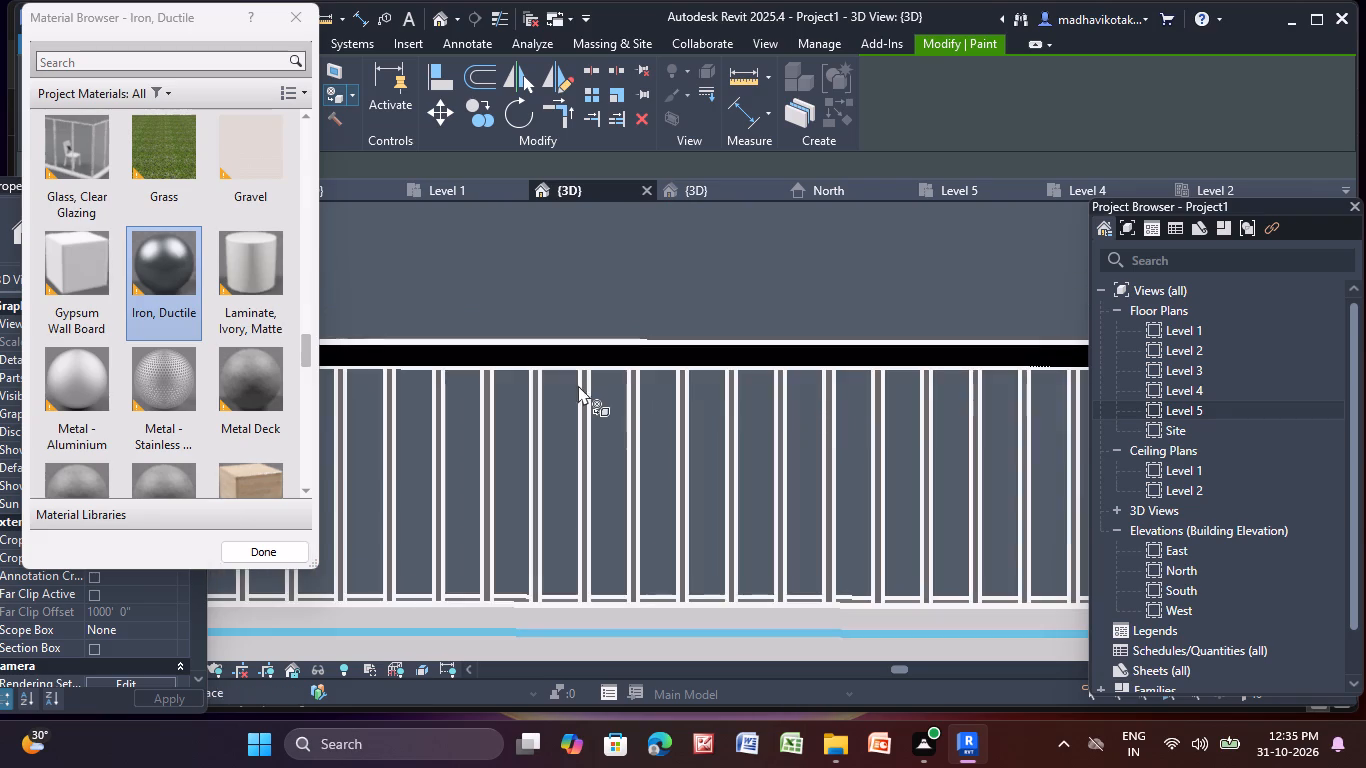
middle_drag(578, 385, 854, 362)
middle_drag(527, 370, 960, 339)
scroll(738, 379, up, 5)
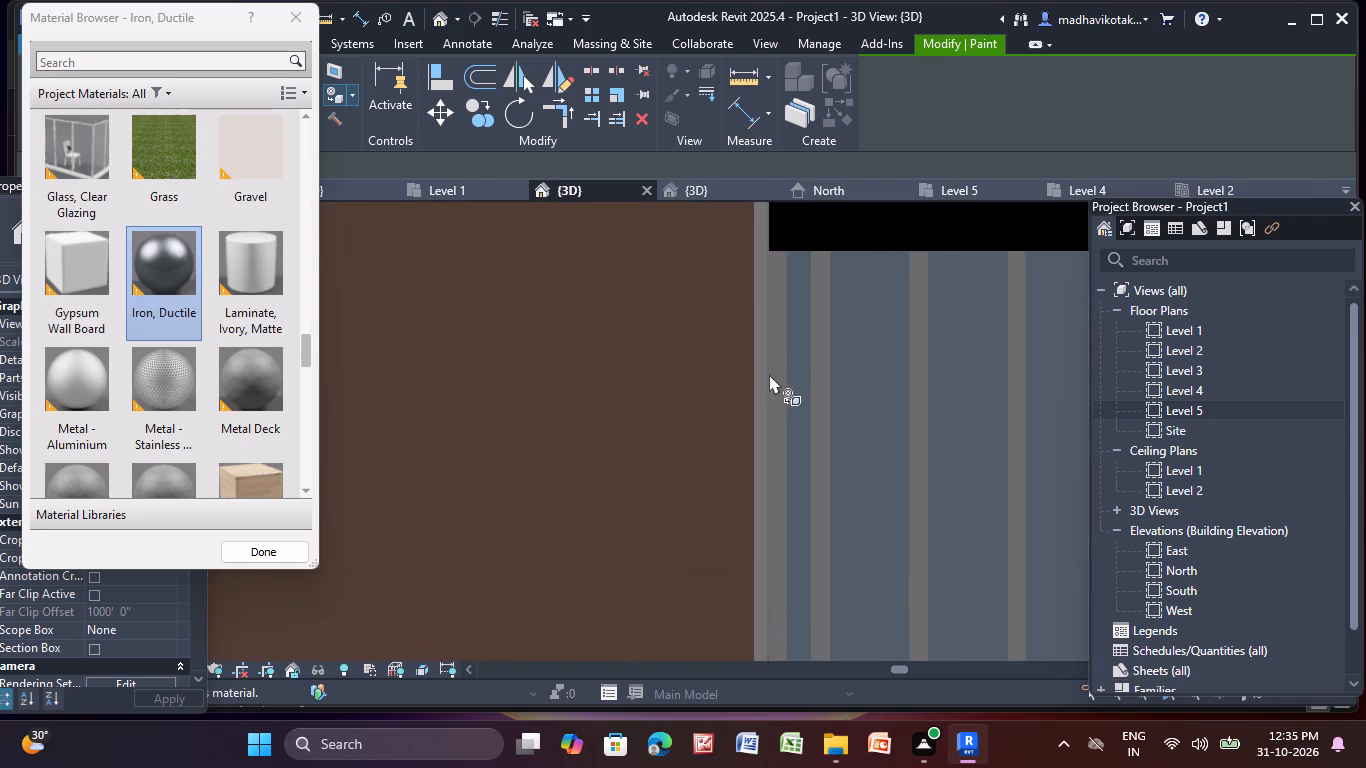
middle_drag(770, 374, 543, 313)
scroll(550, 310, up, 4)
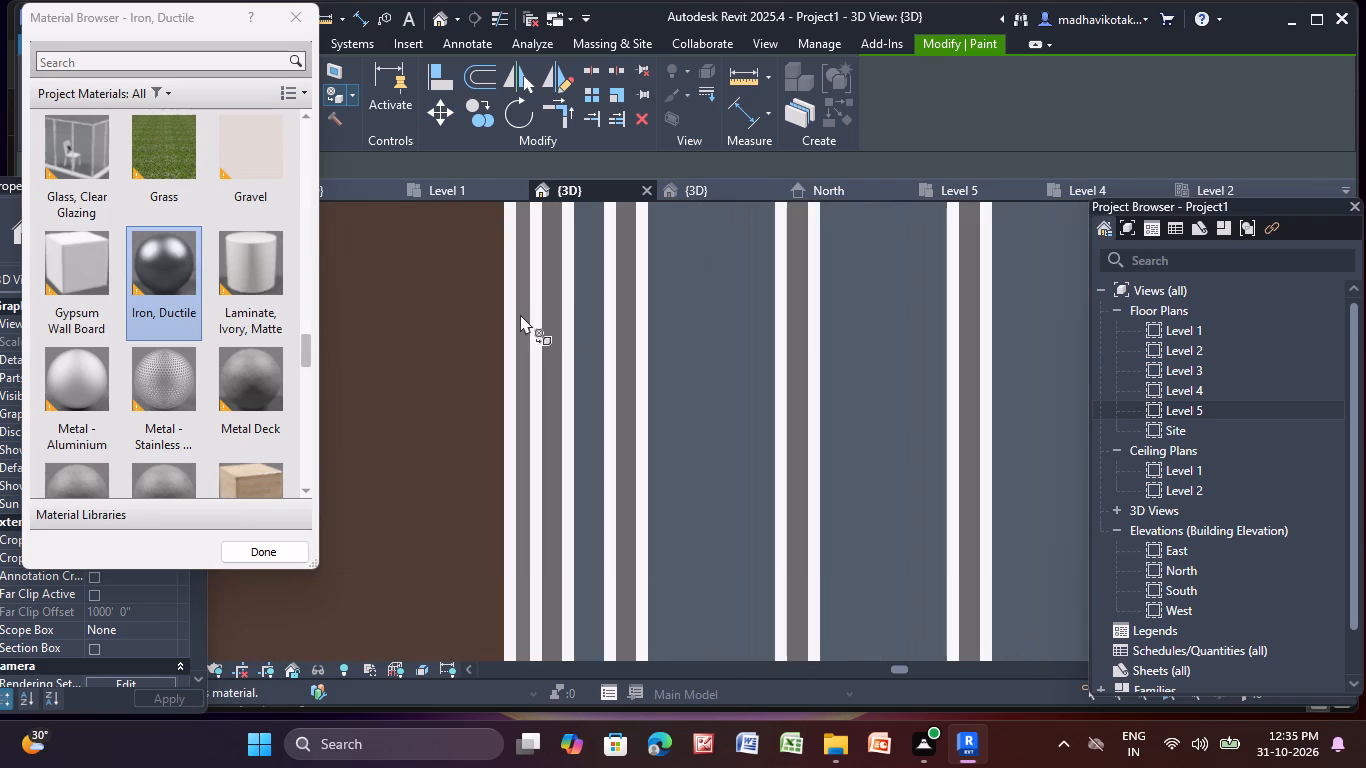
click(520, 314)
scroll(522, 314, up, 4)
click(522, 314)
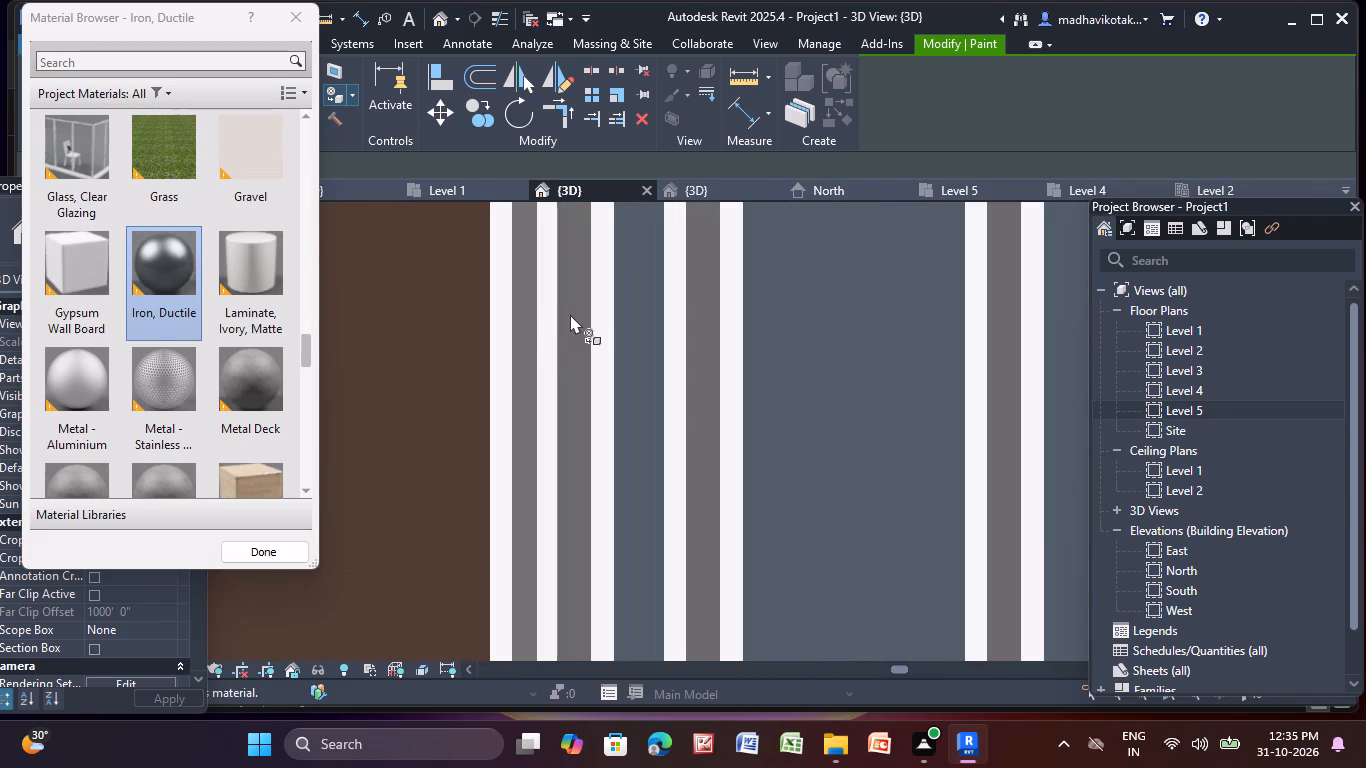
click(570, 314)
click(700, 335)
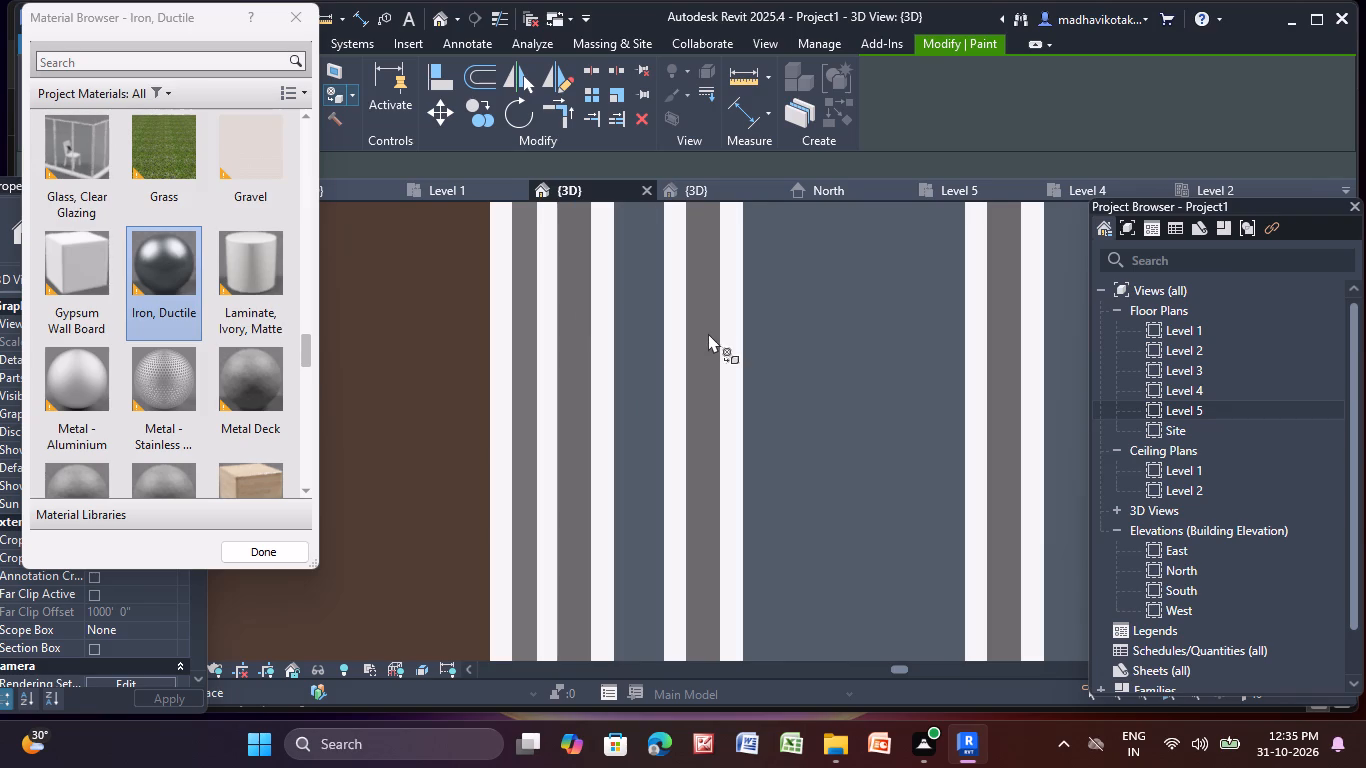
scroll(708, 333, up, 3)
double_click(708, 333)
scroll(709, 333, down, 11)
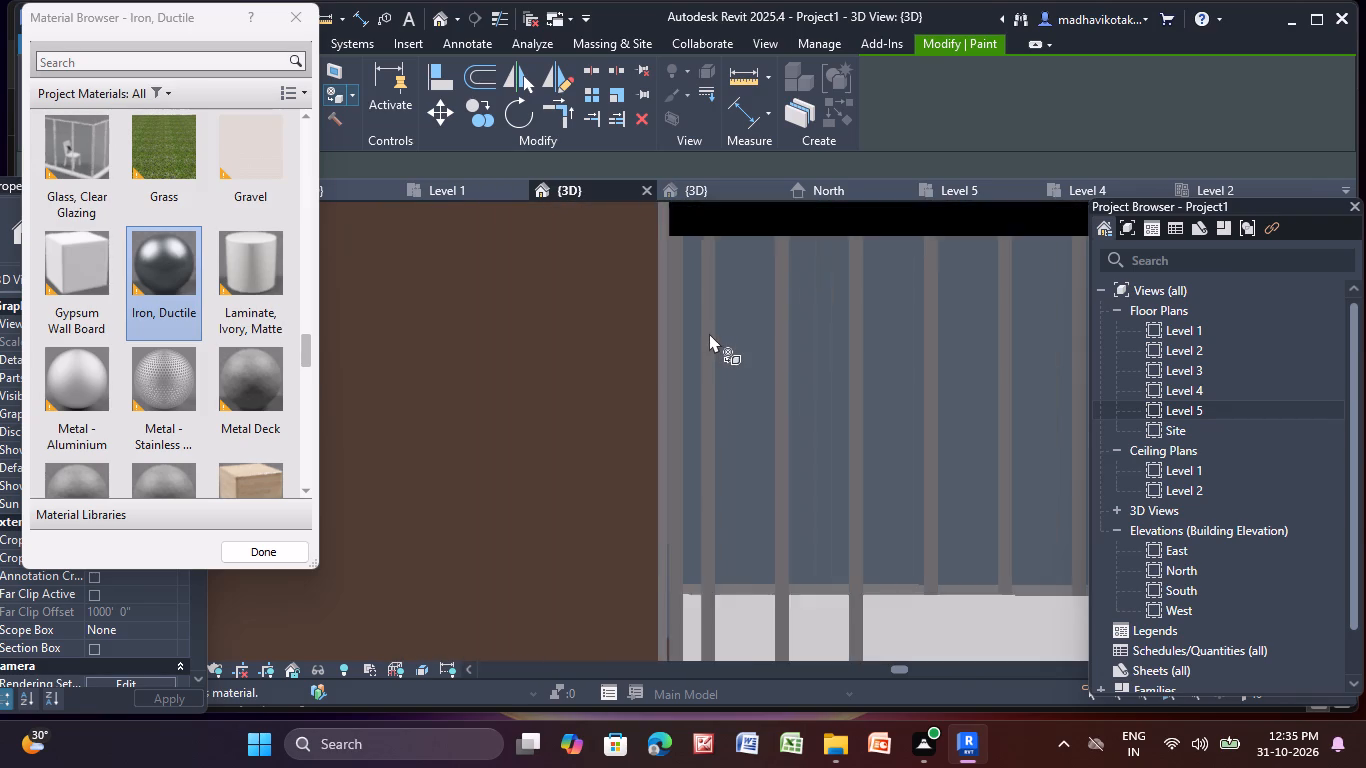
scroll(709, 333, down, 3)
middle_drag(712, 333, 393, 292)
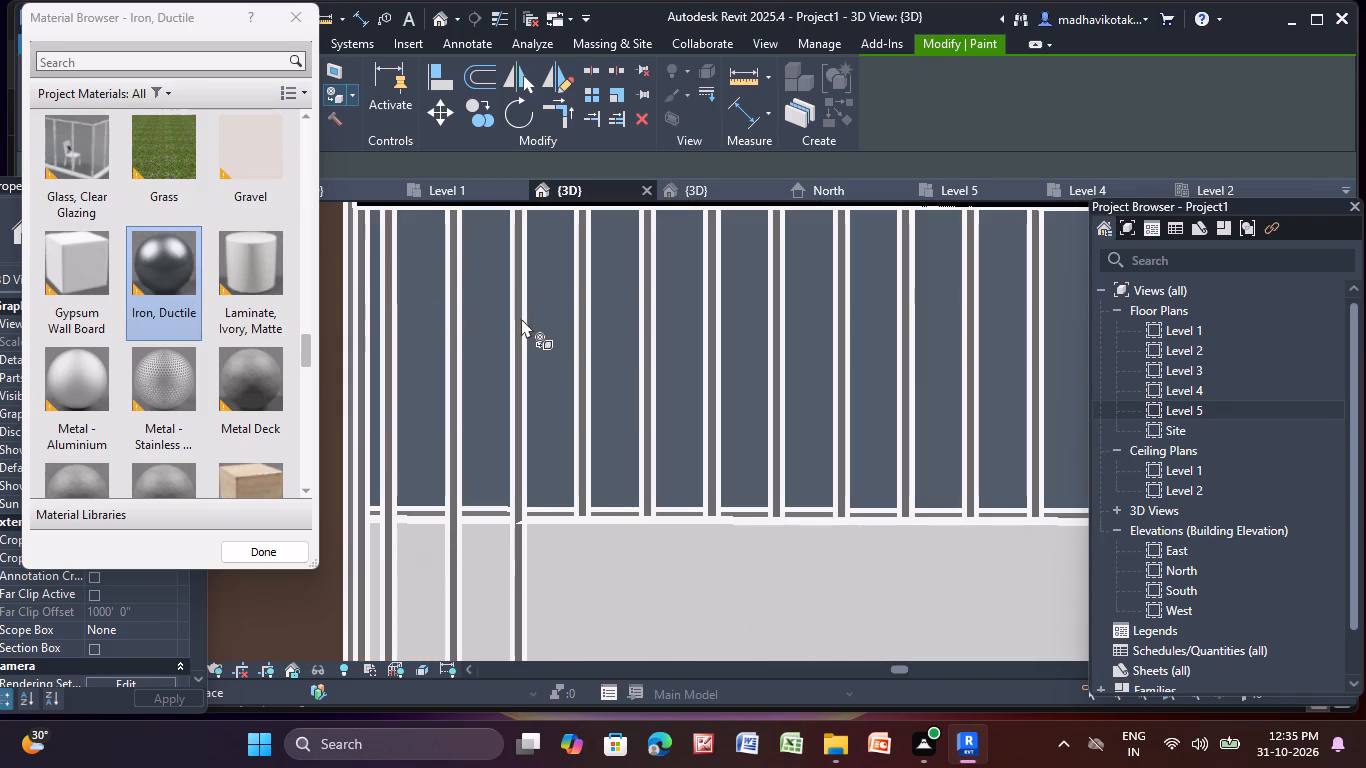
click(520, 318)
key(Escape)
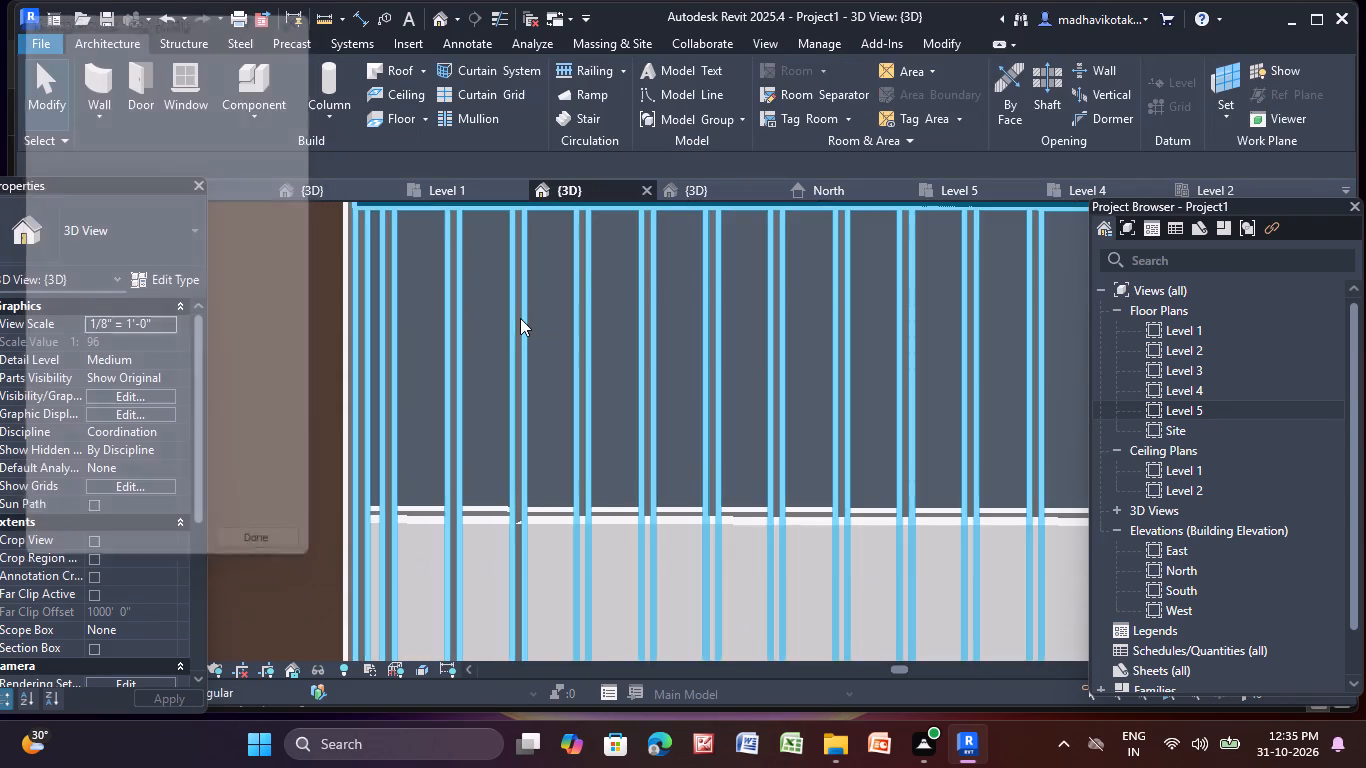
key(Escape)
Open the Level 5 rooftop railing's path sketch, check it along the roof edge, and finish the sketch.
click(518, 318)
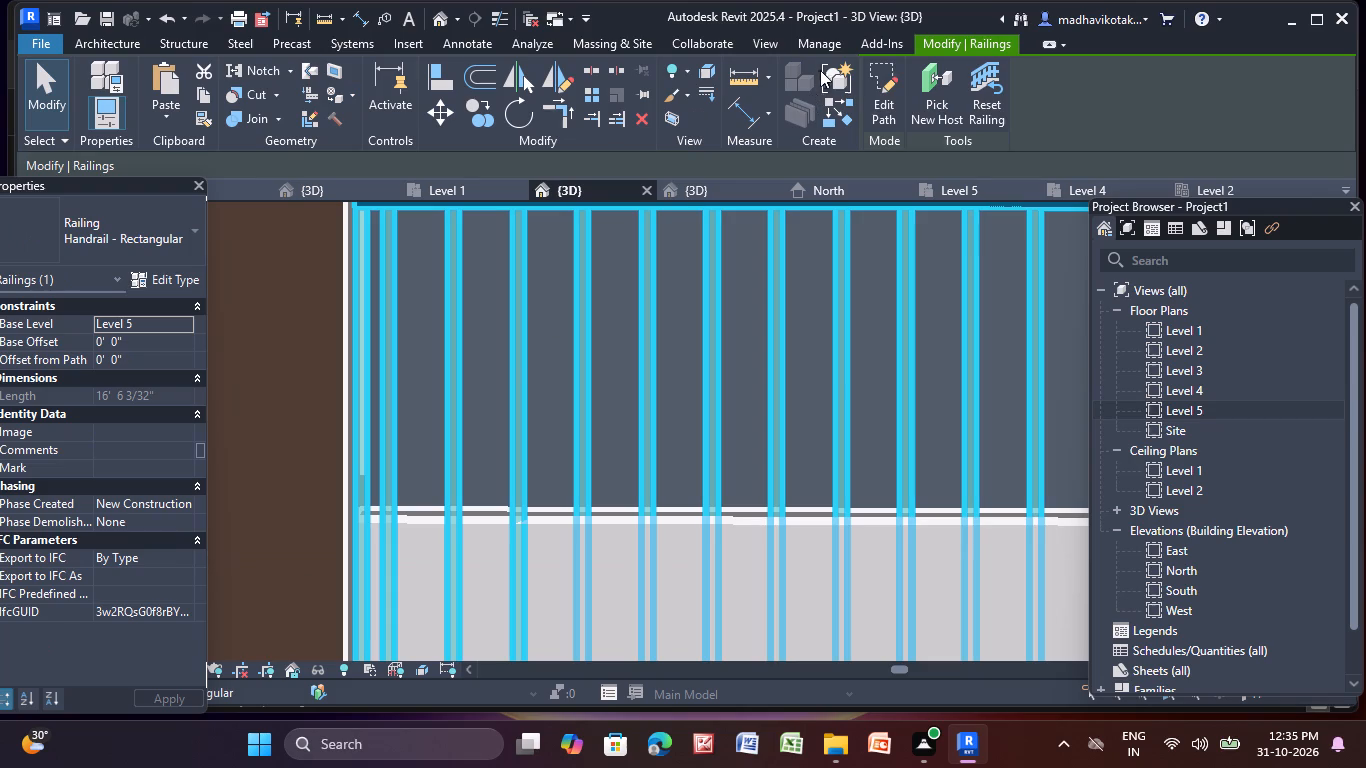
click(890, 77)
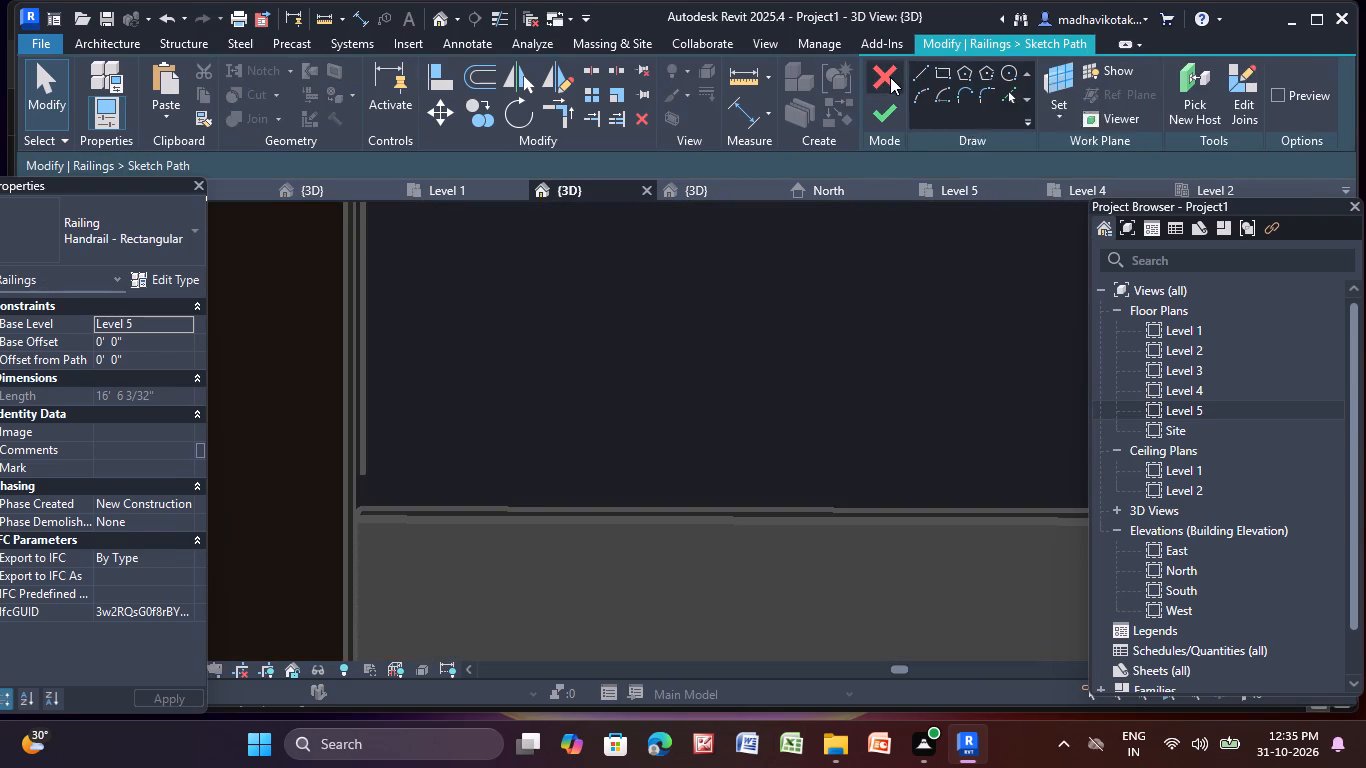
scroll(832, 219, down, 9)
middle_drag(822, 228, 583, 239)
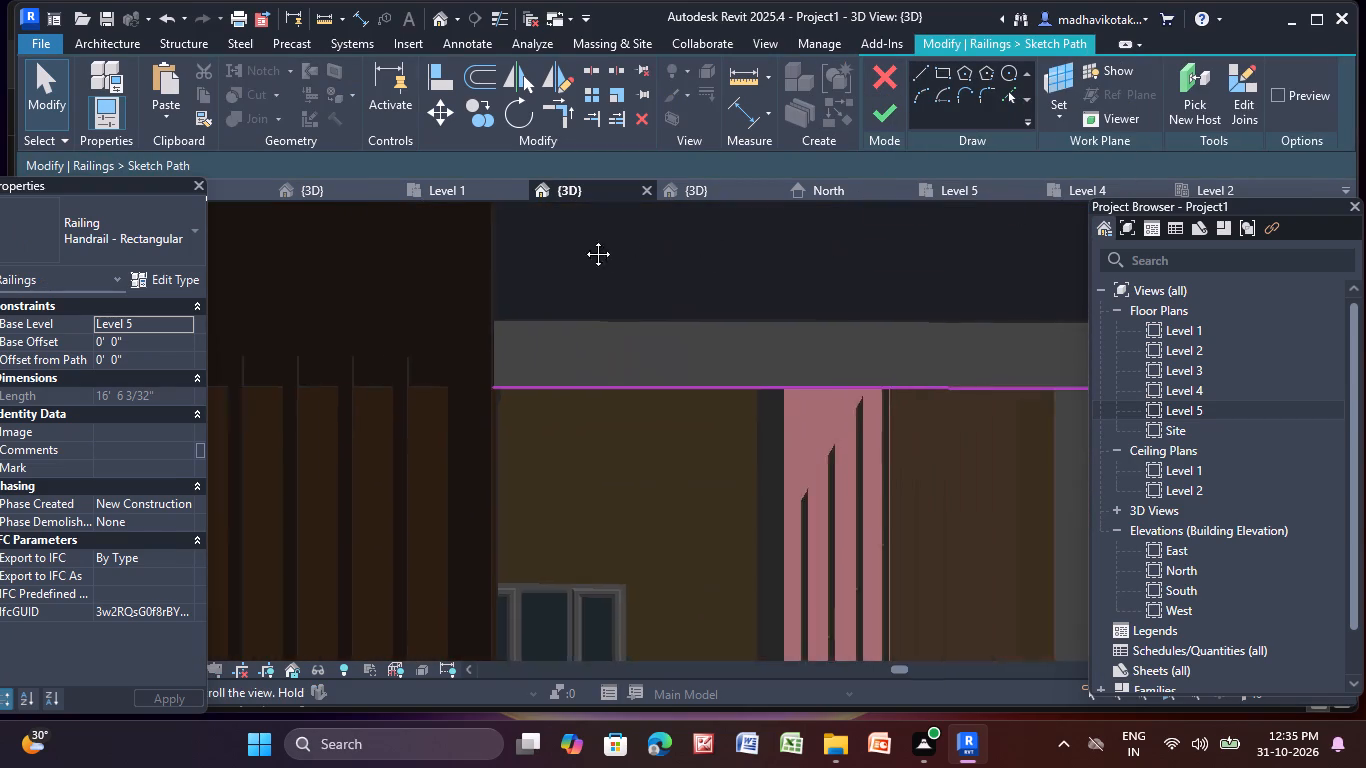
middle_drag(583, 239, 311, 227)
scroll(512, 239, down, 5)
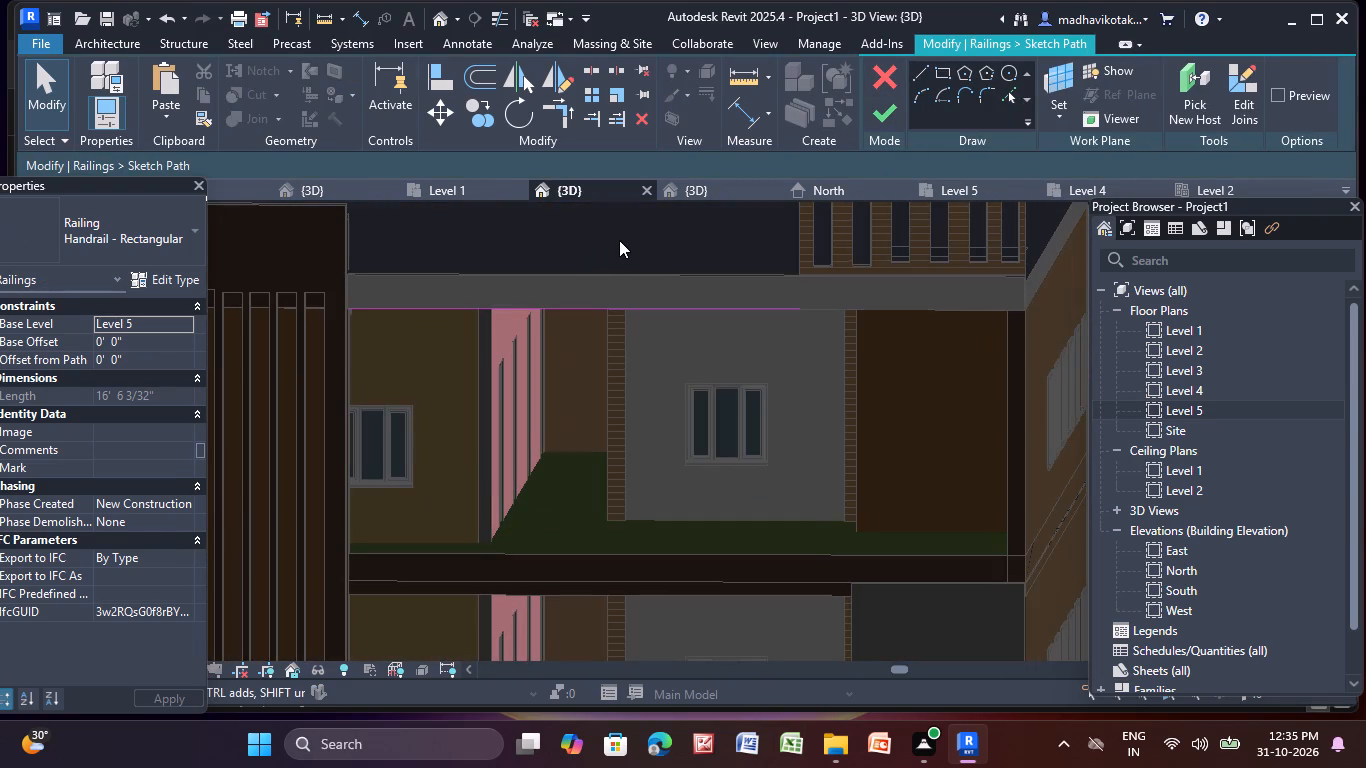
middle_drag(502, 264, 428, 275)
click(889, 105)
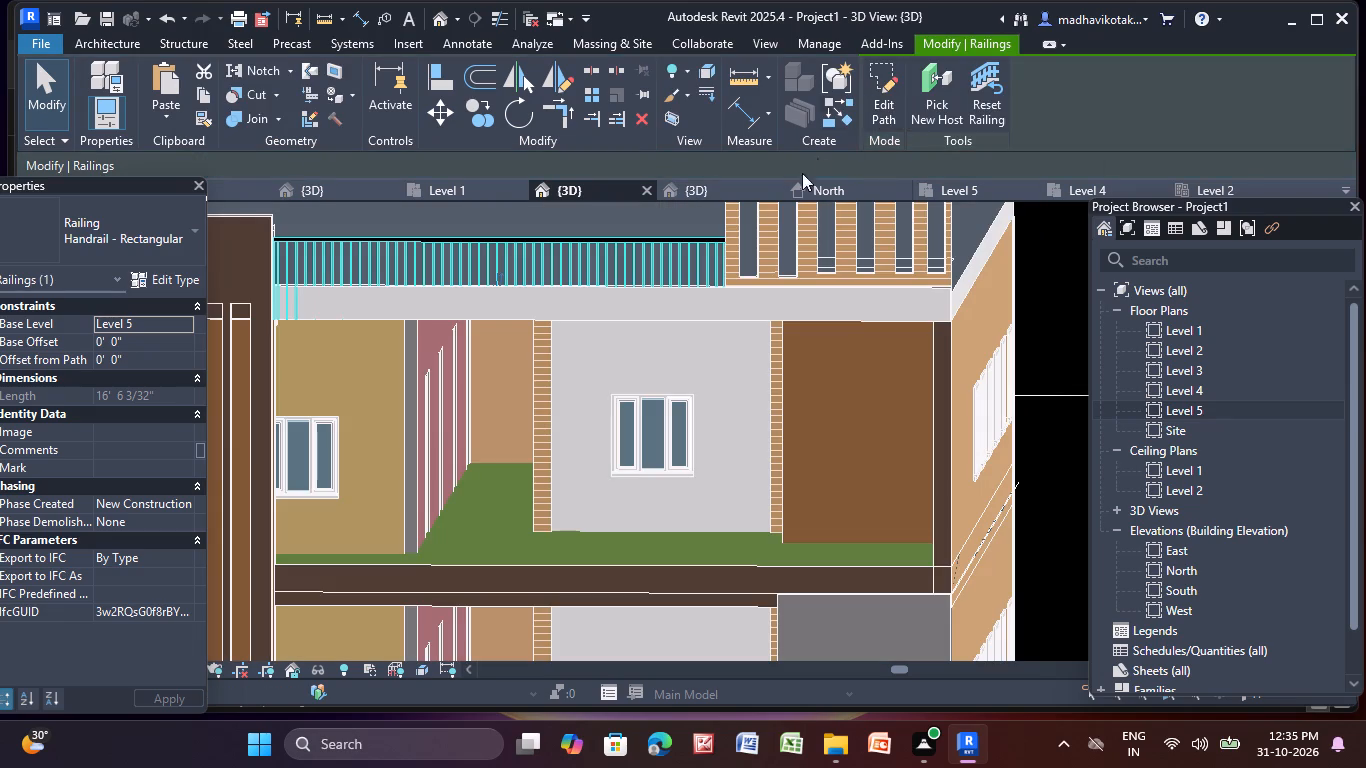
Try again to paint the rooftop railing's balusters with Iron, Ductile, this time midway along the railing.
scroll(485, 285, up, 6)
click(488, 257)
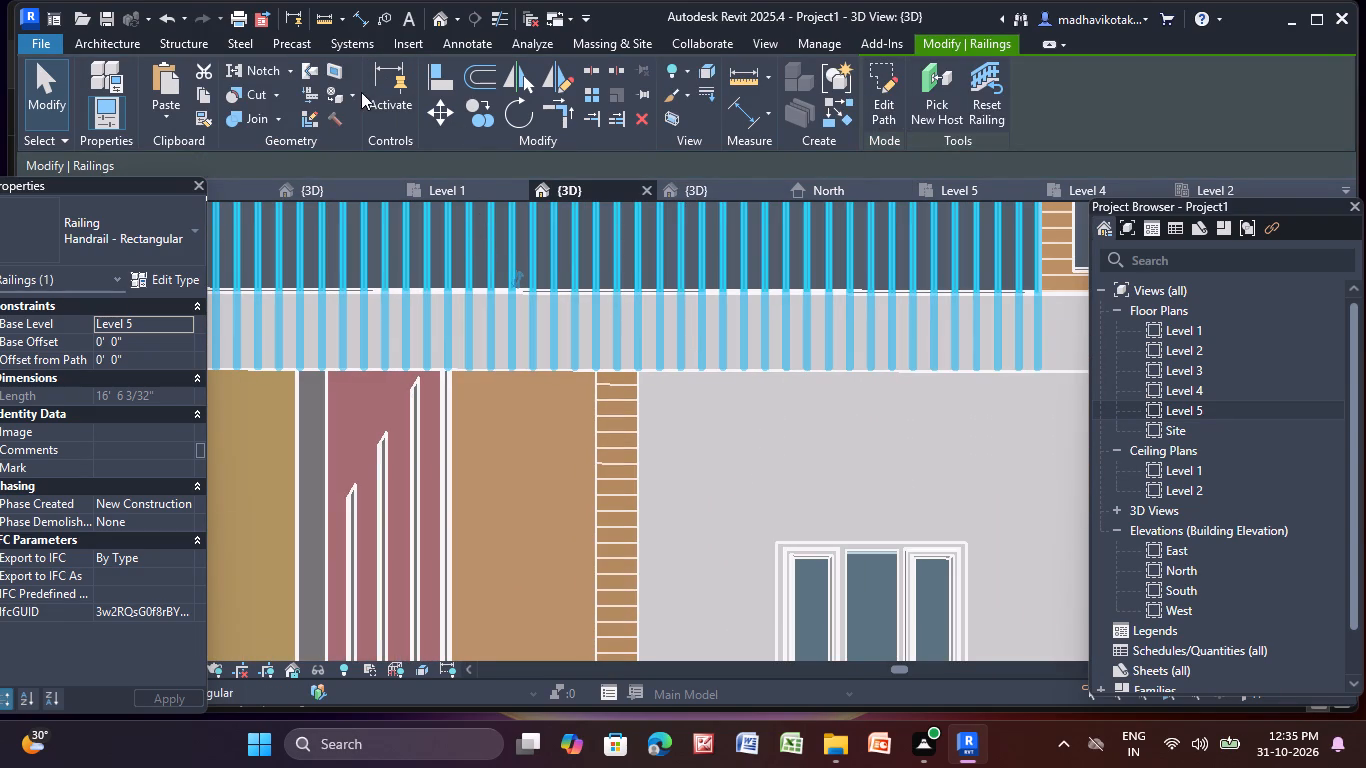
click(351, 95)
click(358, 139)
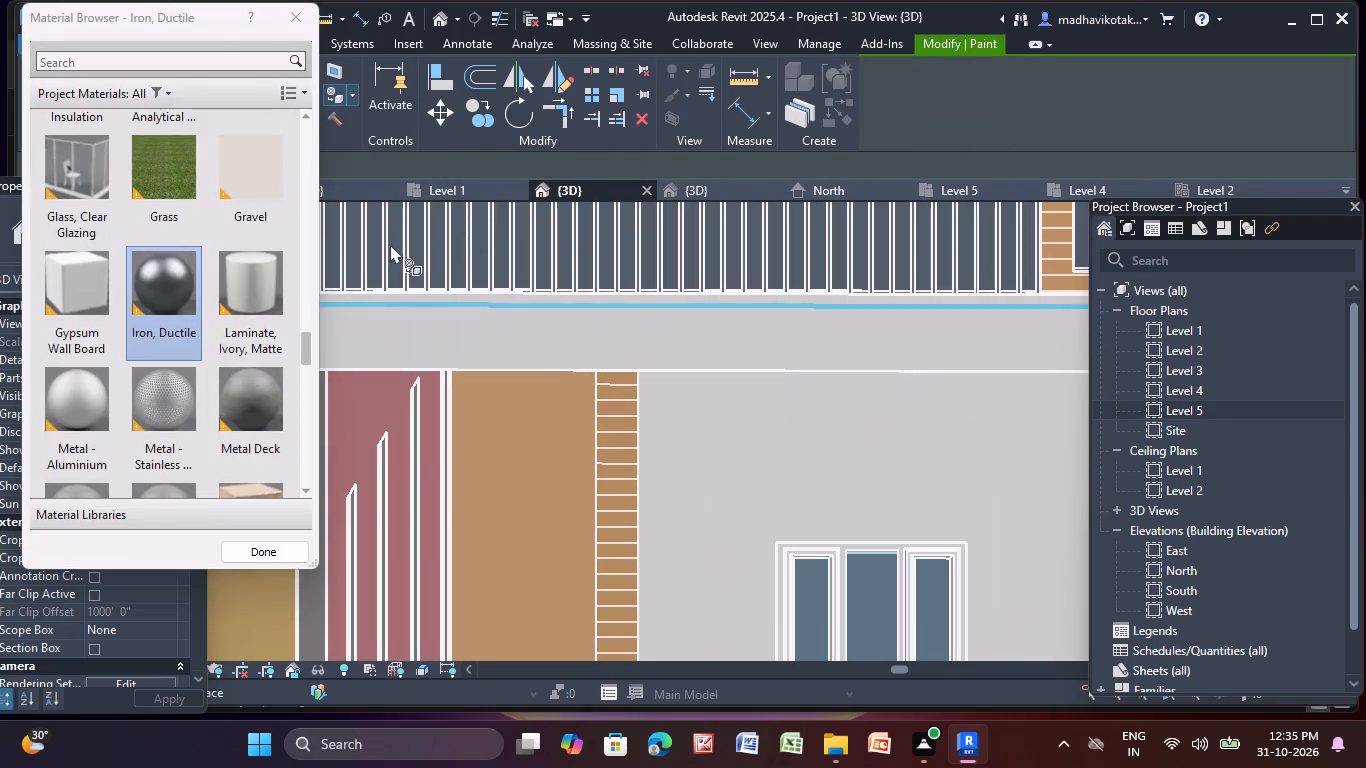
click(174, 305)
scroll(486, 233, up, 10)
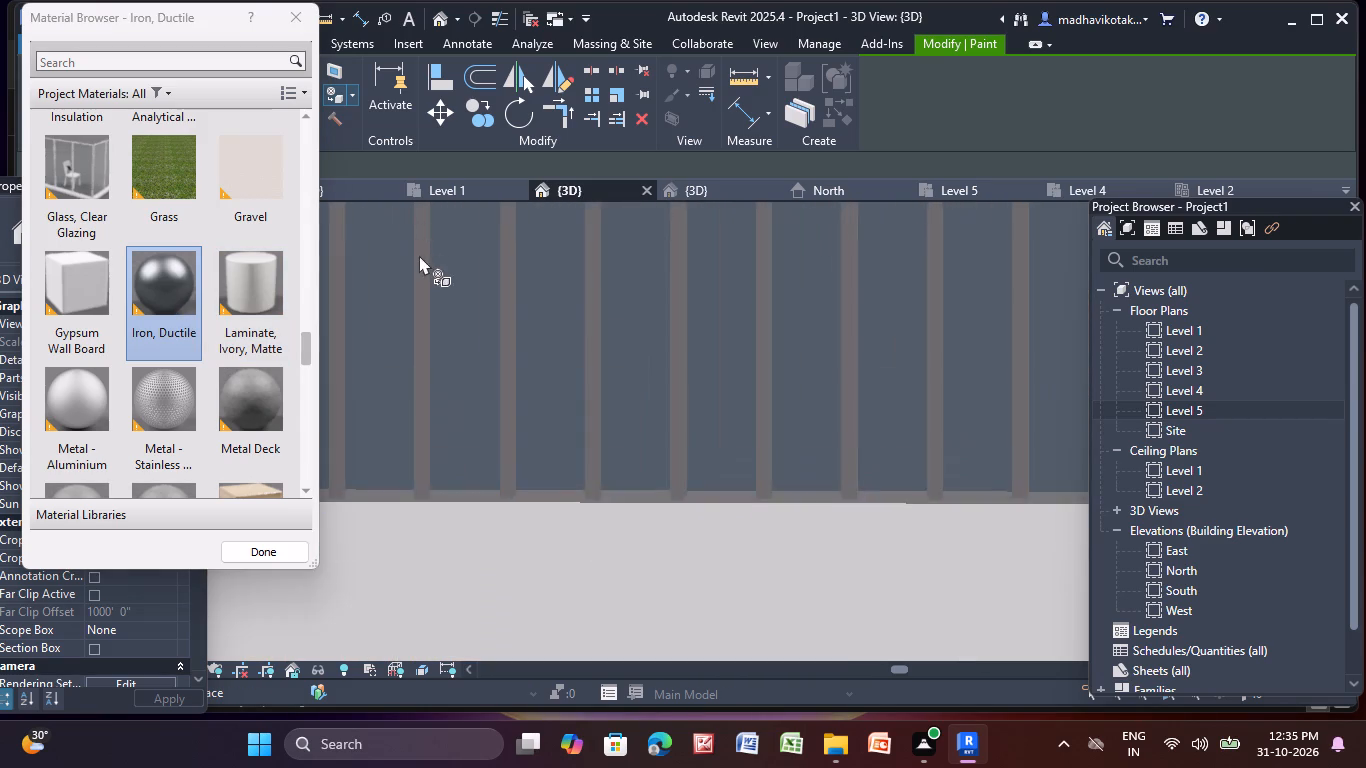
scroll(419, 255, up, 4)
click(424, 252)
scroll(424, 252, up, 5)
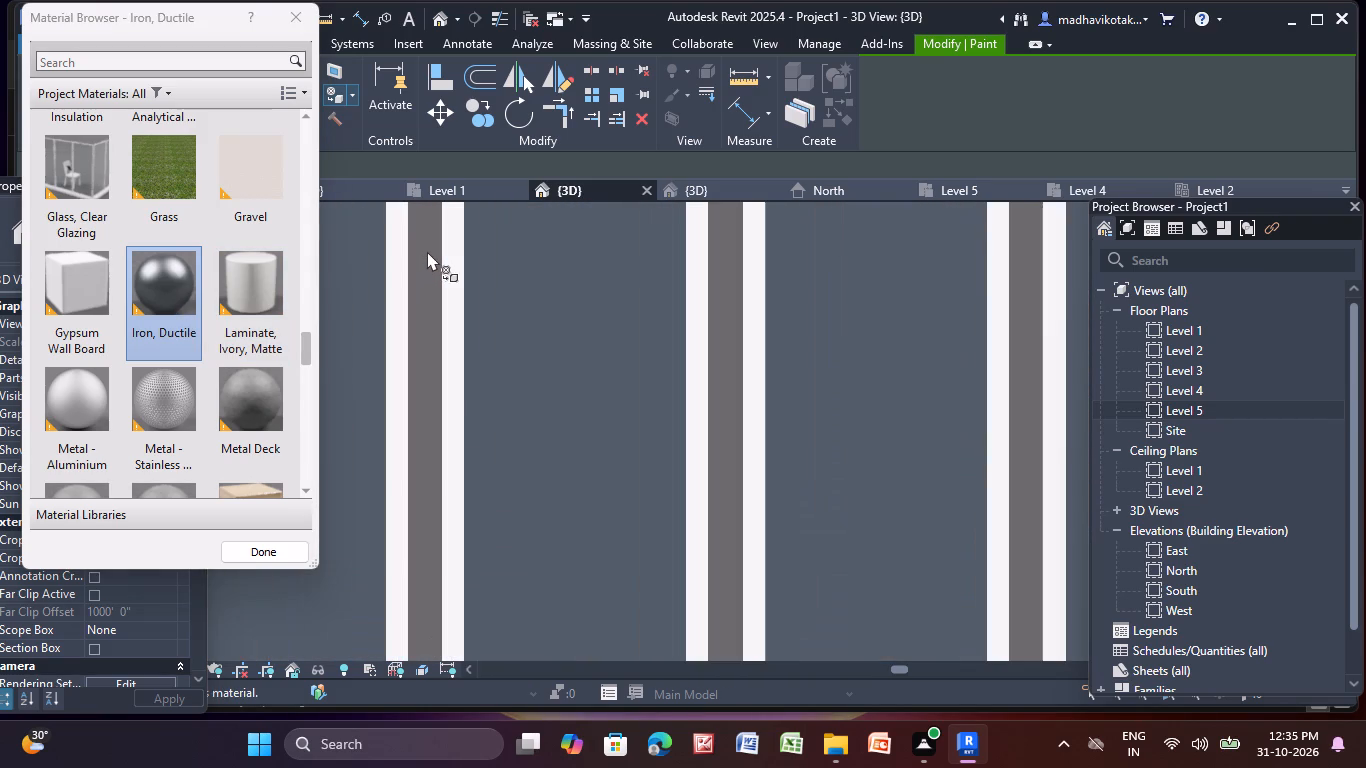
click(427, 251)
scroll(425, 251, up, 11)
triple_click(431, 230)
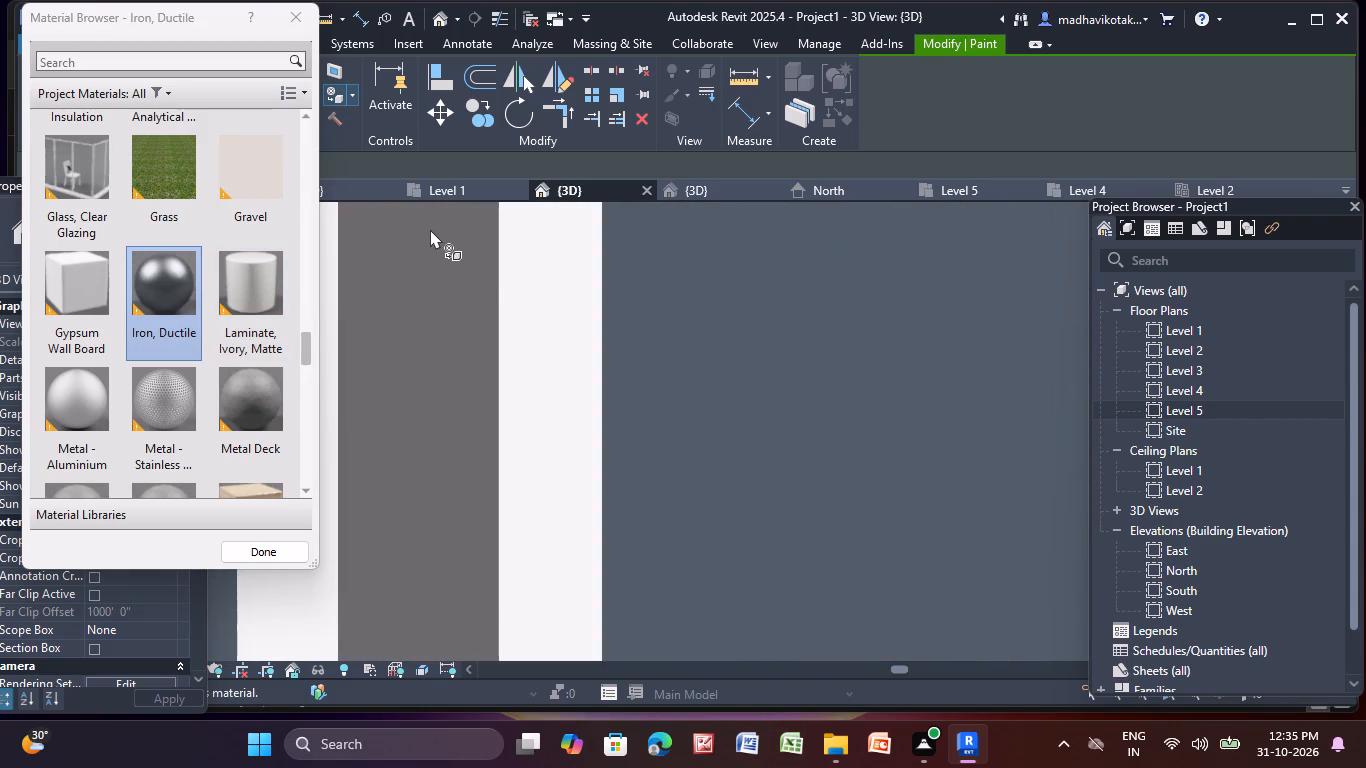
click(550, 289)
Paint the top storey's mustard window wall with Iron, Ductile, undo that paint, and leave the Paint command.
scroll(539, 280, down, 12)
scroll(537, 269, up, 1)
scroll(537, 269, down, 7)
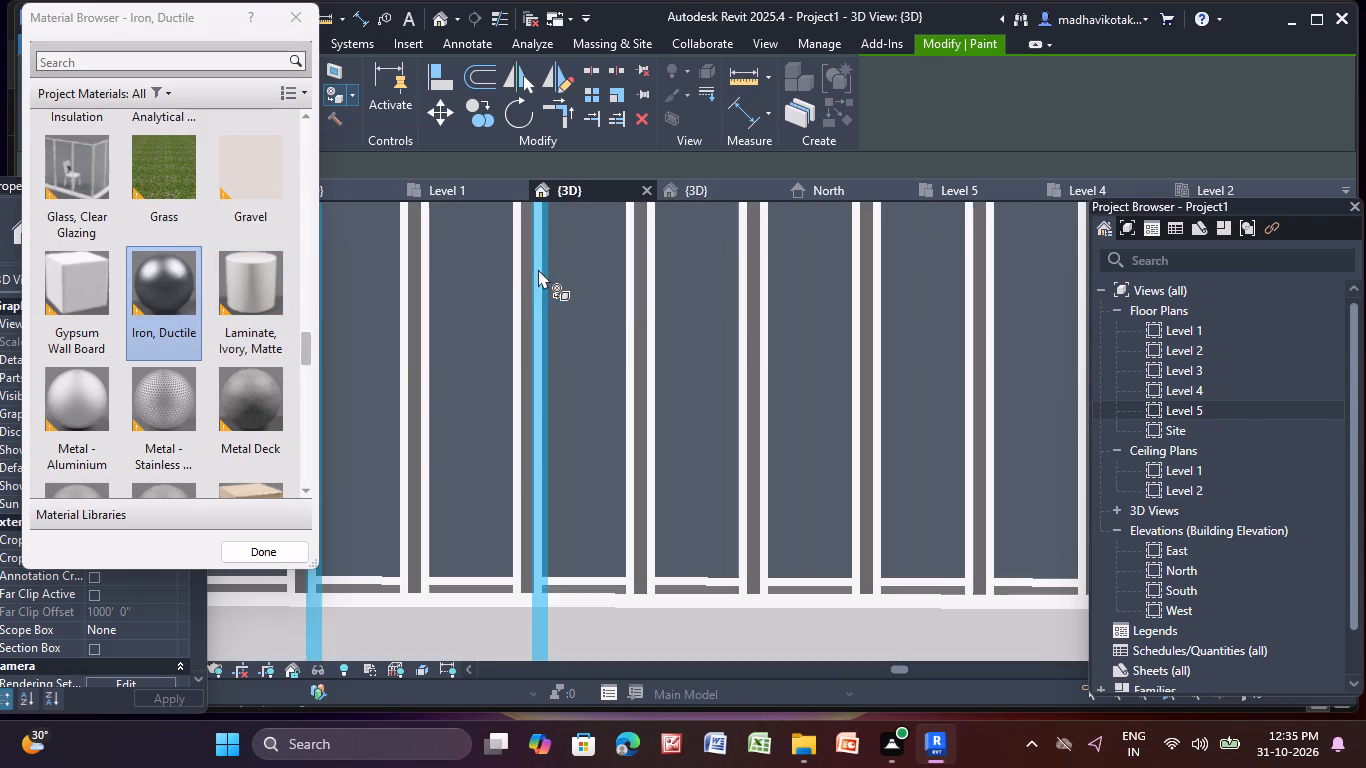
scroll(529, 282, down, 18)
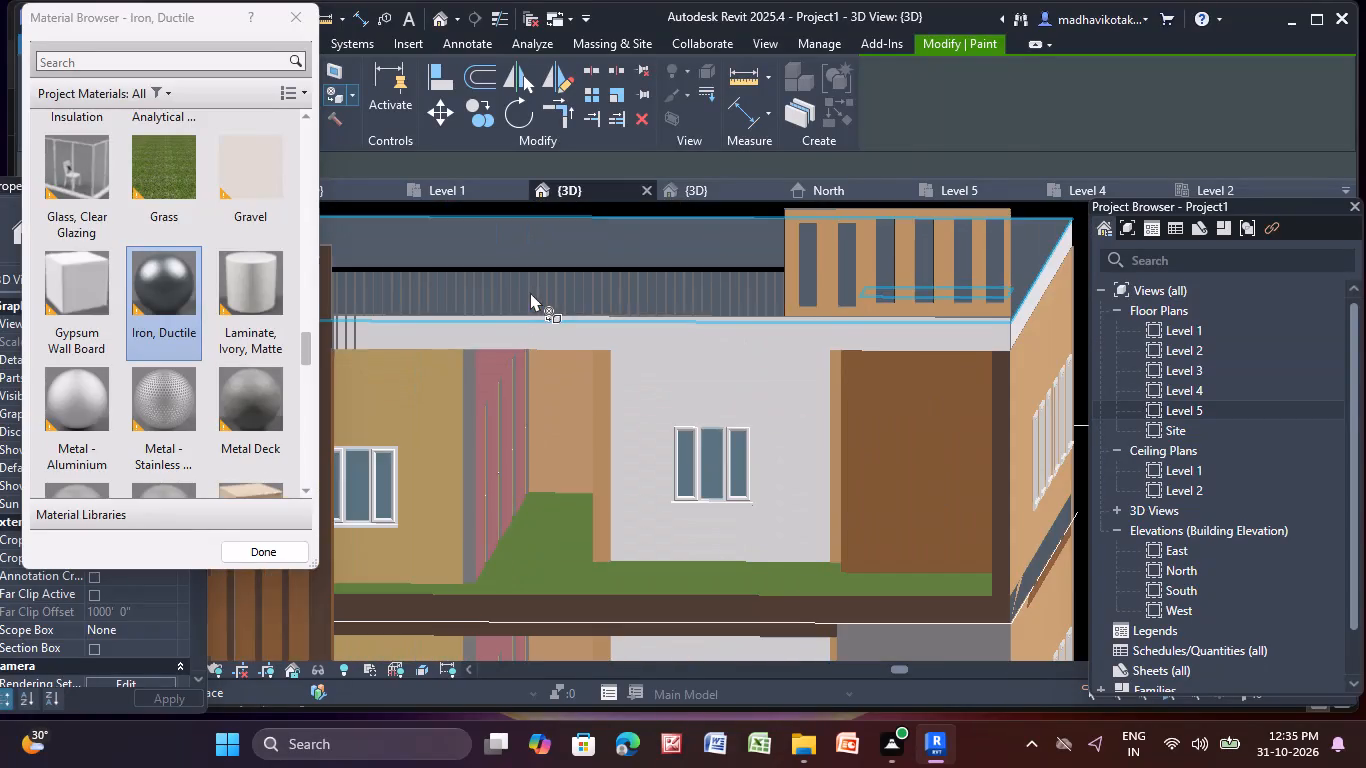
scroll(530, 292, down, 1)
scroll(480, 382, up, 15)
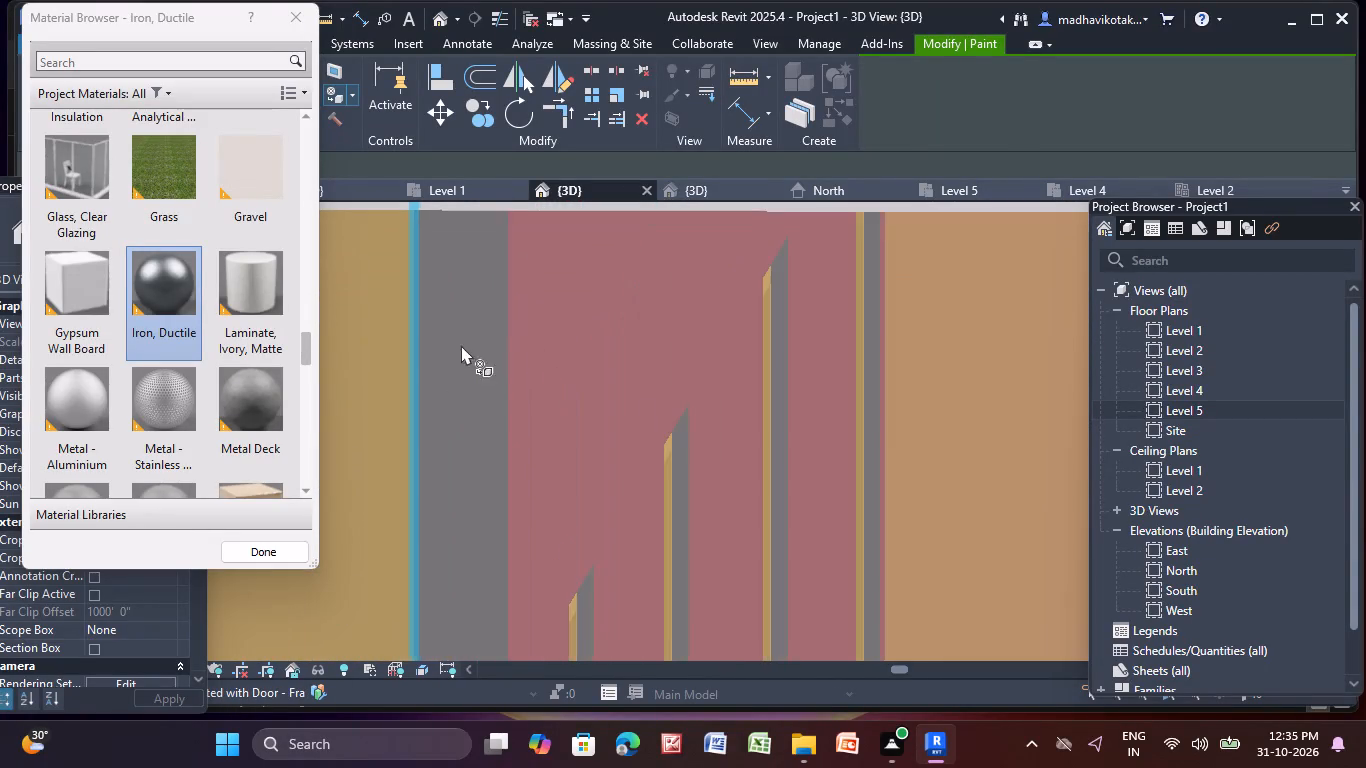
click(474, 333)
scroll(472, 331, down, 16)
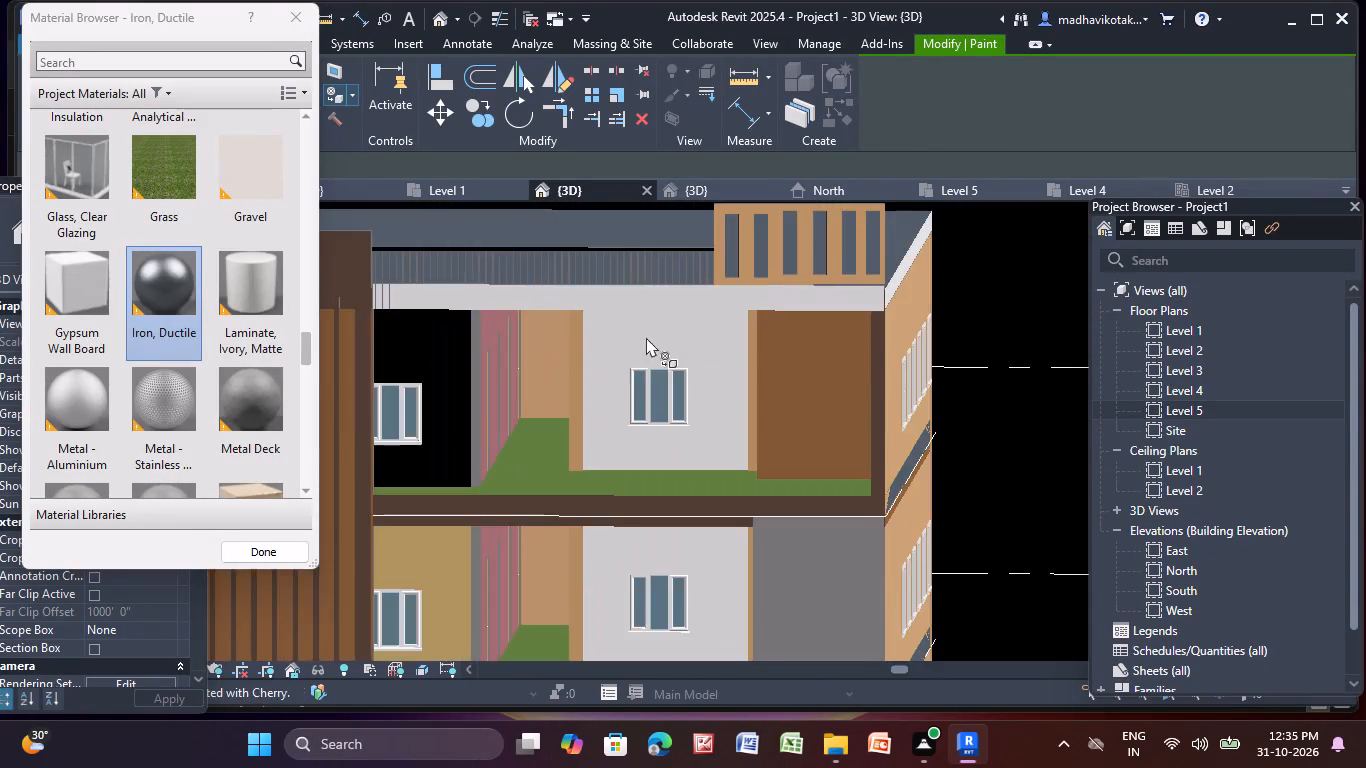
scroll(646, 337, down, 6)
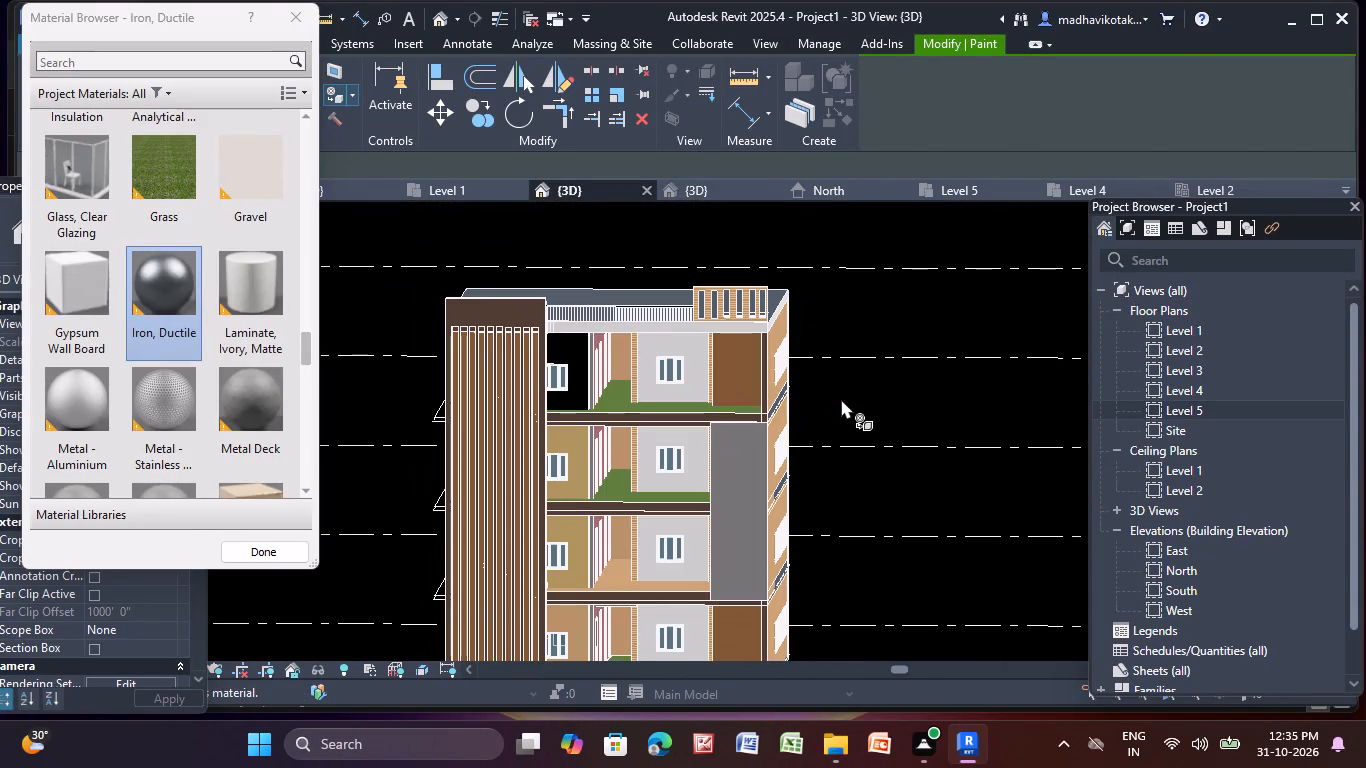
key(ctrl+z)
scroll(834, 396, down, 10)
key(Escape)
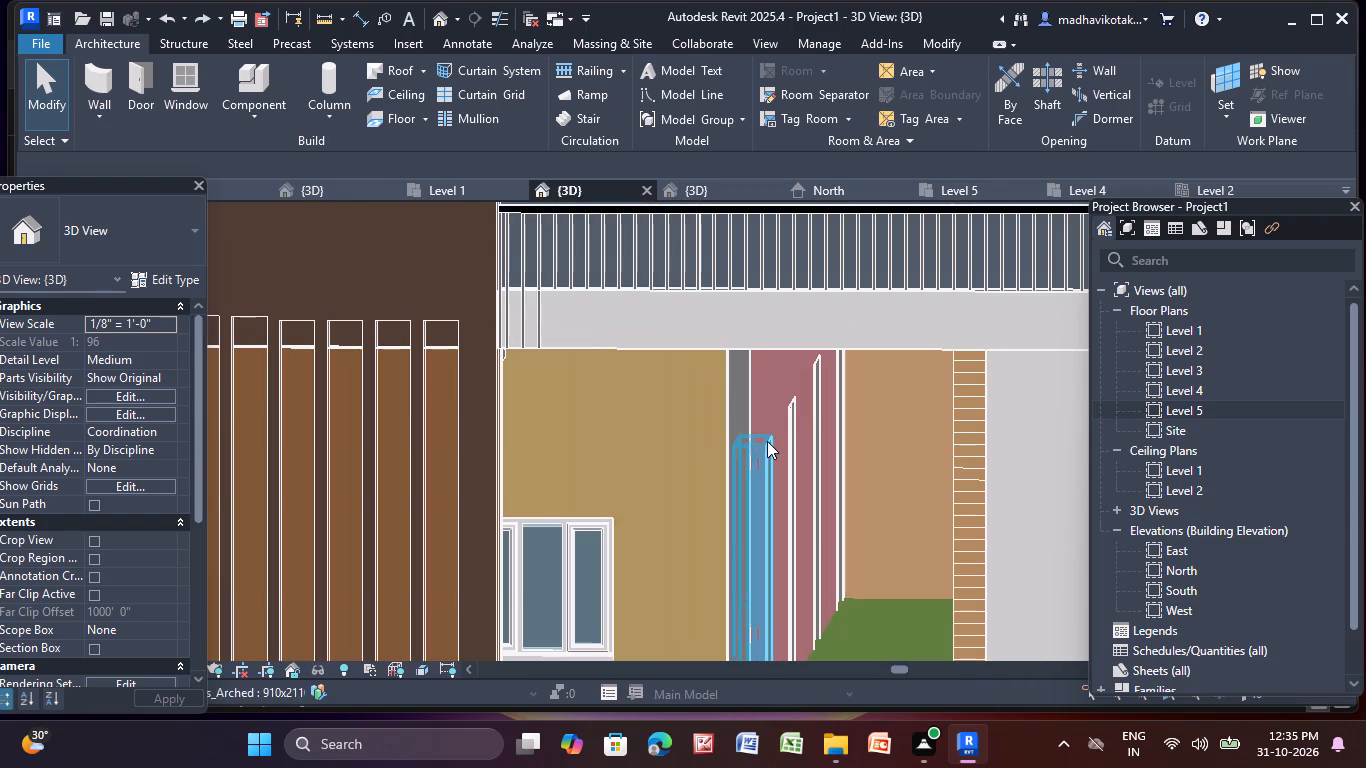
Slightly reduce the height of the slotted rooftop corner wall by lowering its top edge.
scroll(767, 441, down, 10)
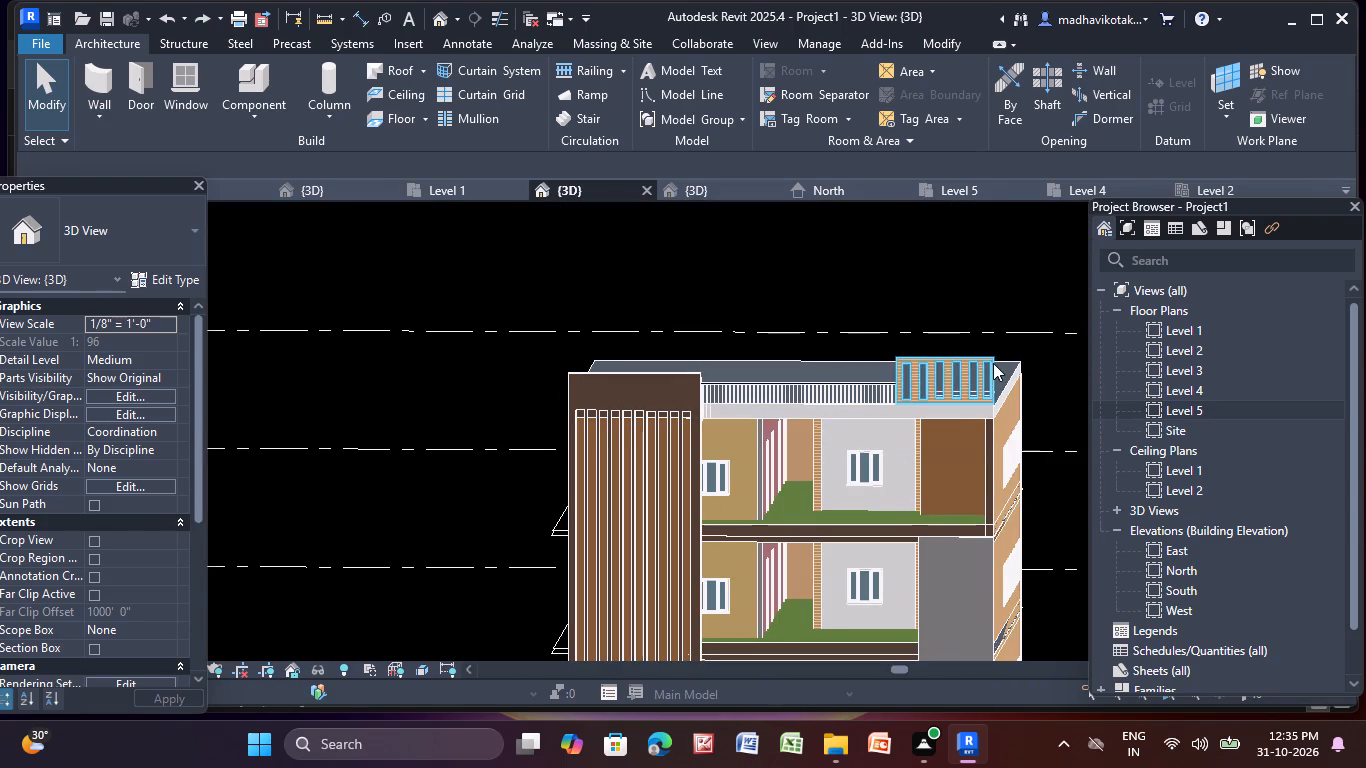
click(966, 355)
scroll(943, 369, up, 5)
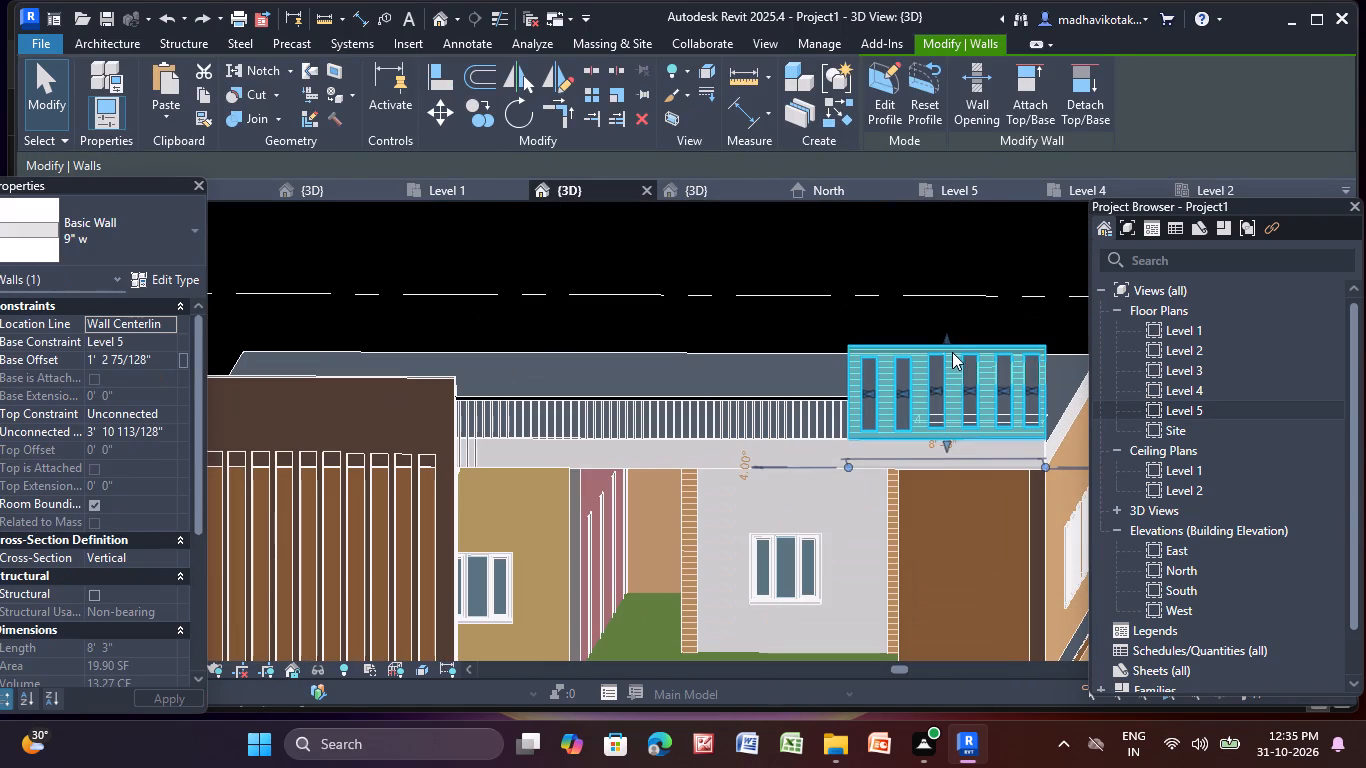
drag(948, 339, 947, 350)
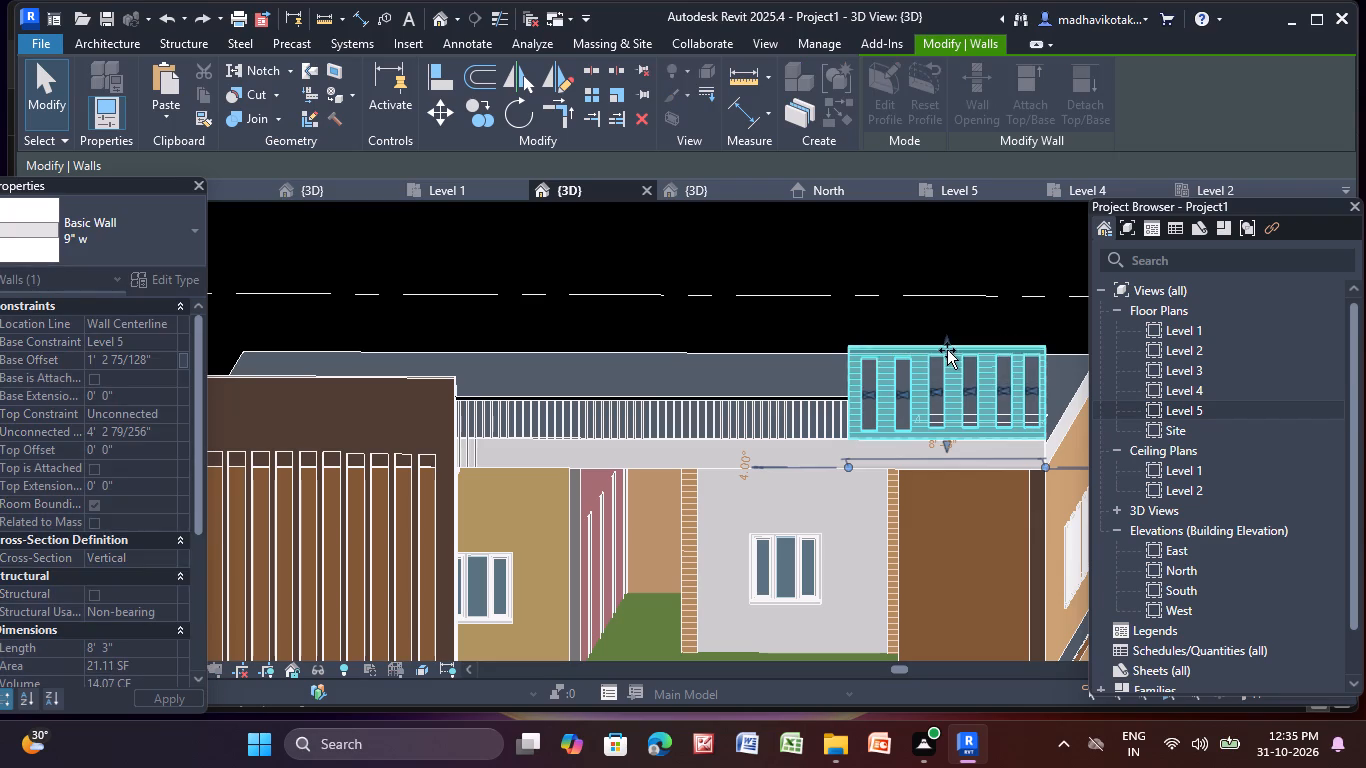
drag(947, 350, 946, 356)
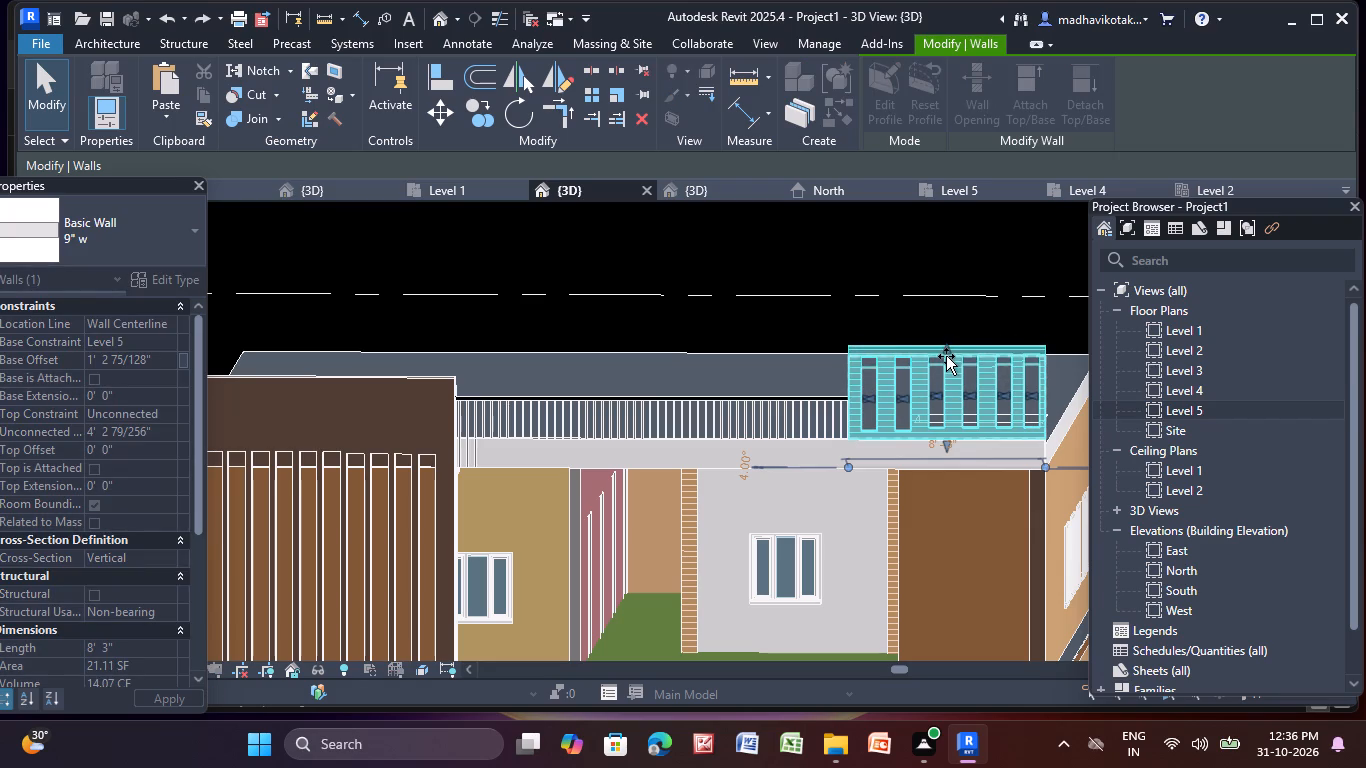
drag(946, 356, 948, 360)
click(799, 326)
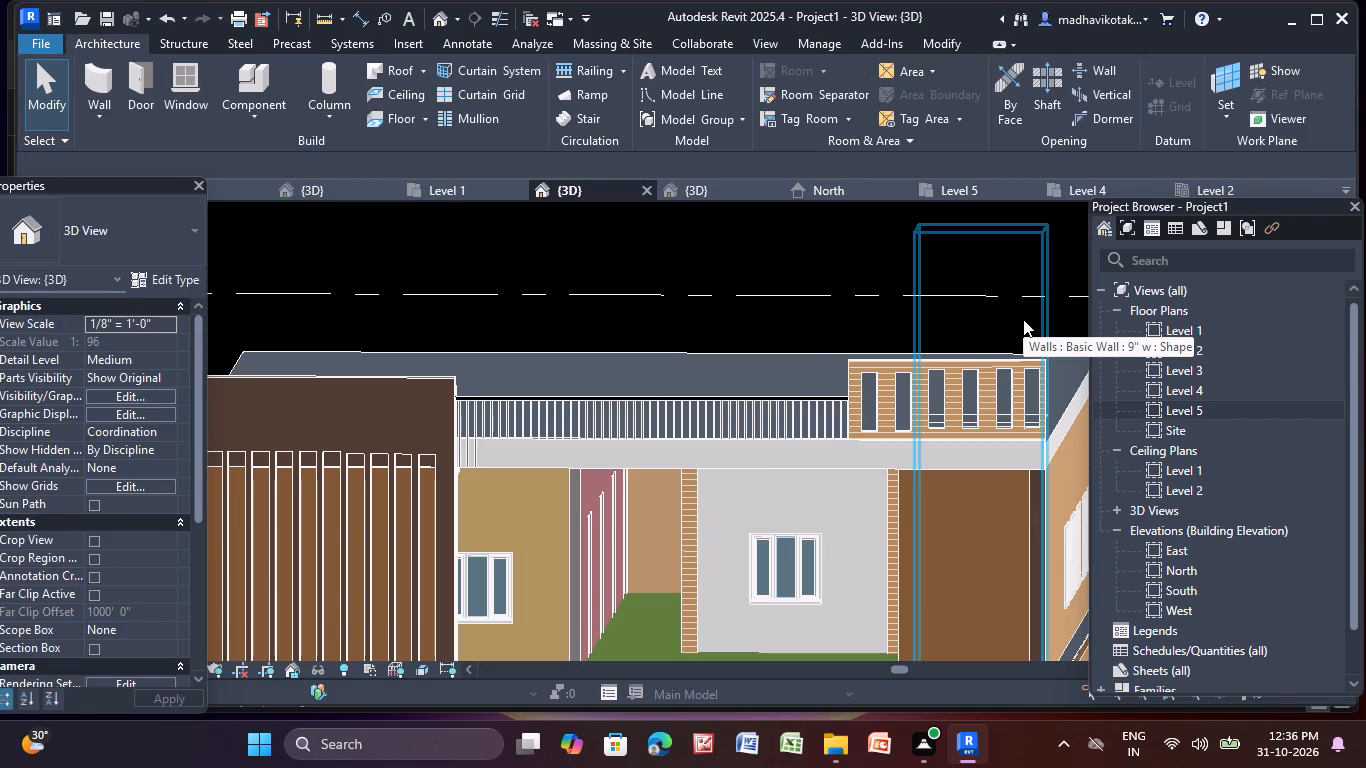
scroll(1023, 319, down, 5)
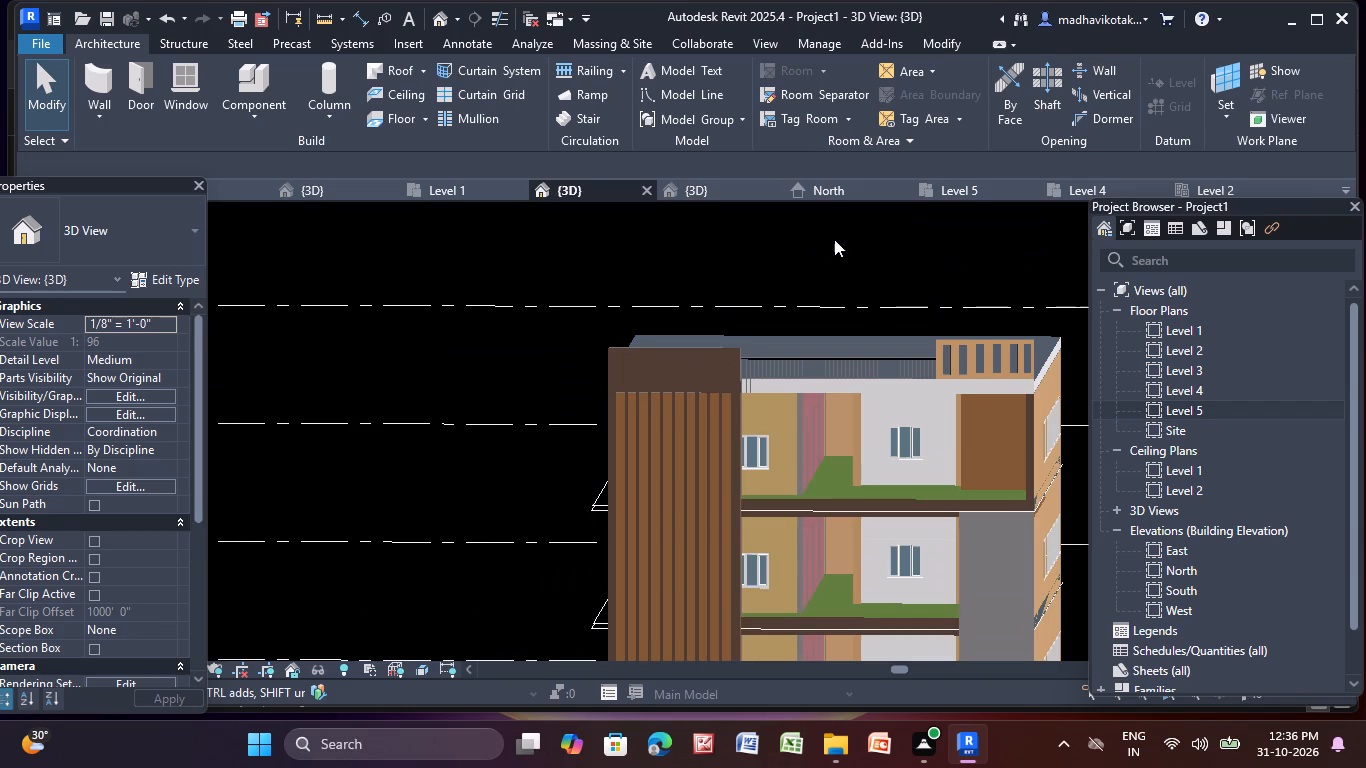
Examine the building's windowed side and rooftop in 3D, along with the Level 5 and Level 1 floor plans.
shift+scroll(834, 239, up, 1)
shift+middle_drag(834, 239, 595, 290)
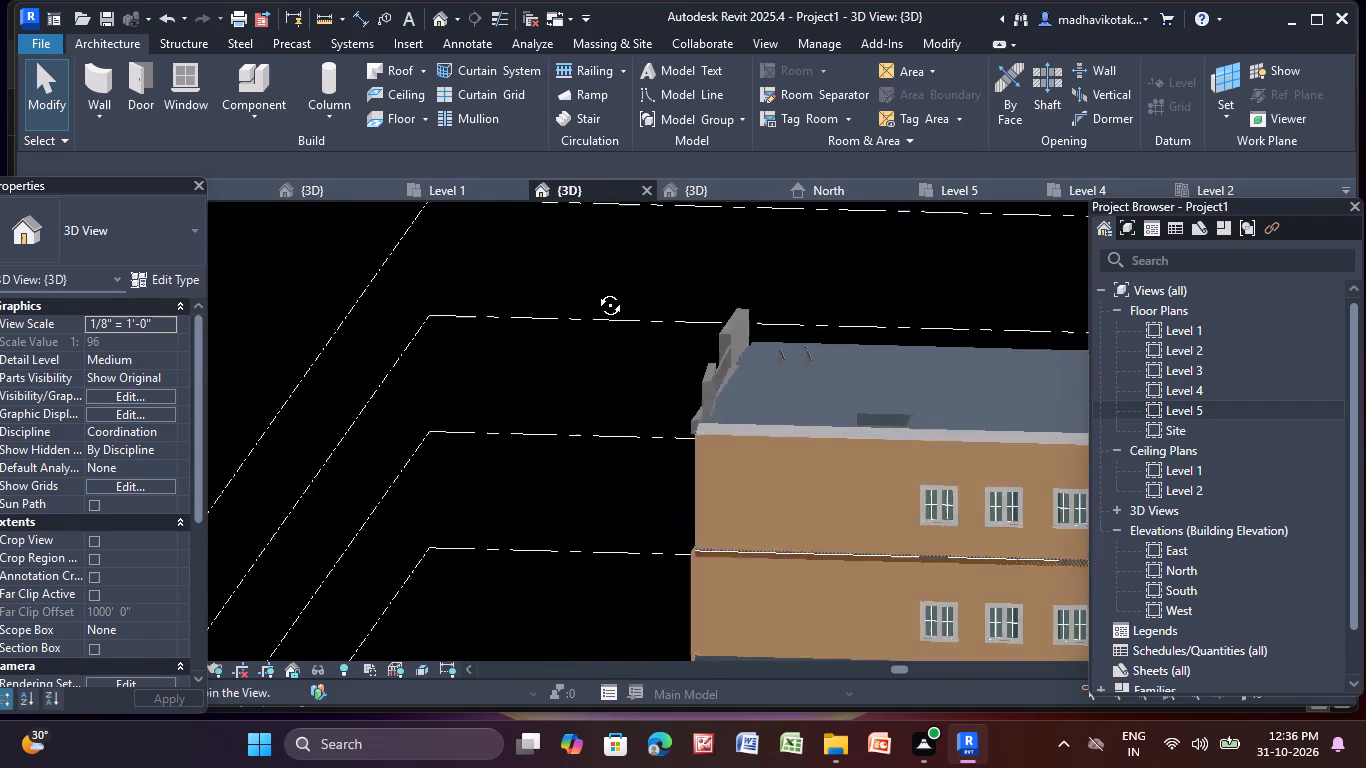
shift+middle_drag(595, 290, 641, 283)
scroll(641, 283, down, 4)
middle_drag(616, 276, 414, 271)
shift+middle_drag(949, 330, 920, 332)
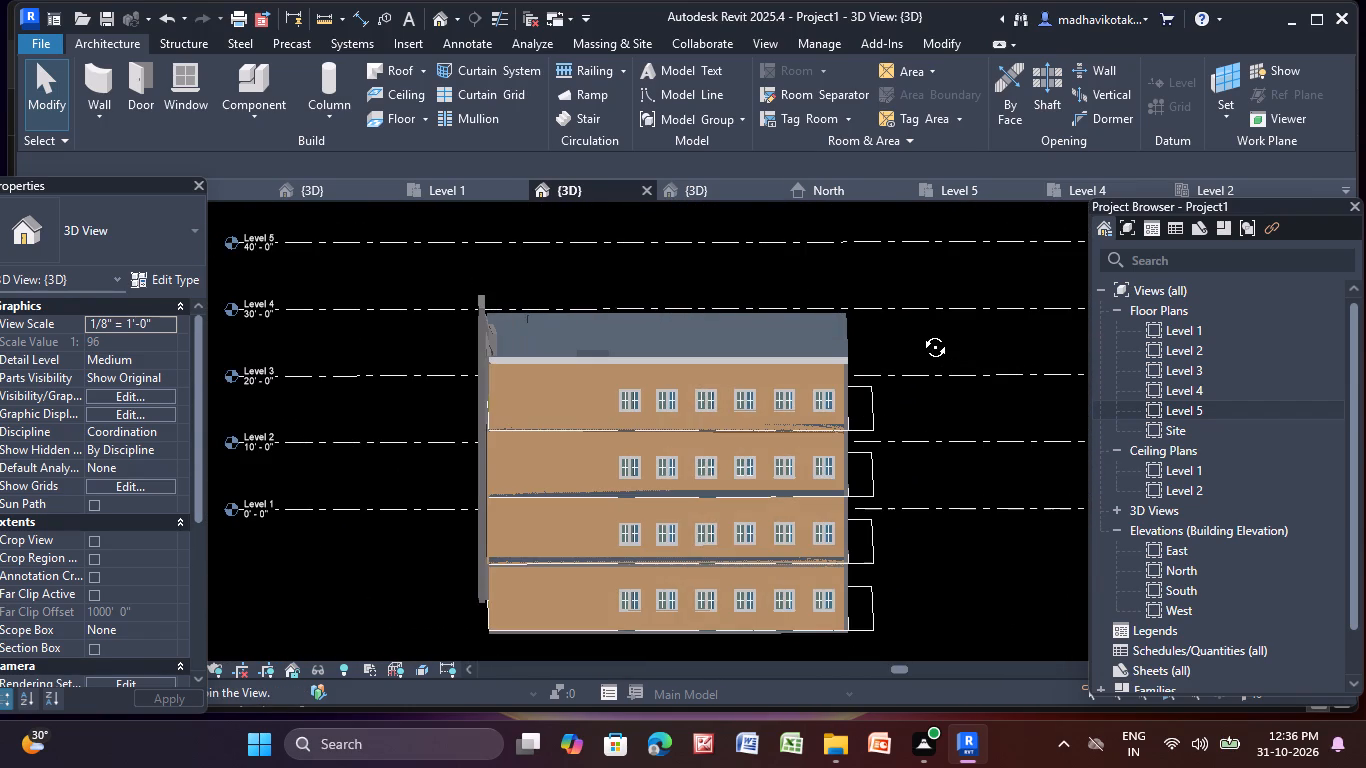
shift+middle_drag(920, 332, 924, 321)
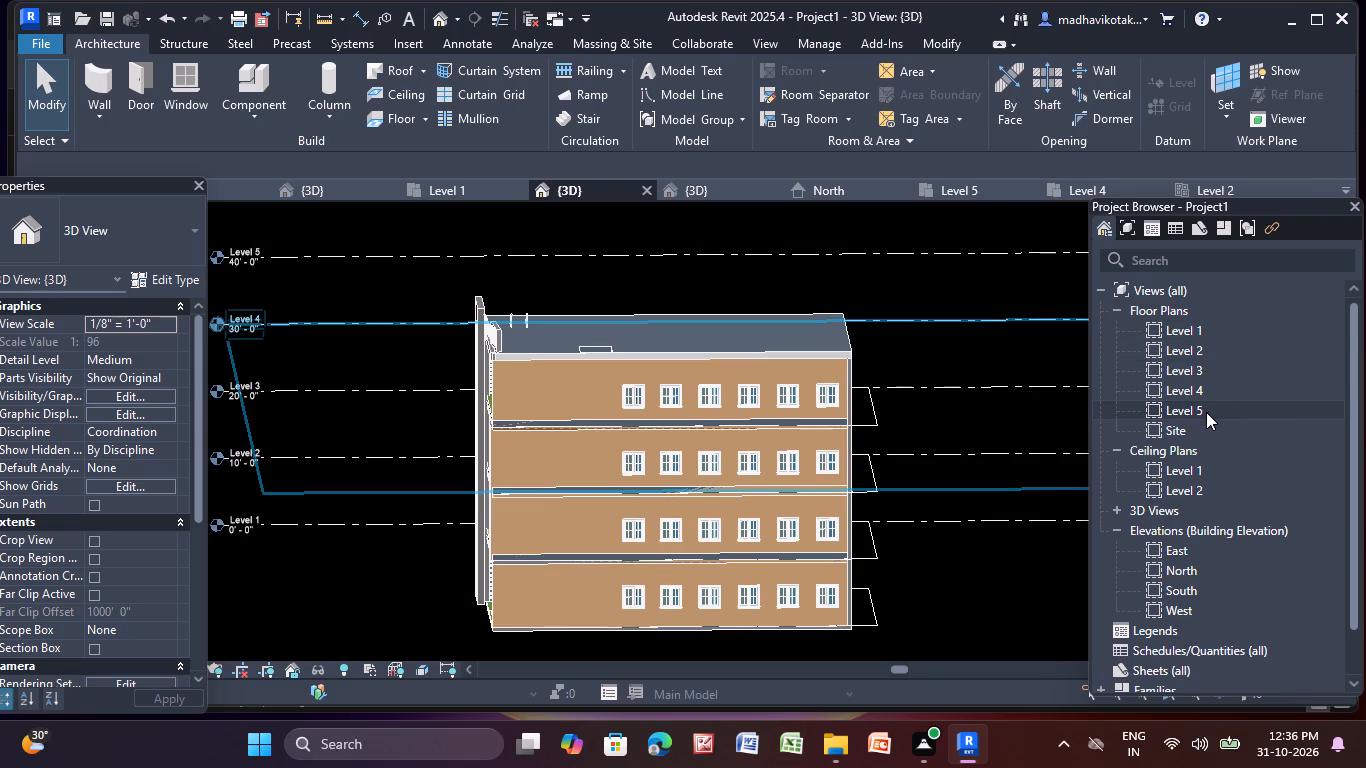
double_click(1206, 412)
scroll(792, 329, down, 11)
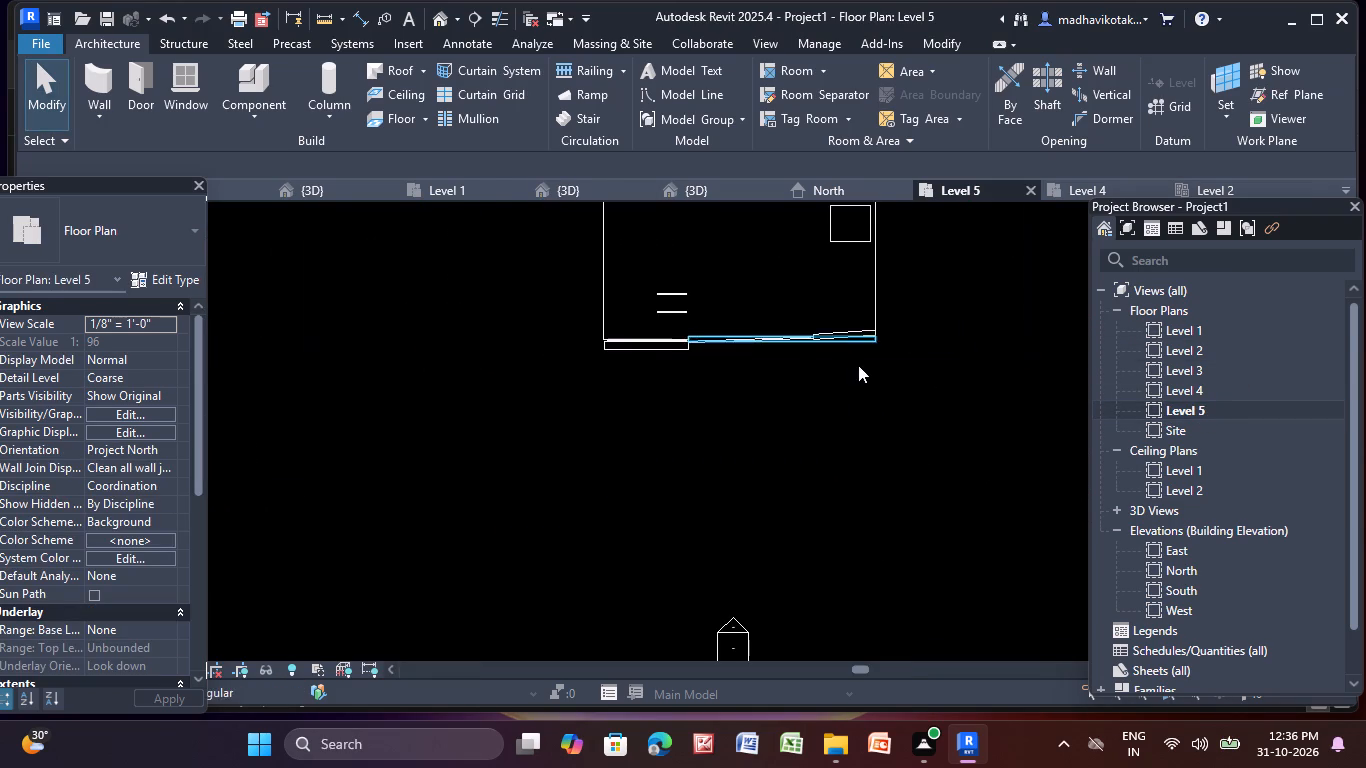
middle_drag(858, 366, 806, 429)
scroll(549, 428, up, 3)
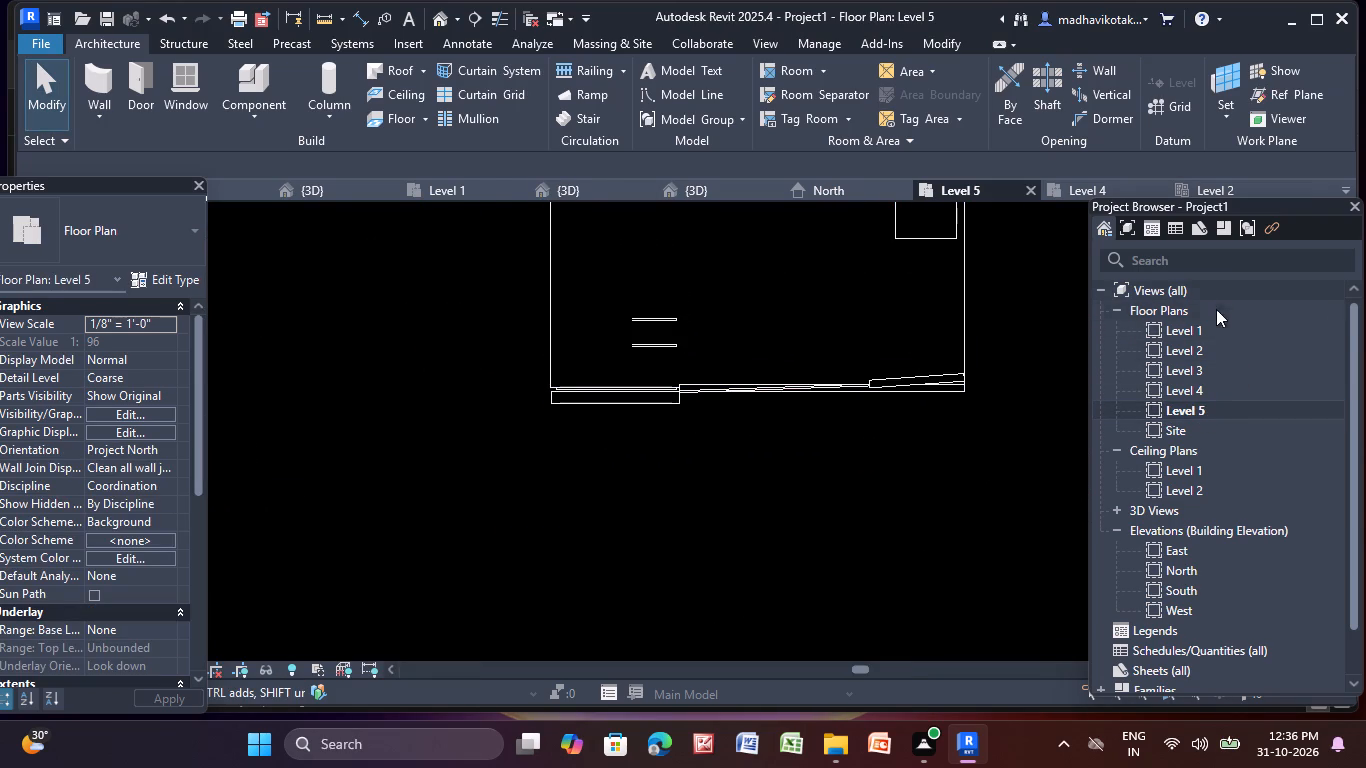
double_click(1208, 336)
scroll(935, 405, down, 4)
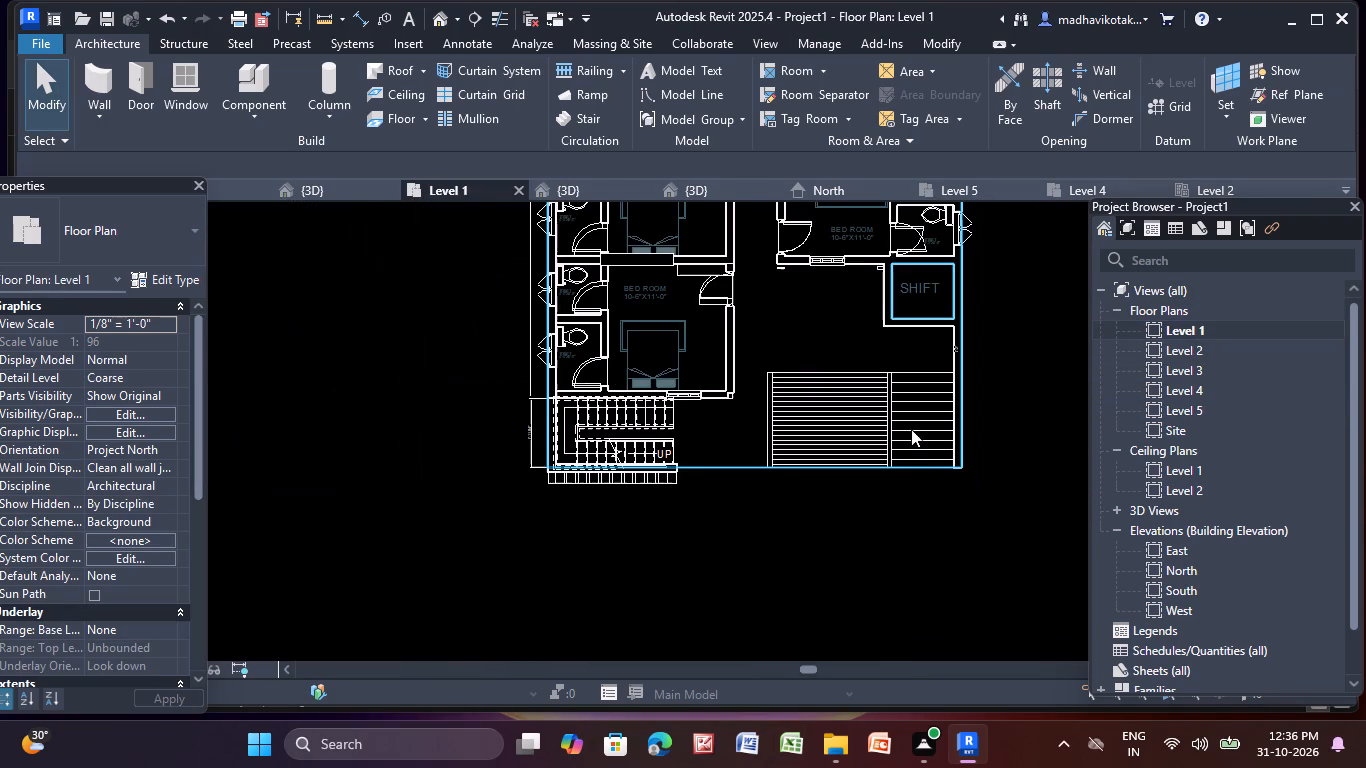
Delete the unpainted grey 9" w wall spanning two storeys from Level 2 at the facade's outer corner.
click(434, 23)
scroll(486, 246, down, 2)
shift+middle_drag(488, 252, 711, 253)
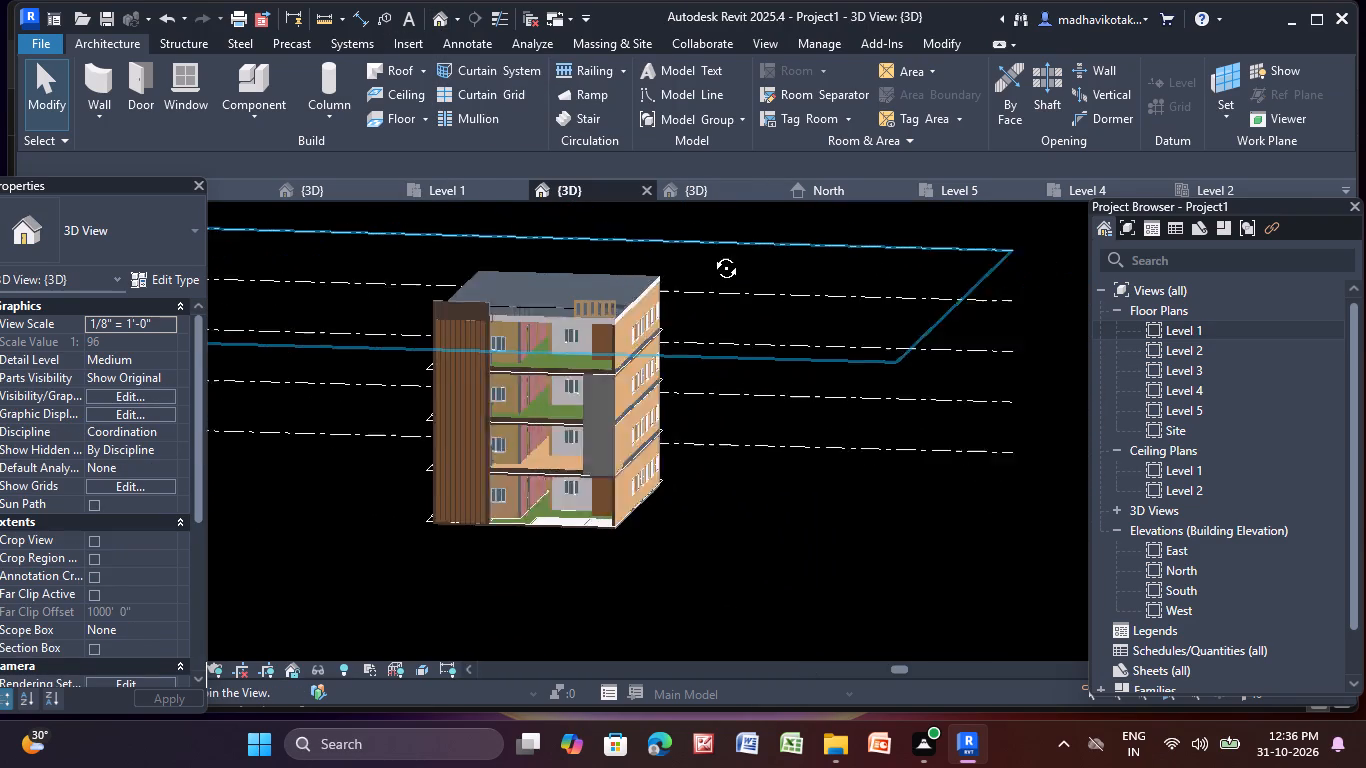
shift+middle_drag(711, 253, 689, 240)
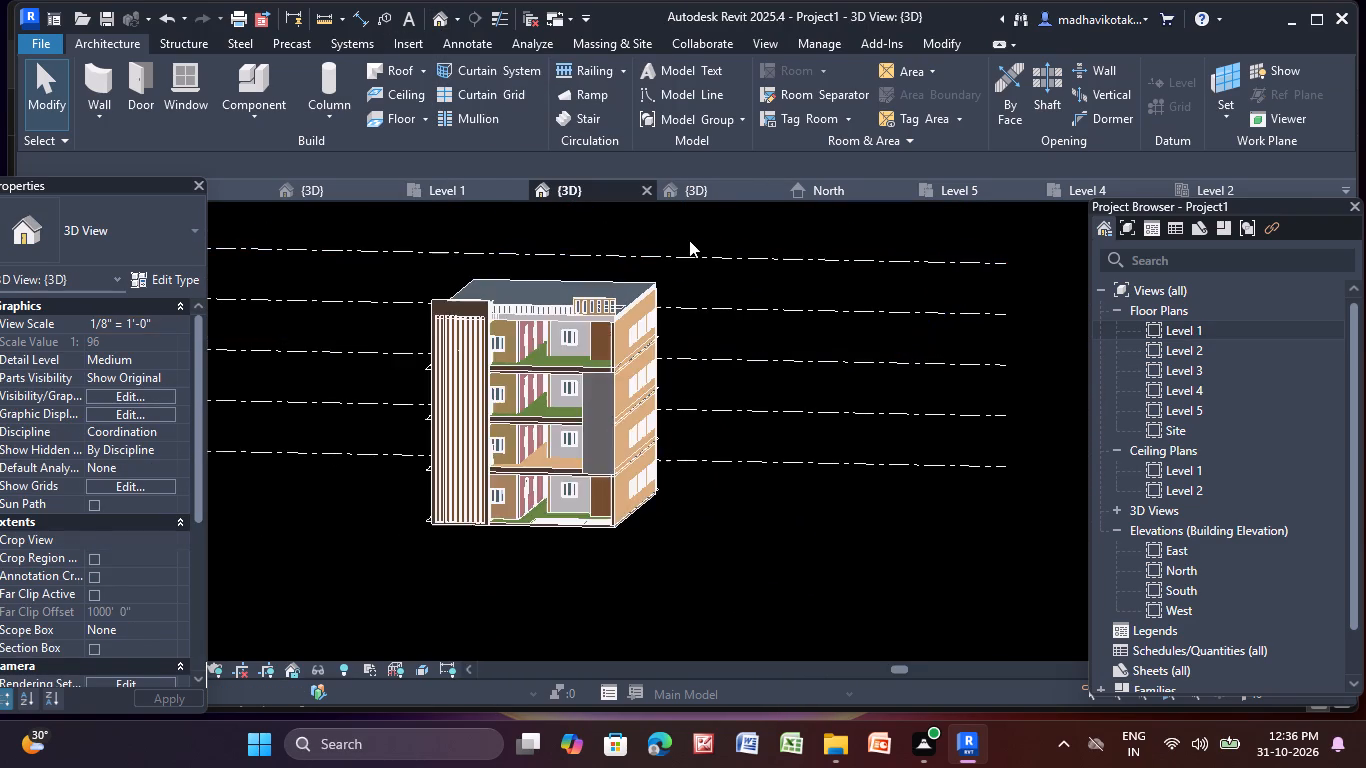
scroll(690, 243, up, 3)
middle_drag(628, 442, 774, 299)
scroll(671, 371, up, 5)
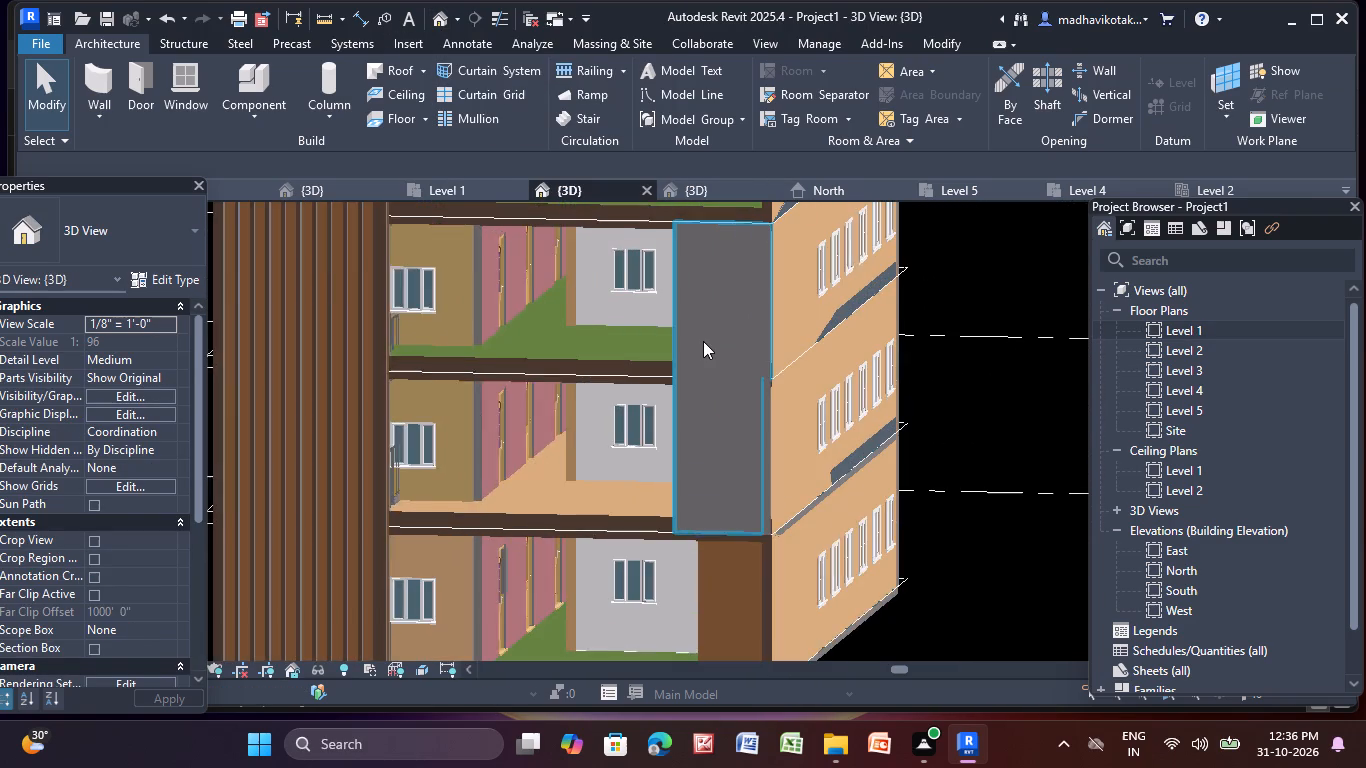
click(703, 341)
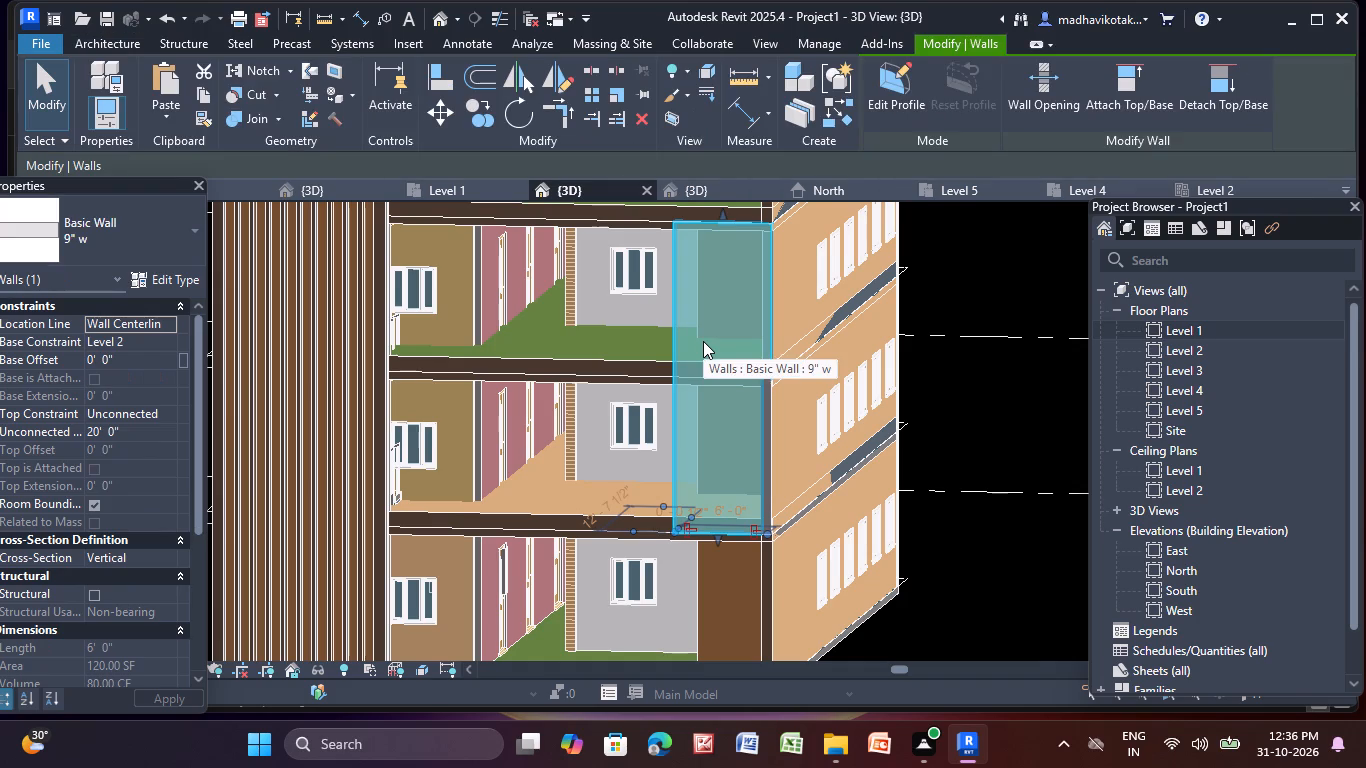
key(Delete)
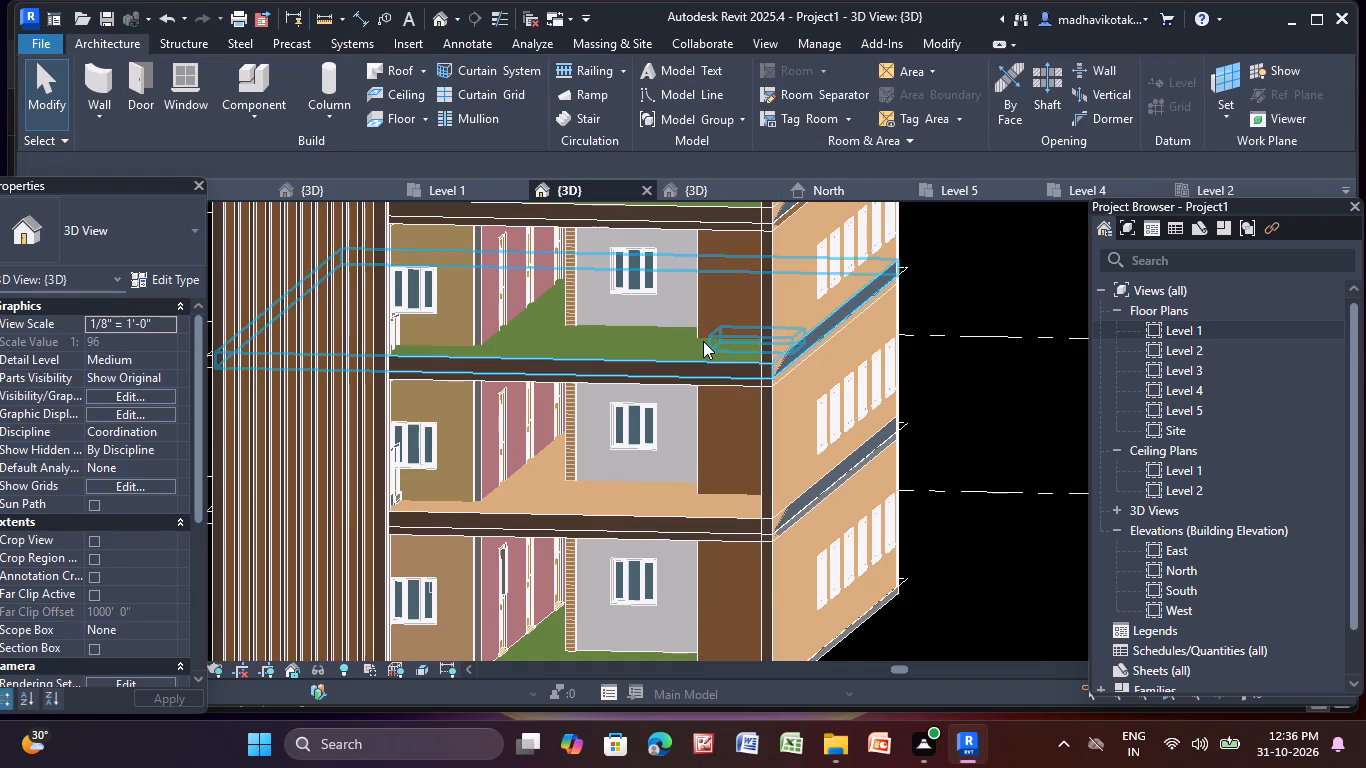
Examine the facade and the windowed side wall in 3D, checking the roof slab and its white edge strip.
scroll(893, 357, down, 4)
middle_drag(982, 385, 950, 426)
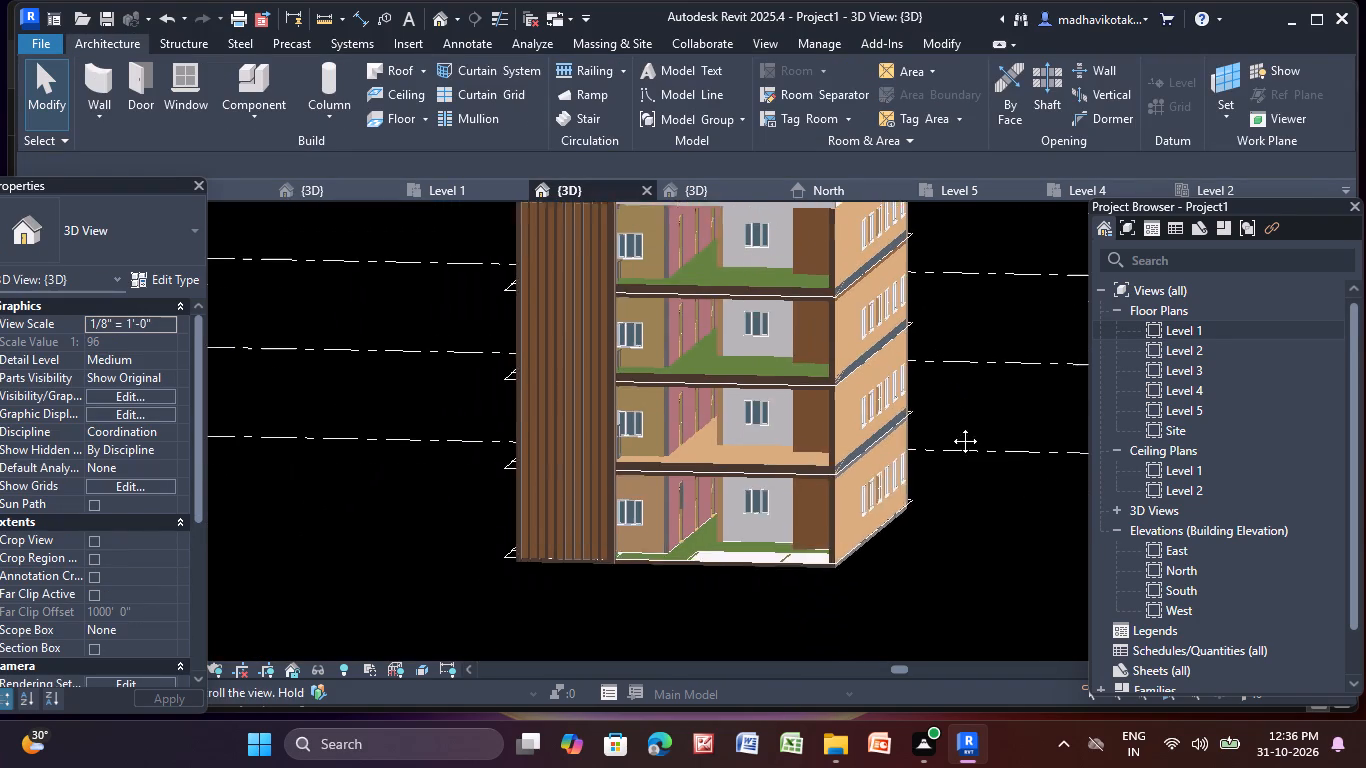
middle_drag(950, 426, 881, 481)
middle_drag(893, 467, 881, 471)
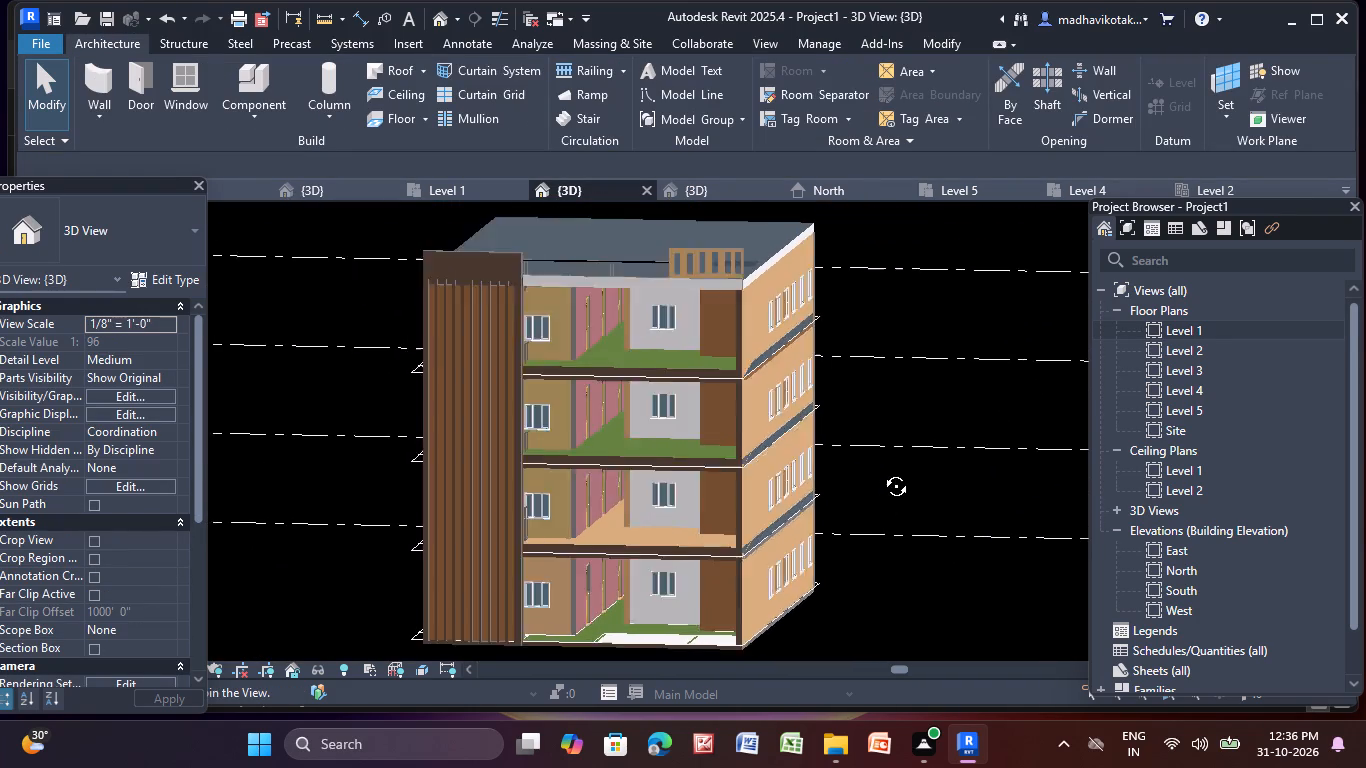
middle_drag(881, 471, 679, 483)
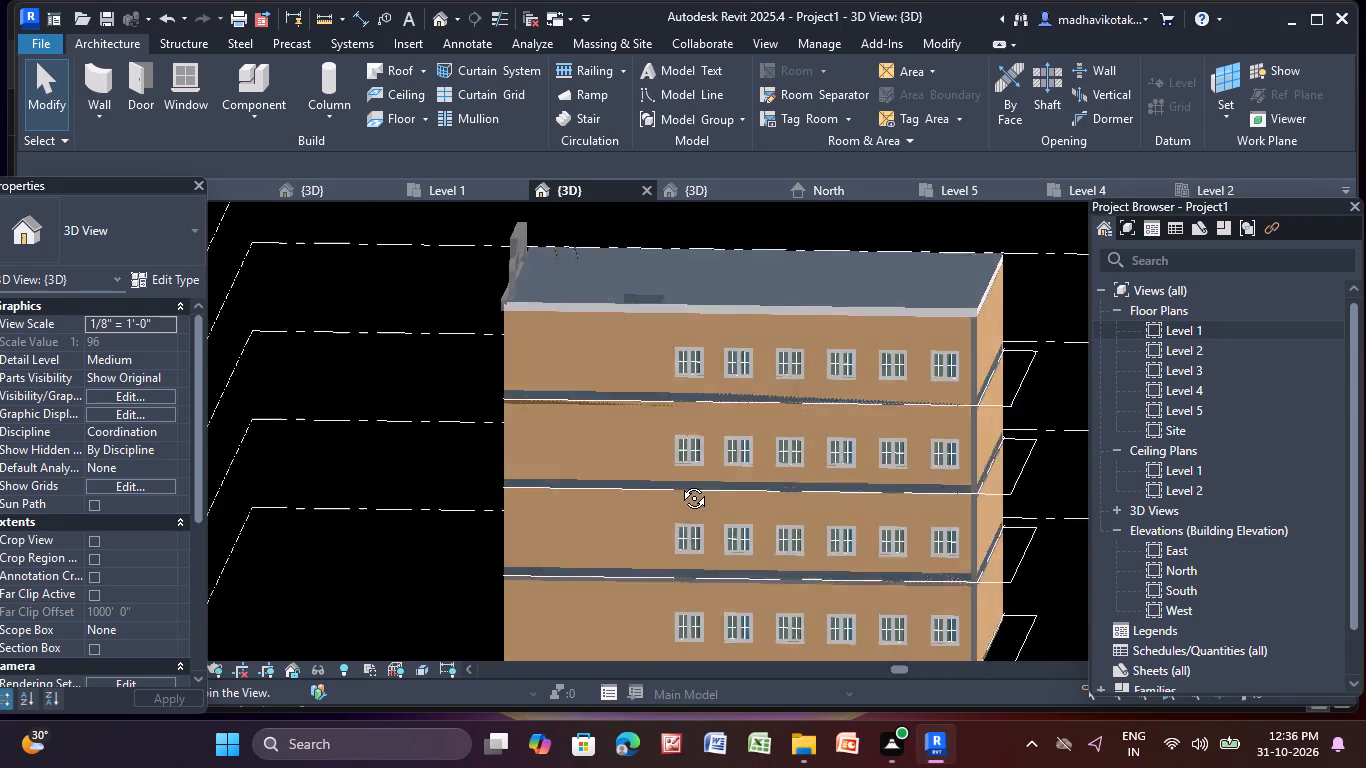
middle_drag(679, 483, 675, 483)
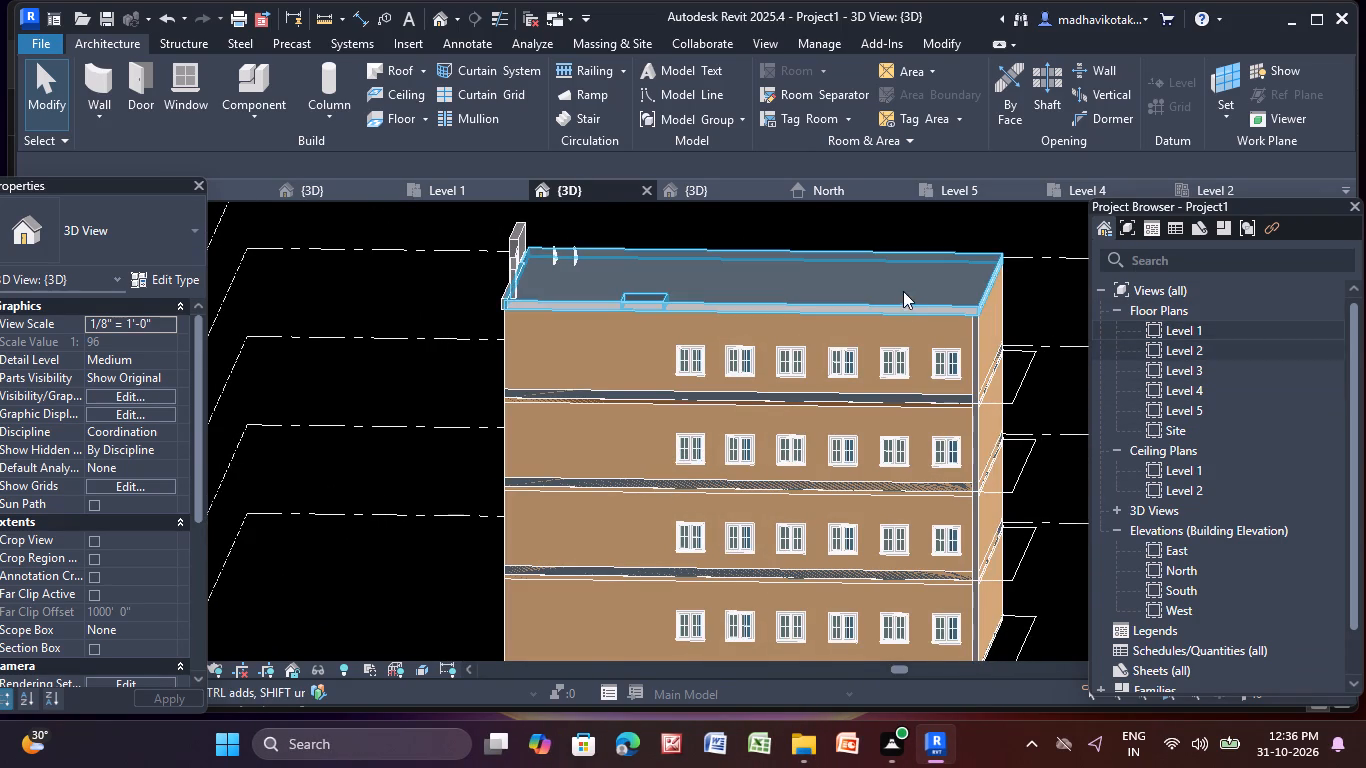
scroll(846, 304, up, 3)
click(767, 306)
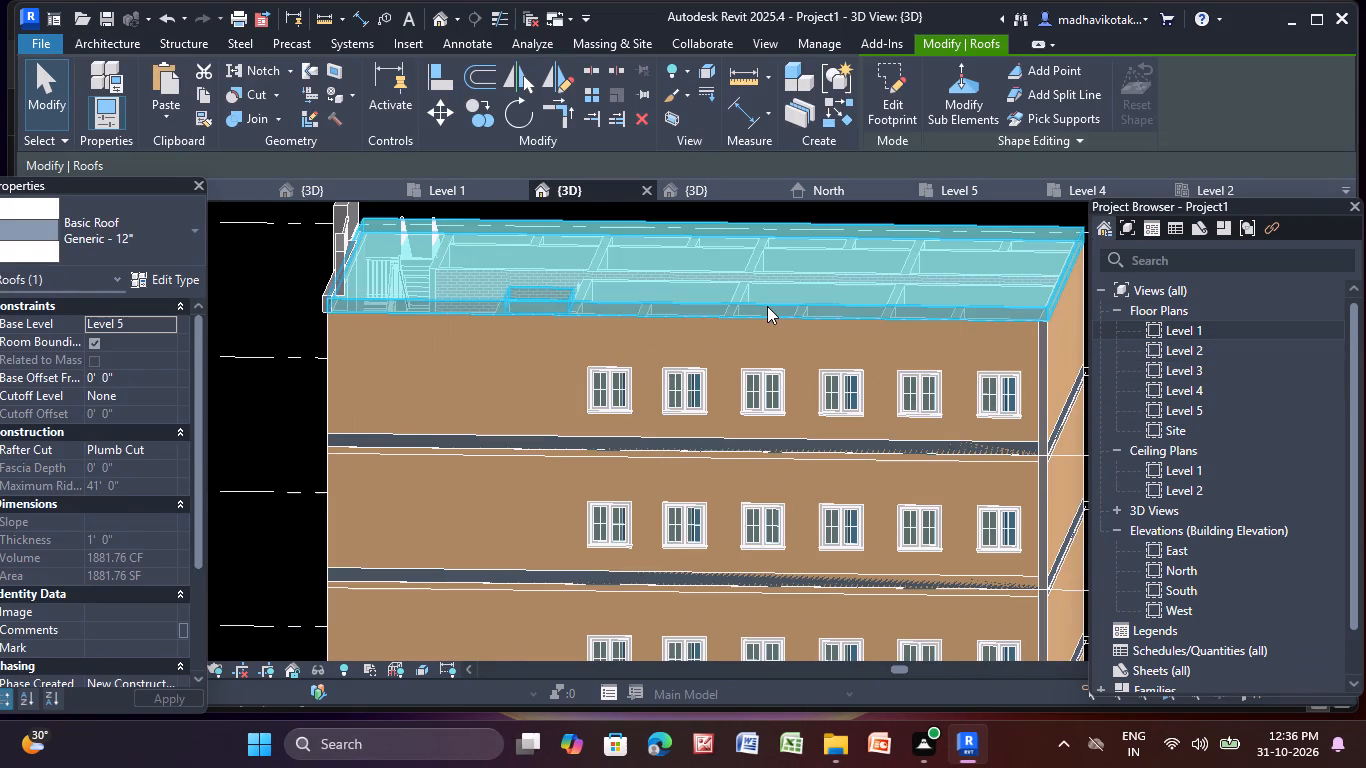
key(Escape)
scroll(767, 306, up, 11)
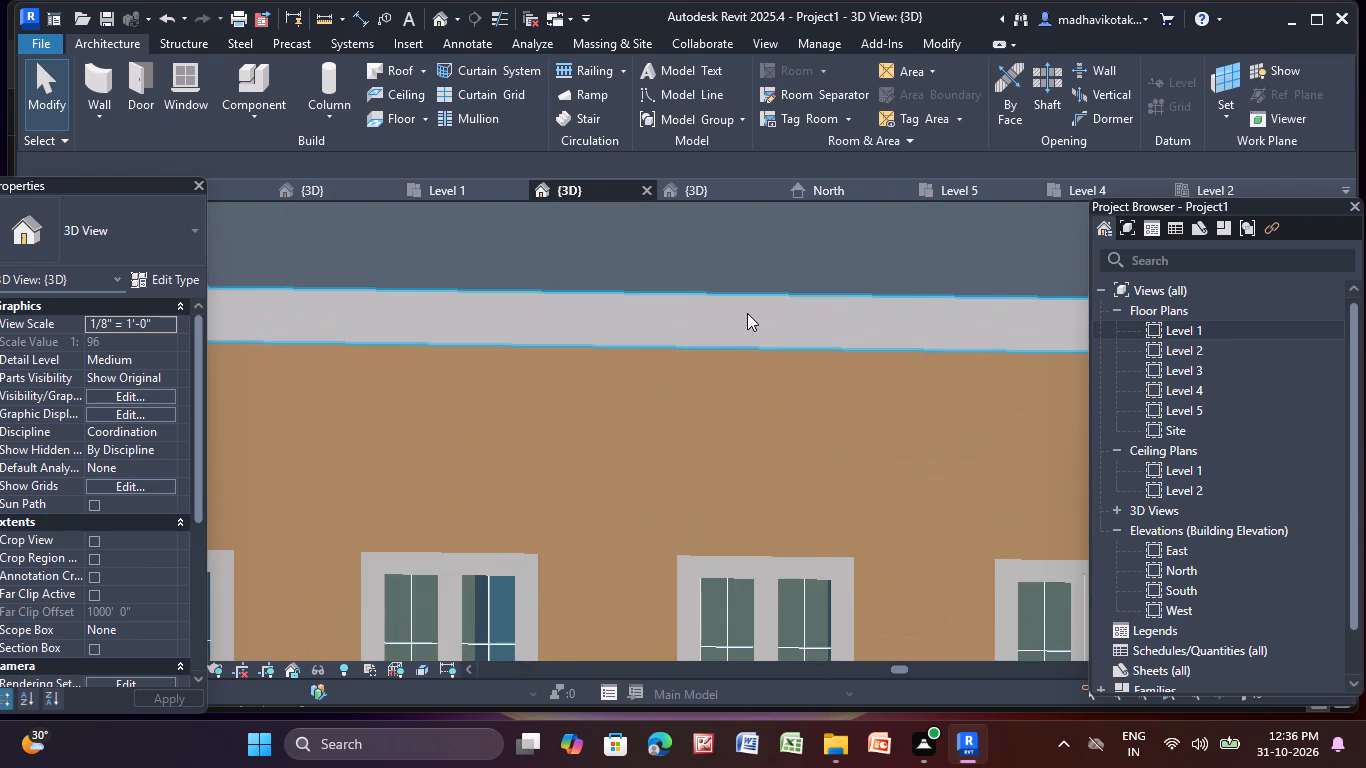
click(747, 313)
key(Escape)
scroll(747, 313, down, 10)
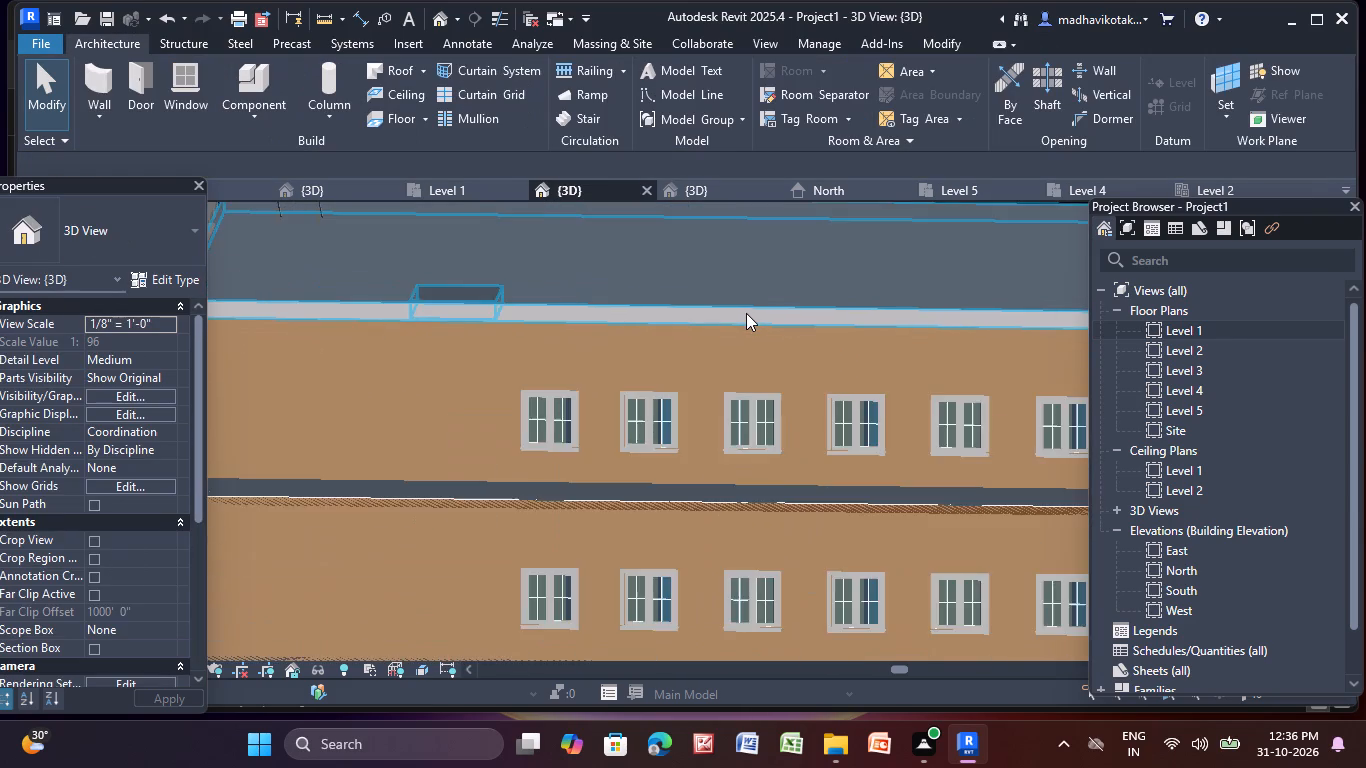
scroll(744, 313, down, 3)
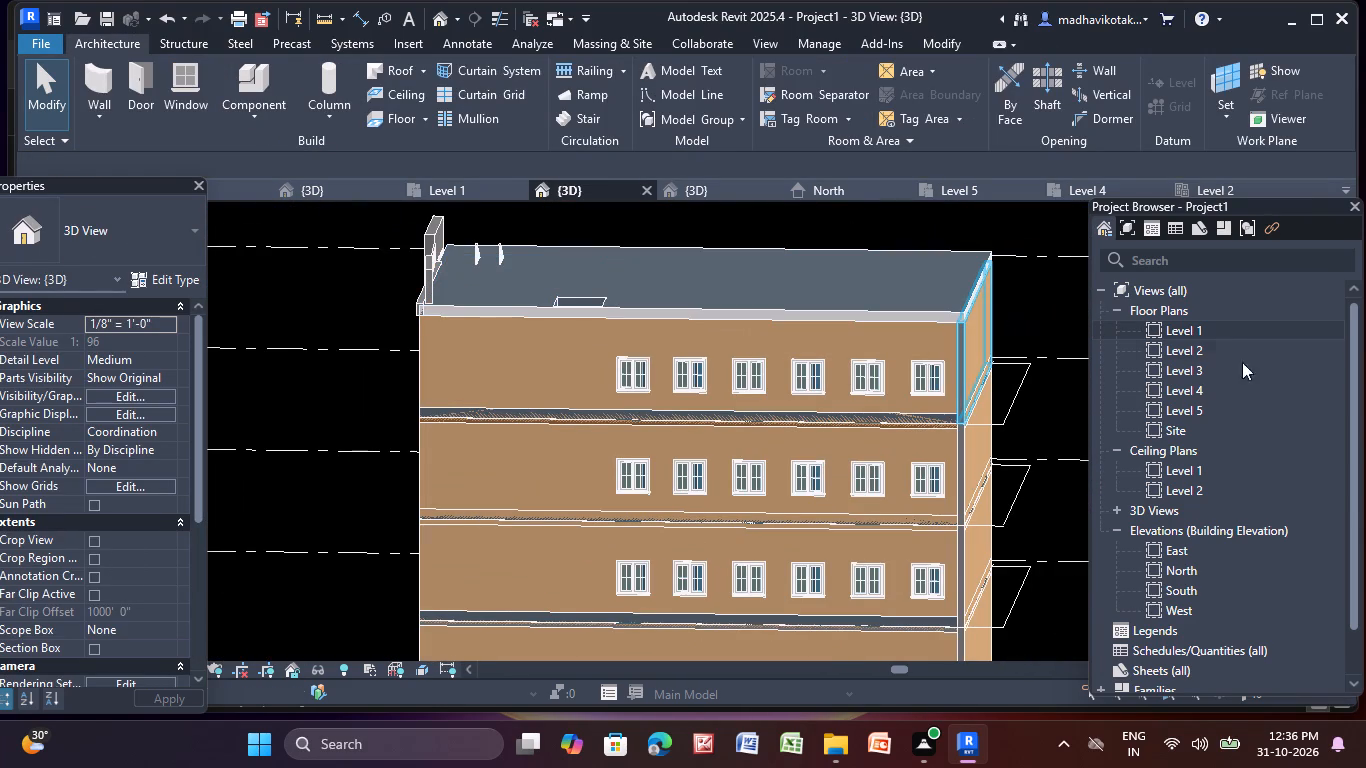
On Level 5, draw a 9" w wall, 20' high, along the roof's west edge from the south-west corner to the north-west corner.
double_click(1194, 412)
scroll(917, 359, down, 4)
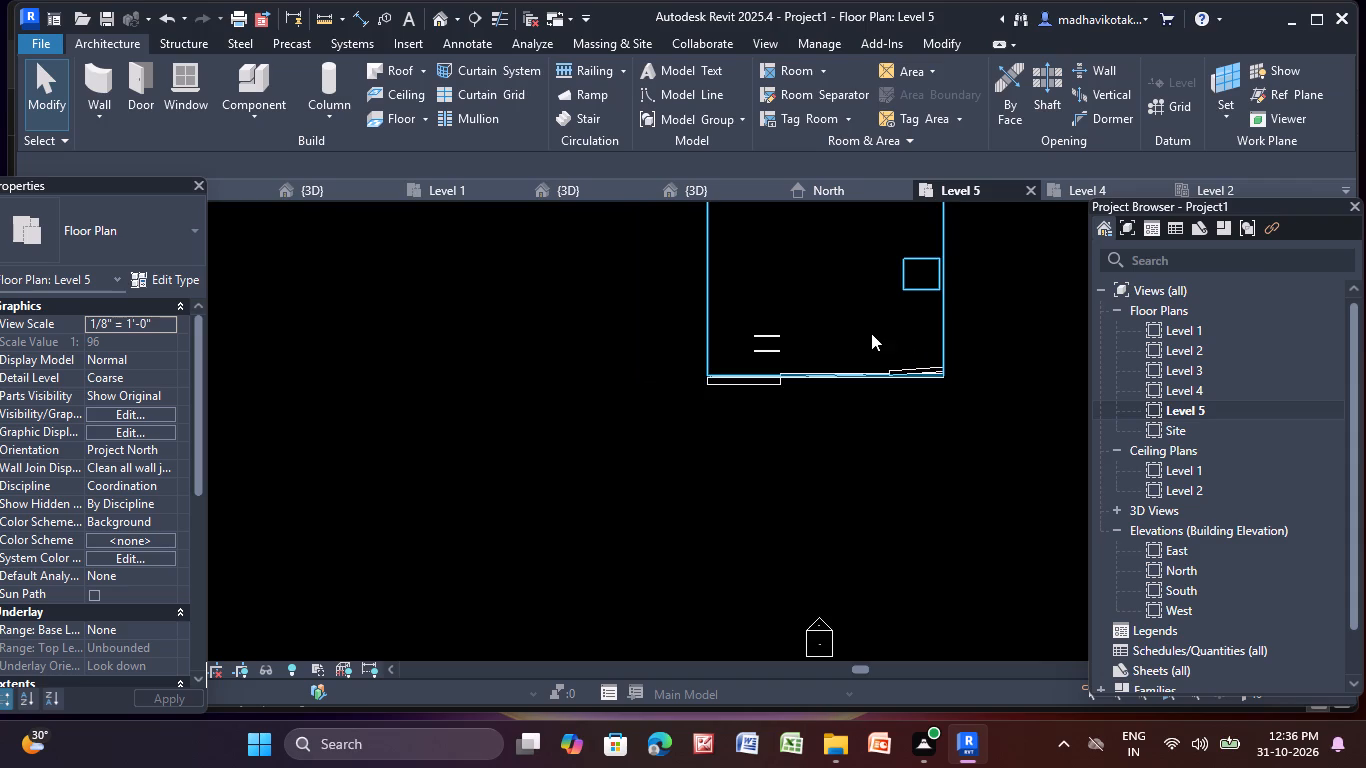
scroll(869, 330, down, 4)
middle_drag(869, 330, 579, 508)
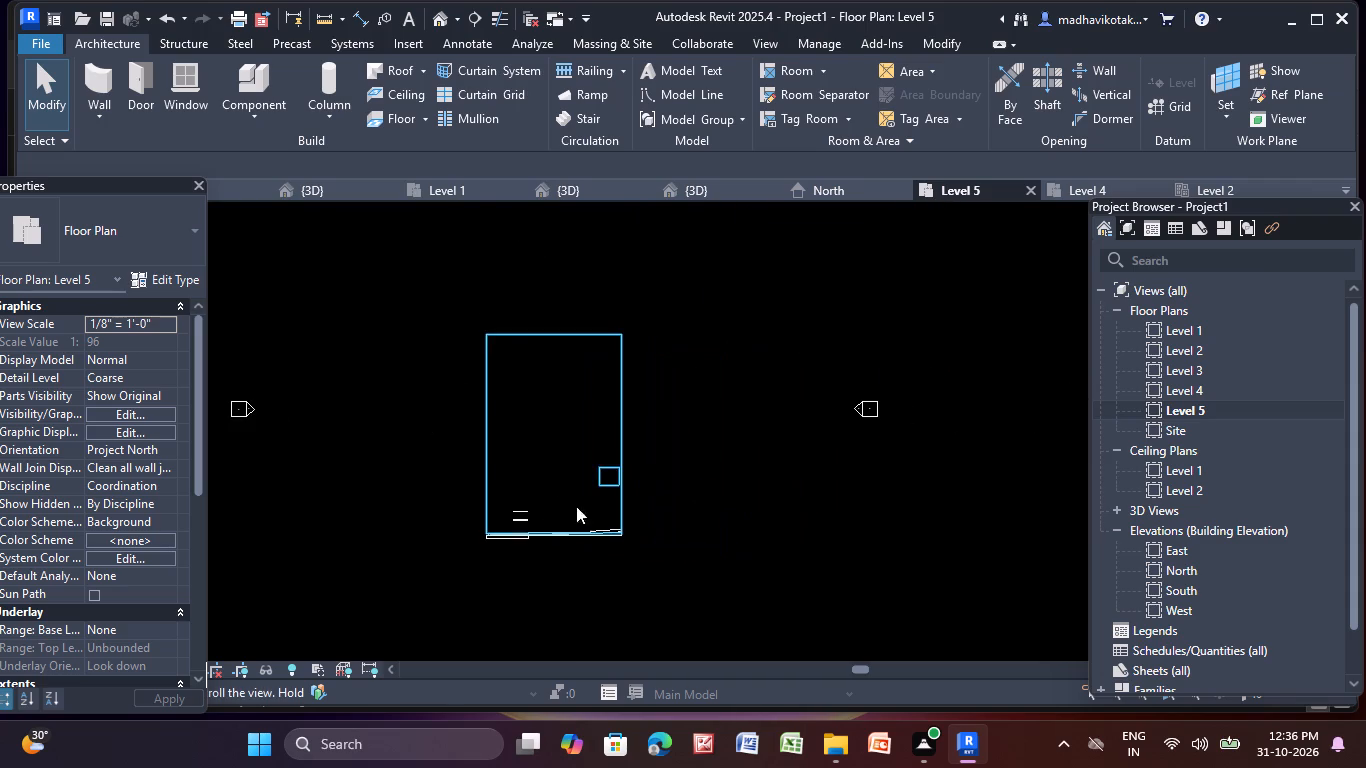
scroll(473, 445, up, 1)
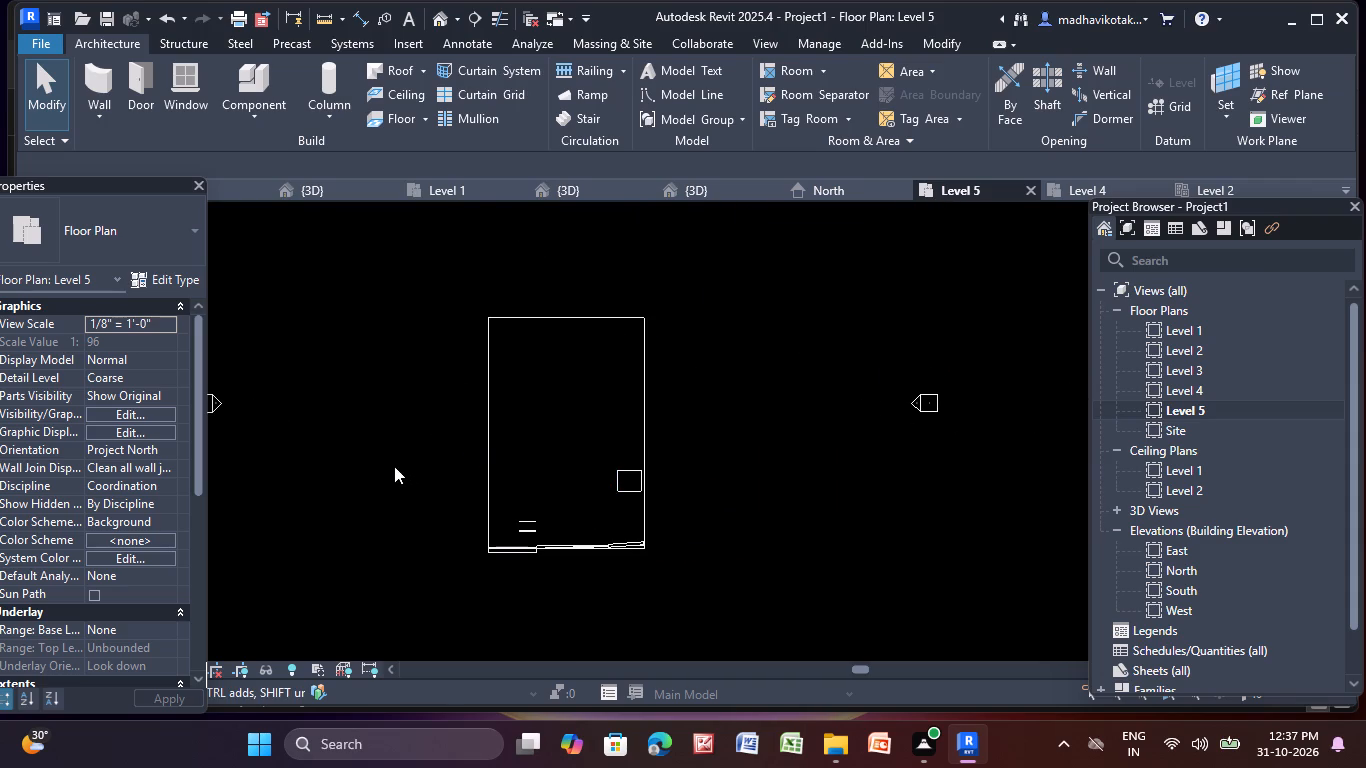
middle_drag(390, 460, 394, 384)
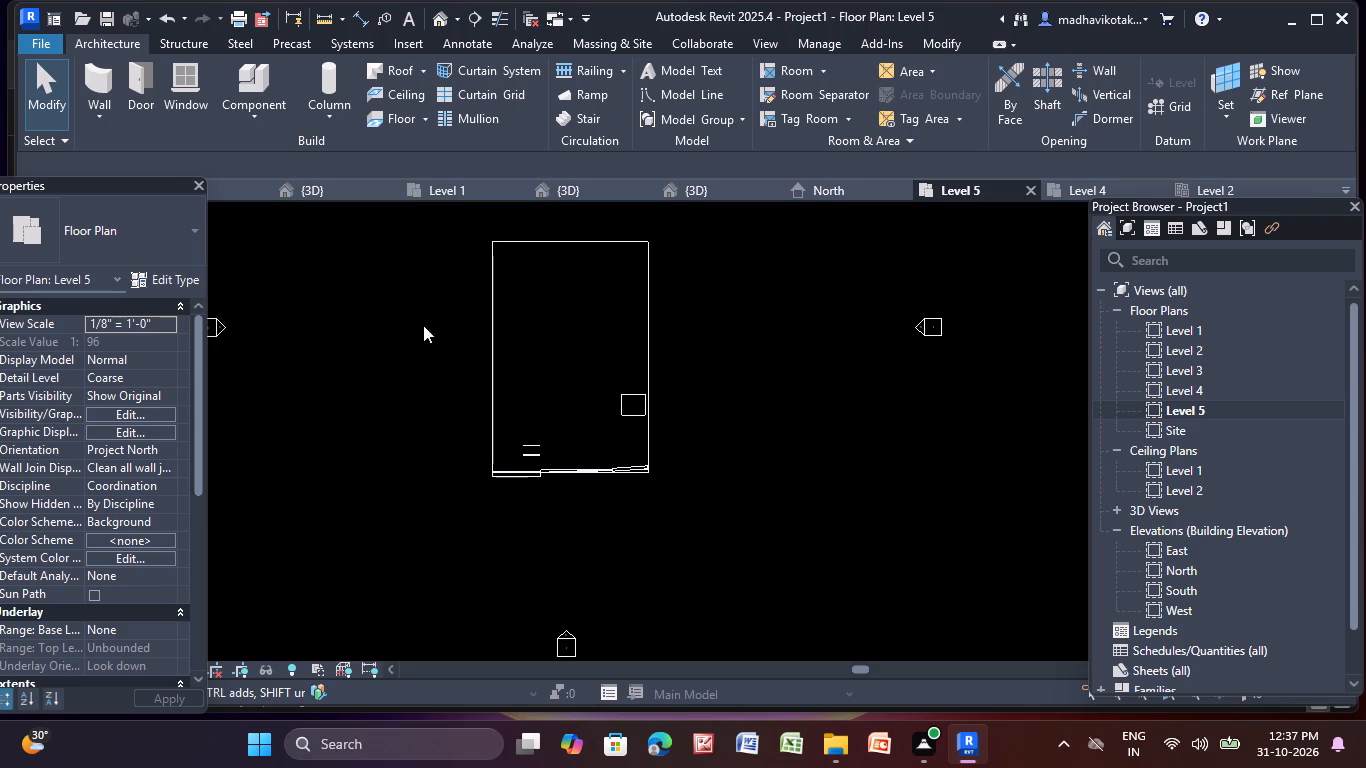
scroll(553, 251, up, 4)
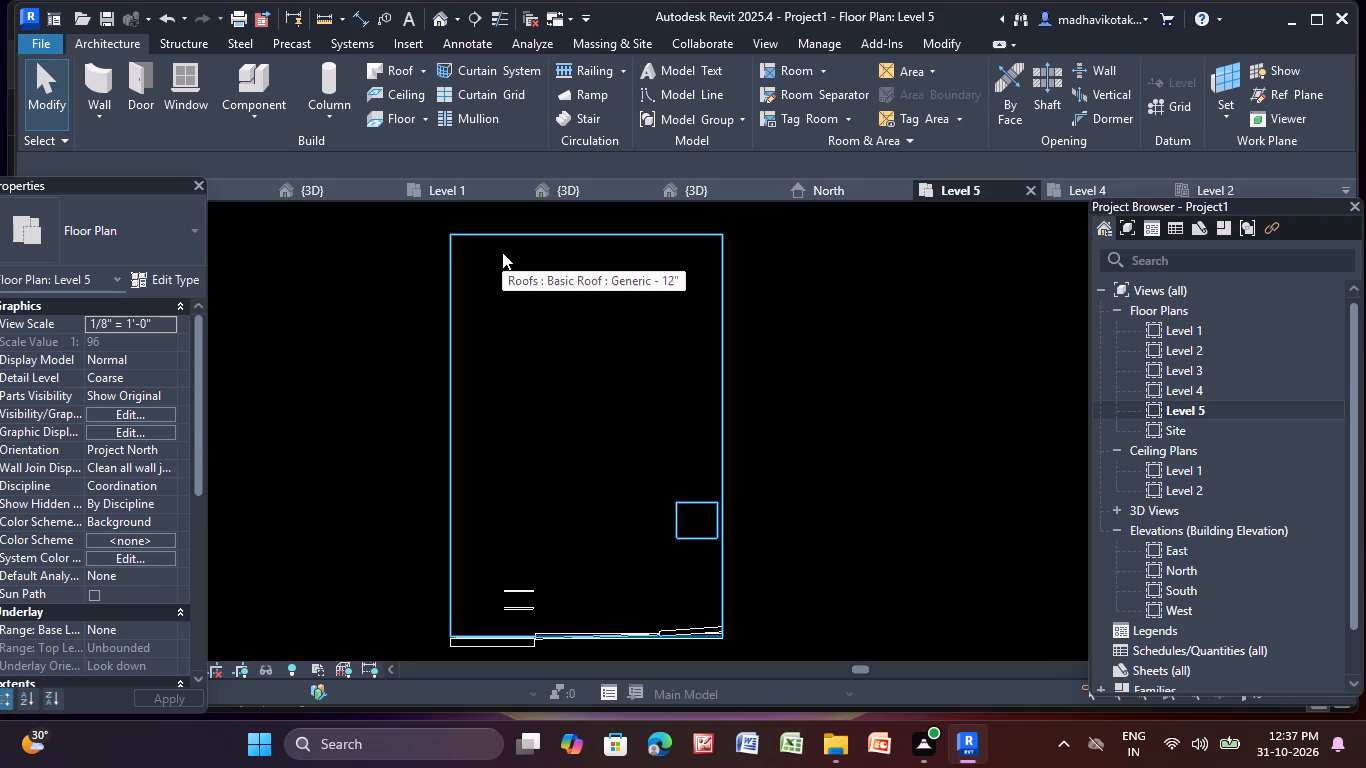
click(100, 80)
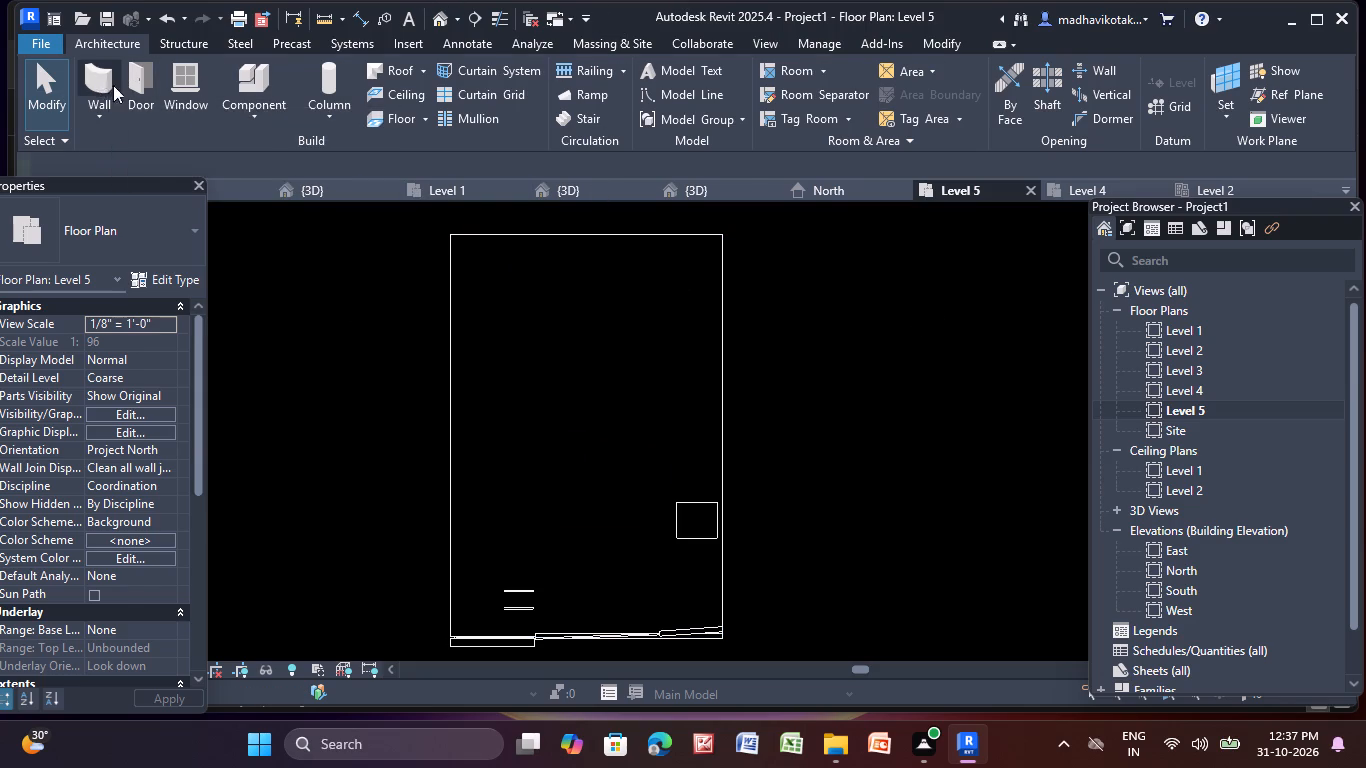
middle_drag(380, 474, 417, 375)
scroll(418, 375, up, 3)
middle_drag(427, 435, 382, 317)
scroll(449, 480, up, 5)
scroll(479, 562, up, 4)
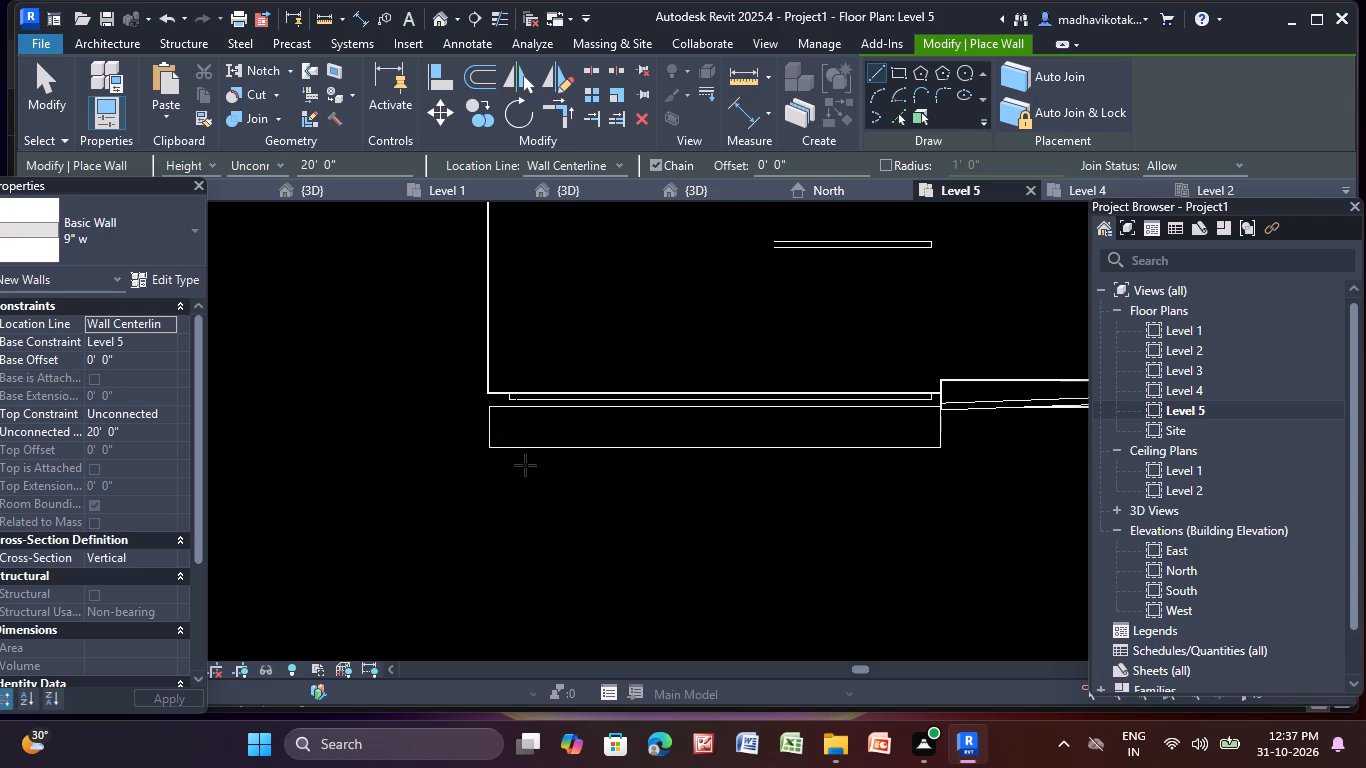
scroll(502, 442, up, 2)
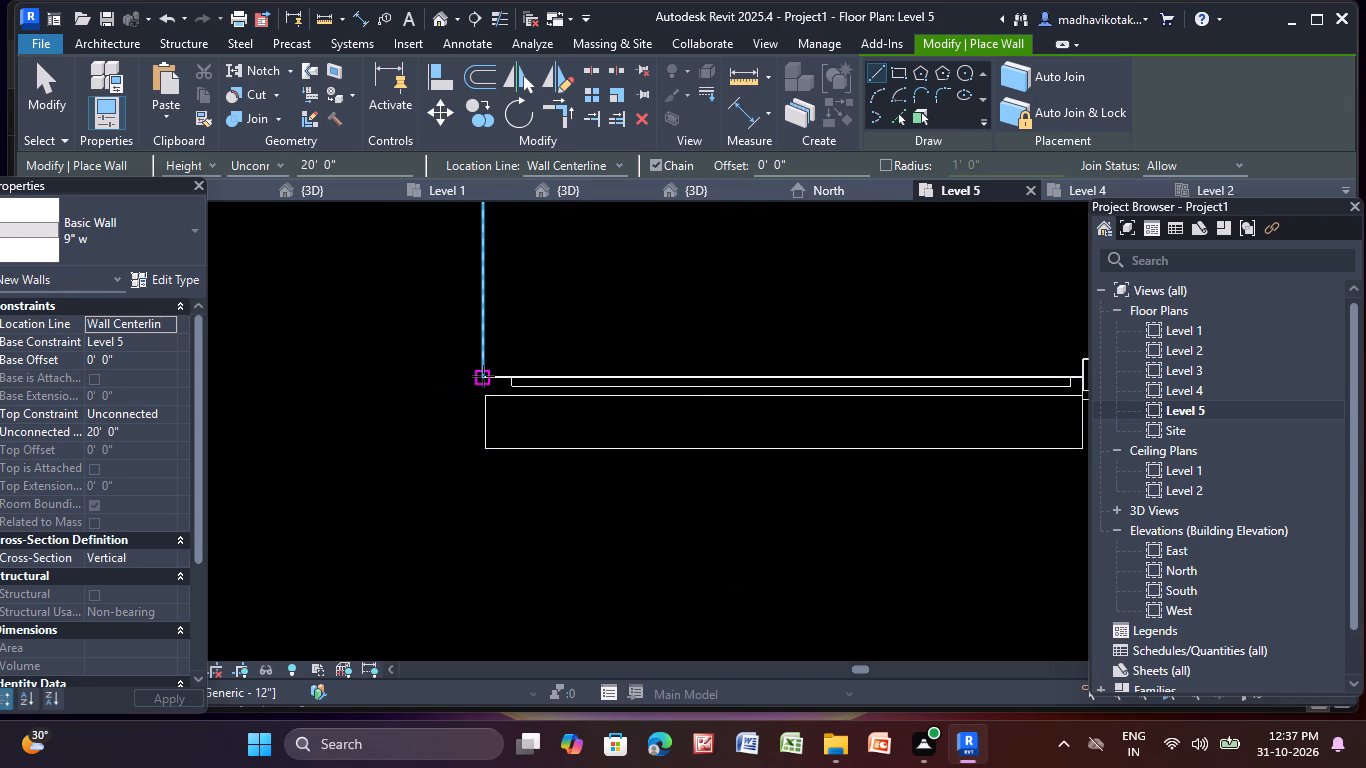
click(483, 376)
scroll(476, 250, down, 5)
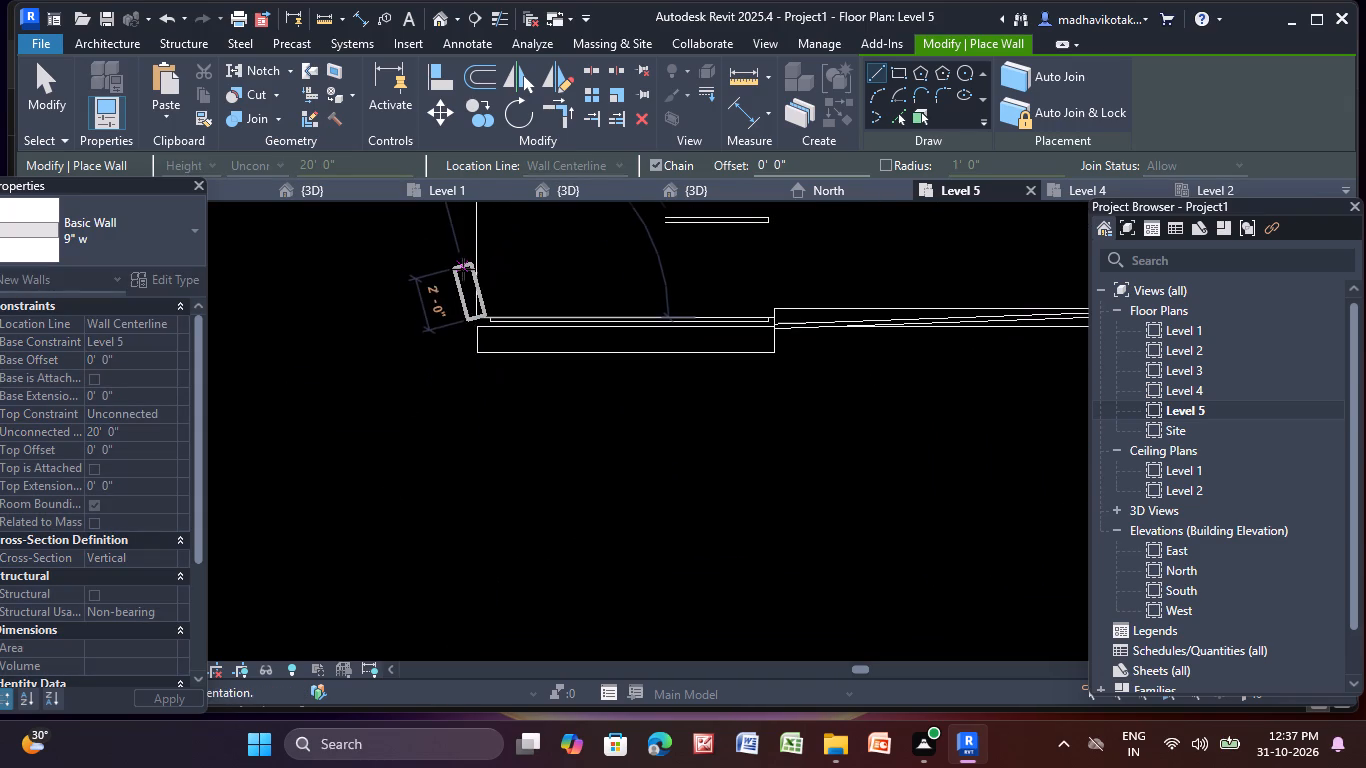
middle_drag(463, 269, 409, 691)
scroll(447, 382, down, 2)
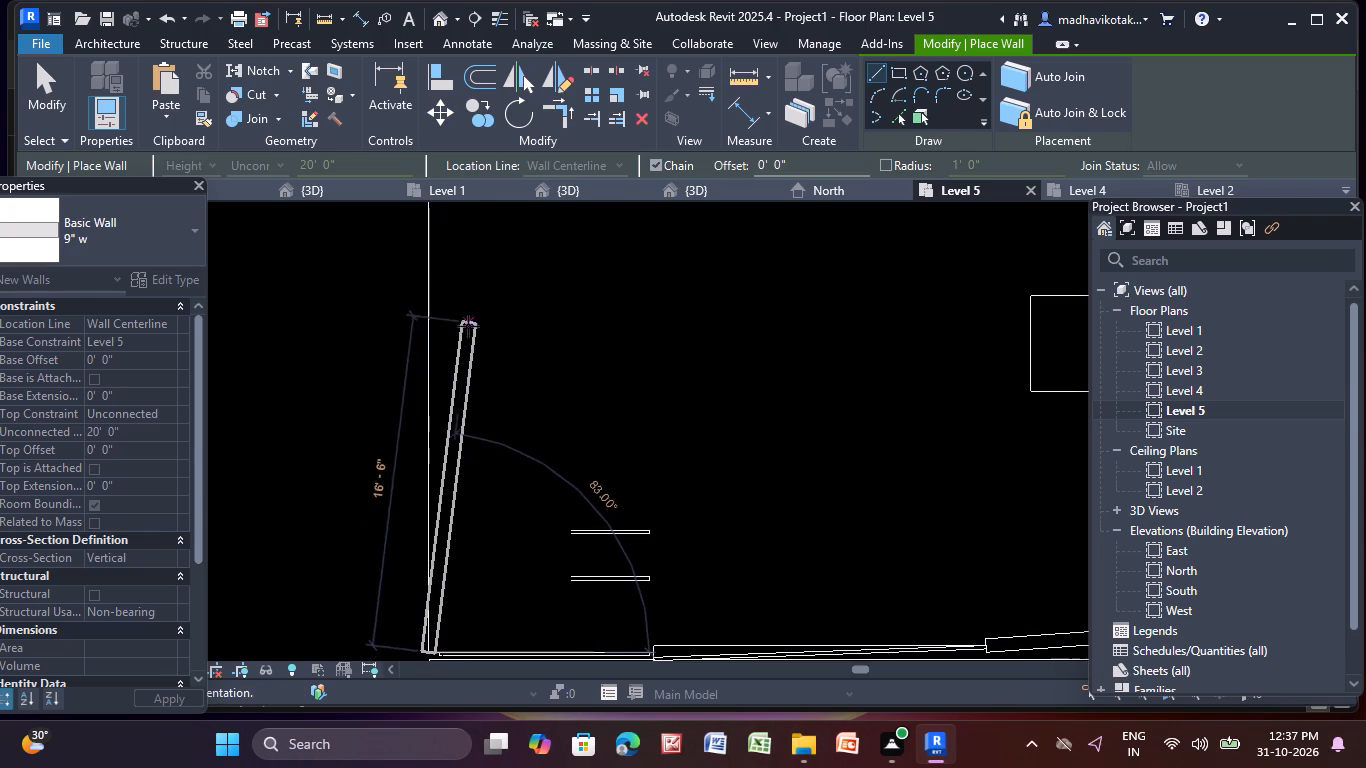
scroll(416, 289, down, 8)
middle_drag(417, 289, 314, 667)
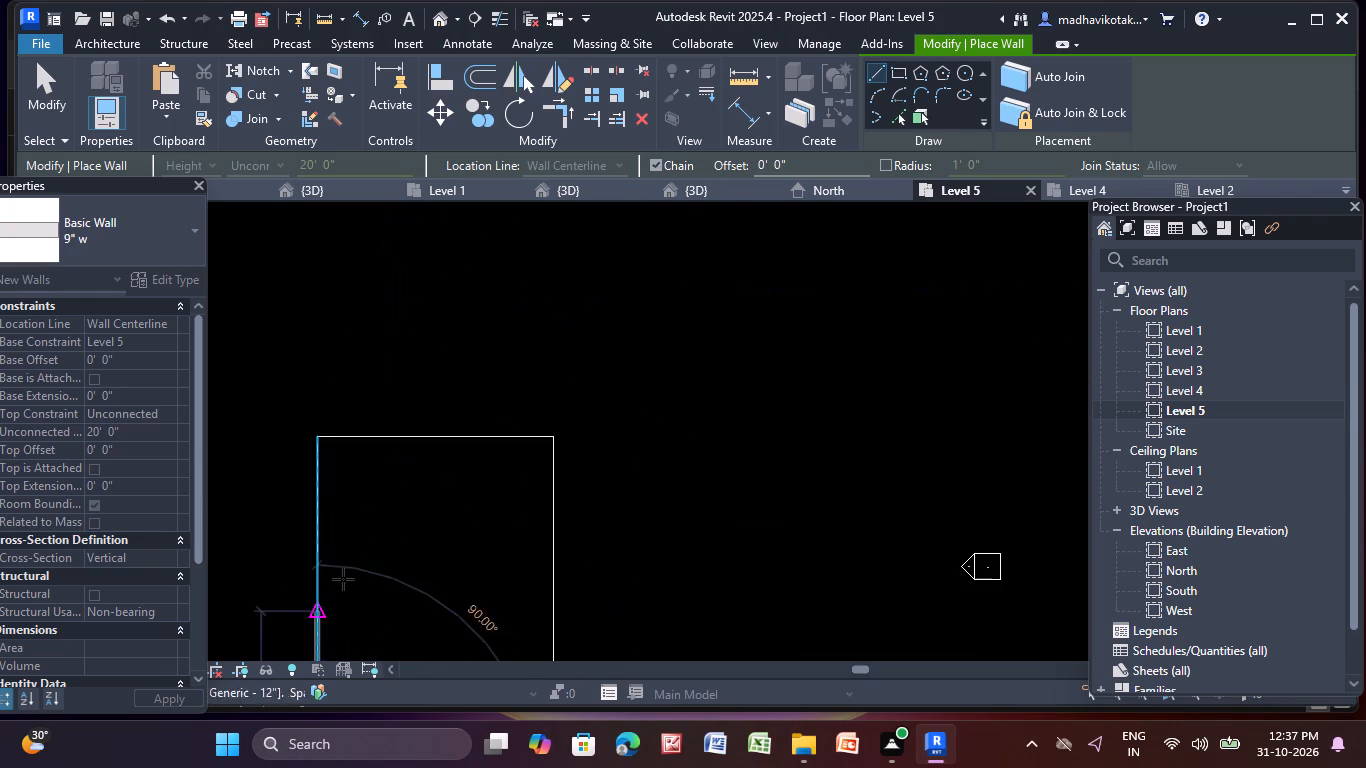
scroll(314, 439, up, 11)
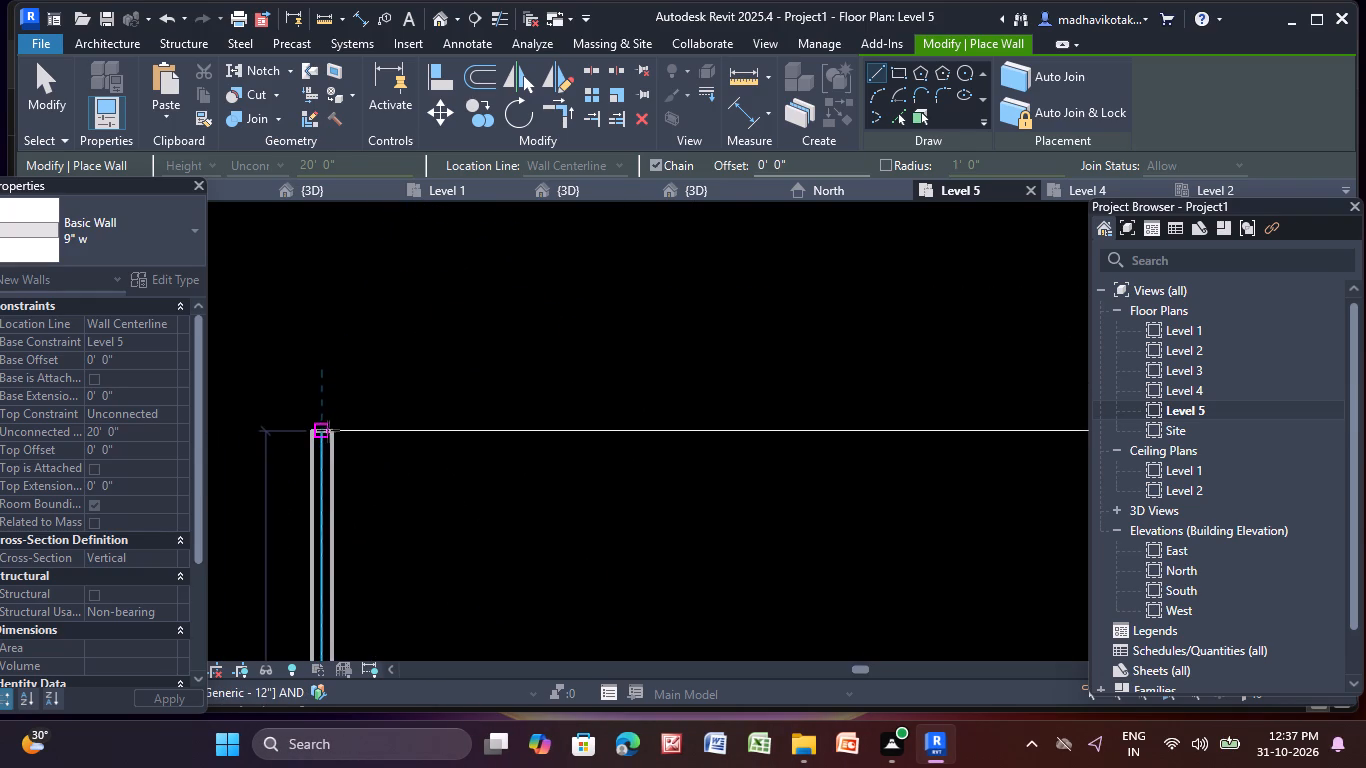
click(321, 425)
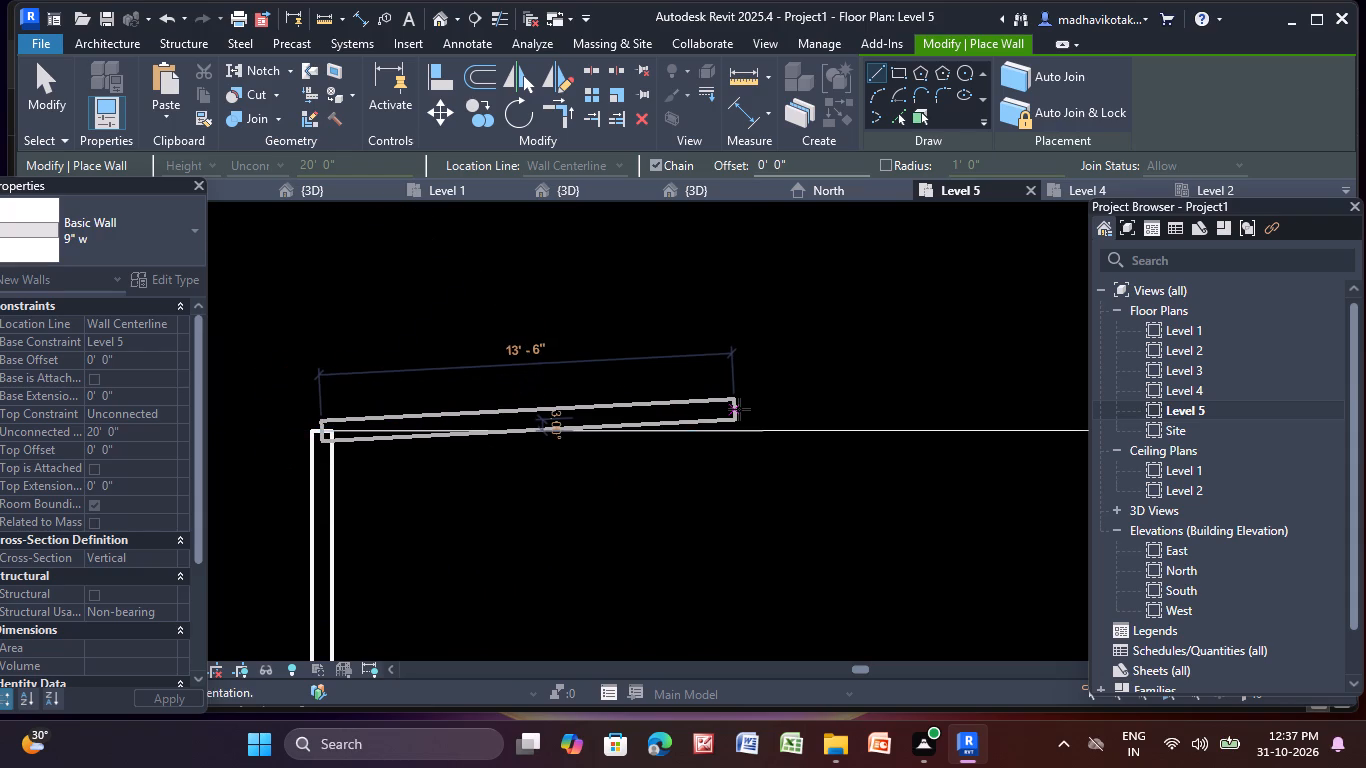
key(Escape)
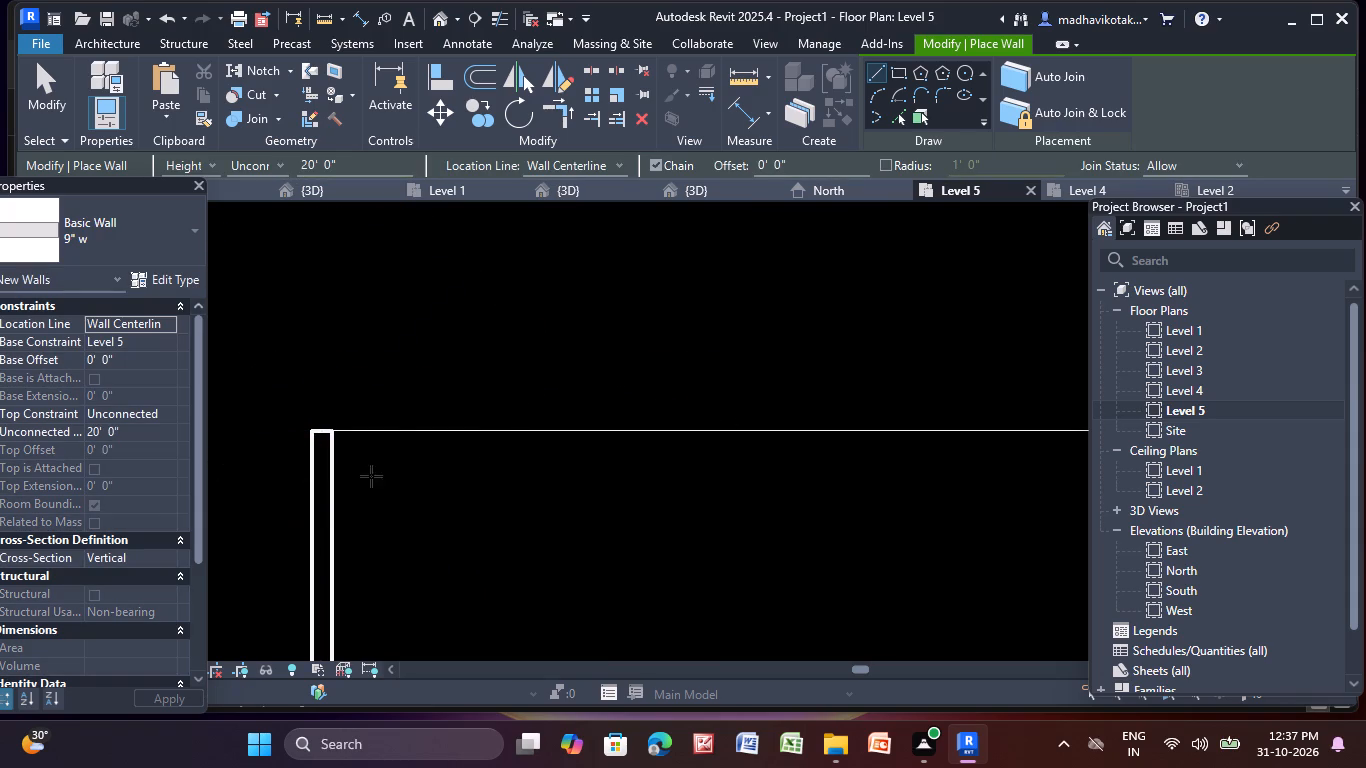
Draw a 9" w wall, 20' high, along the roof's north edge from the north-west corner to the north-east corner.
scroll(357, 432, up, 8)
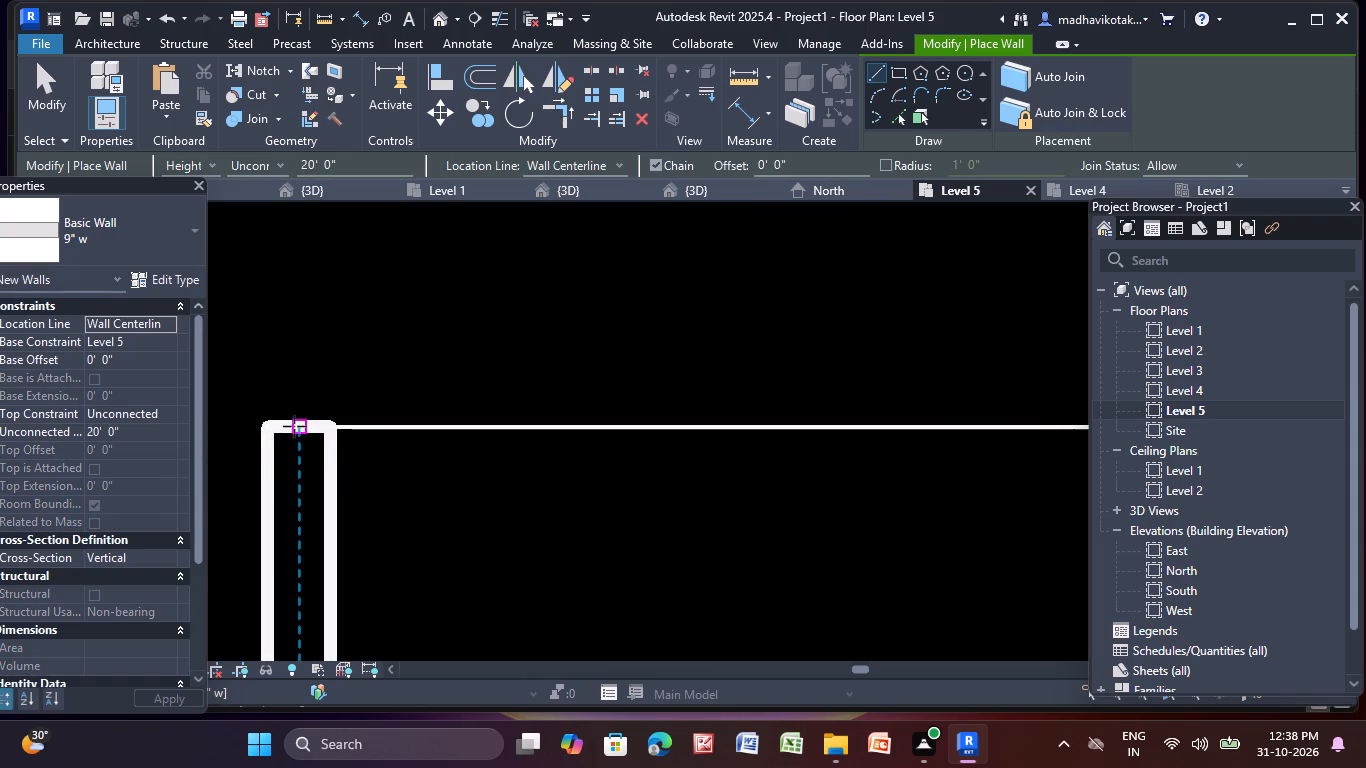
click(297, 424)
scroll(911, 433, down, 2)
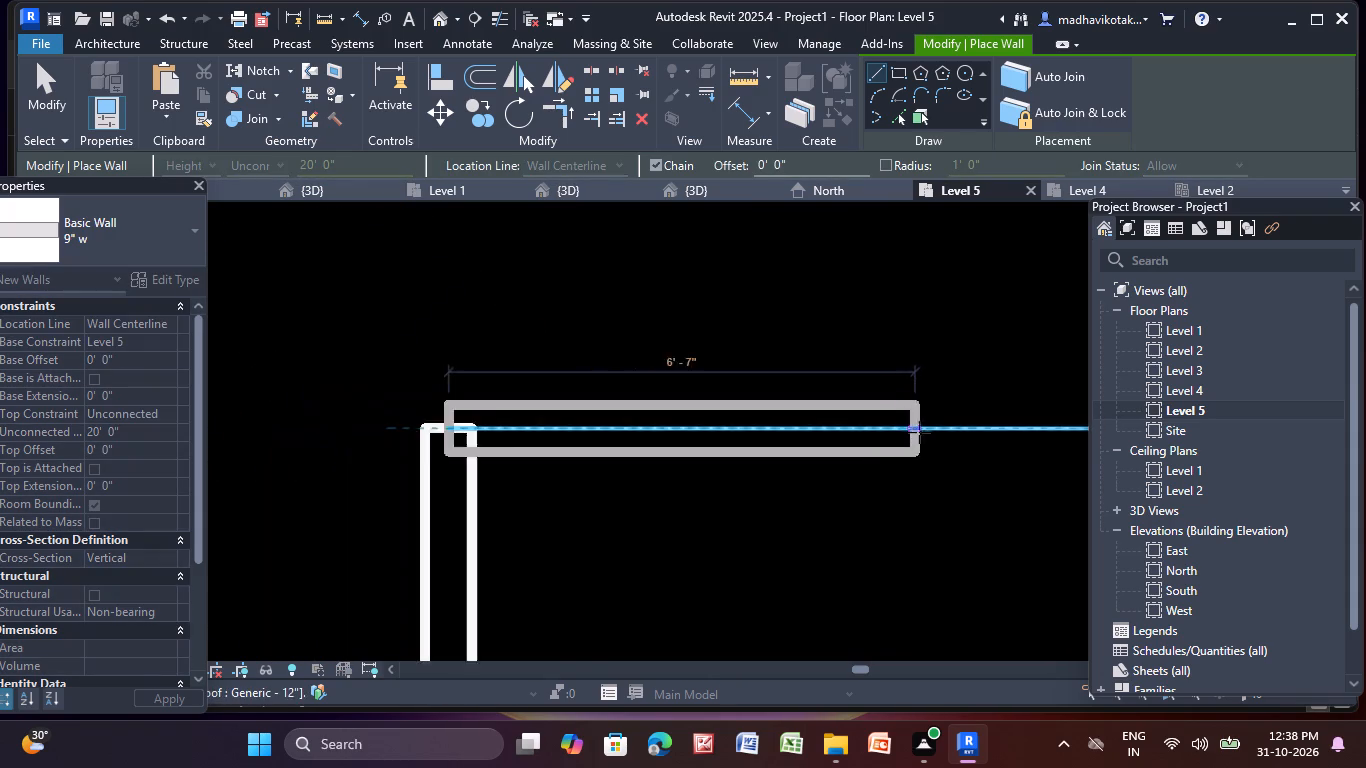
scroll(919, 432, down, 2)
middle_drag(924, 437, 317, 416)
scroll(894, 420, down, 4)
middle_drag(894, 420, 465, 394)
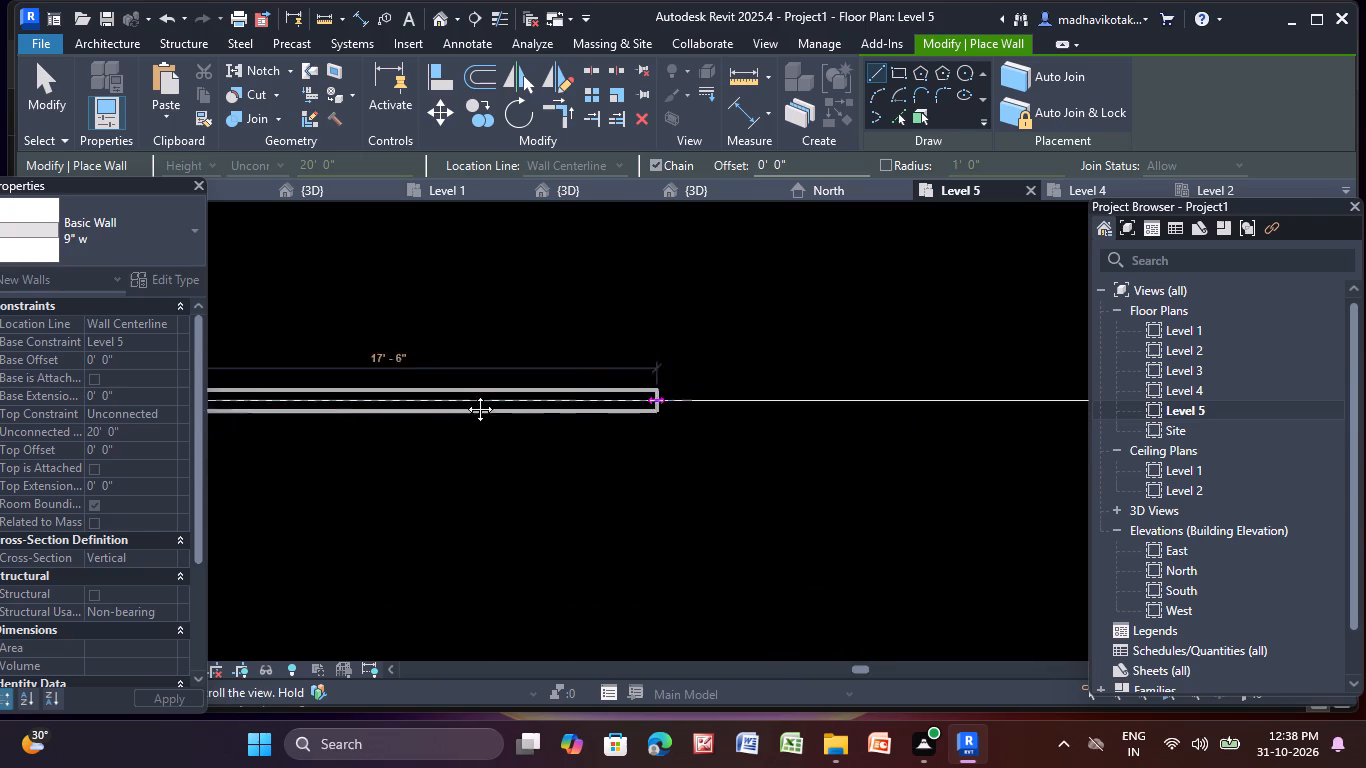
middle_drag(465, 394, 223, 390)
scroll(809, 398, up, 4)
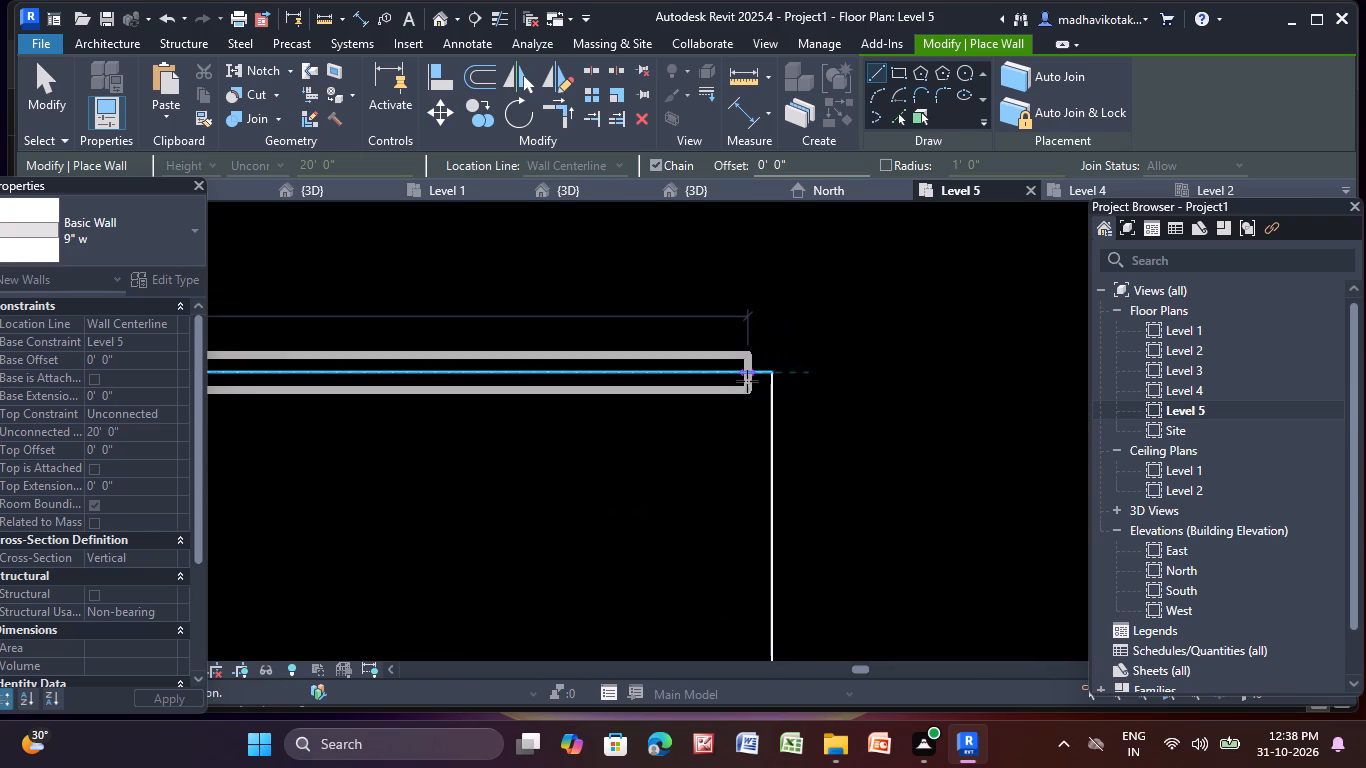
click(777, 380)
key(Escape)
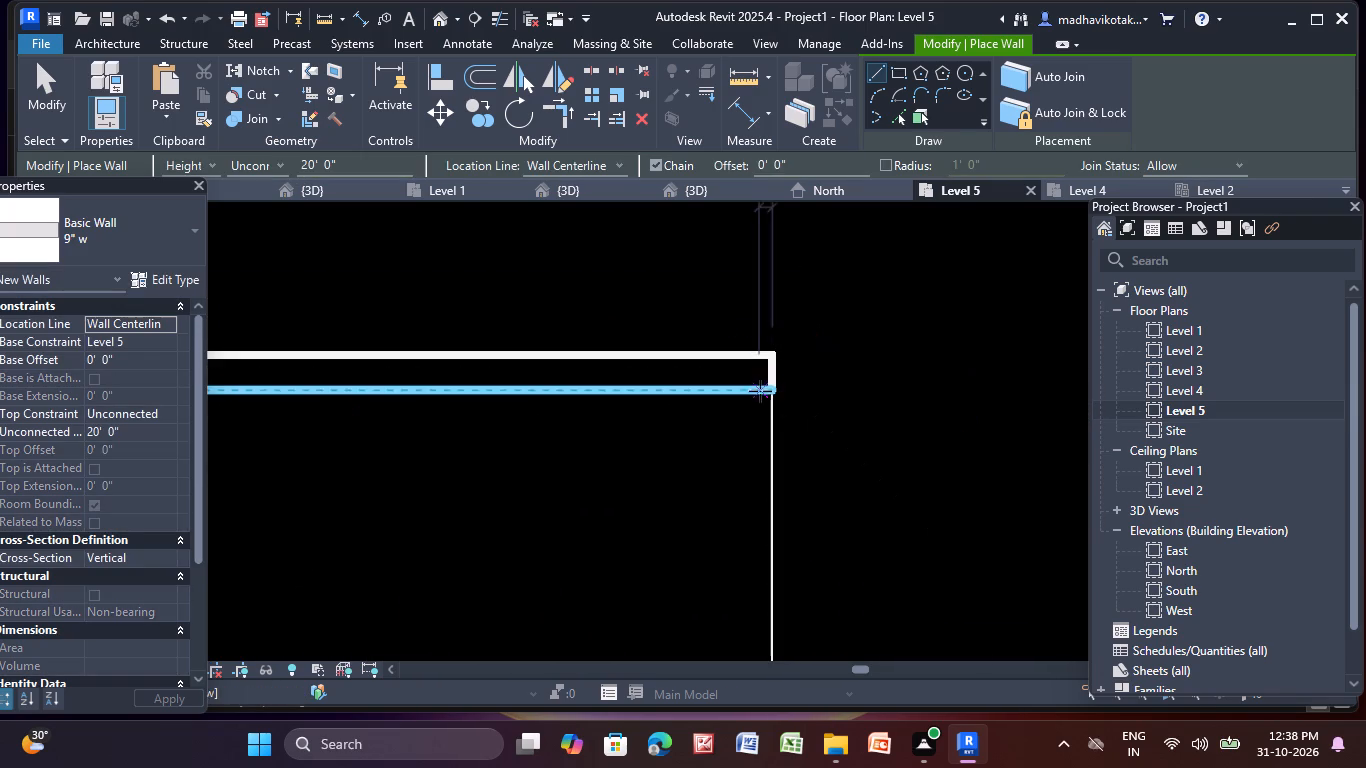
Draw a 9" w wall, 20' high and about 52' long, along the roof's east edge down to the slanted south wall.
click(773, 374)
scroll(768, 433, down, 6)
middle_drag(768, 454, 758, 188)
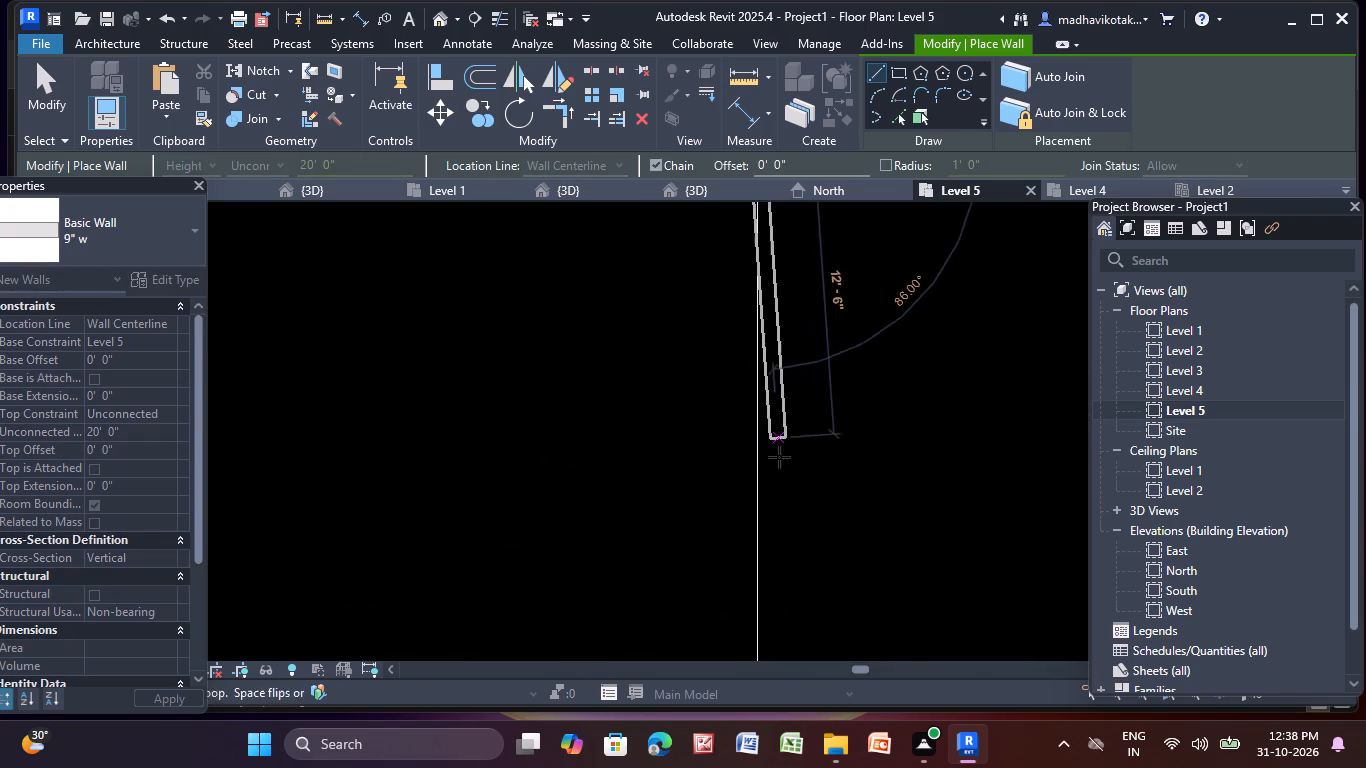
scroll(776, 462, down, 3)
middle_drag(756, 491, 808, 205)
scroll(816, 524, down, 2)
middle_drag(816, 526, 815, 325)
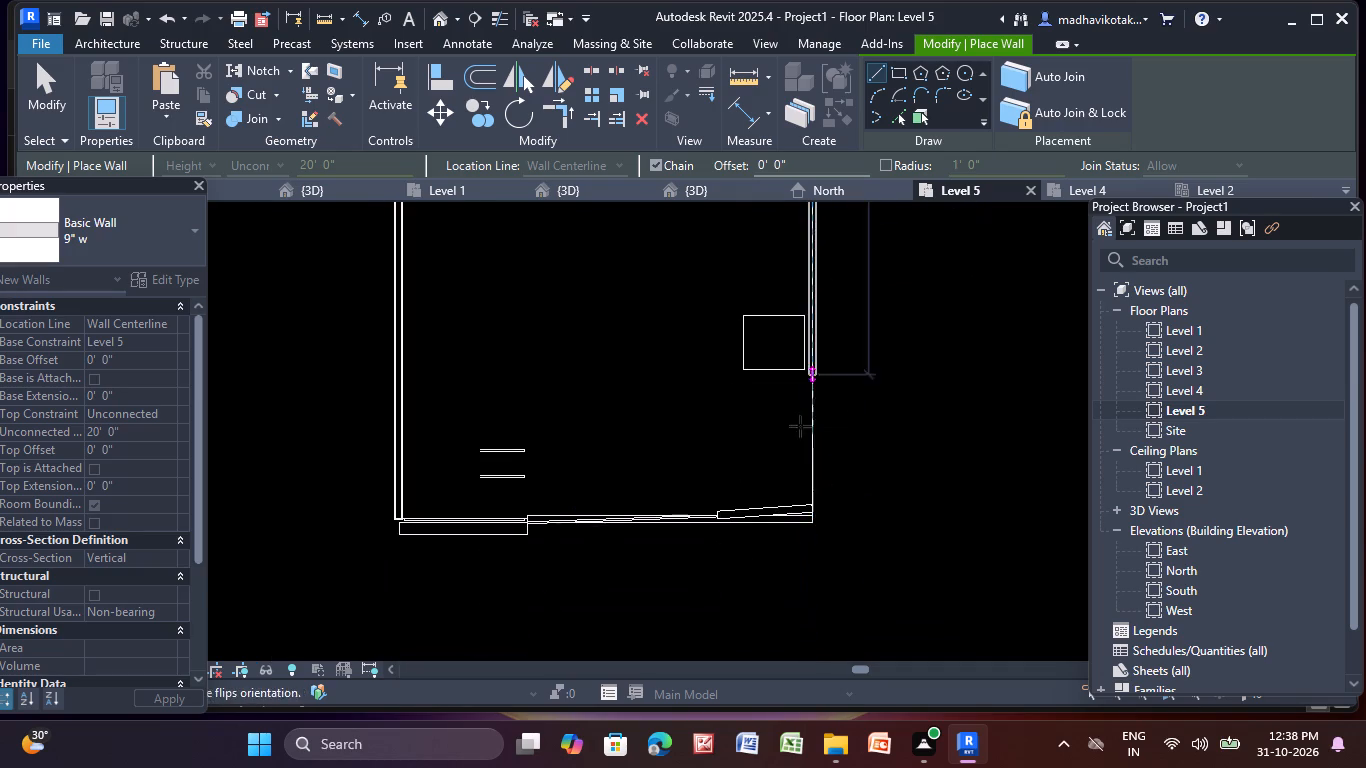
scroll(811, 505, up, 9)
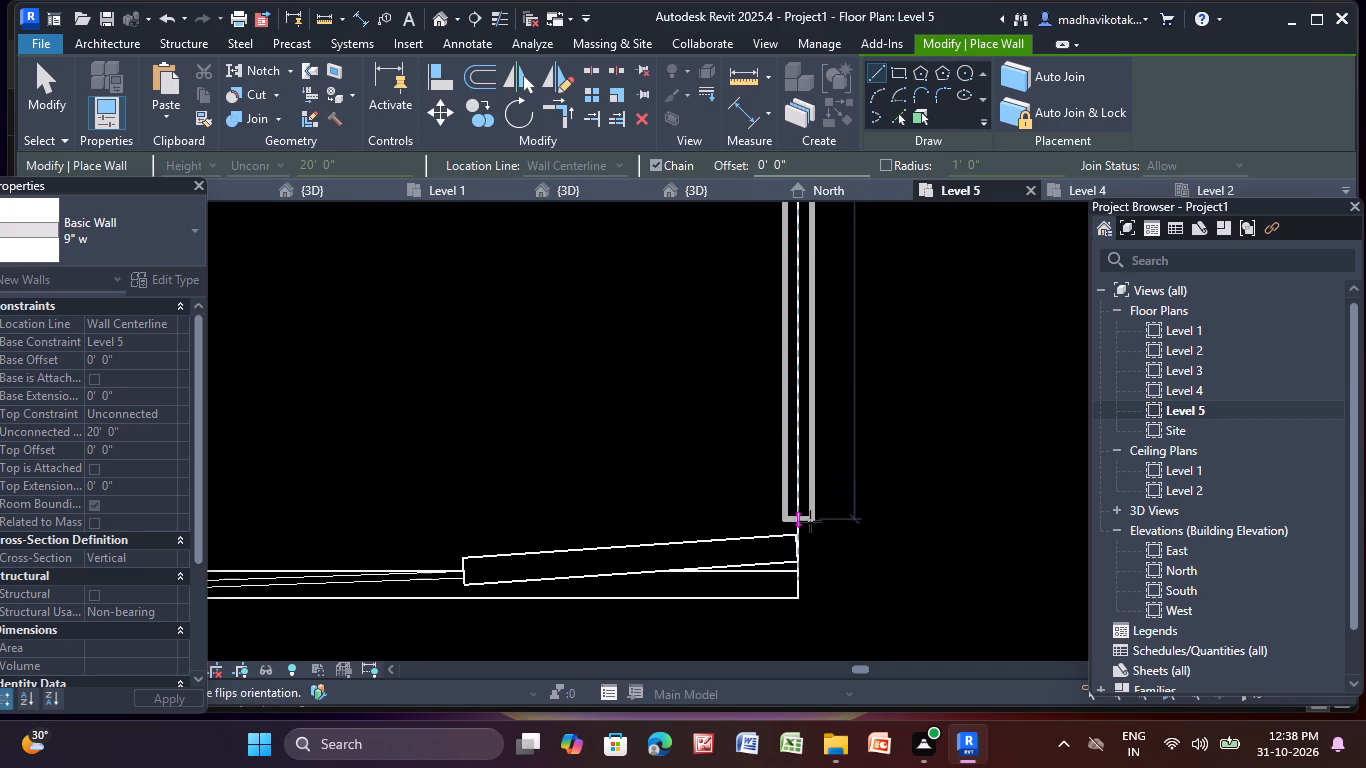
click(801, 532)
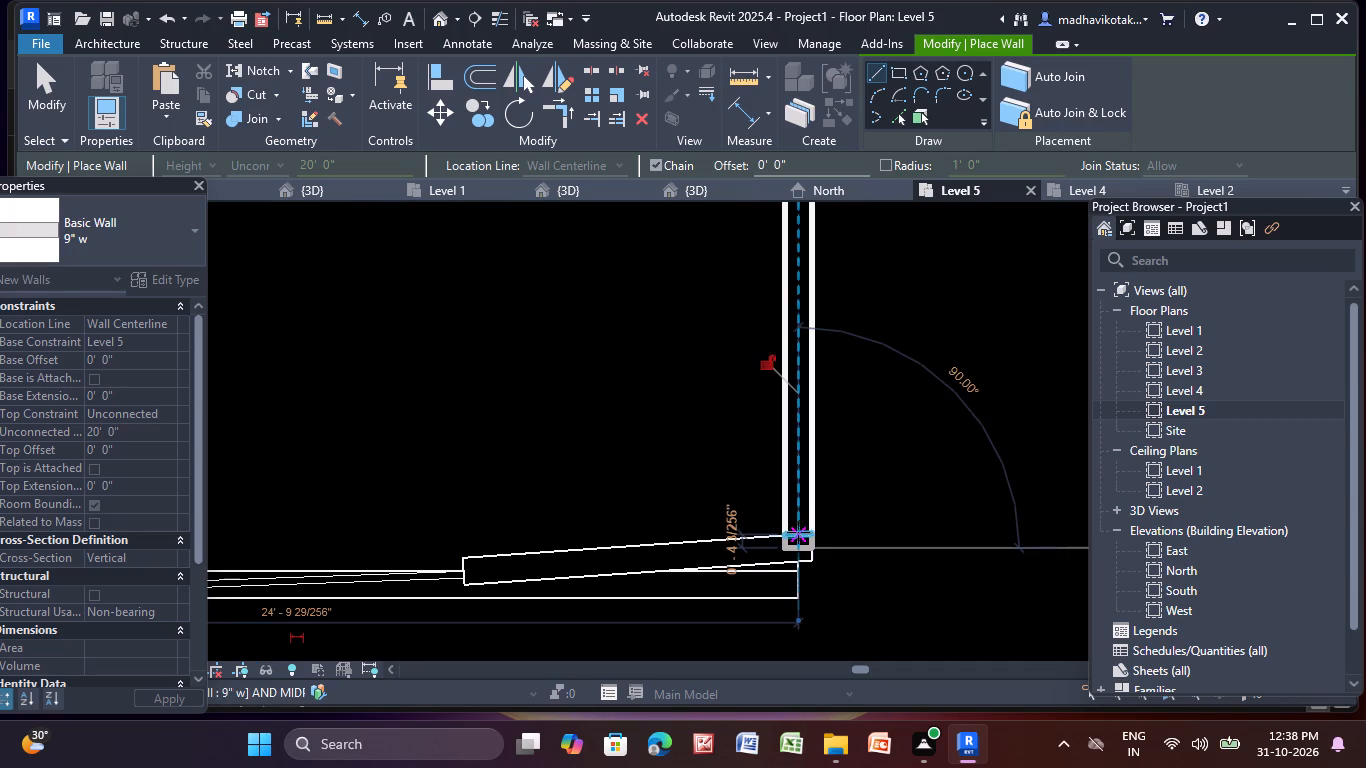
key(Escape)
key(Escape)
key(Escape)
key(Escape)
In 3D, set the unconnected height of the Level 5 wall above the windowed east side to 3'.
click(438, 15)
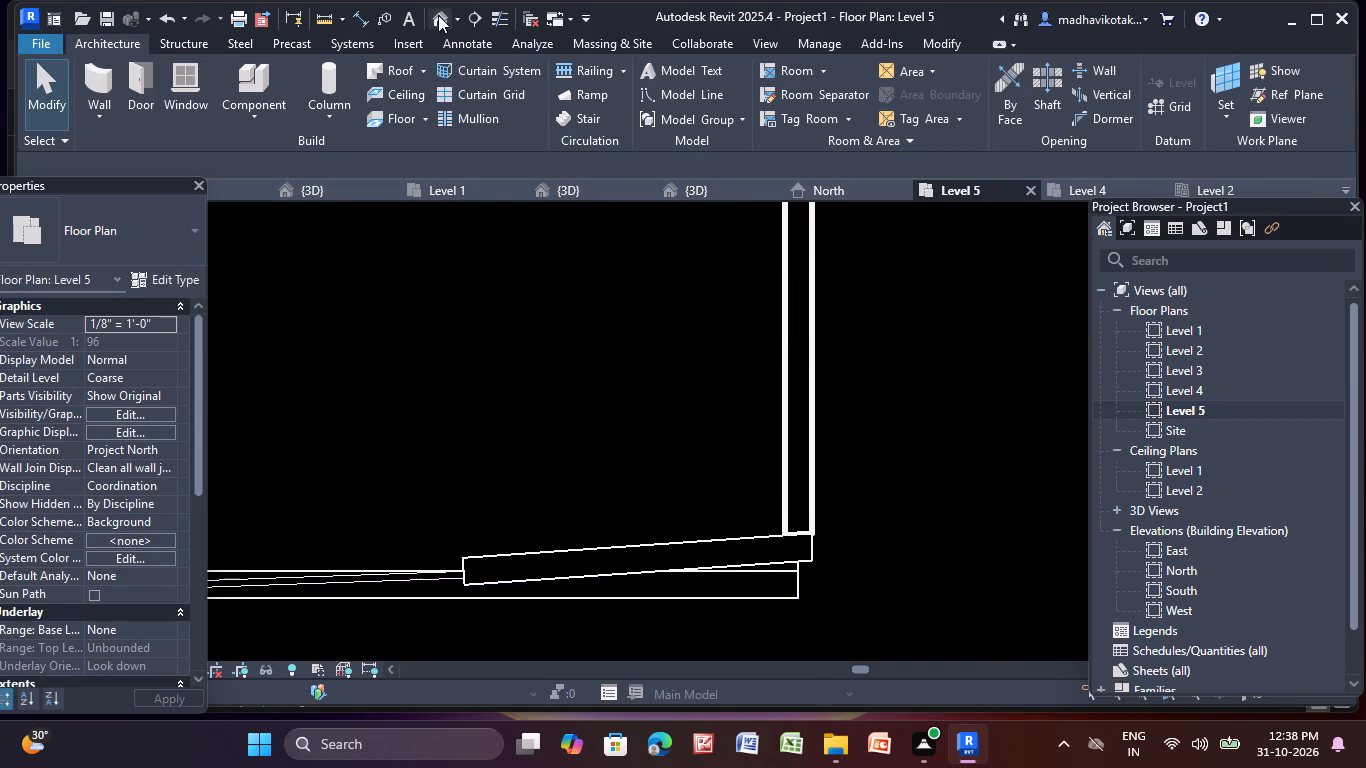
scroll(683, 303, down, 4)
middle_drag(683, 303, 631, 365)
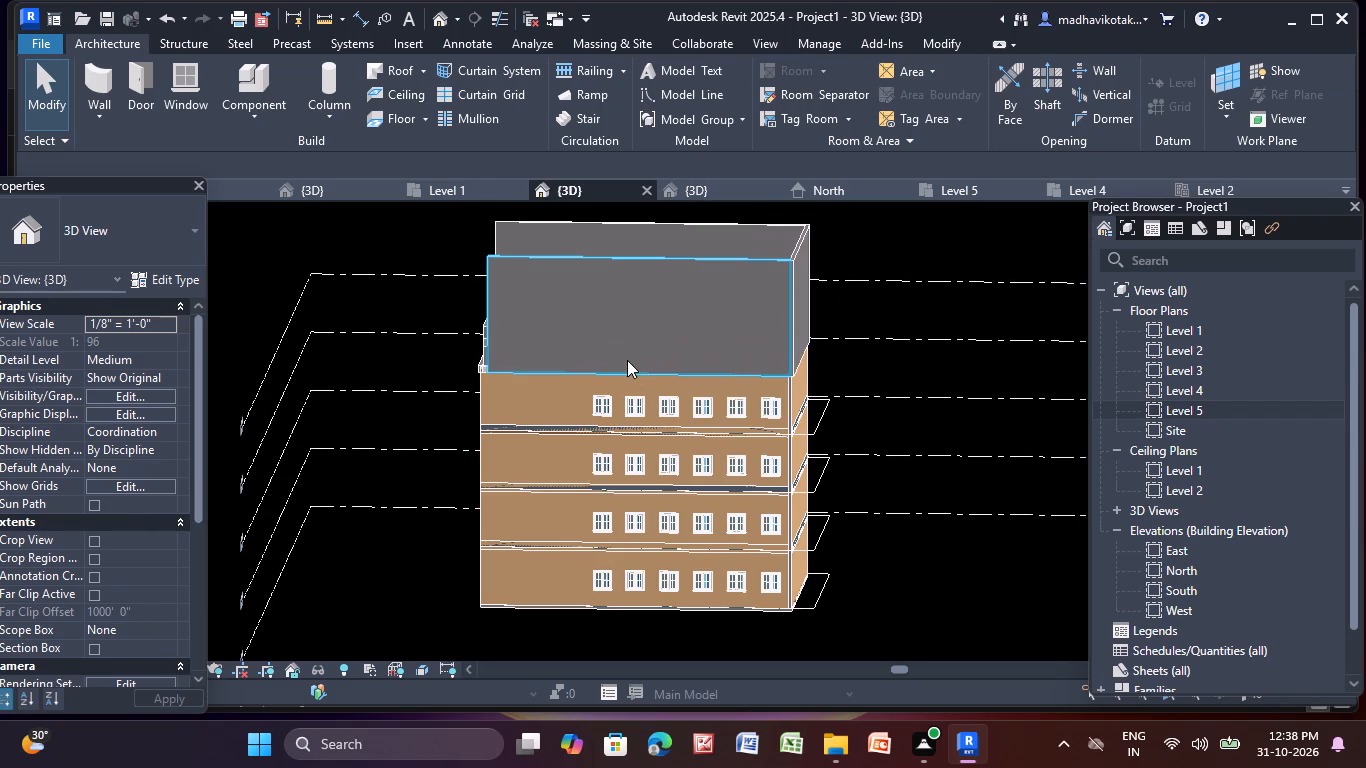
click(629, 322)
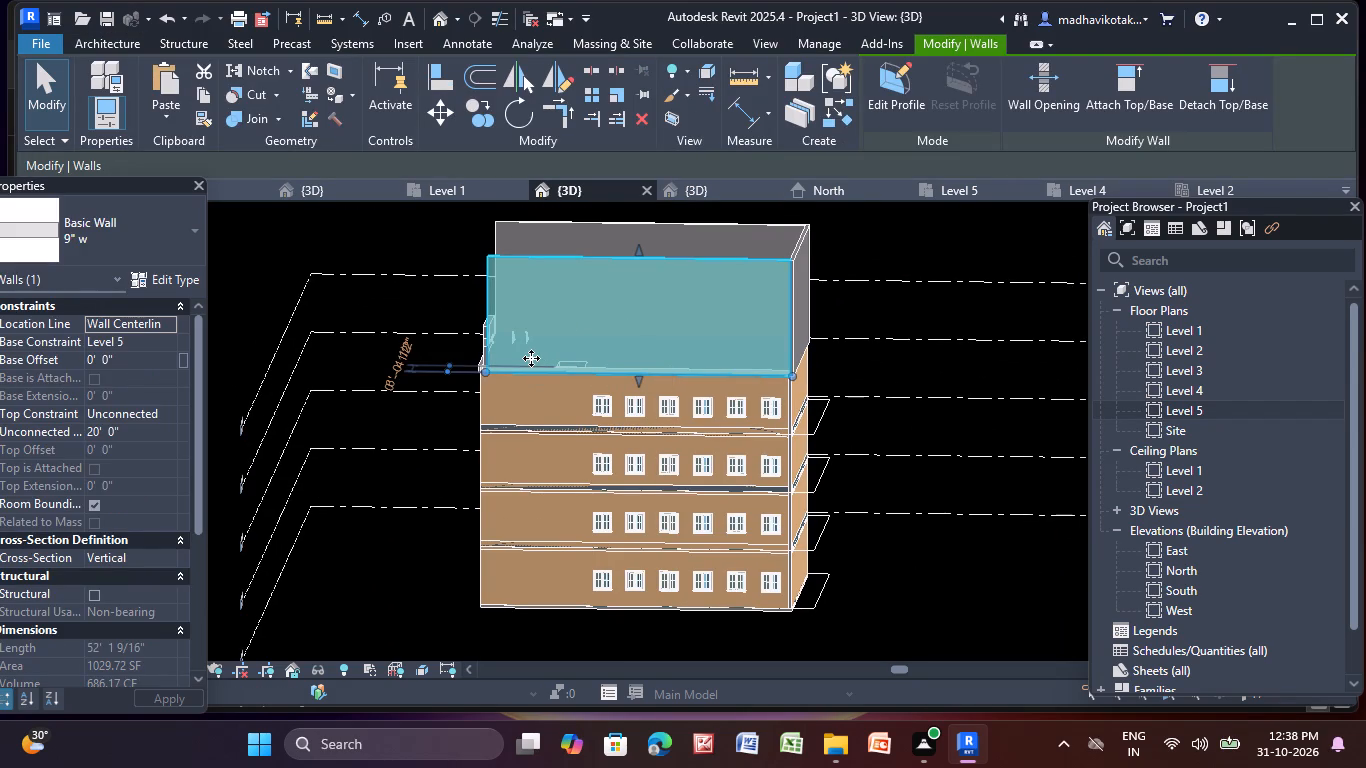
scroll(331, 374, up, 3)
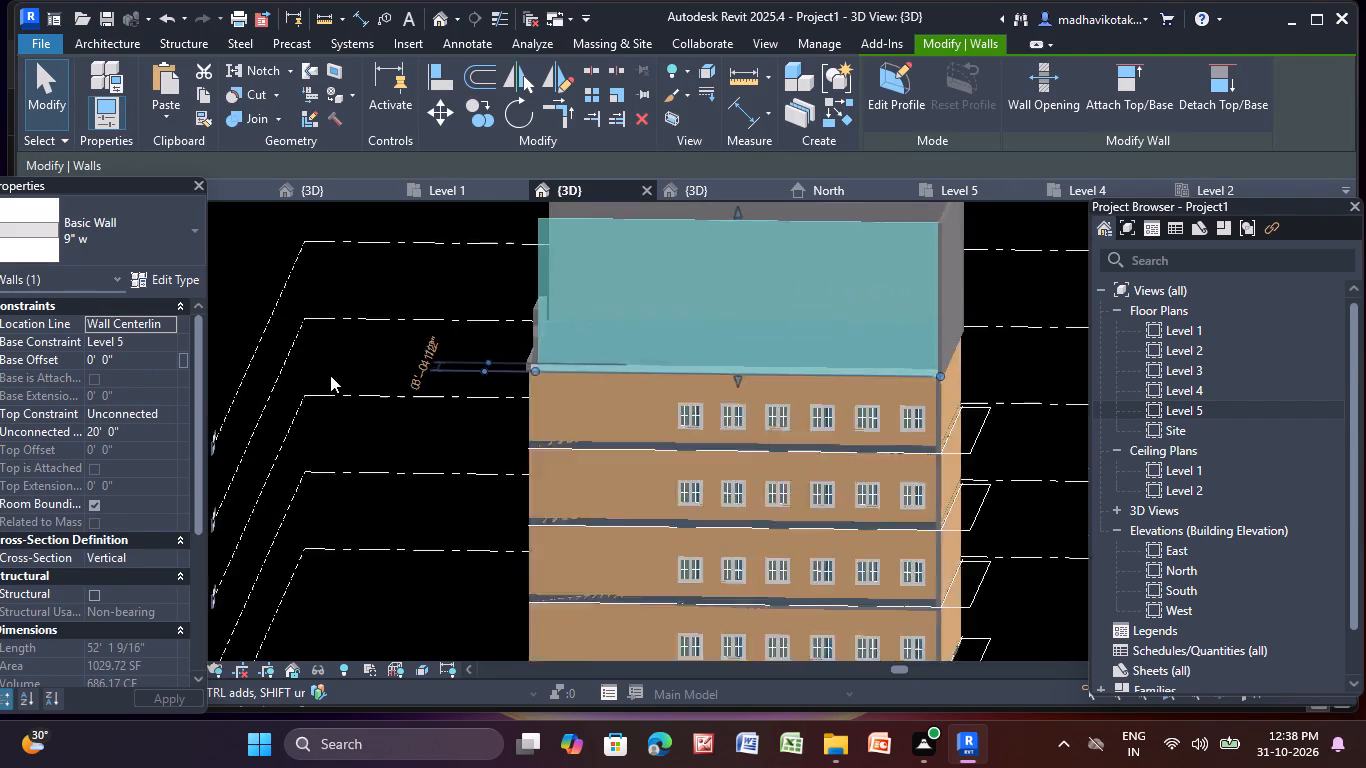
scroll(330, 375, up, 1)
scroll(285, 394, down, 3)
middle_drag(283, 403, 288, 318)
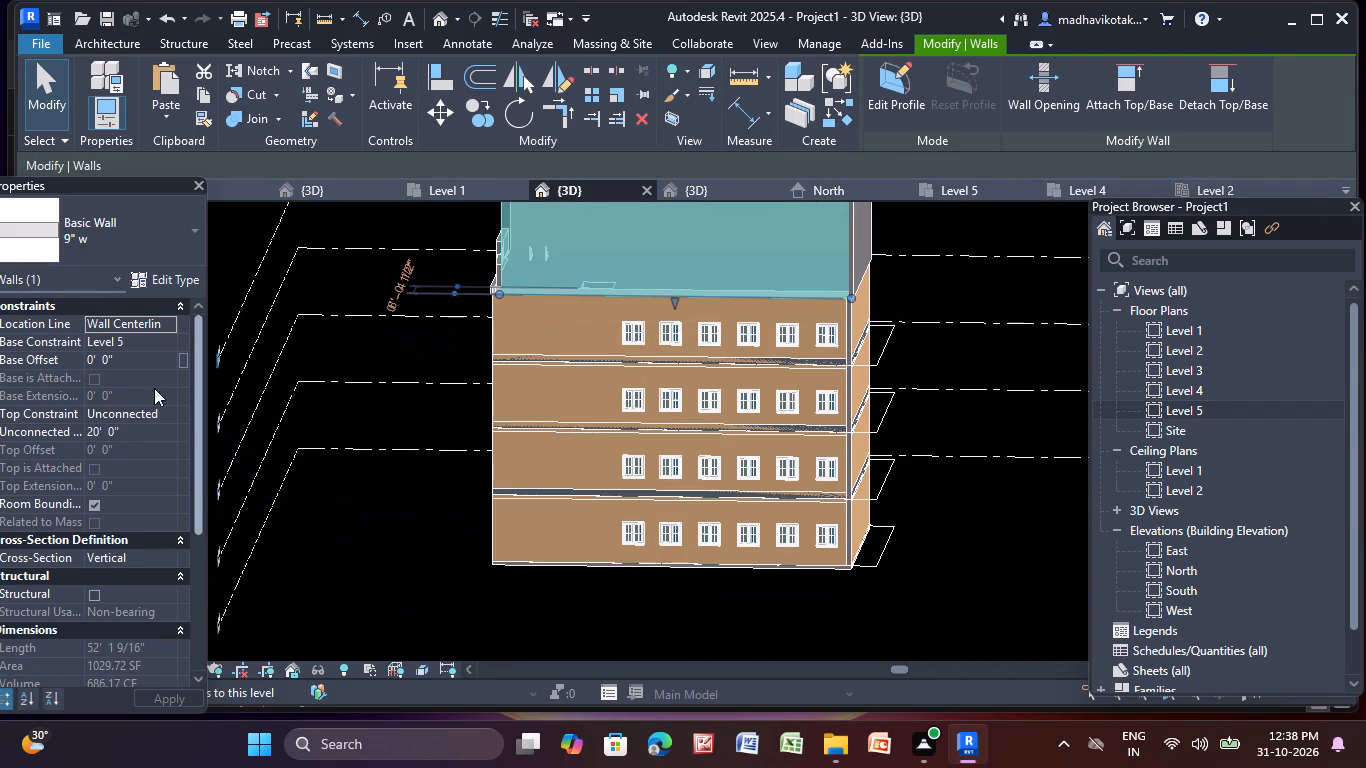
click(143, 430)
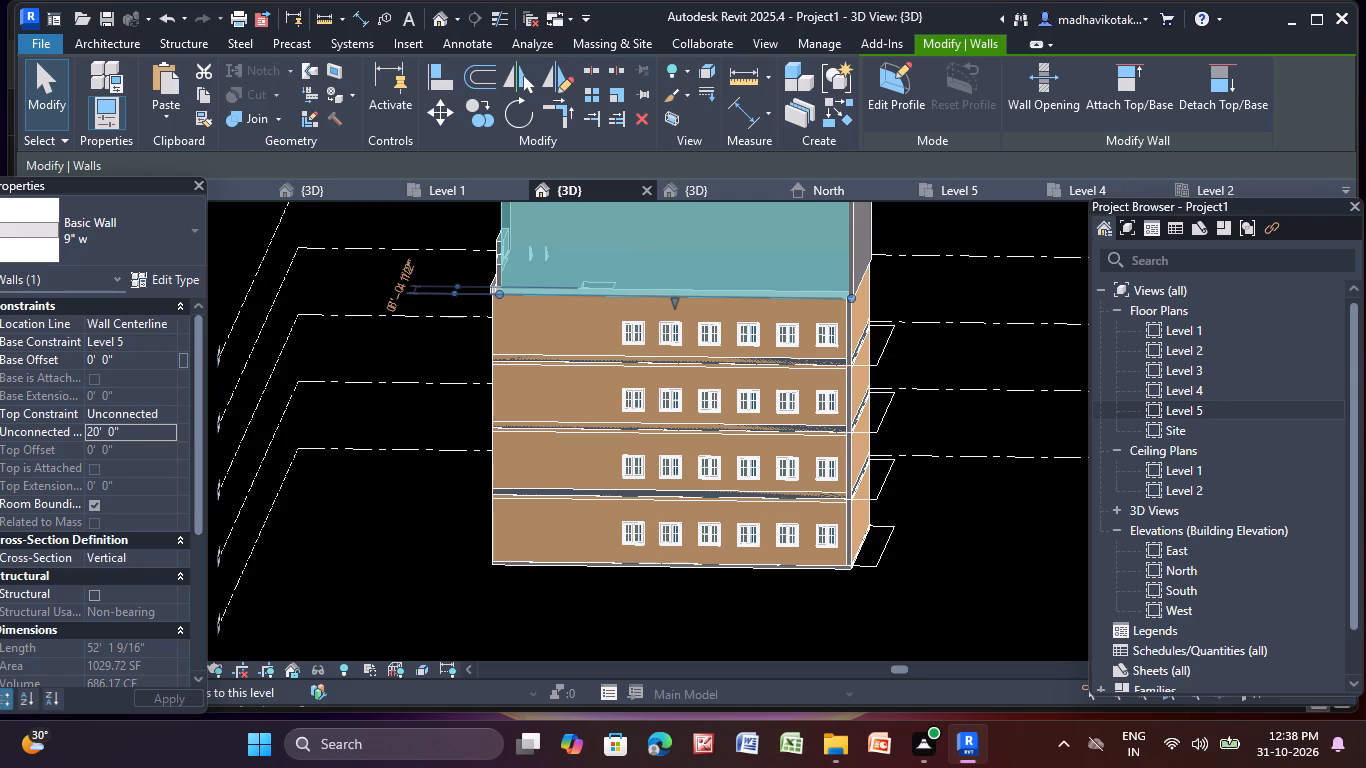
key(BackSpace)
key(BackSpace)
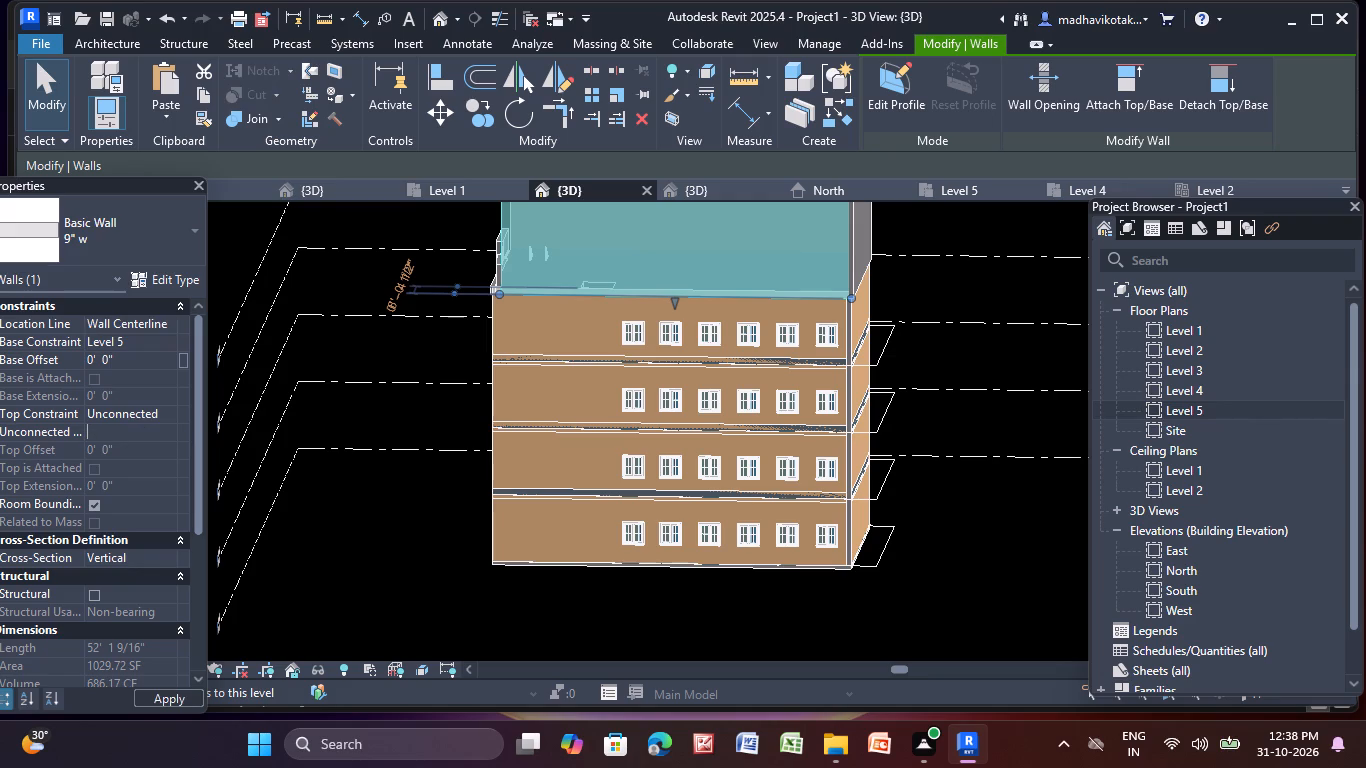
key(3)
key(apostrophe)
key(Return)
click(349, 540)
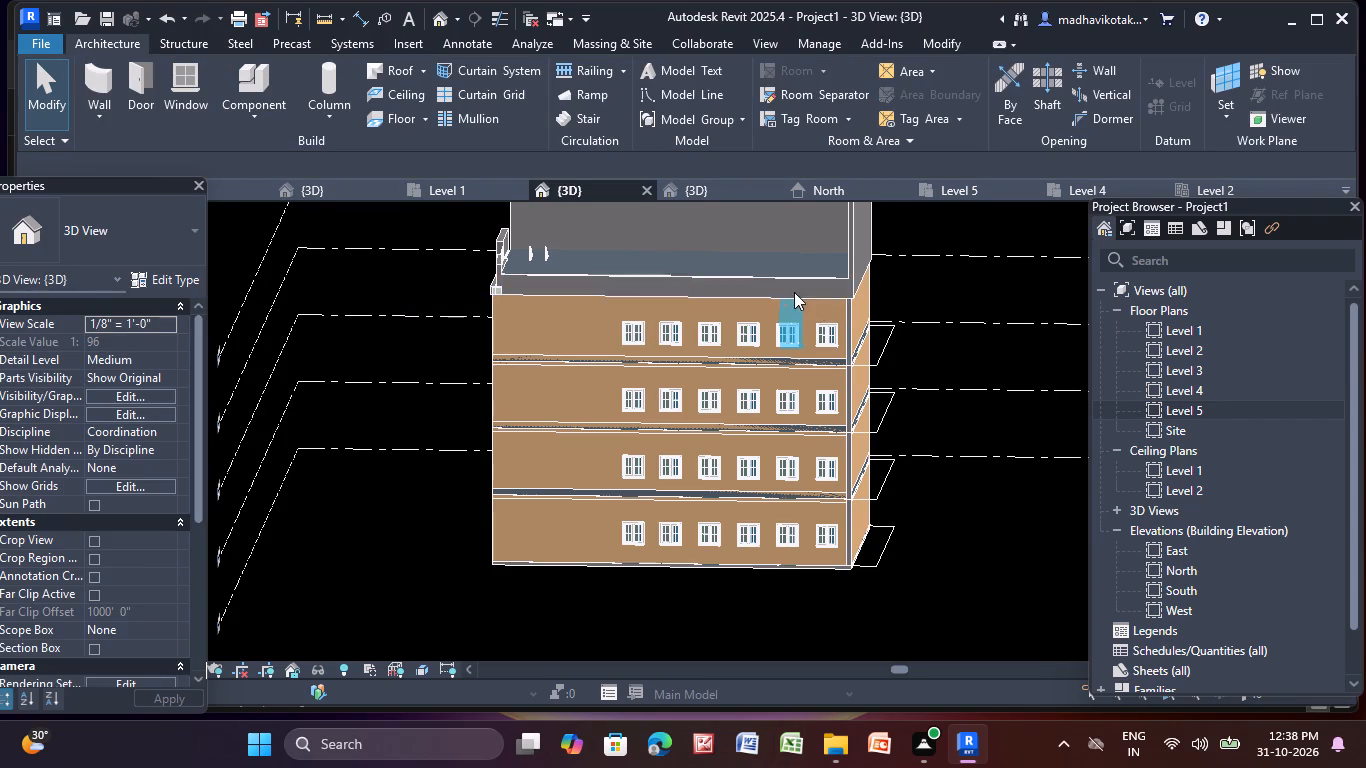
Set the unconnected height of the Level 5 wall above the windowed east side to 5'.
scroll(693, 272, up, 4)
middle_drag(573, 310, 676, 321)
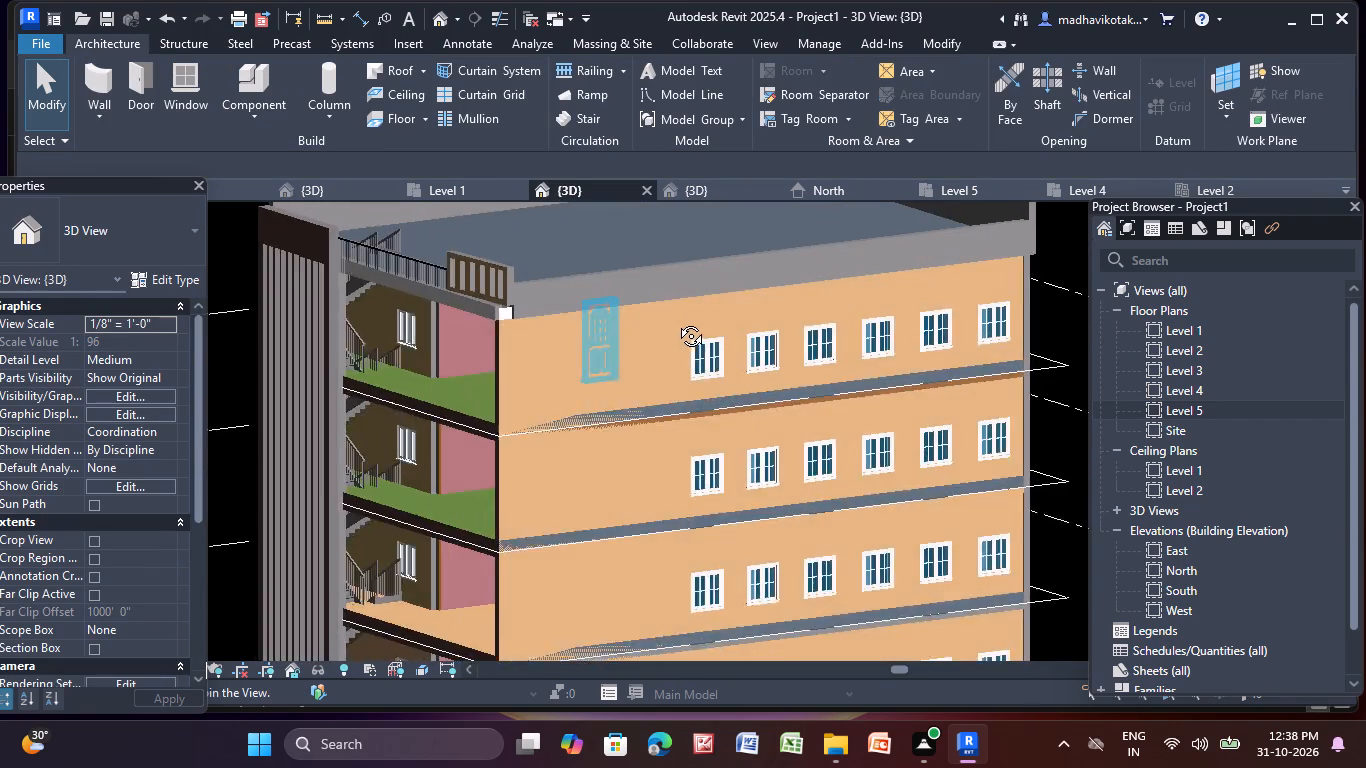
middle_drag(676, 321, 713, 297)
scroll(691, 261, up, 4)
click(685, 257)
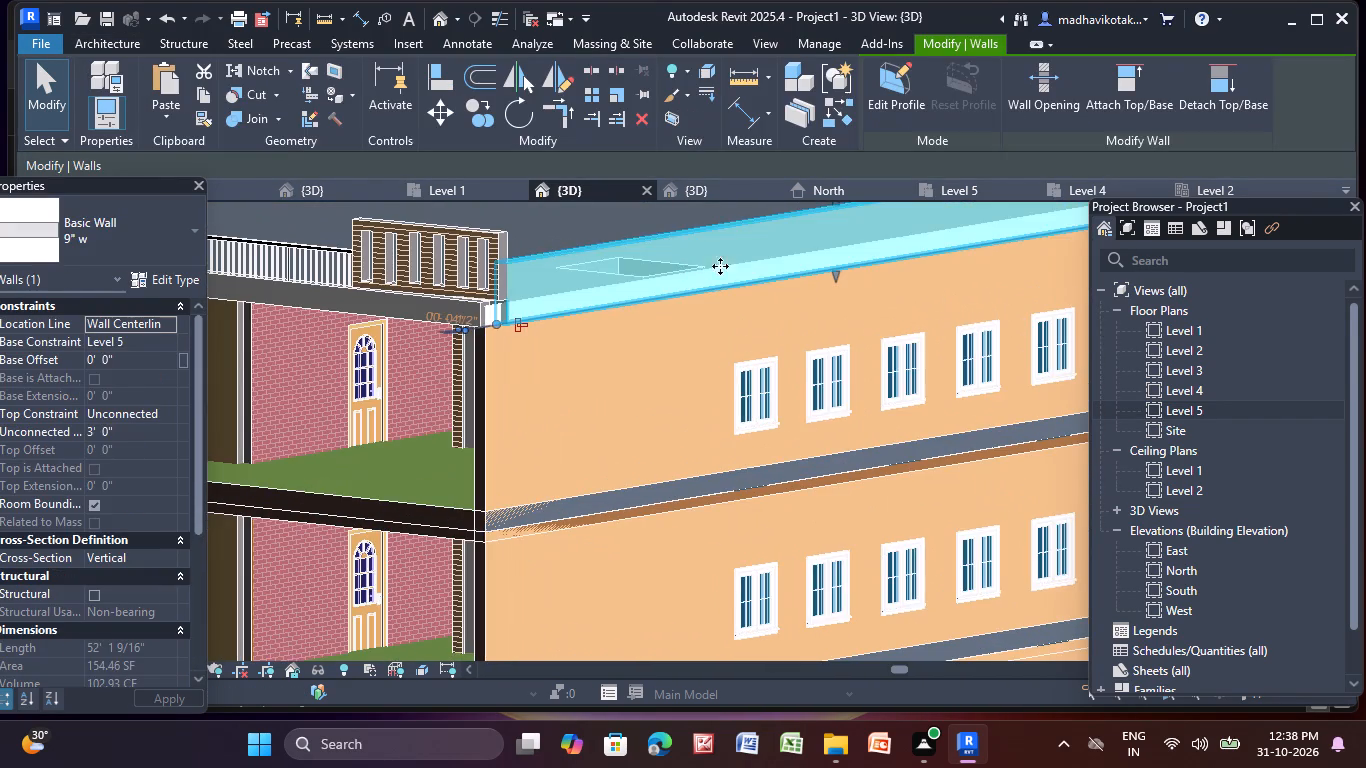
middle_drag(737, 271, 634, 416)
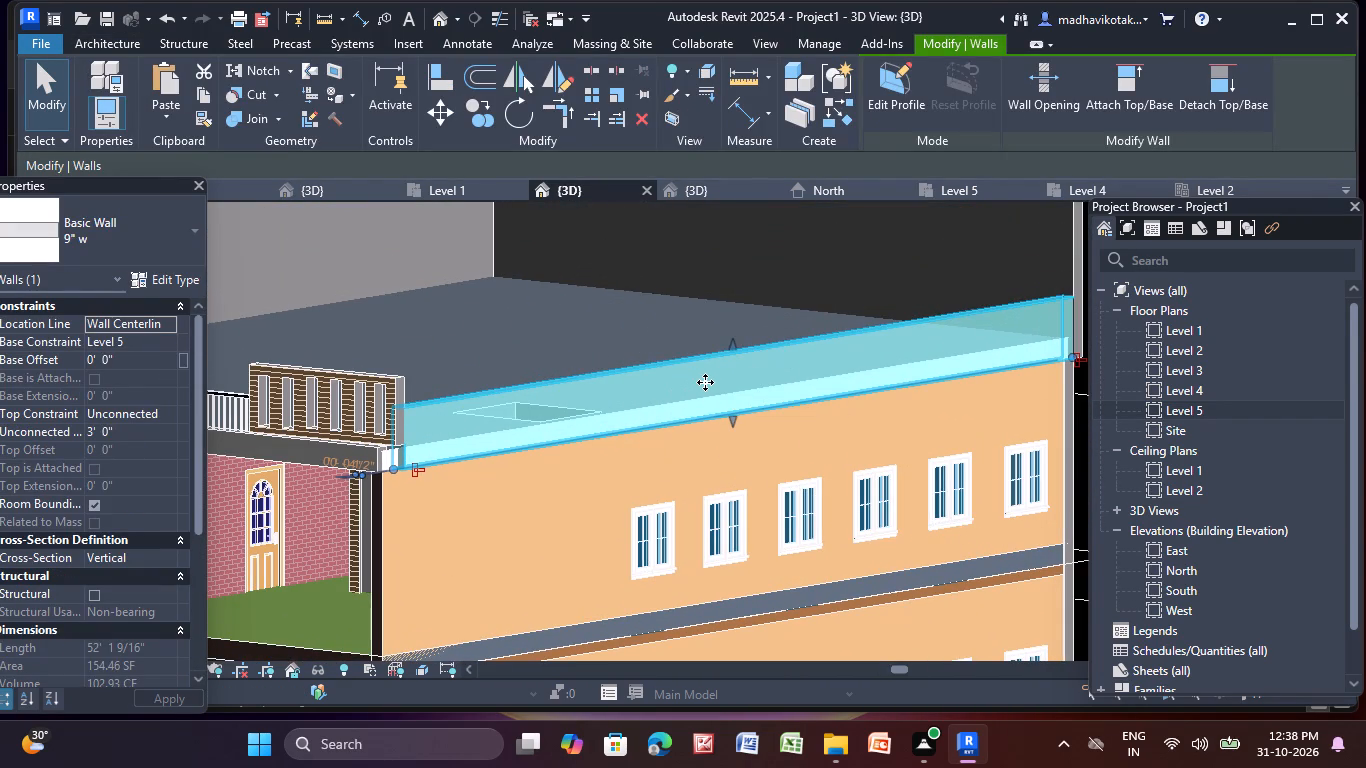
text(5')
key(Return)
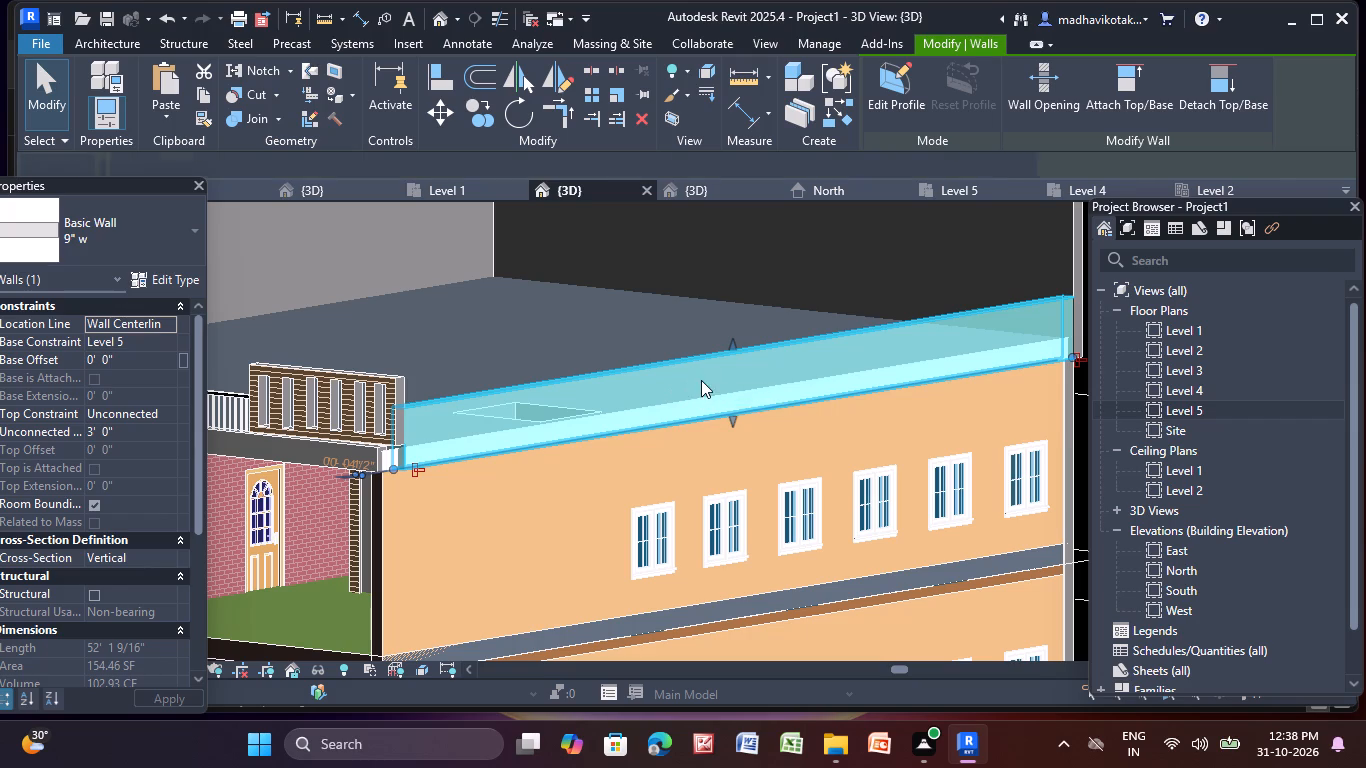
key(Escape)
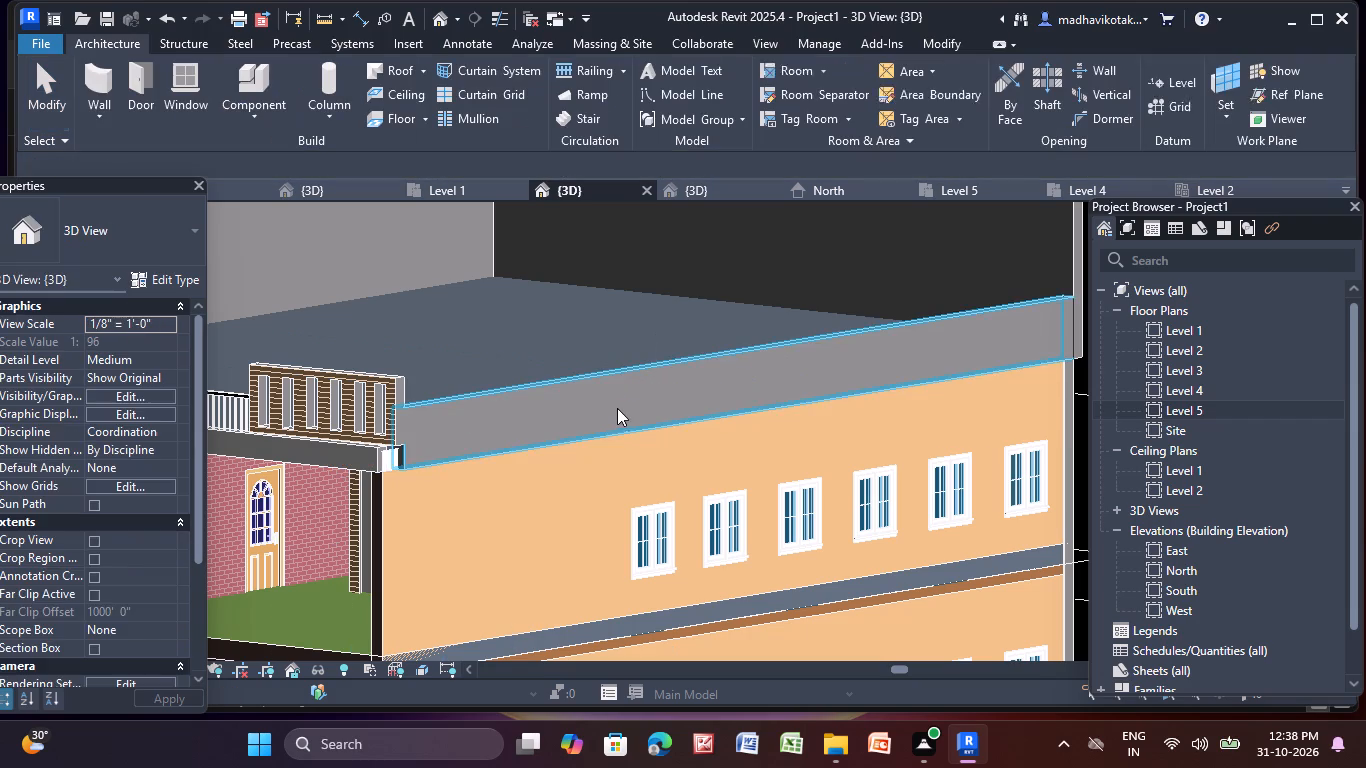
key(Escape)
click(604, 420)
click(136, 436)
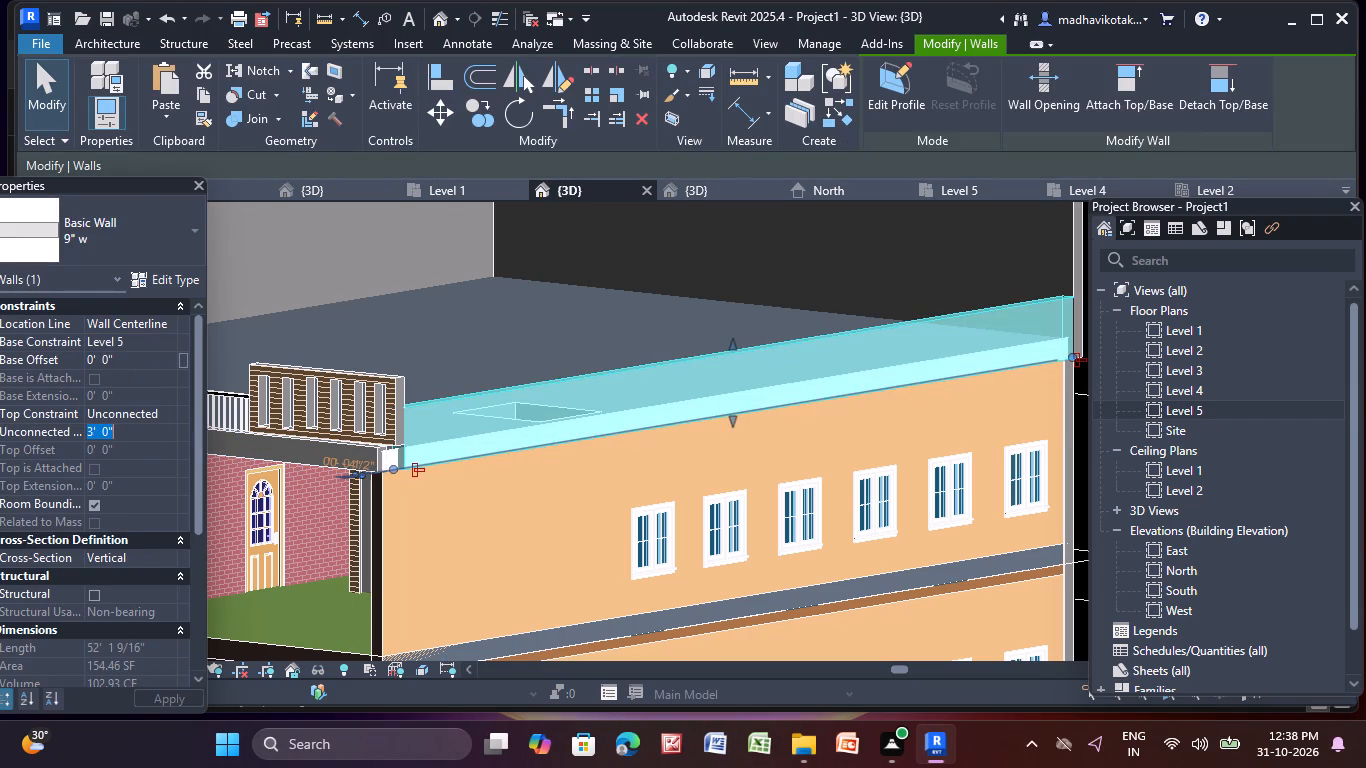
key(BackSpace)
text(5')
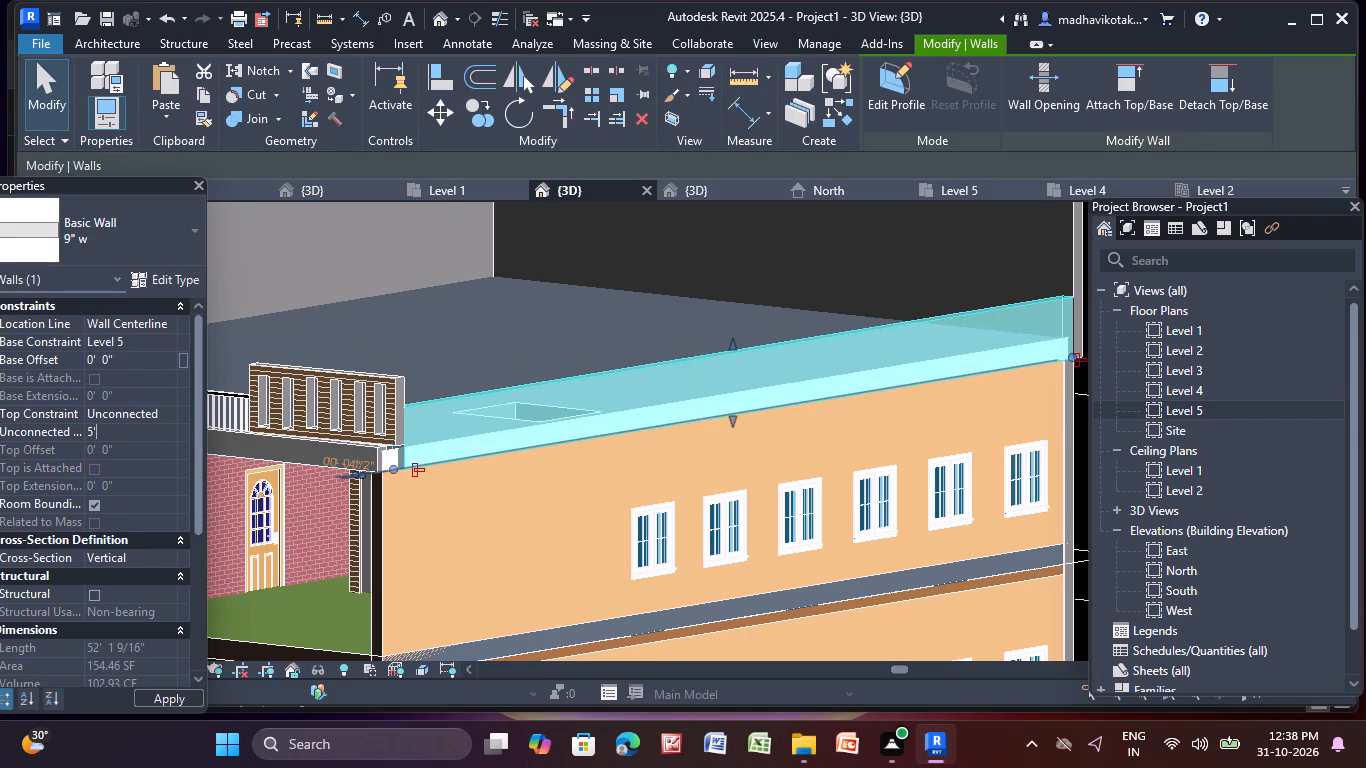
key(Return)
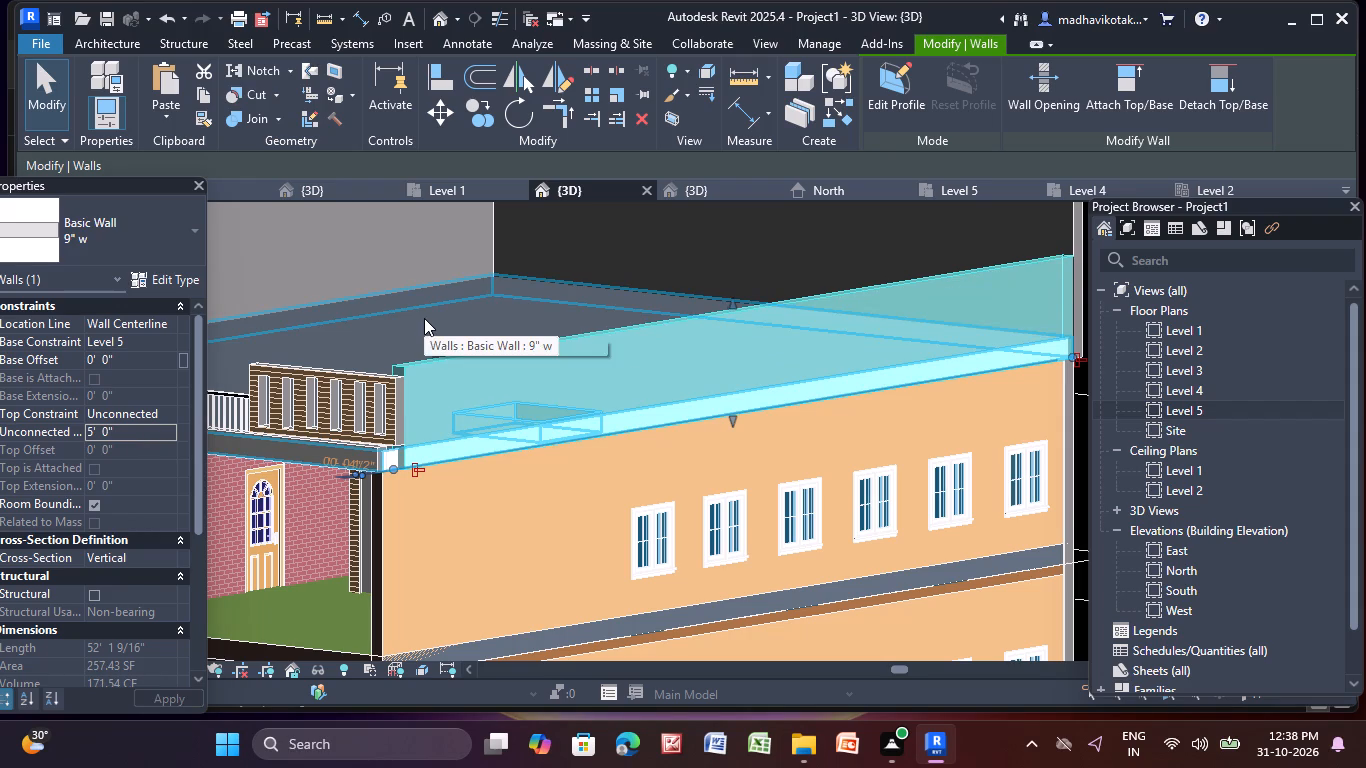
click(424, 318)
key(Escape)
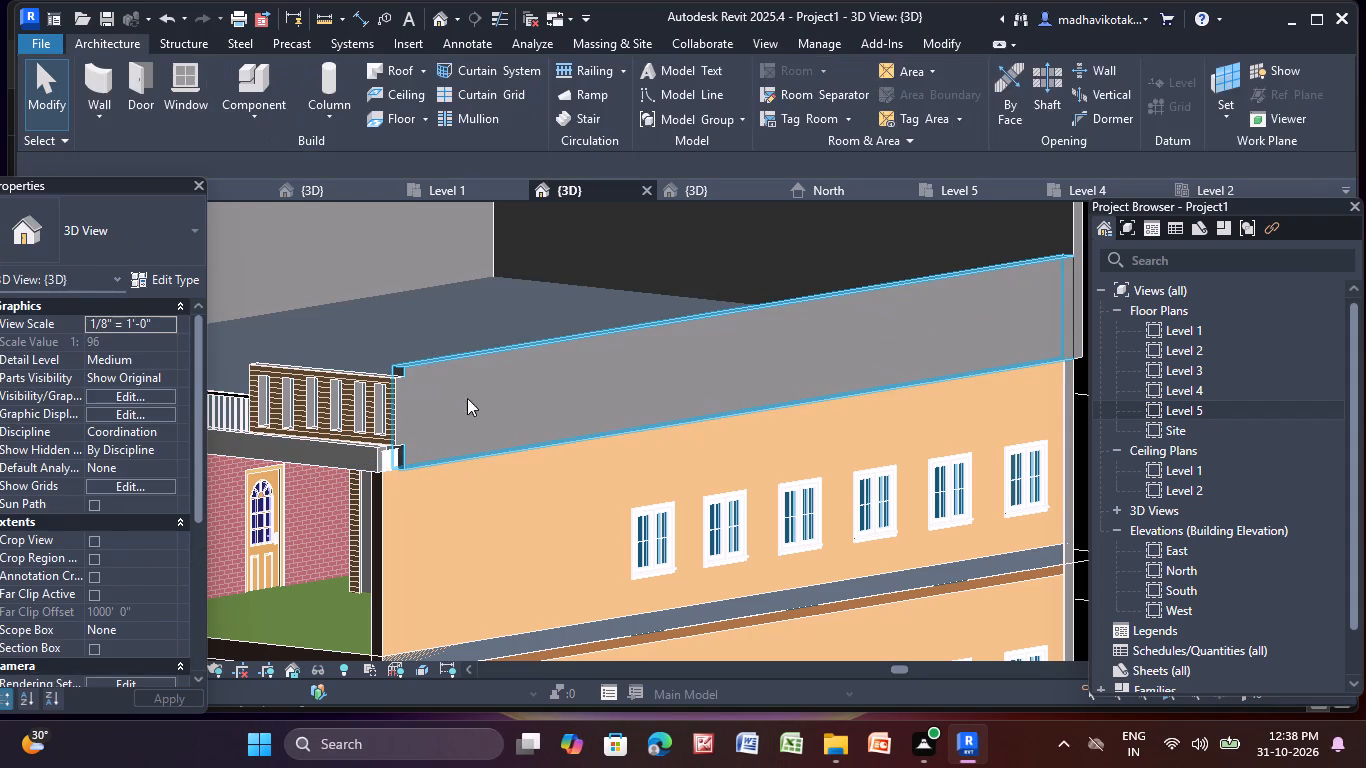
Reshape the east roof-edge wall by pulling its top edge down slightly.
click(485, 380)
middle_drag(551, 394, 325, 456)
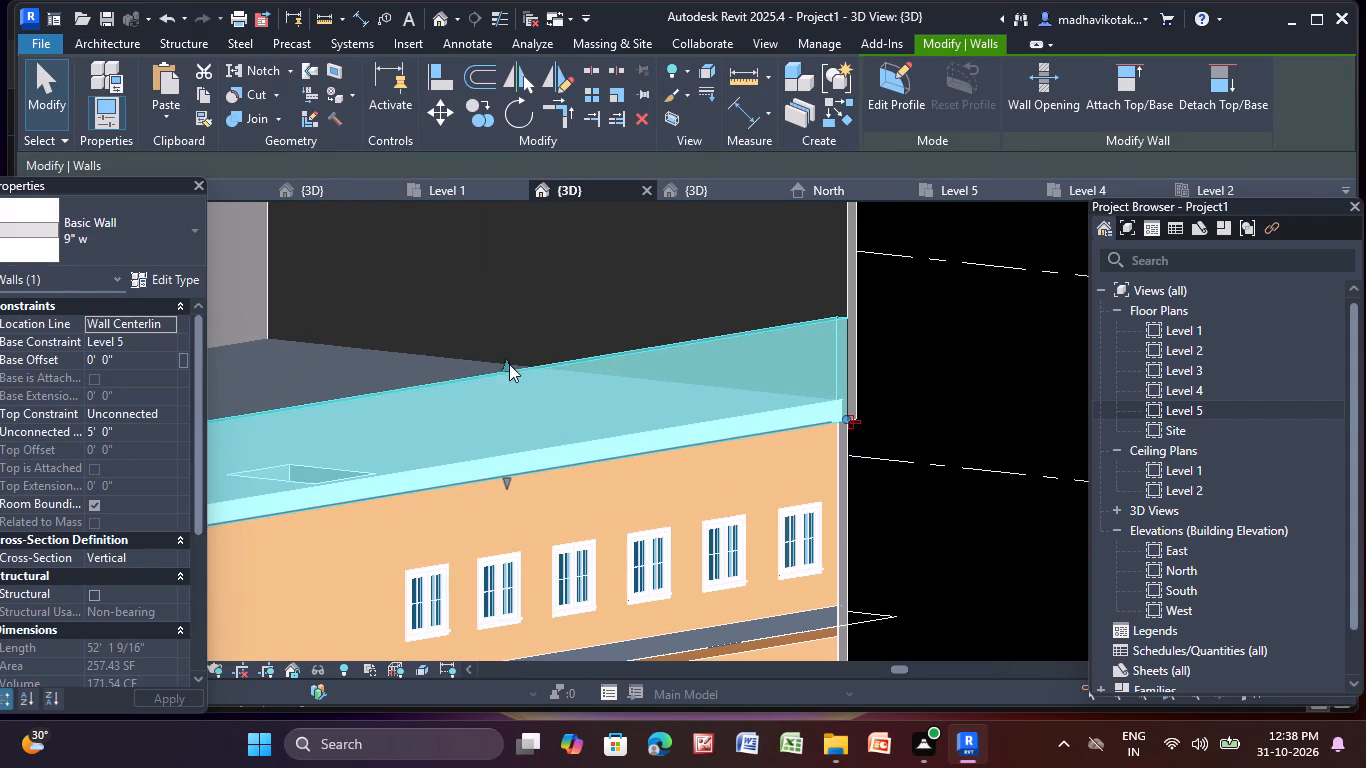
drag(507, 364, 502, 389)
key(Escape)
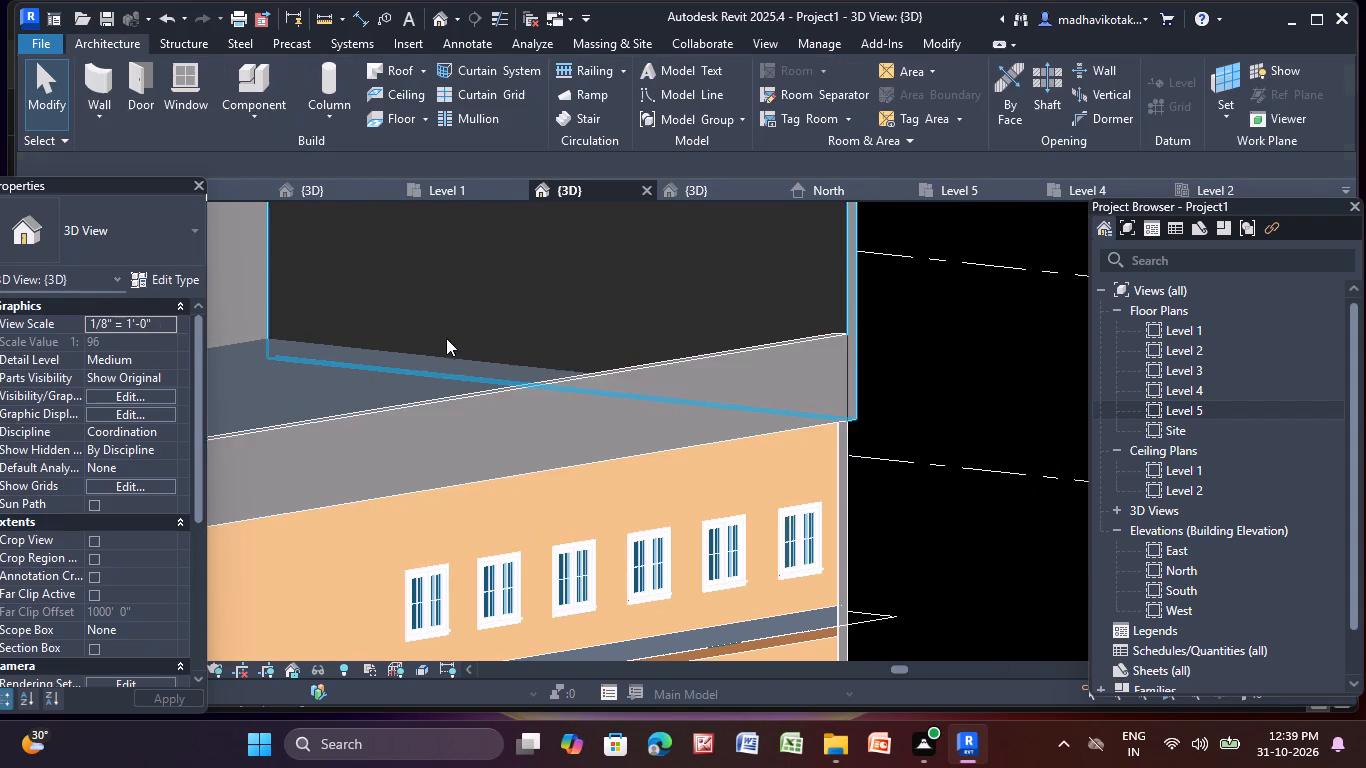
Examine the lowered east roof-edge wall, its corner with the front railing, and the surrounding roof in 3D.
scroll(446, 337, down, 5)
middle_drag(455, 330, 566, 314)
scroll(522, 365, up, 5)
scroll(522, 365, down, 1)
middle_drag(522, 365, 517, 382)
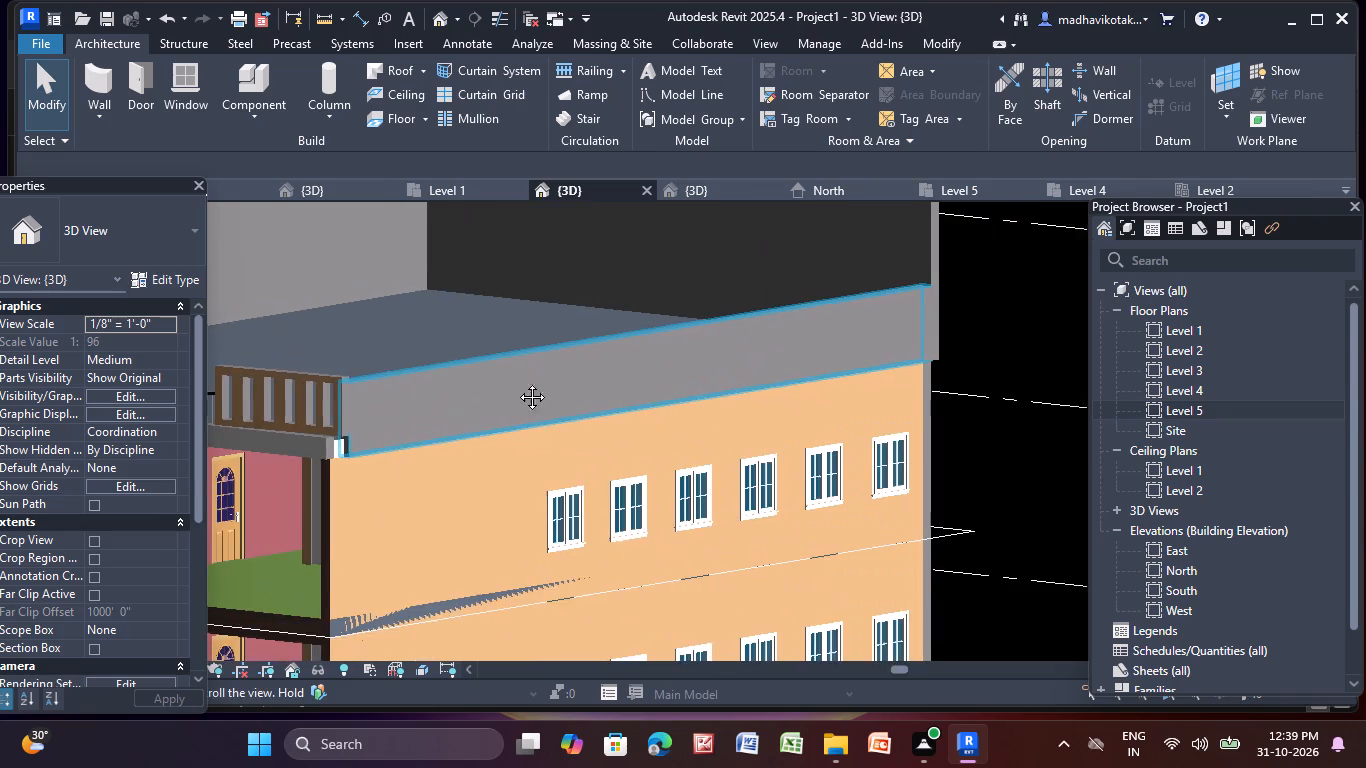
middle_drag(517, 382, 605, 417)
scroll(605, 417, down, 1)
scroll(602, 429, up, 3)
key(Escape)
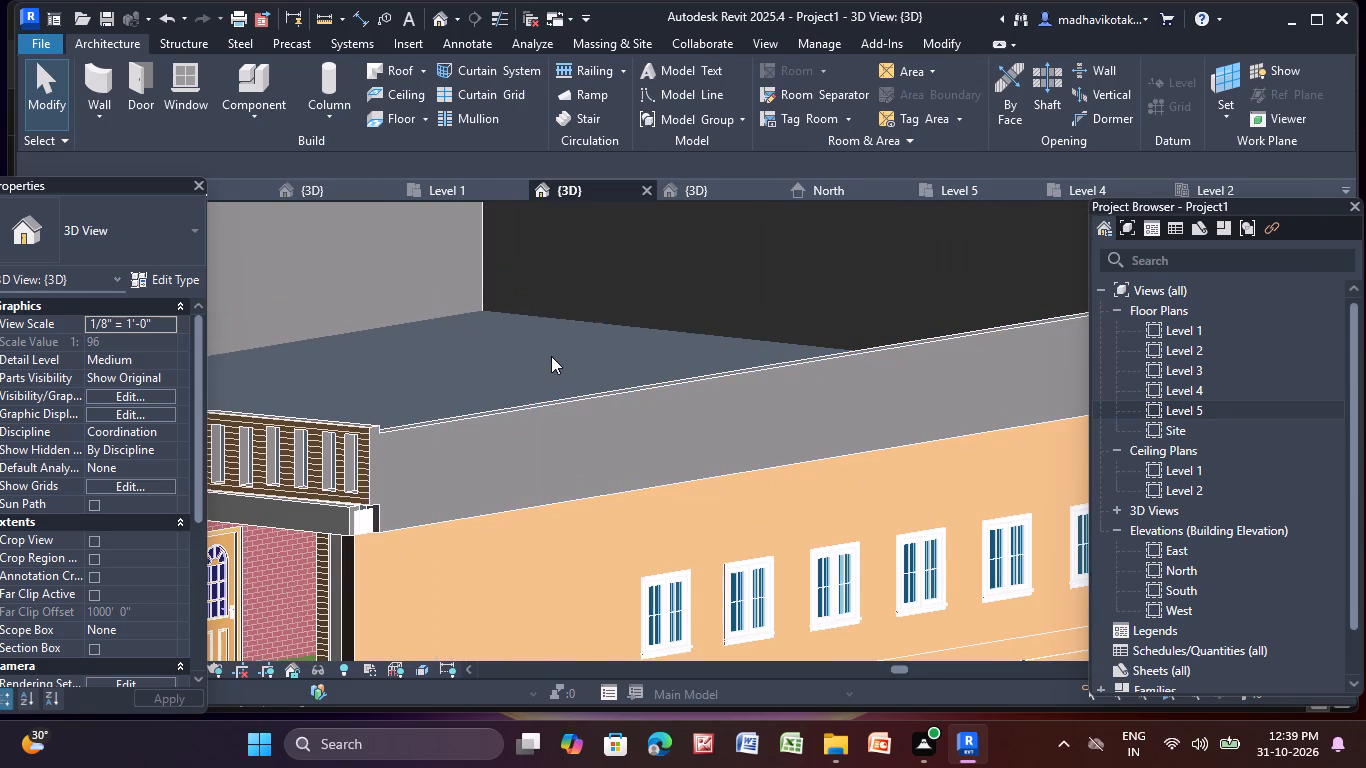
Pull the top of the shaft opening down from above the Level 5 roof to just below roof level, behind the slotted front panel.
scroll(552, 365, down, 1)
click(529, 348)
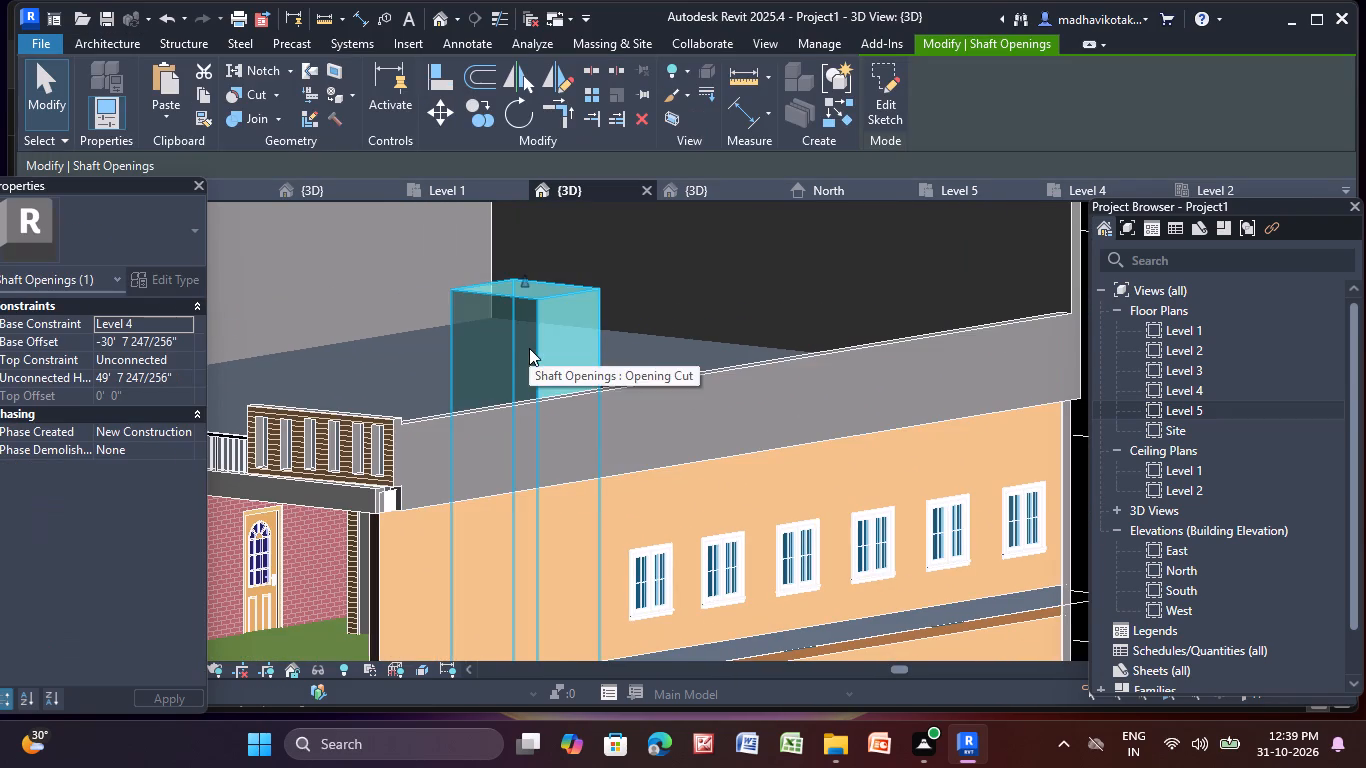
scroll(529, 348, down, 4)
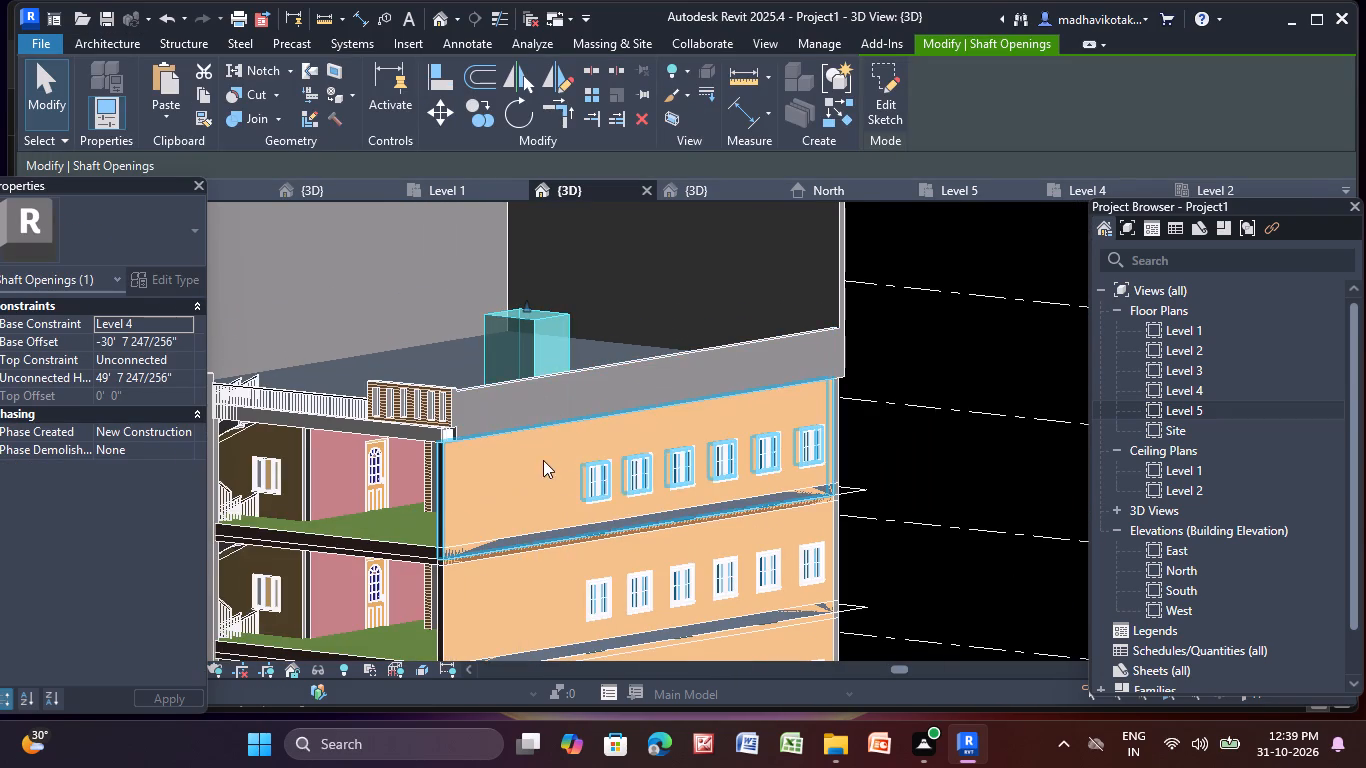
shift+middle_drag(543, 462, 650, 456)
scroll(496, 290, up, 9)
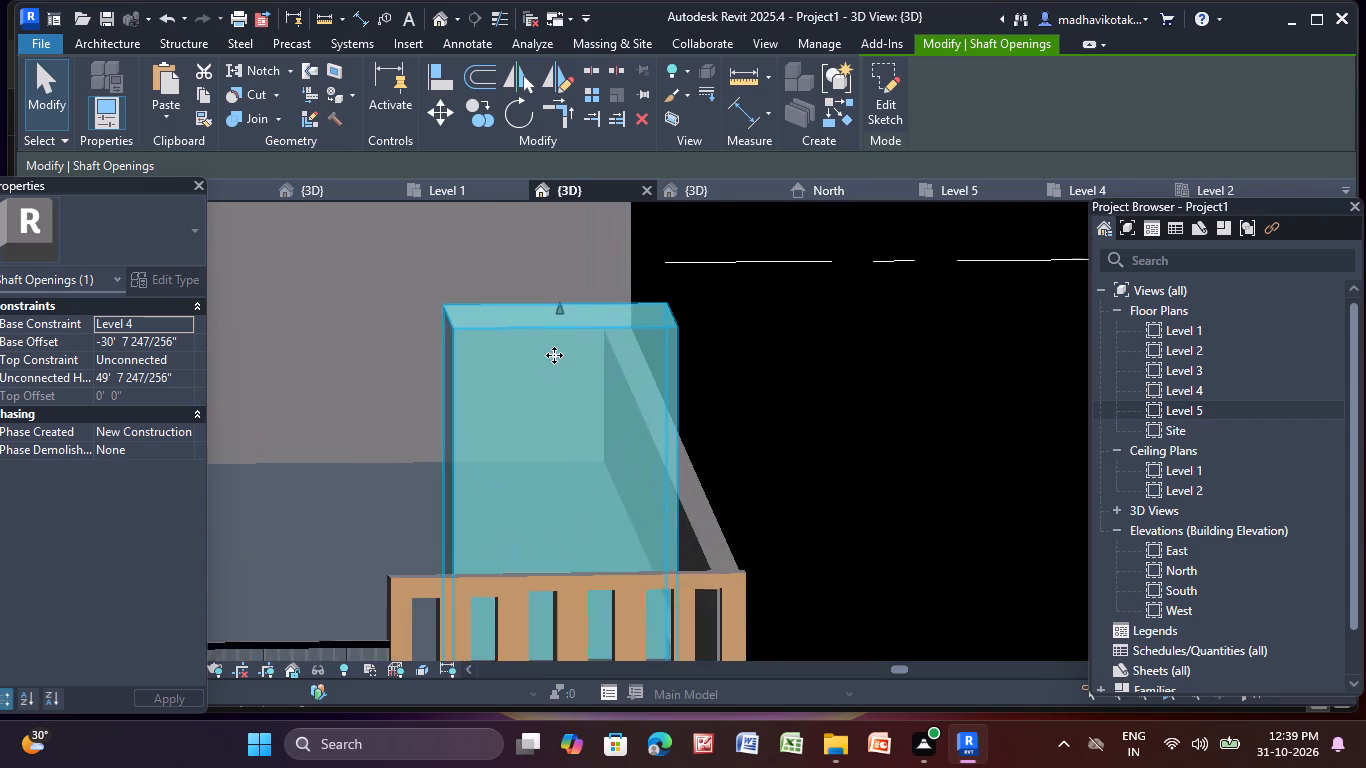
middle_drag(552, 363, 529, 178)
middle_drag(524, 231, 488, 329)
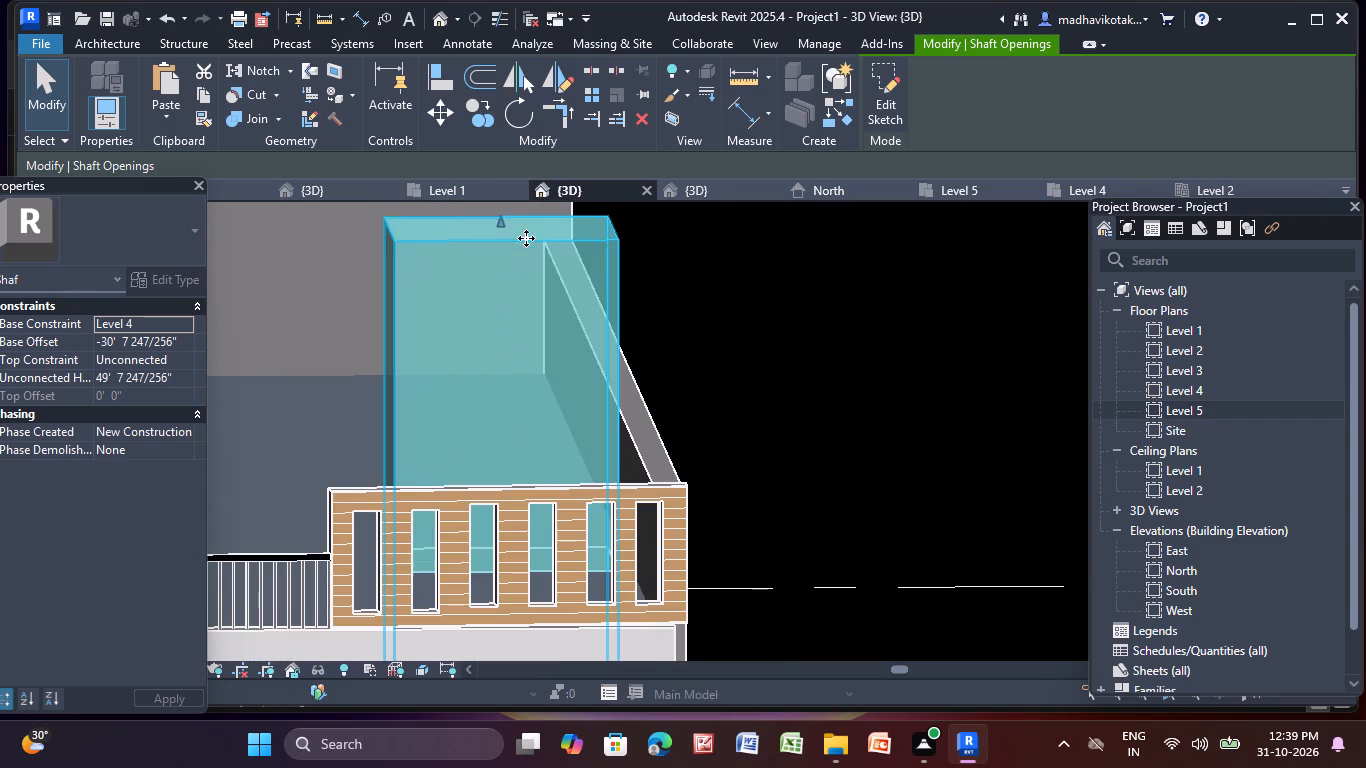
drag(510, 228, 517, 498)
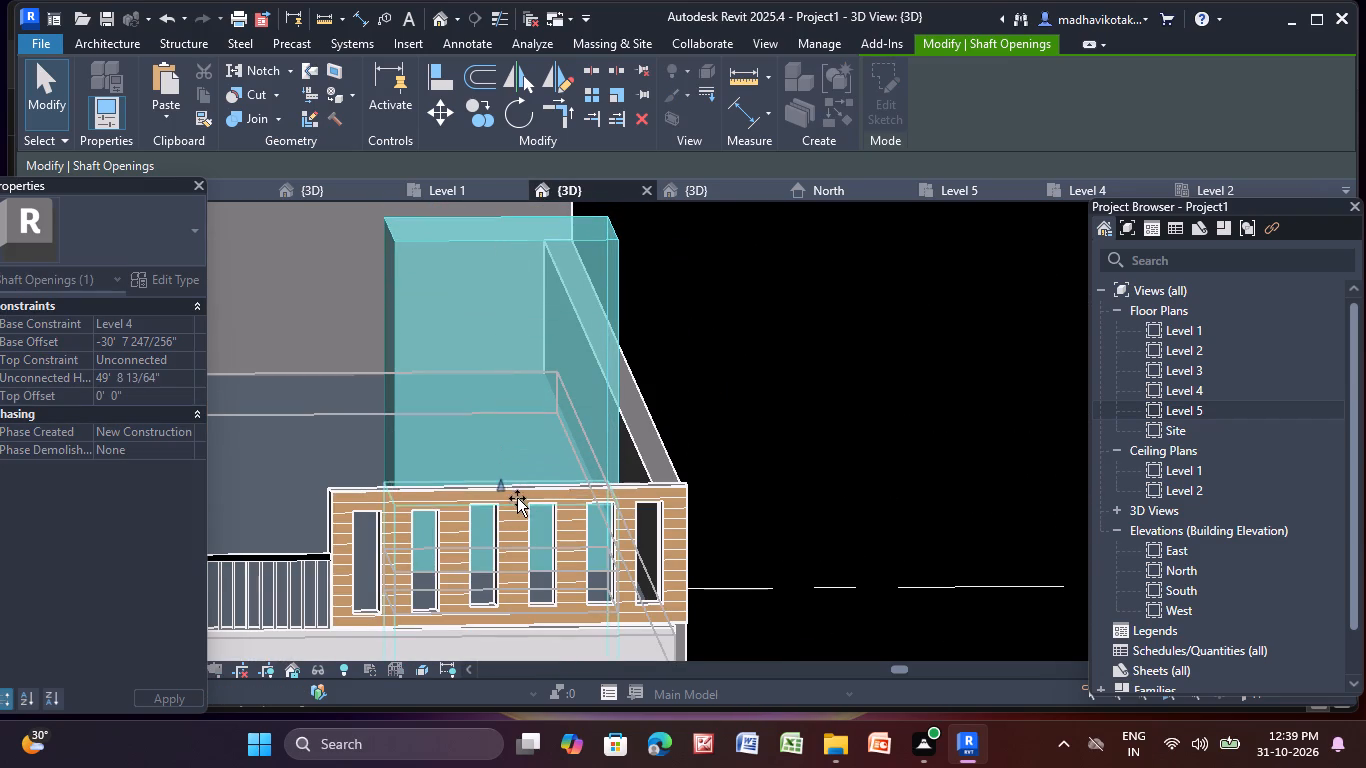
drag(517, 498, 528, 591)
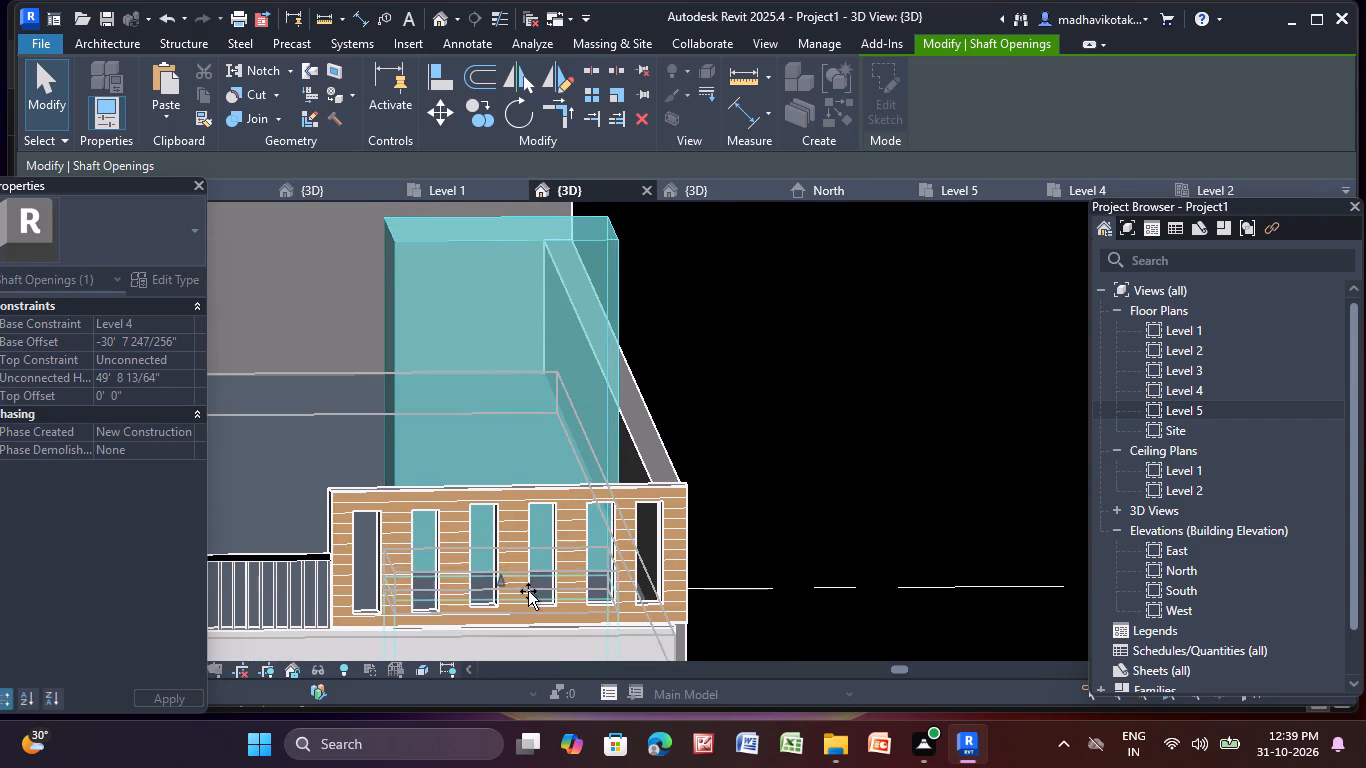
drag(528, 591, 531, 598)
key(Escape)
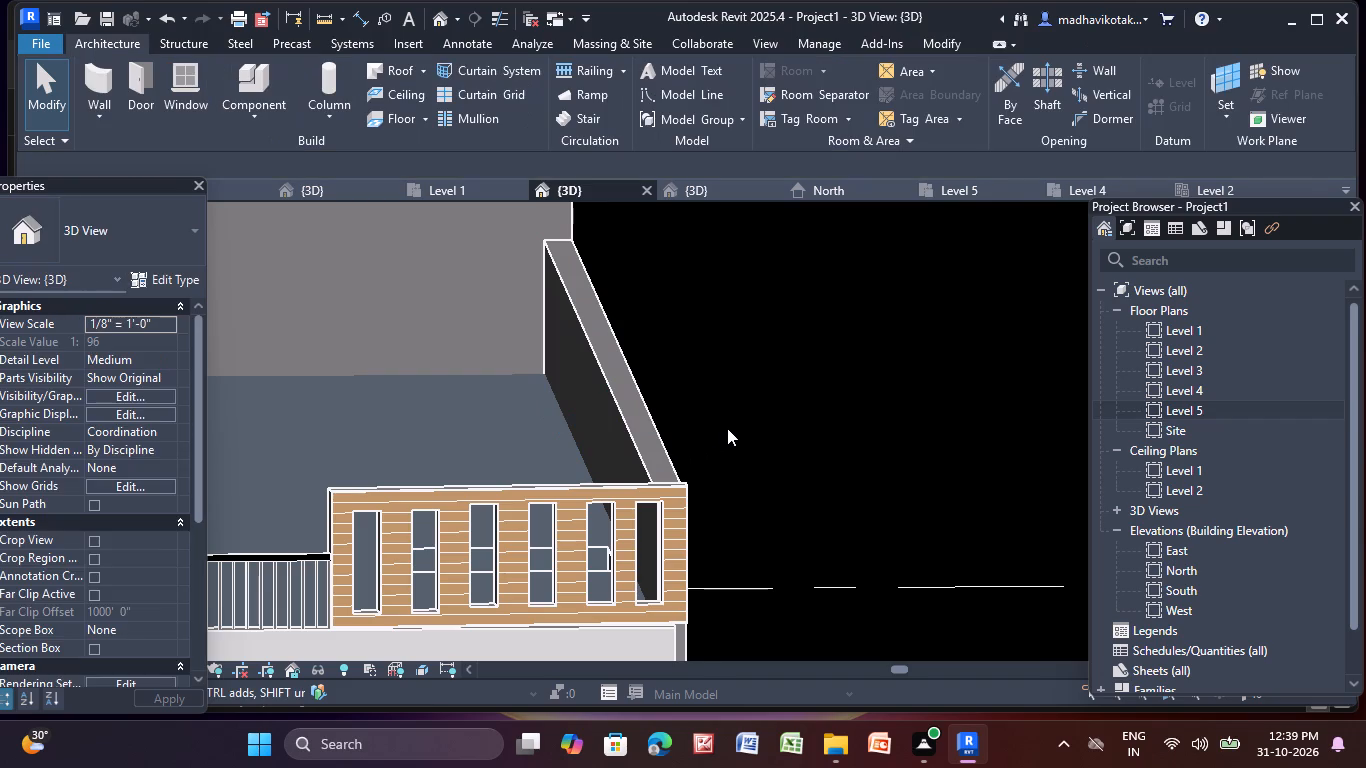
Set the unconnected height of the rear Level 5 roof wall, opposite the front railing, to 5'.
scroll(727, 428, down, 6)
middle_drag(729, 431, 705, 388)
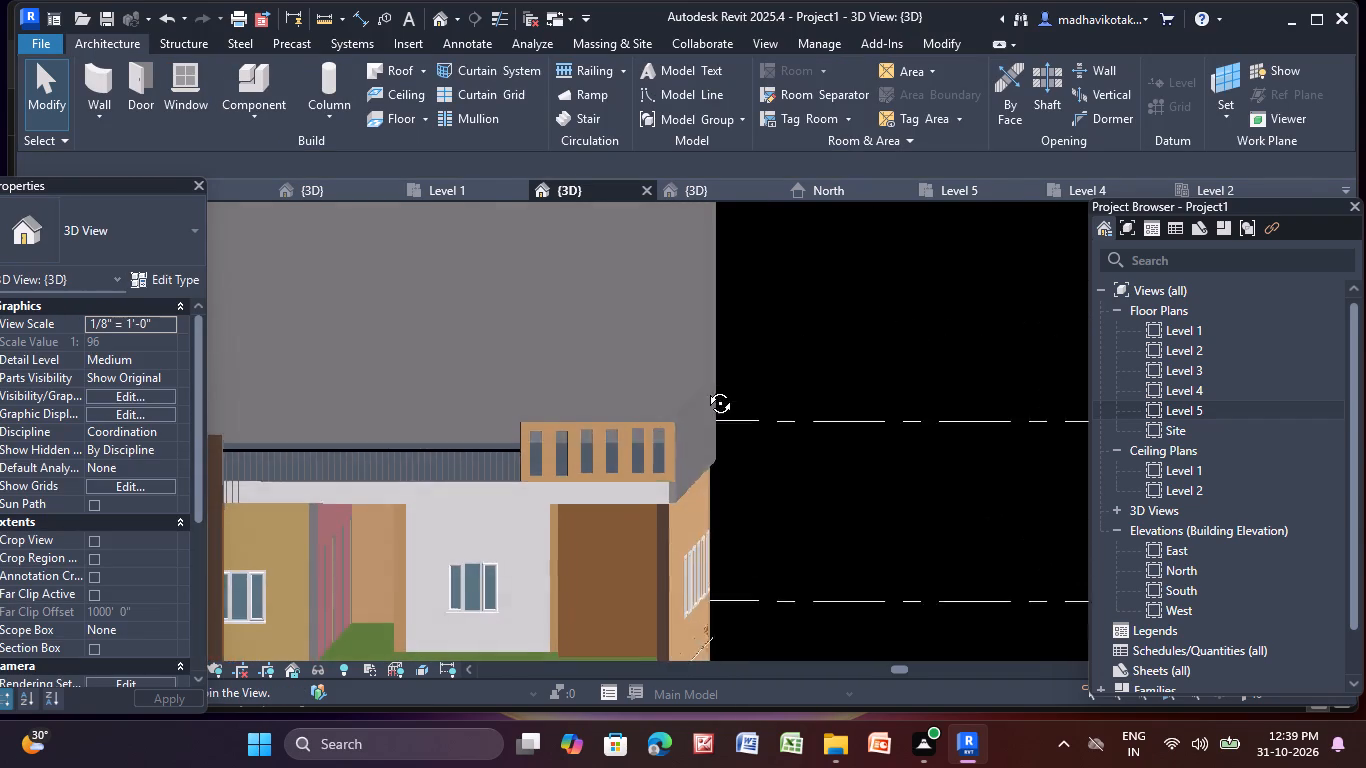
middle_drag(705, 388, 703, 378)
scroll(703, 378, down, 5)
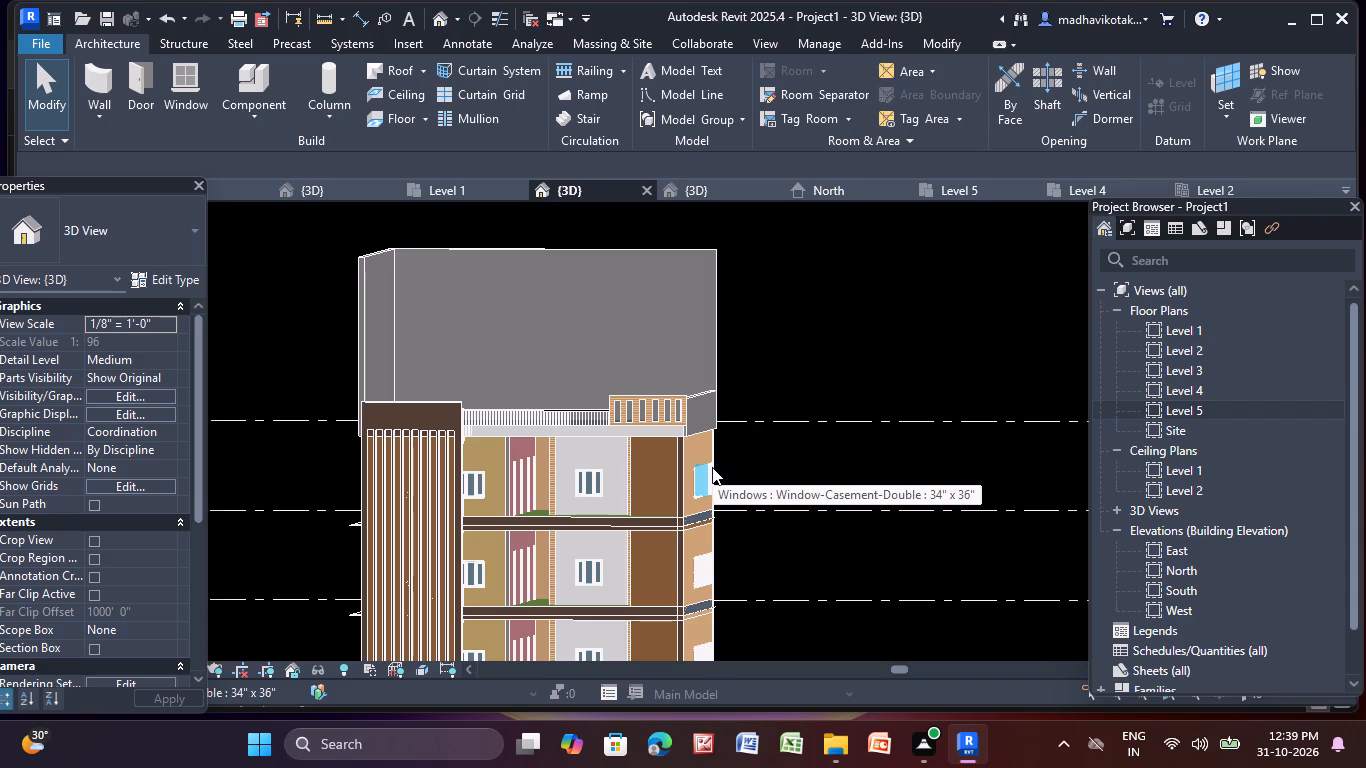
click(503, 324)
click(133, 432)
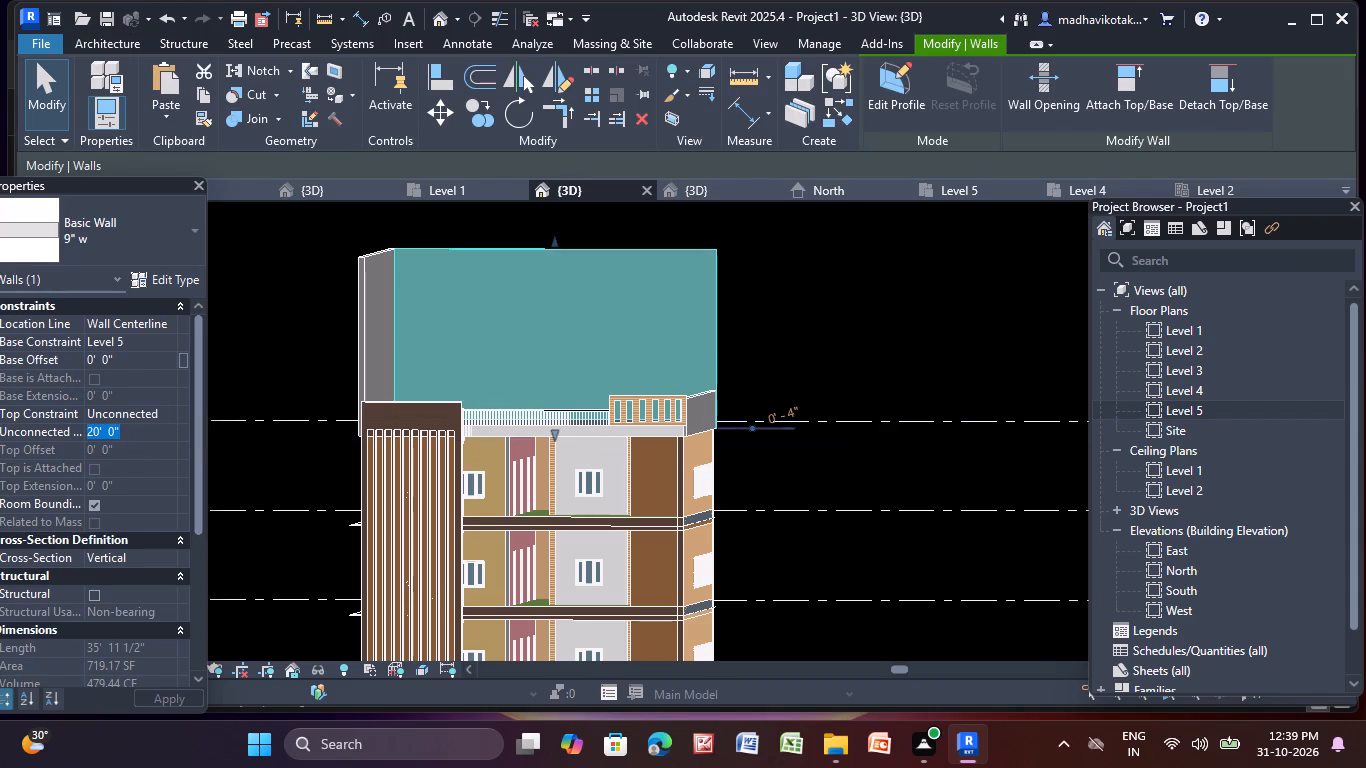
key(BackSpace)
text(5')
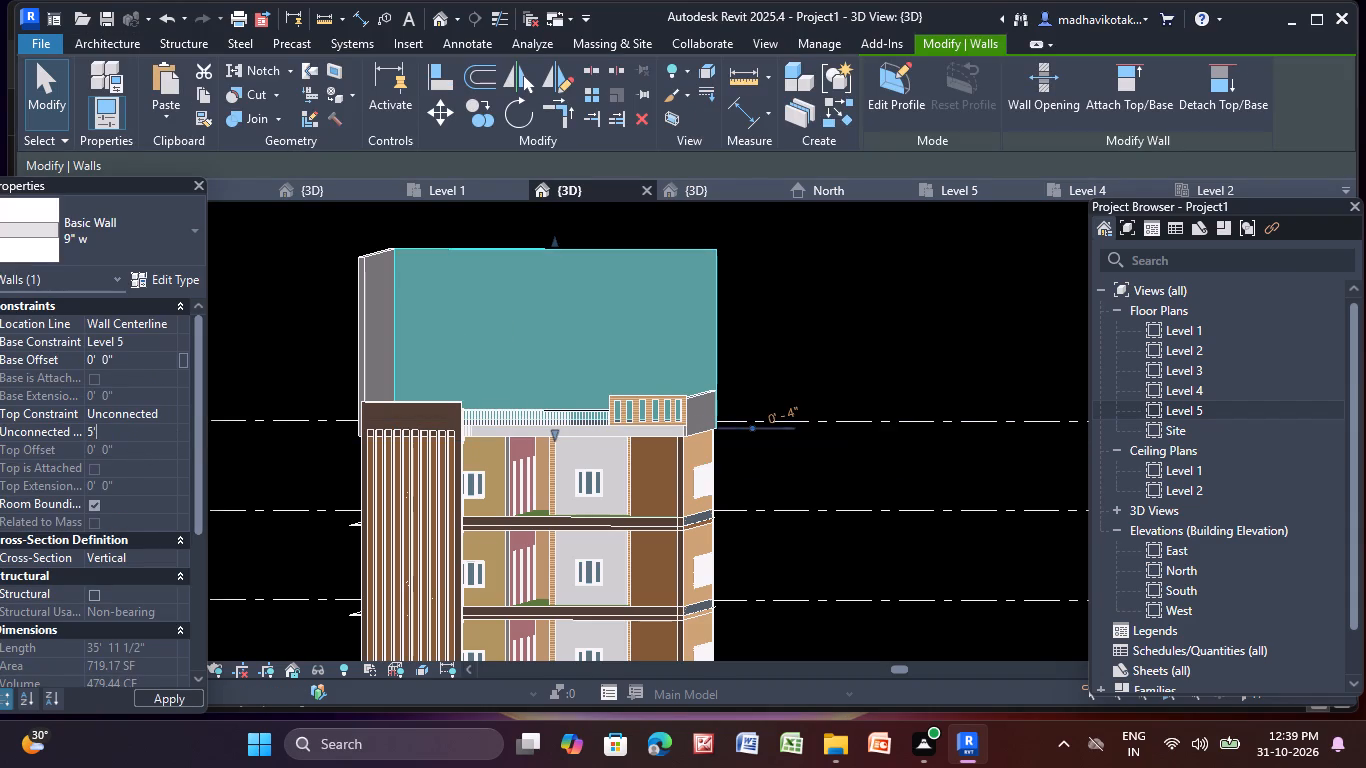
key(Return)
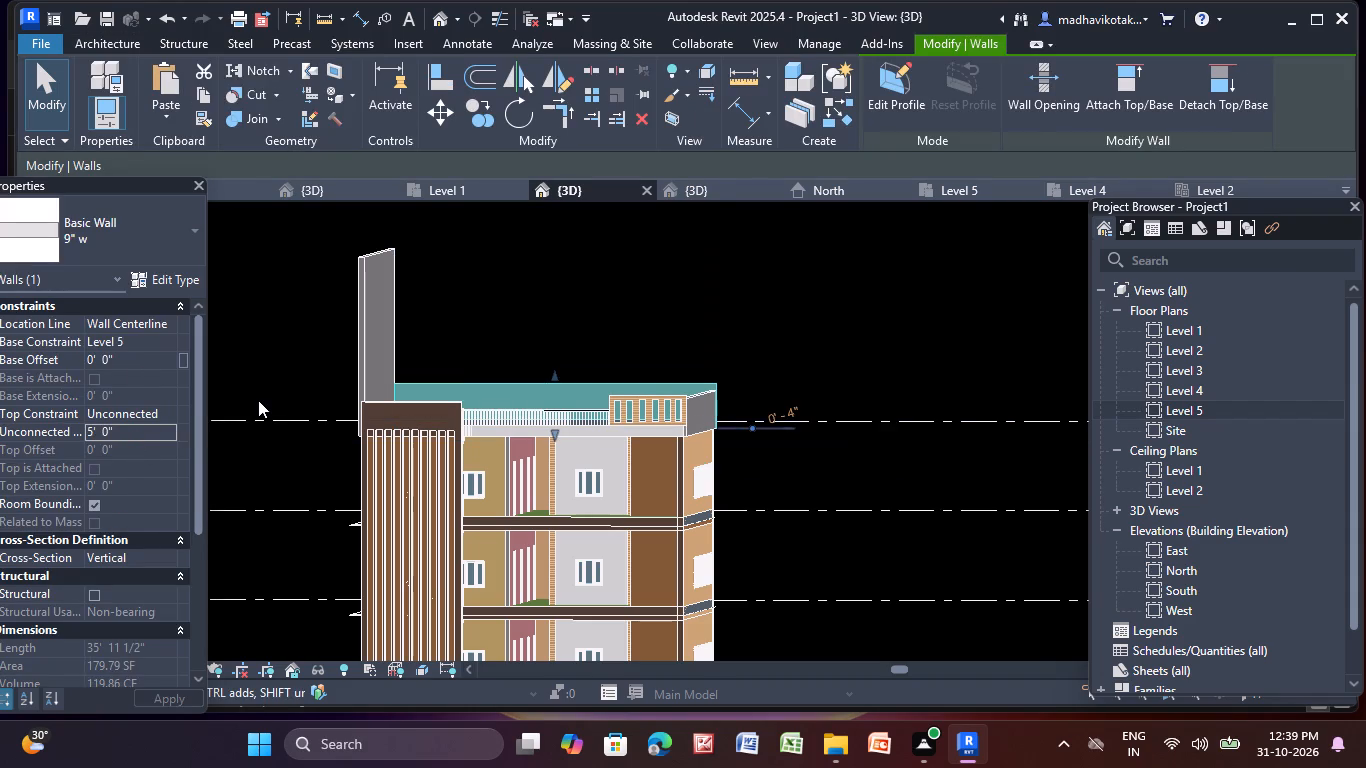
click(258, 400)
Set the unconnected height of the west Level 5 wall, behind the vertical-finned facade block, to 5'.
click(368, 305)
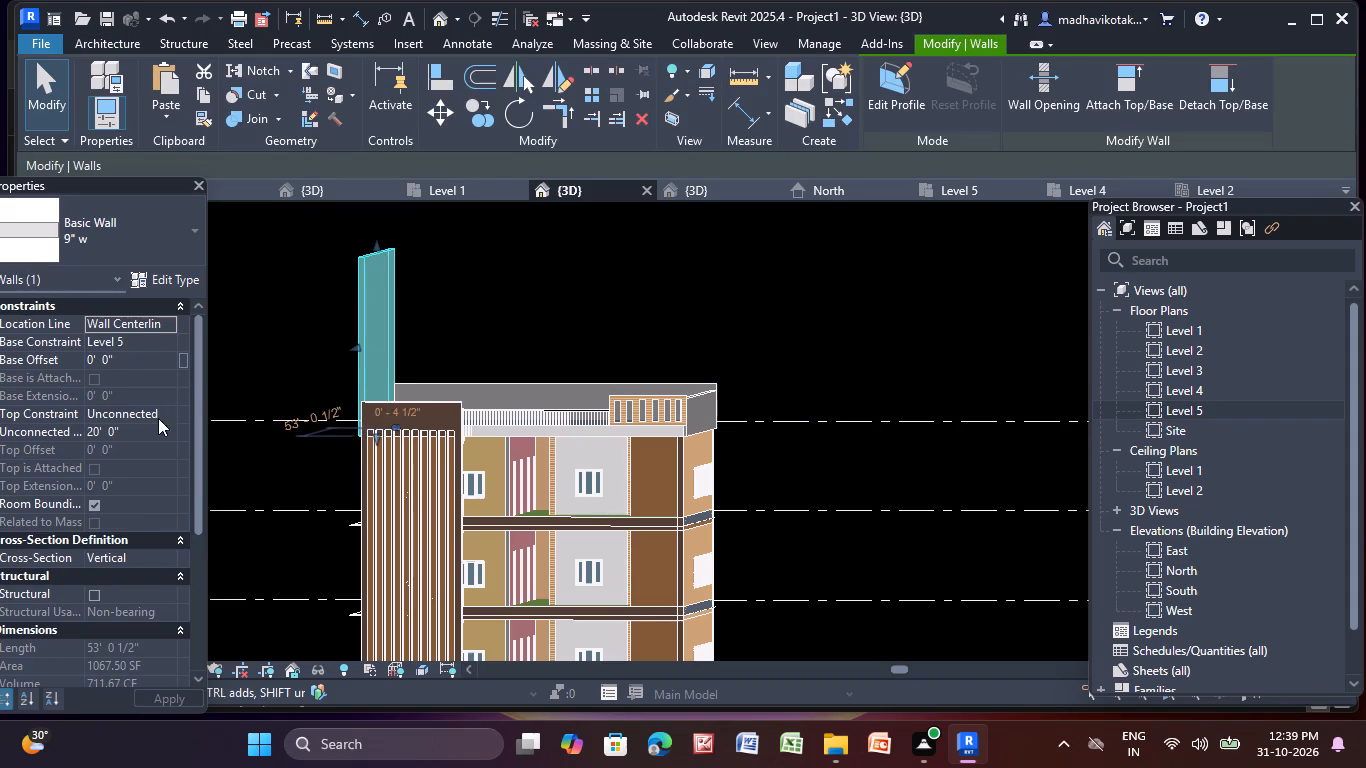
click(155, 426)
key(BackSpace)
text(5')
key(Return)
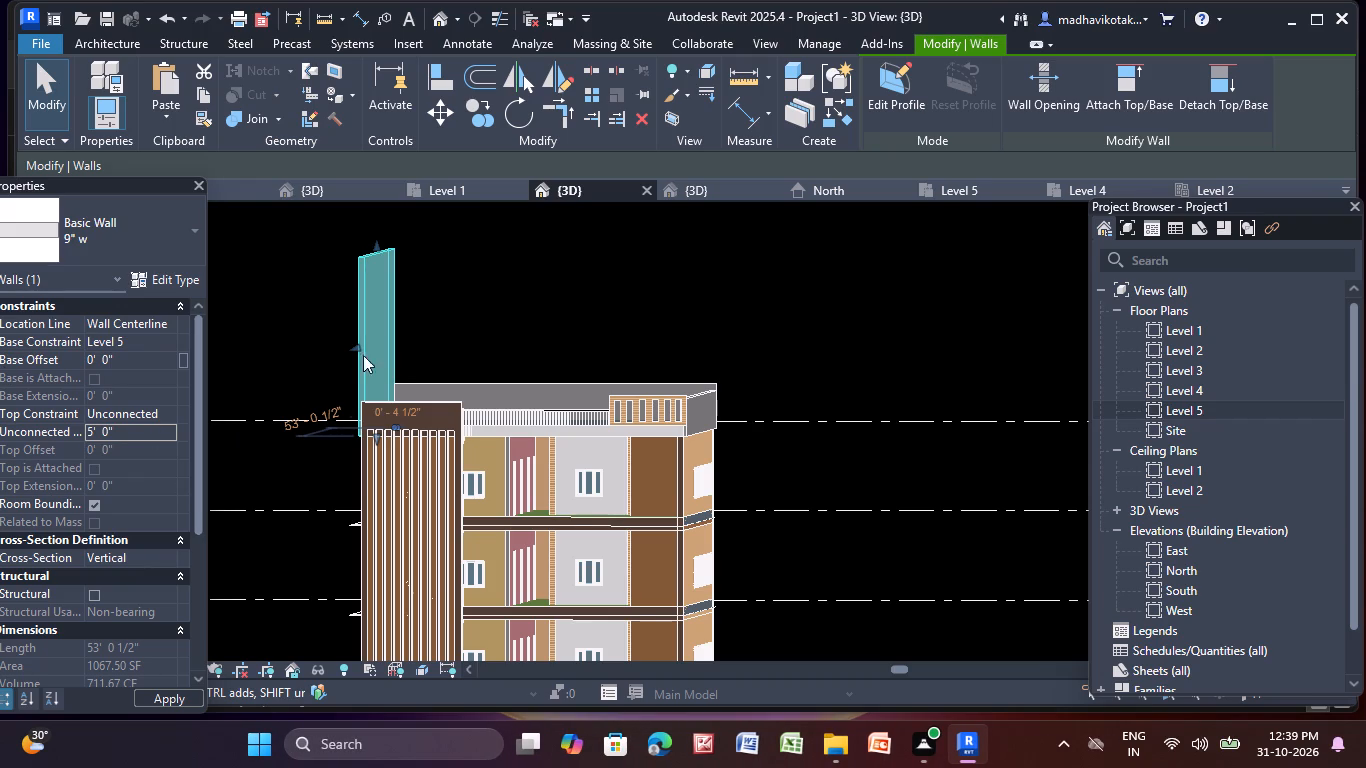
click(325, 331)
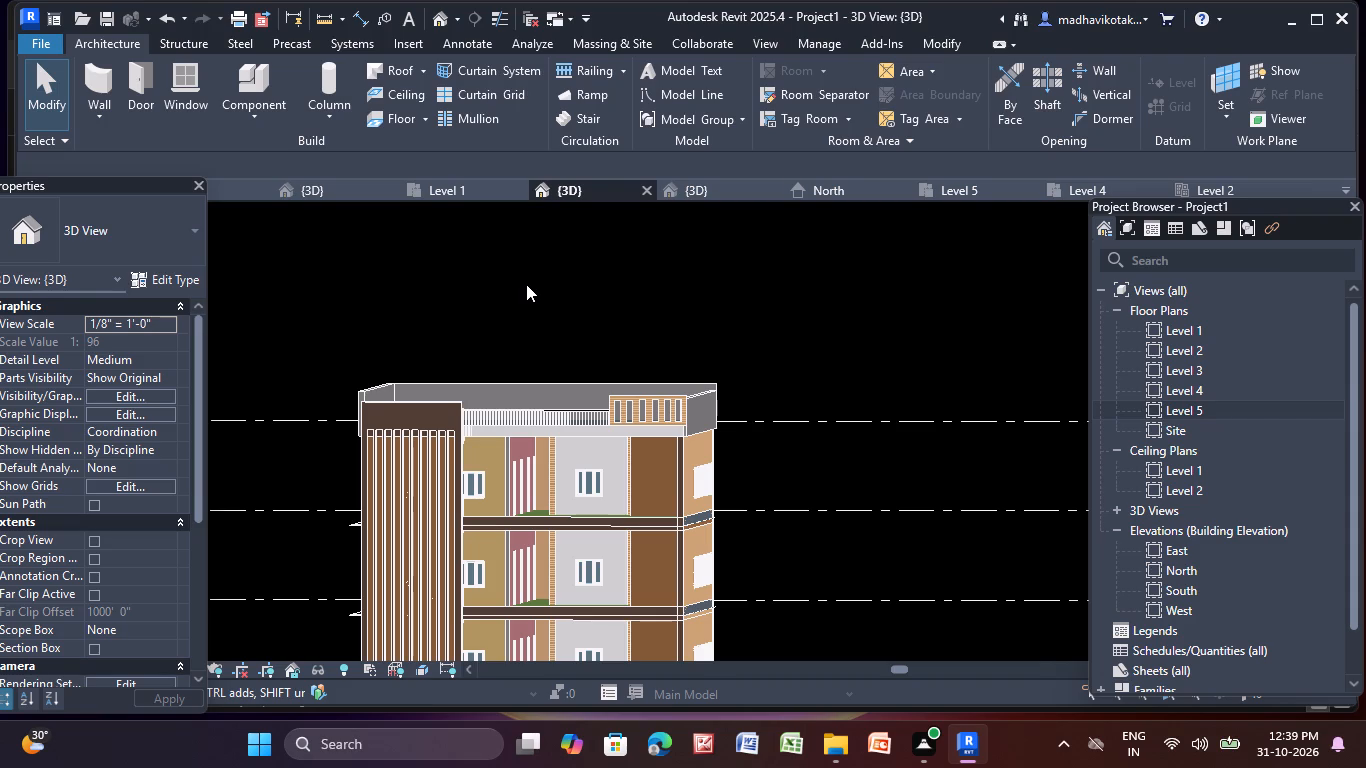
Pull the west roof-edge wall's top edge down to an unconnected height of about 3' 10 1/2".
scroll(526, 284, down, 2)
shift+middle_drag(526, 284, 626, 302)
scroll(512, 363, up, 20)
scroll(542, 369, down, 2)
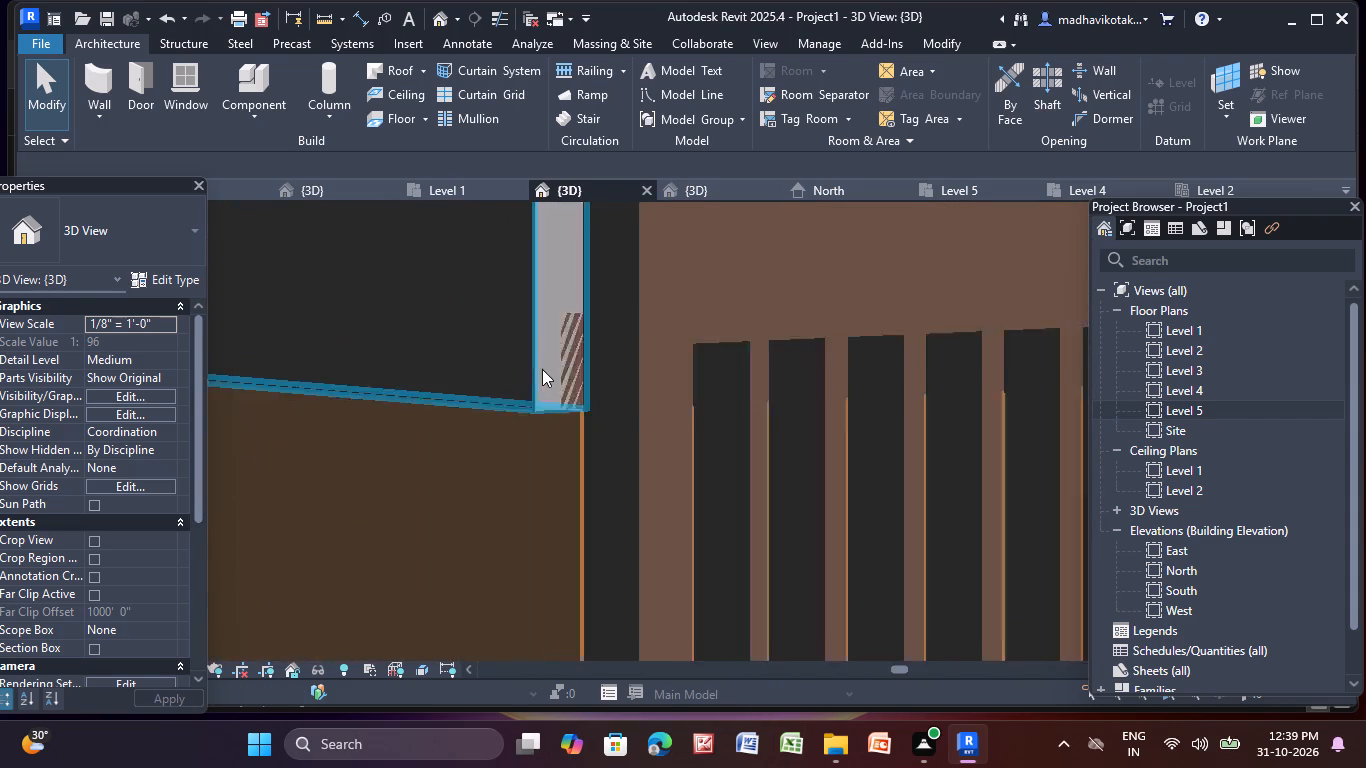
scroll(542, 369, down, 14)
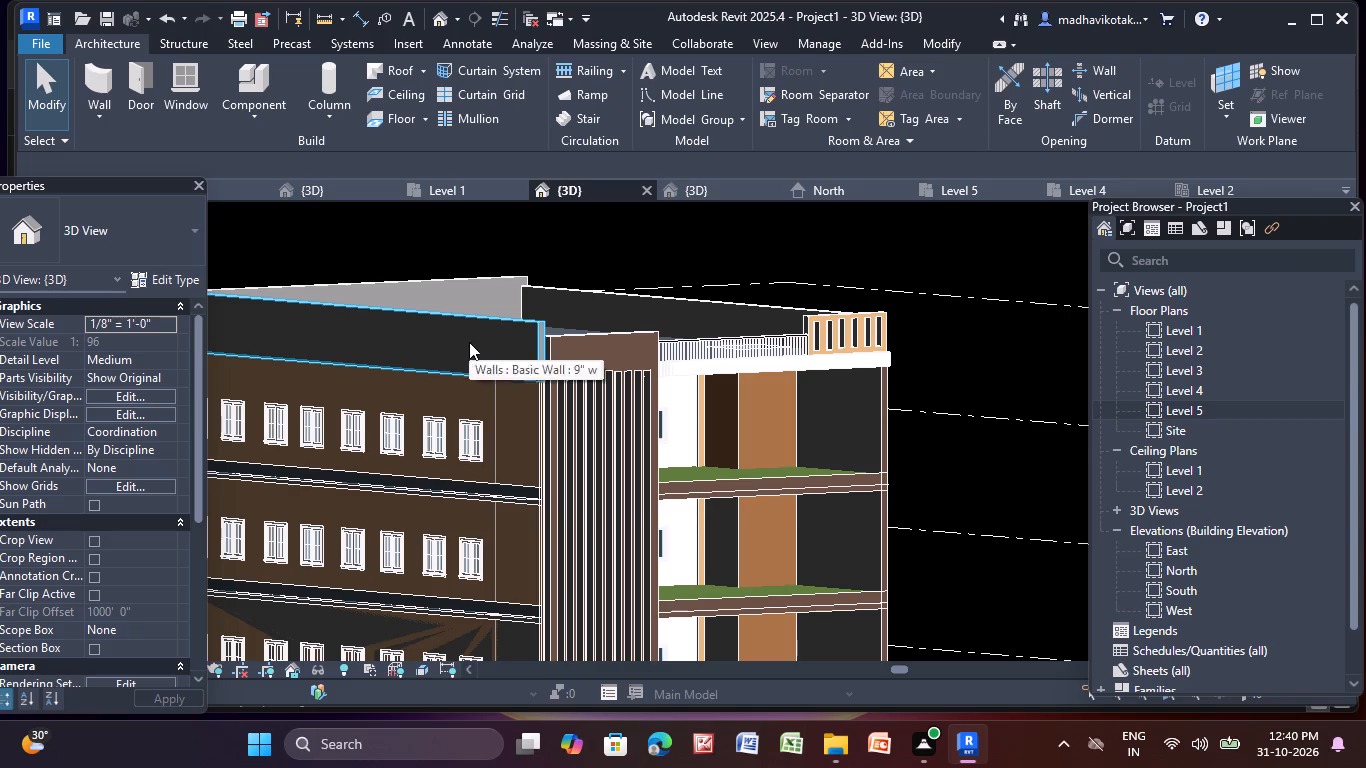
click(469, 342)
middle_drag(469, 342, 561, 383)
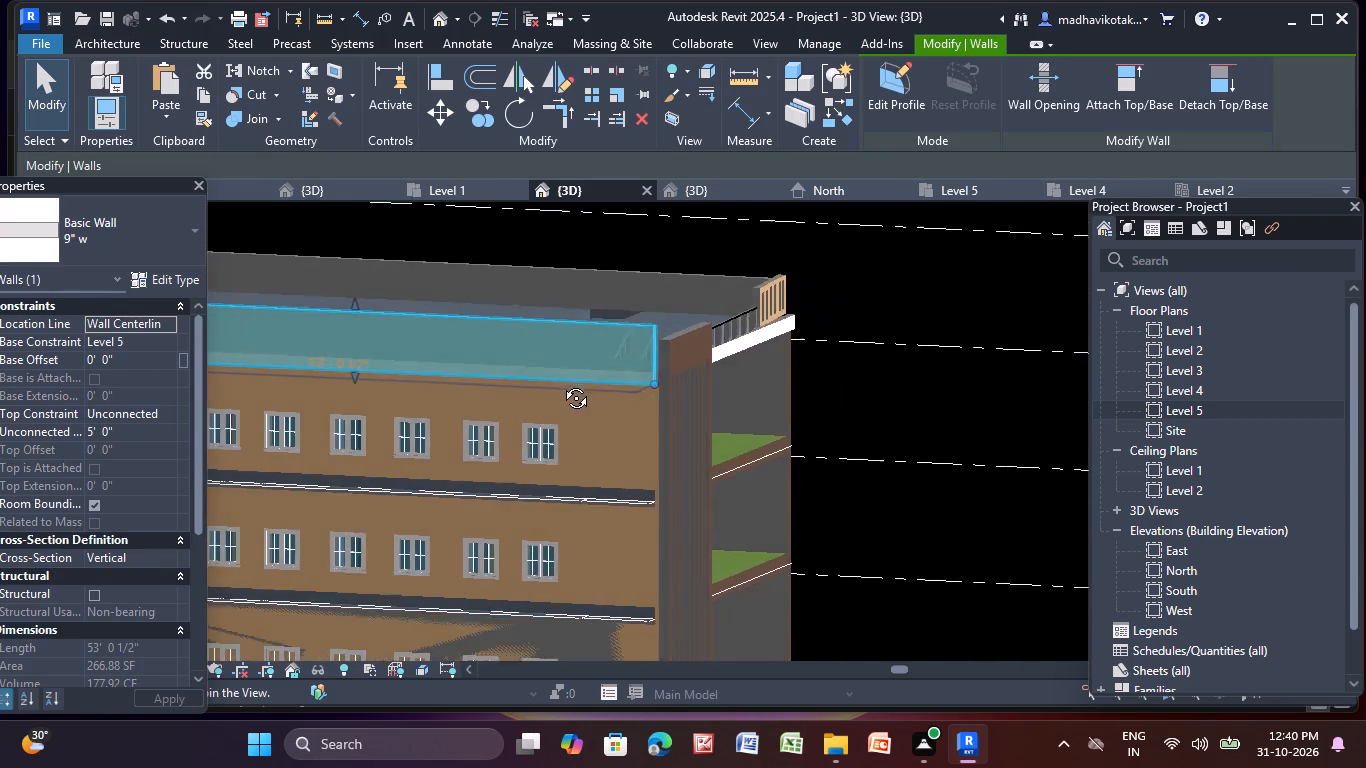
middle_drag(561, 383, 607, 383)
scroll(607, 383, down, 3)
middle_drag(607, 383, 721, 394)
middle_drag(721, 394, 716, 395)
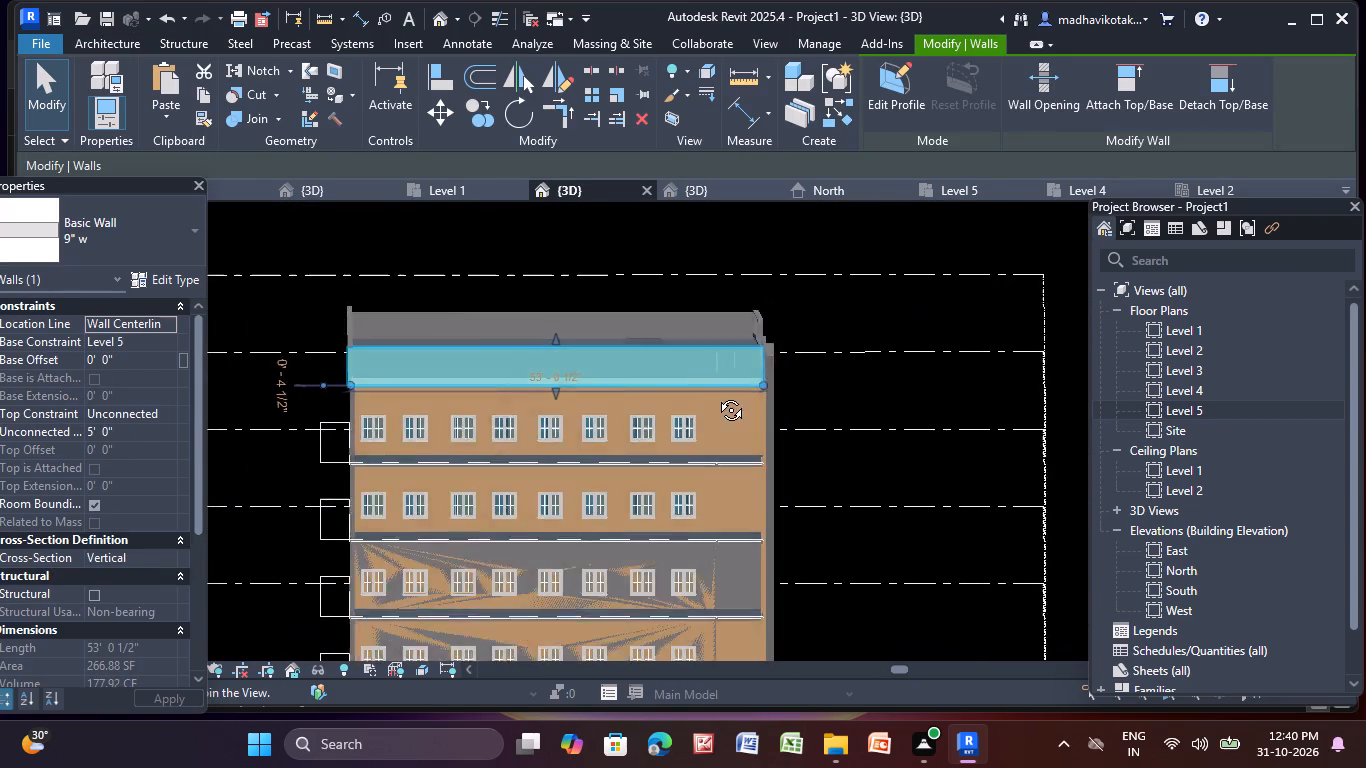
middle_drag(716, 395, 626, 424)
scroll(592, 371, up, 10)
scroll(475, 339, down, 3)
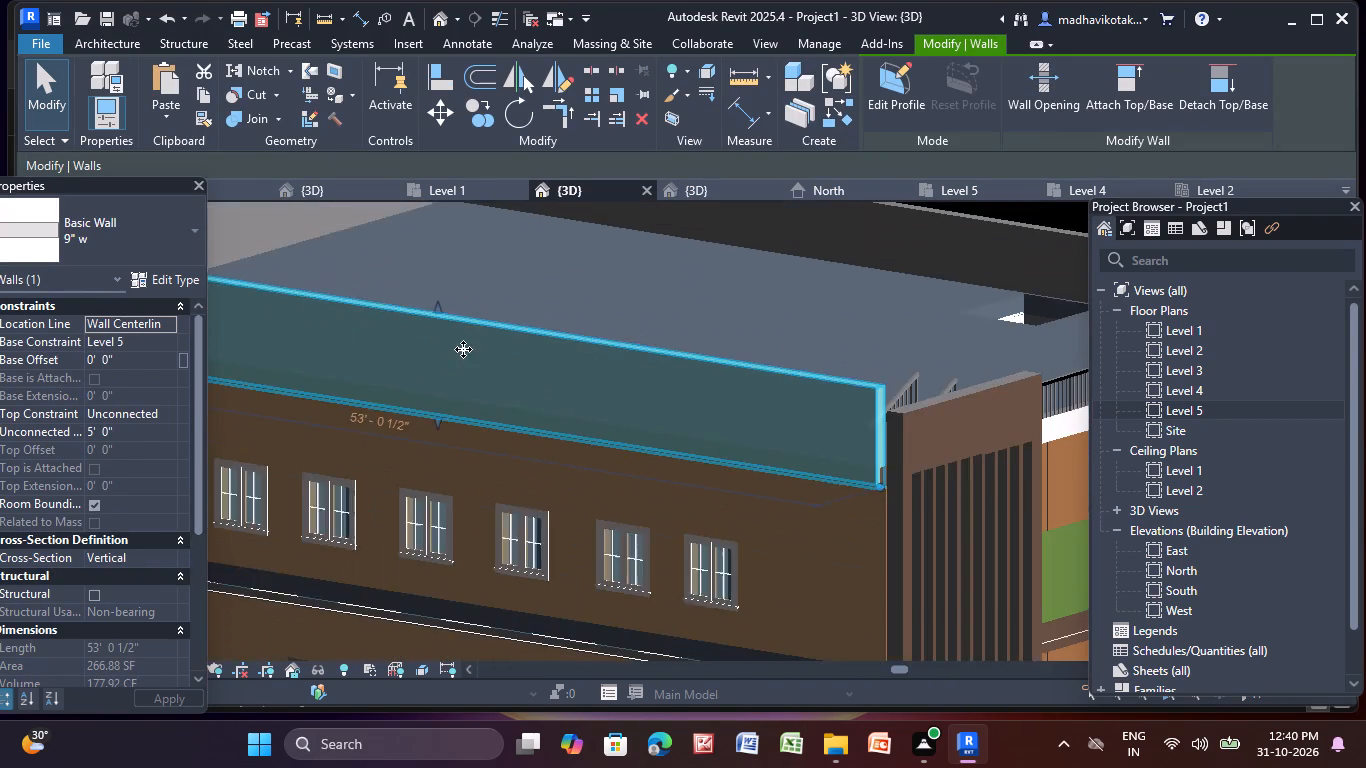
middle_drag(445, 333, 247, 279)
middle_drag(287, 276, 305, 304)
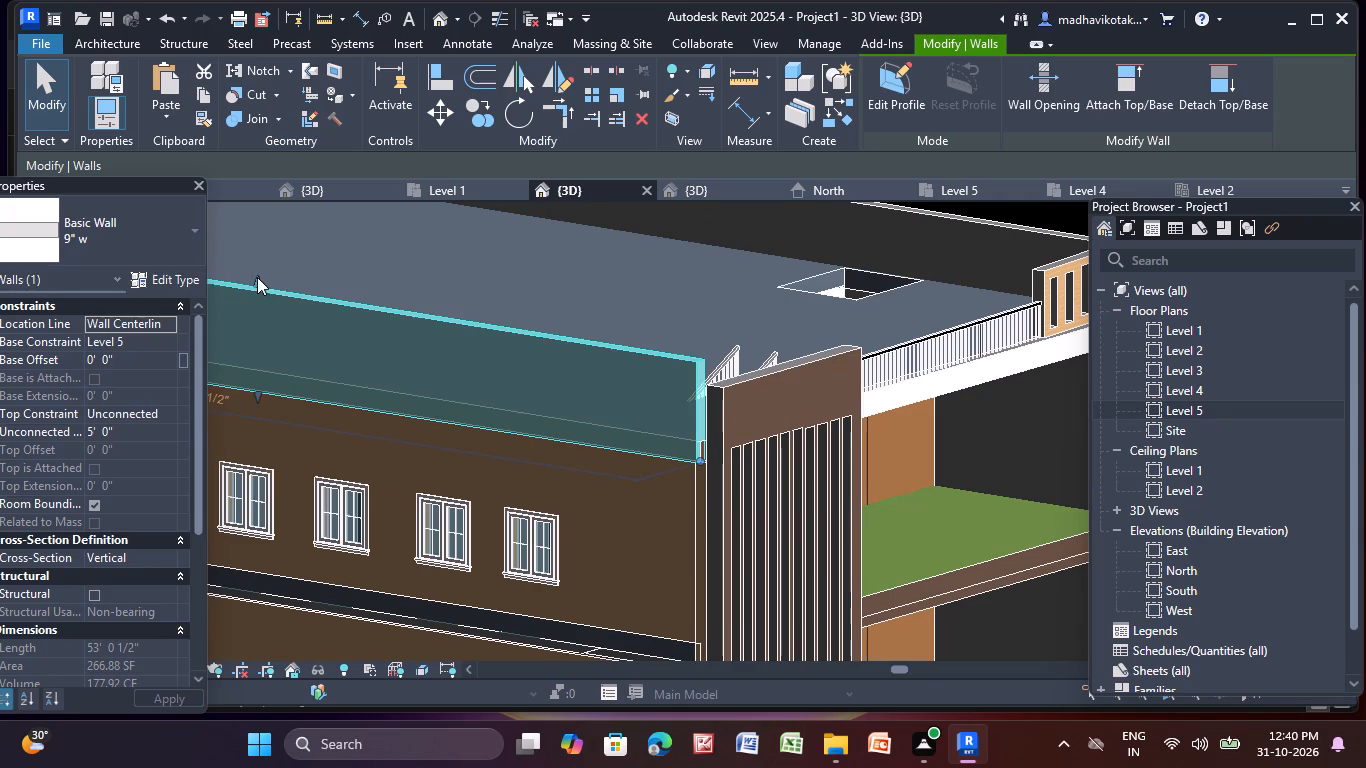
drag(257, 277, 253, 308)
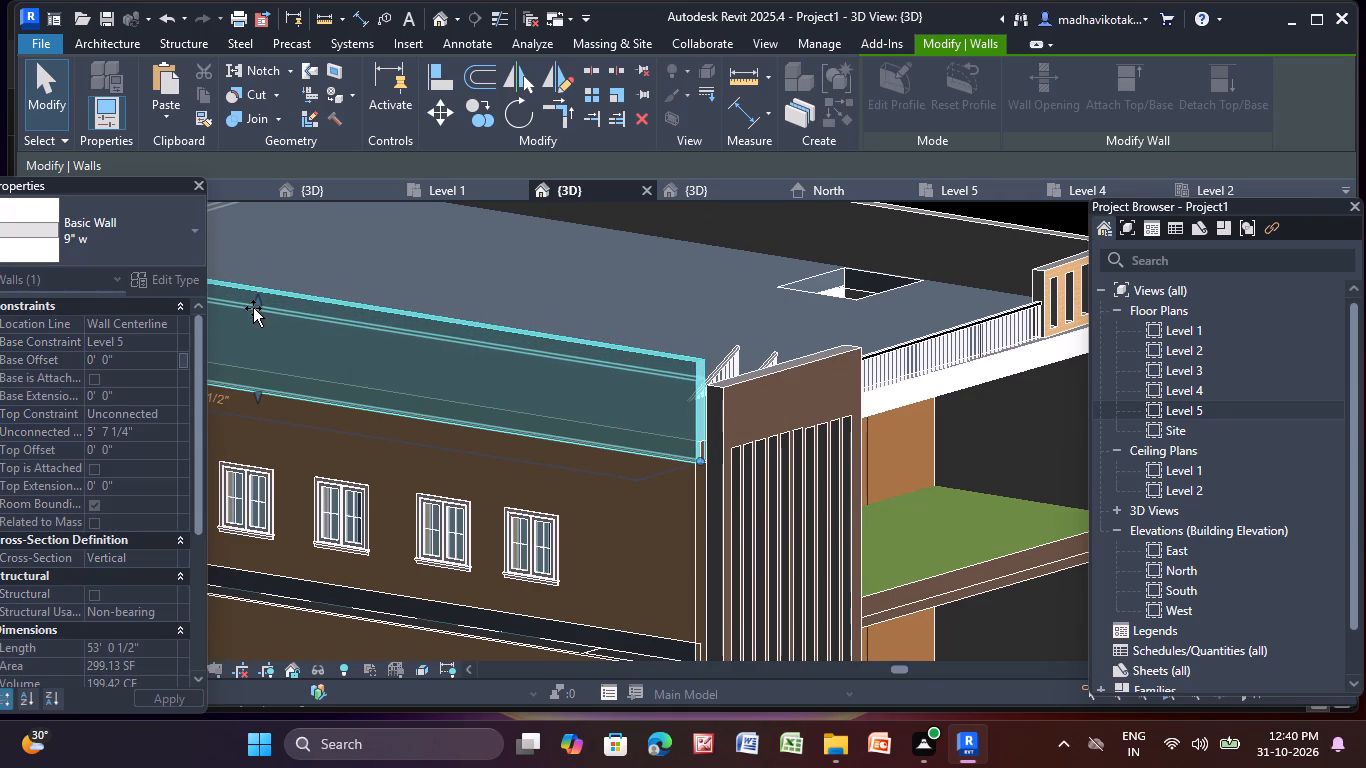
drag(253, 308, 253, 312)
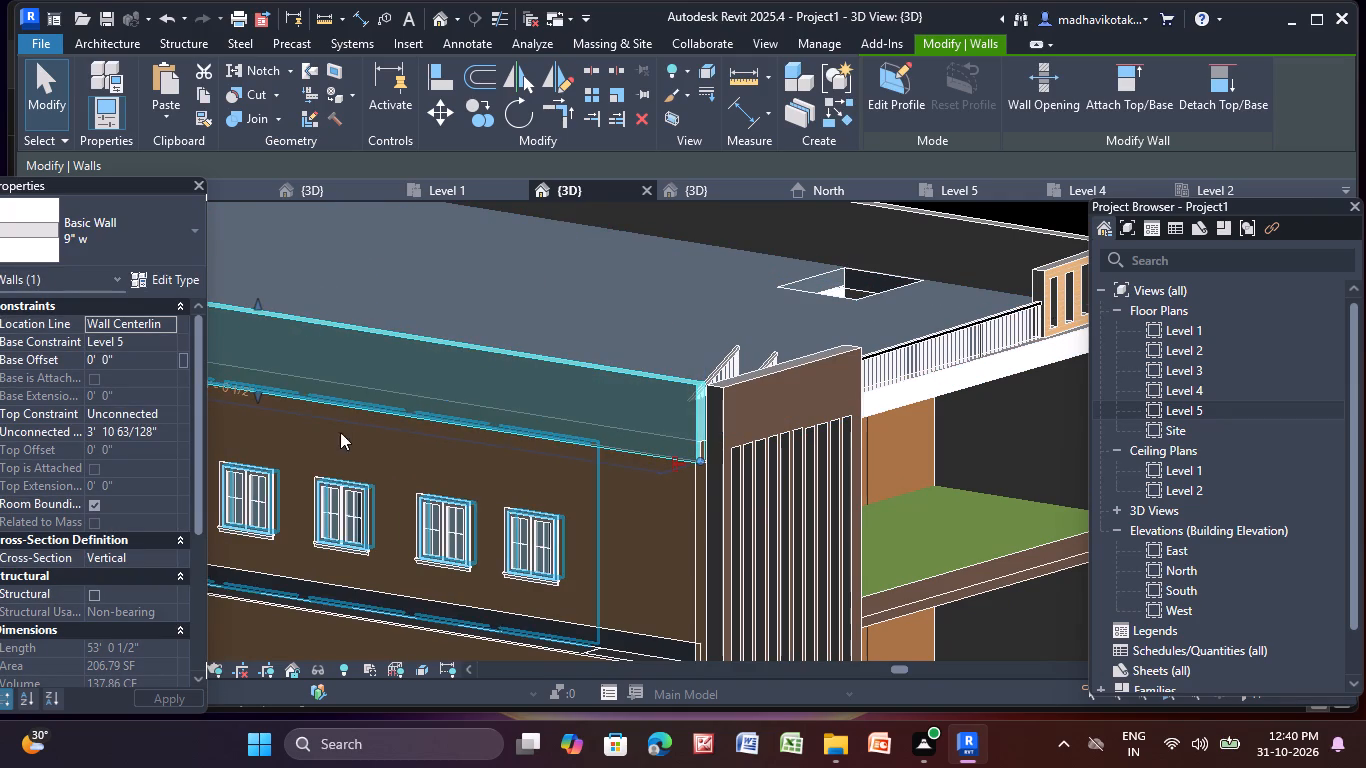
key(Escape)
Pull the rear roof-edge wall's top edge down to an unconnected height of about 3' 10 3/8", lining it up with the adjoining west wall.
scroll(342, 566, down, 5)
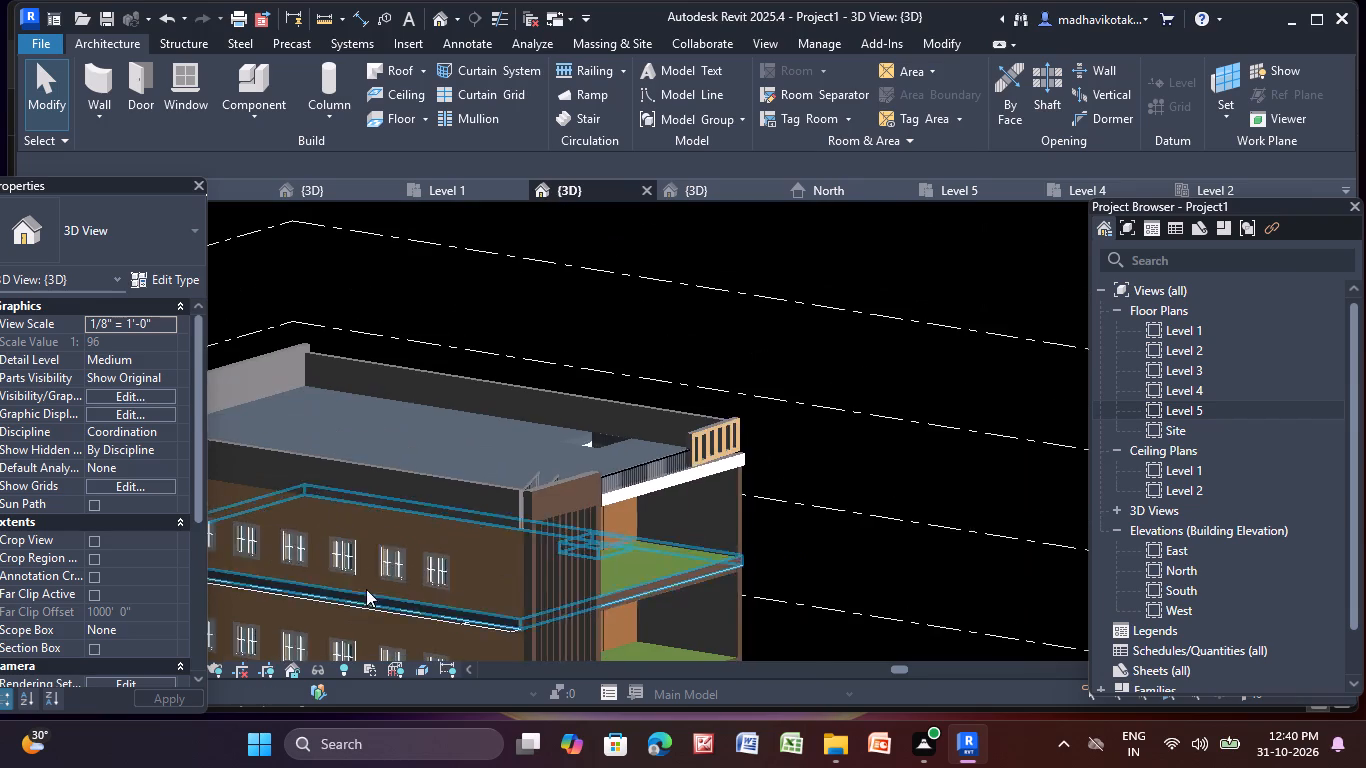
scroll(363, 558, down, 2)
middle_drag(372, 562, 554, 516)
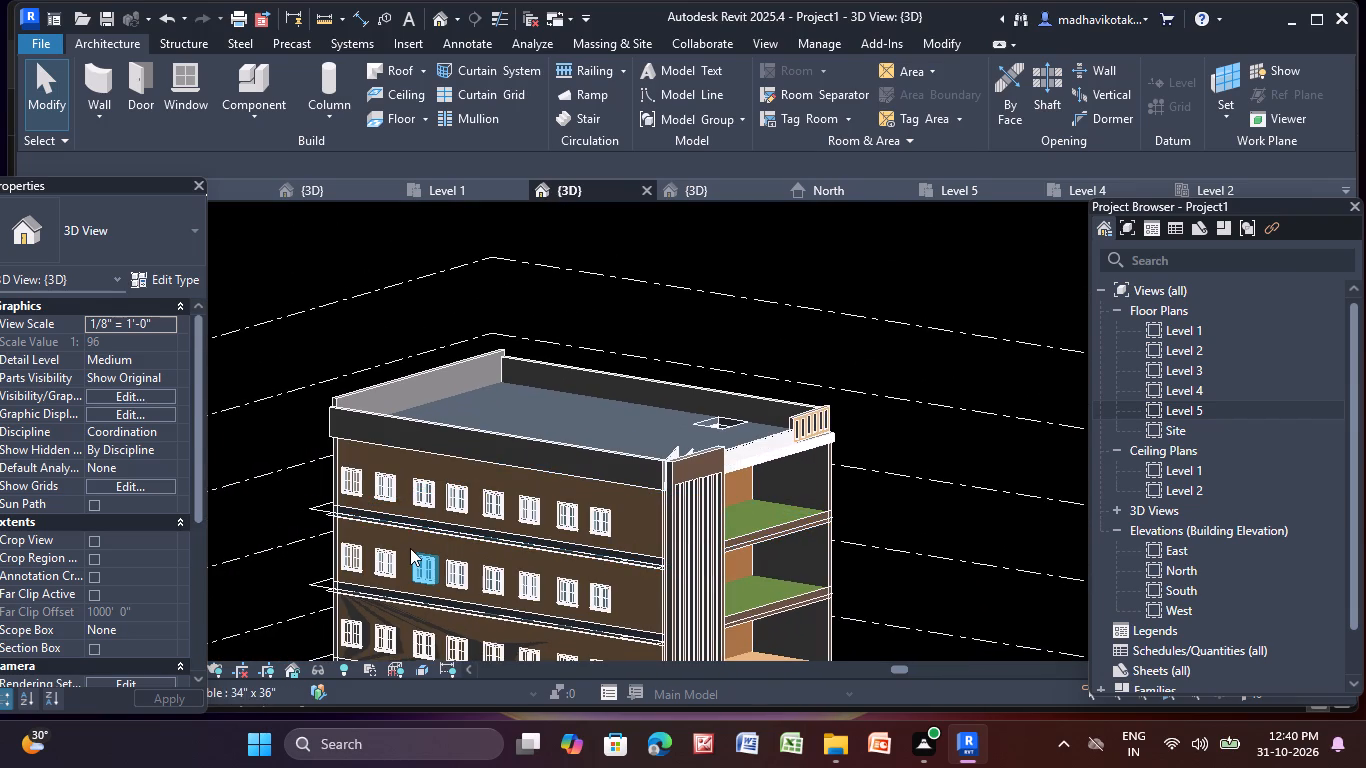
middle_drag(410, 560, 705, 576)
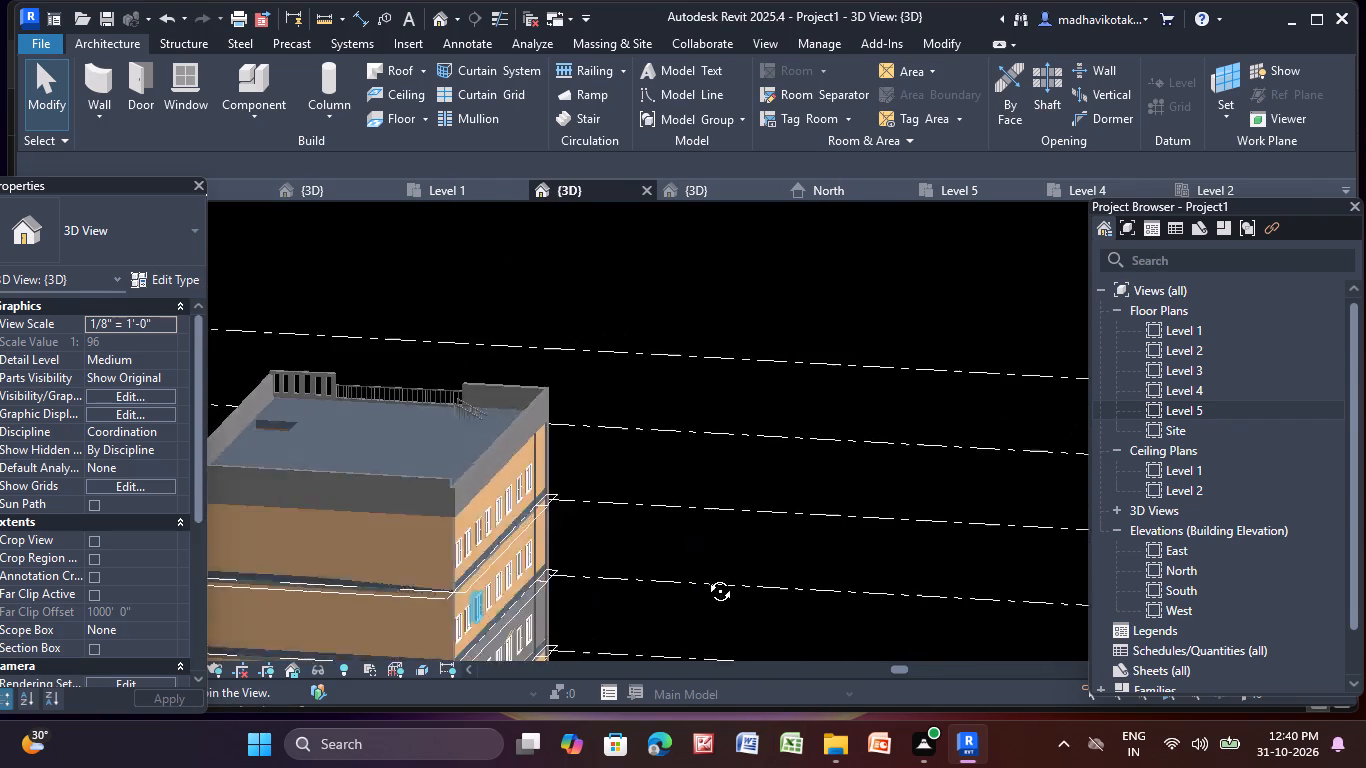
middle_drag(705, 576, 715, 543)
shift+middle_drag(692, 546, 630, 552)
scroll(606, 536, down, 2)
middle_drag(606, 536, 727, 511)
scroll(371, 455, up, 4)
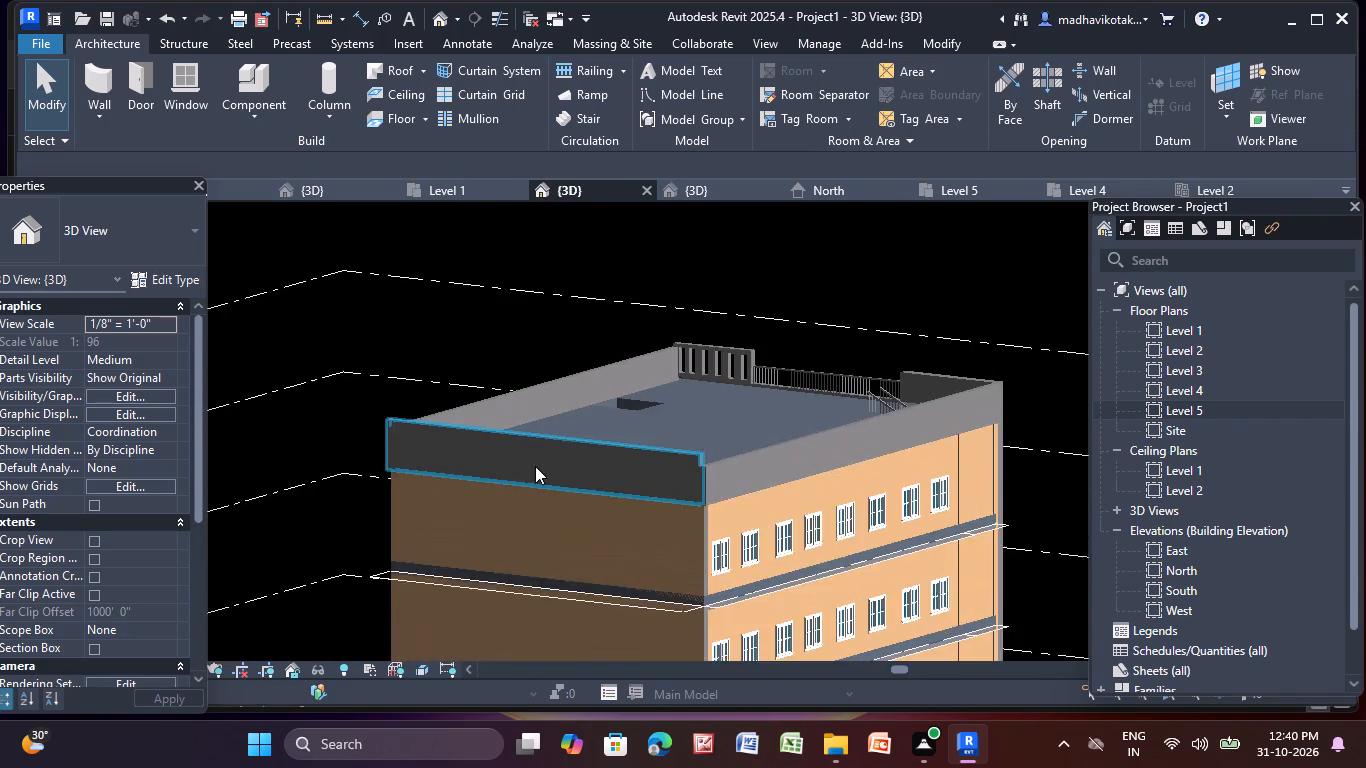
scroll(535, 466, up, 3)
click(548, 480)
middle_drag(548, 480, 379, 431)
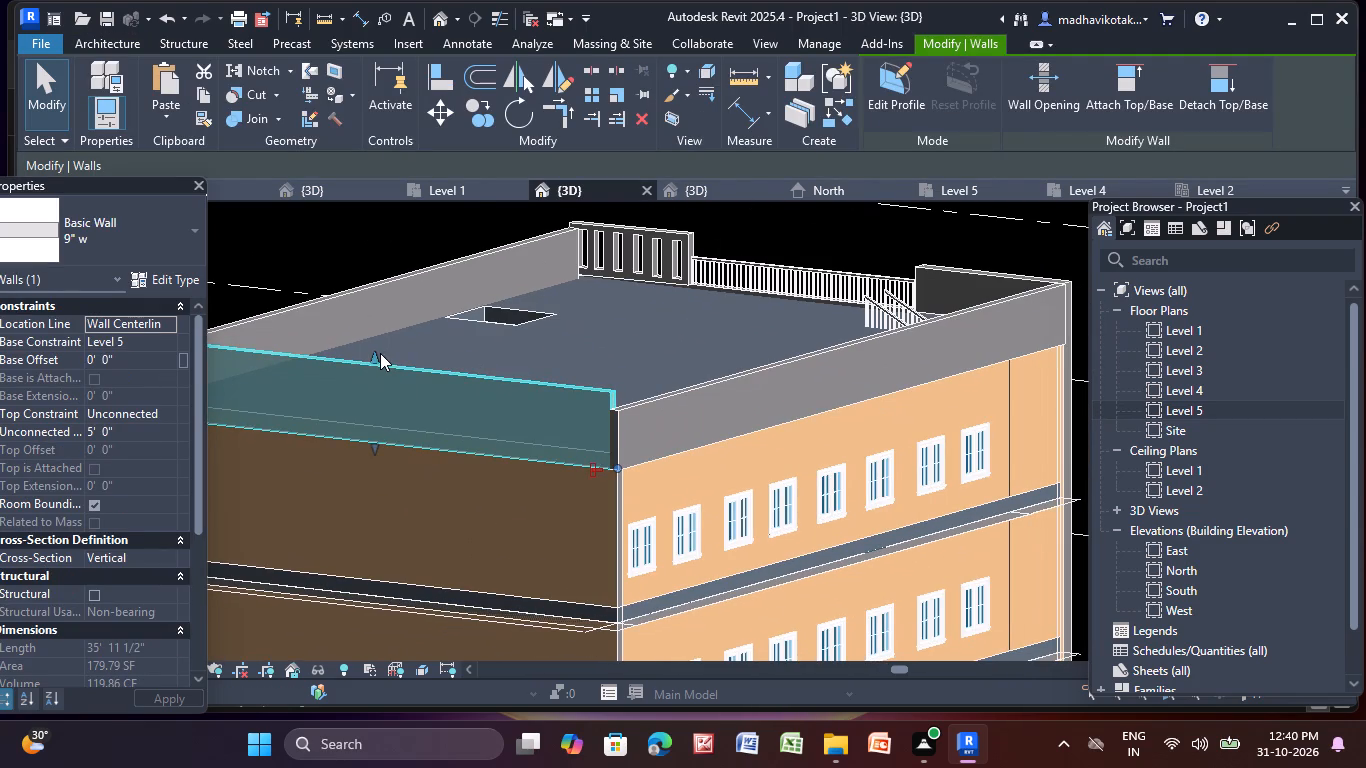
drag(375, 357, 378, 379)
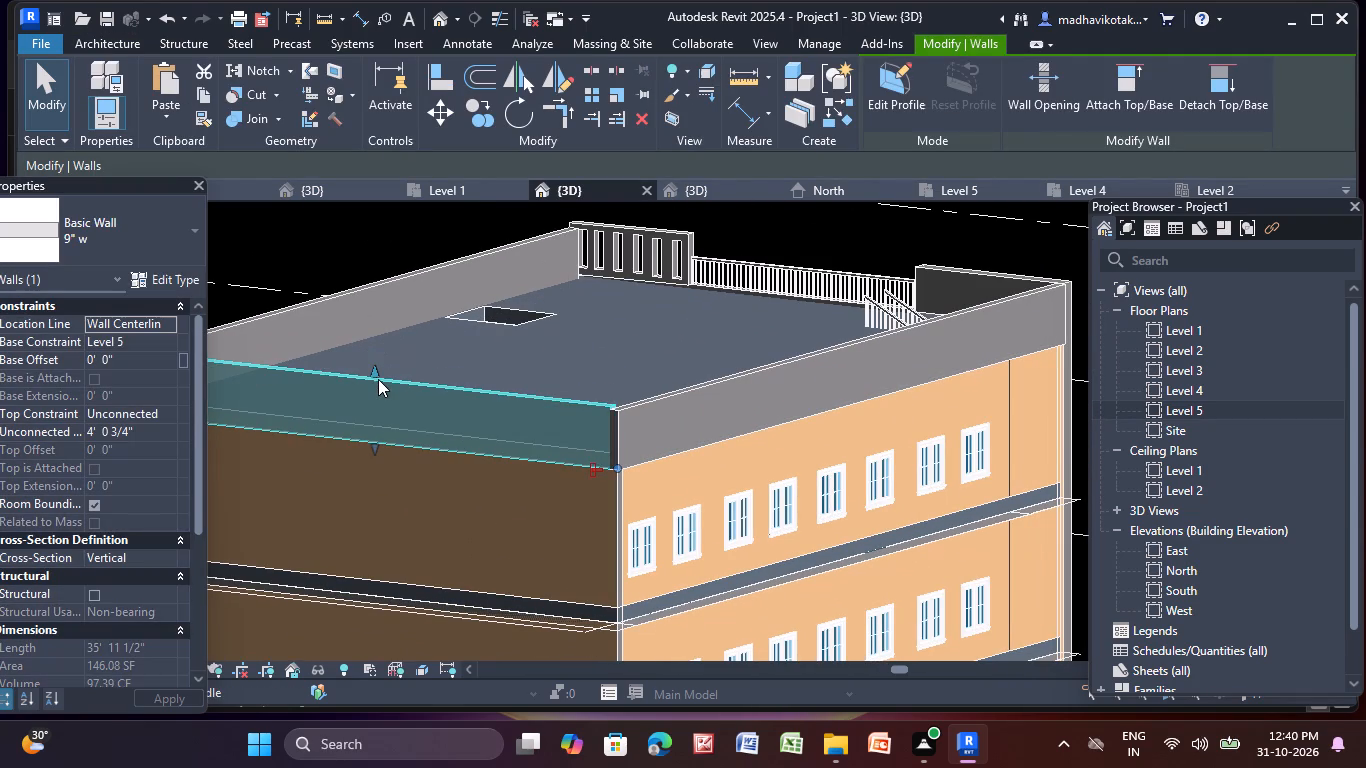
scroll(387, 381, up, 5)
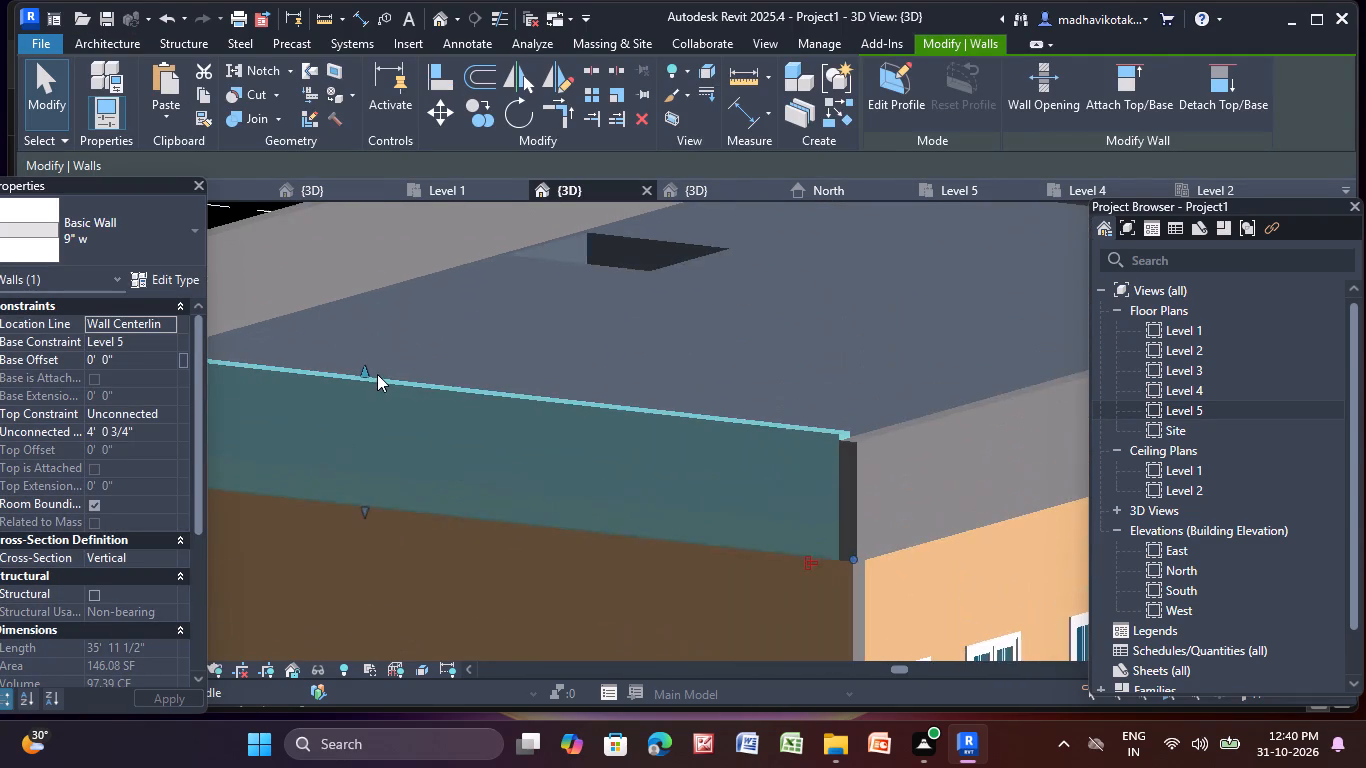
drag(363, 366, 361, 381)
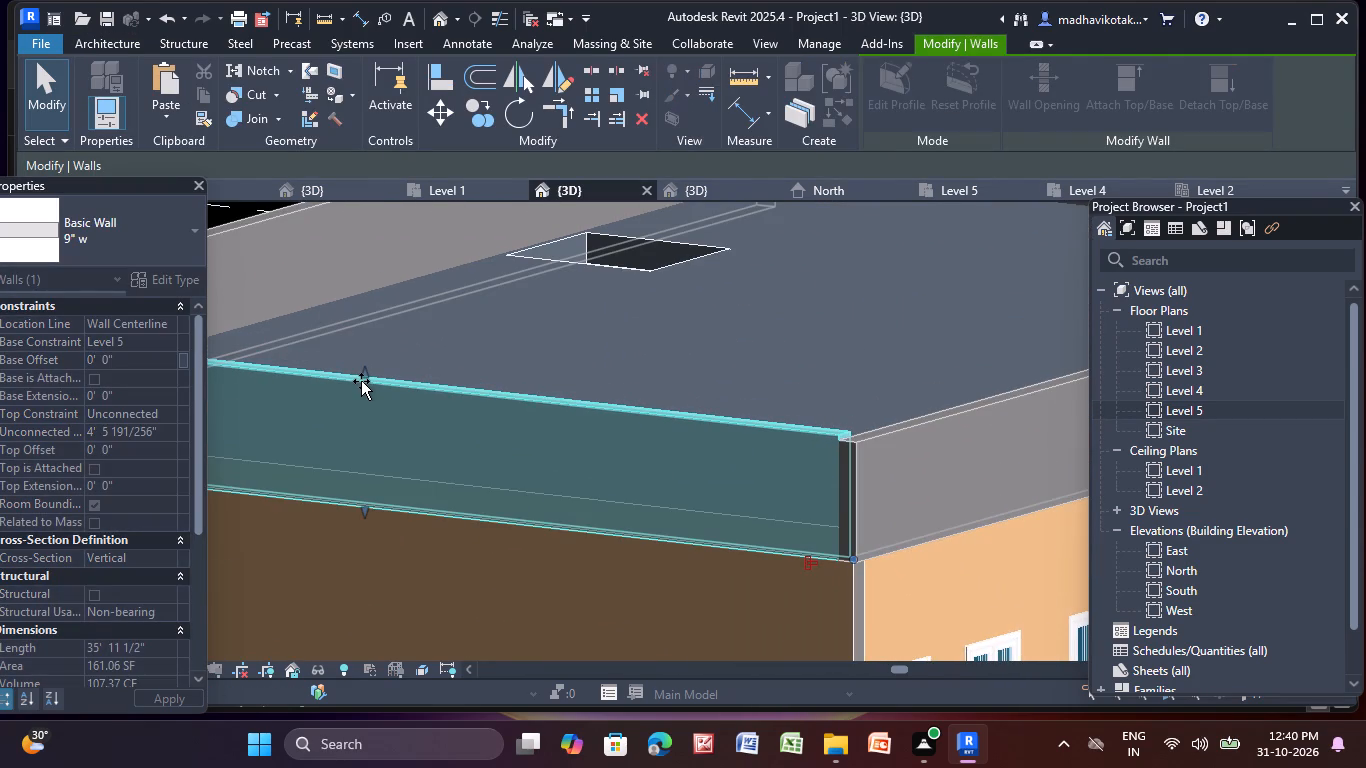
drag(361, 381, 359, 385)
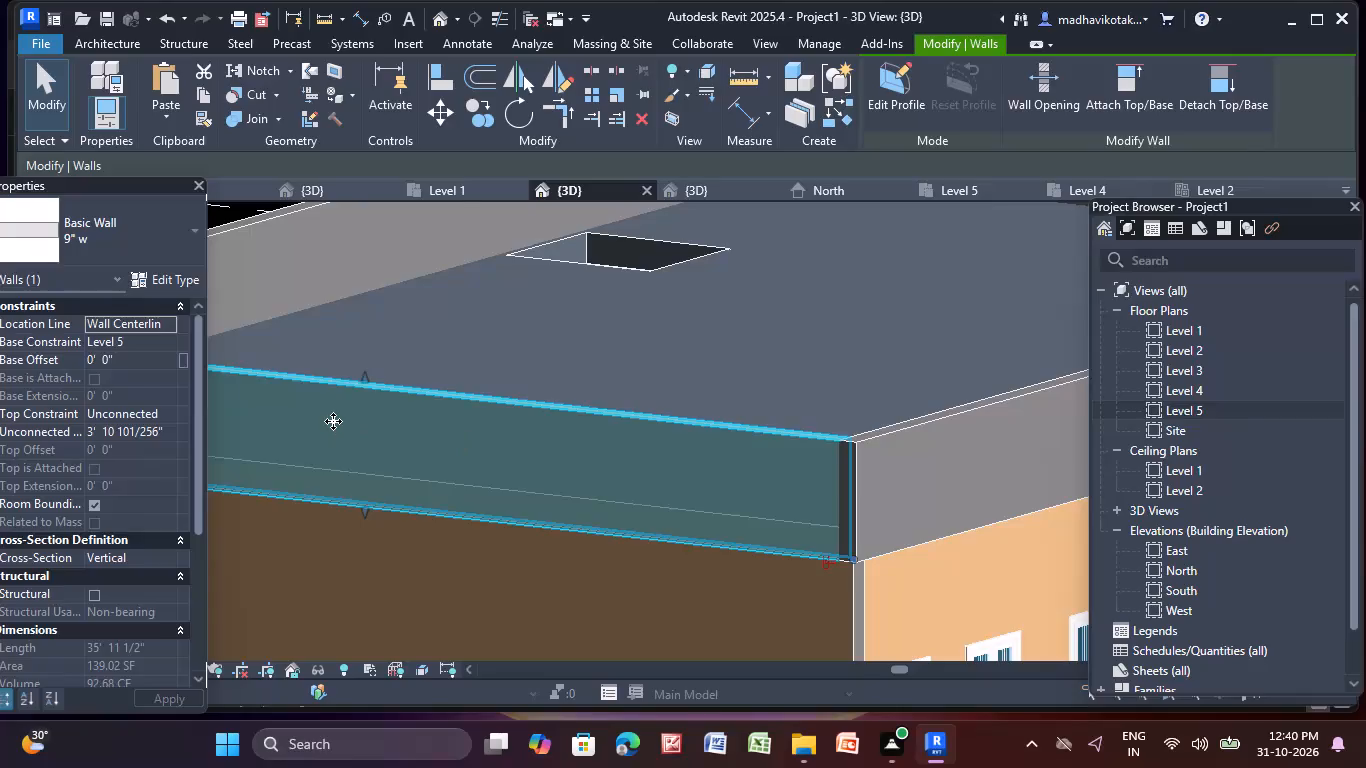
key(Escape)
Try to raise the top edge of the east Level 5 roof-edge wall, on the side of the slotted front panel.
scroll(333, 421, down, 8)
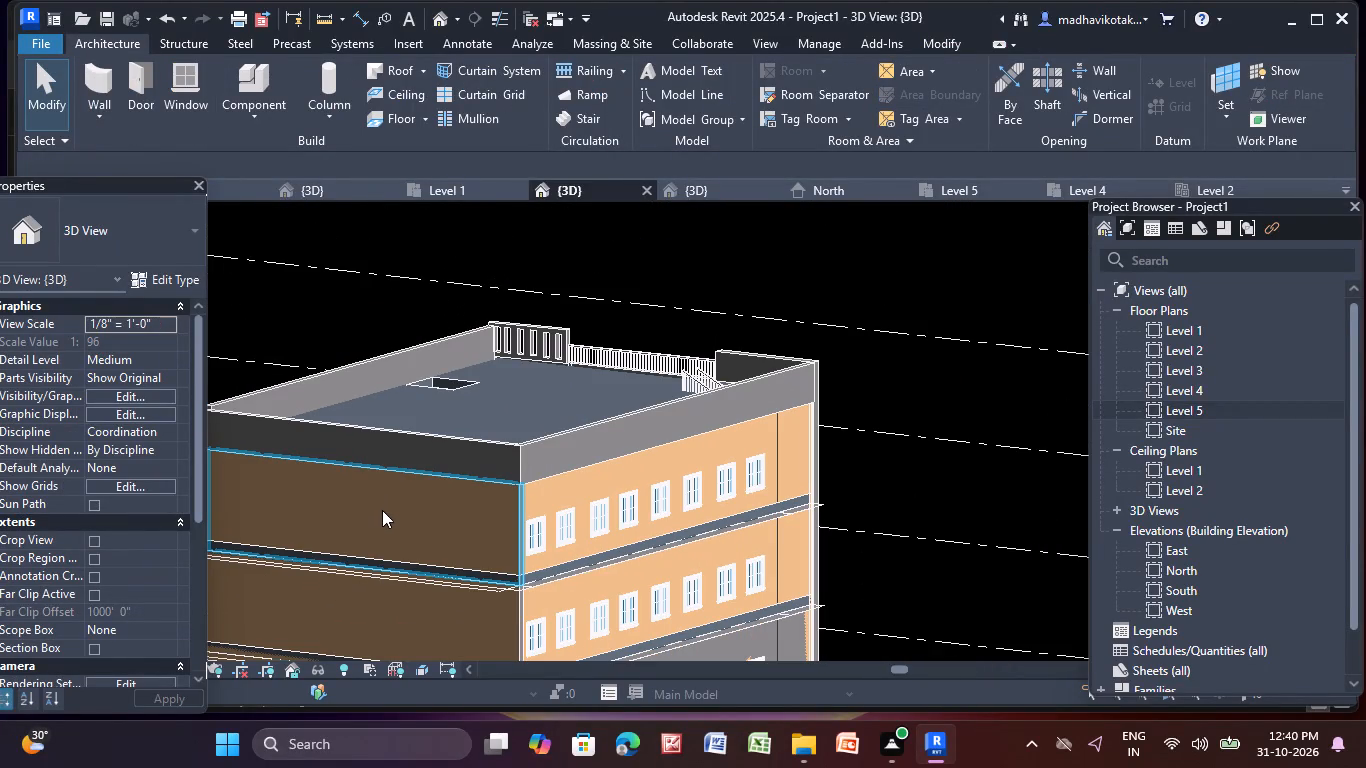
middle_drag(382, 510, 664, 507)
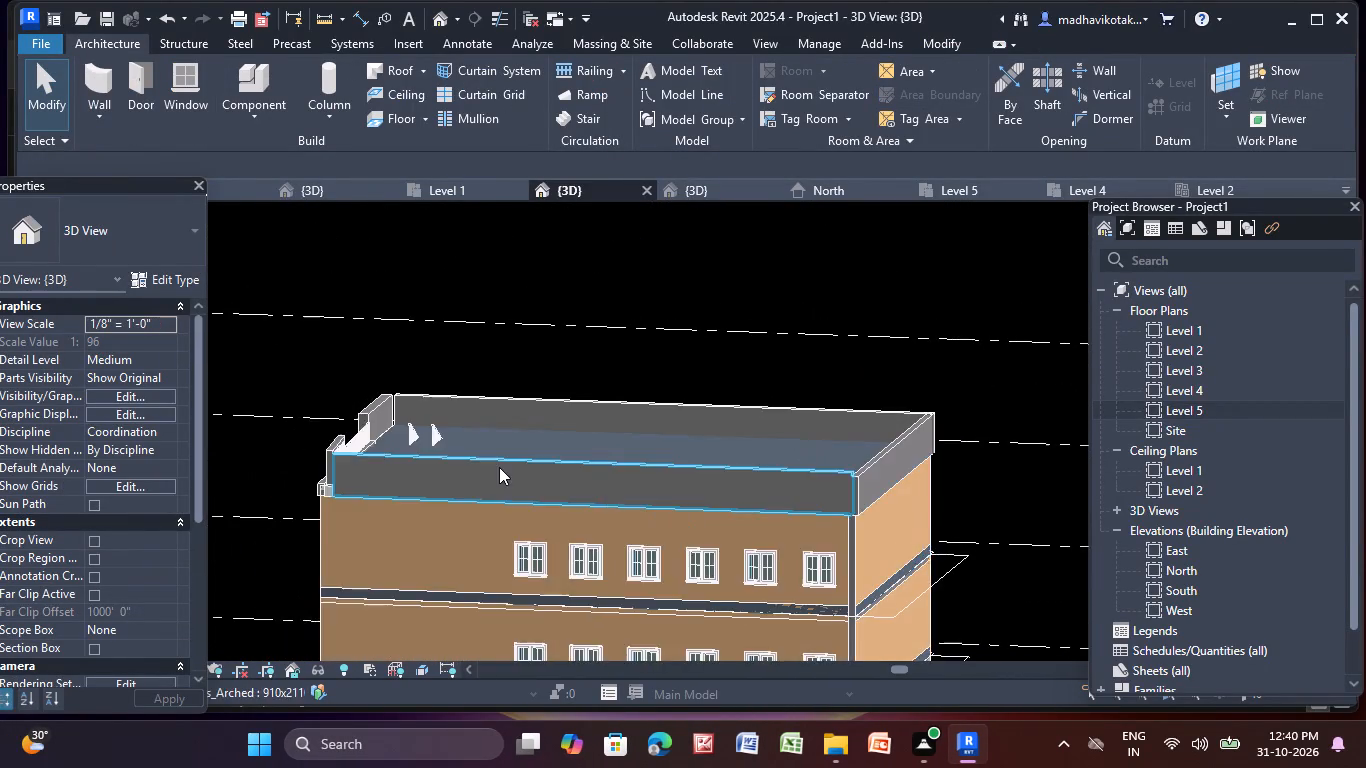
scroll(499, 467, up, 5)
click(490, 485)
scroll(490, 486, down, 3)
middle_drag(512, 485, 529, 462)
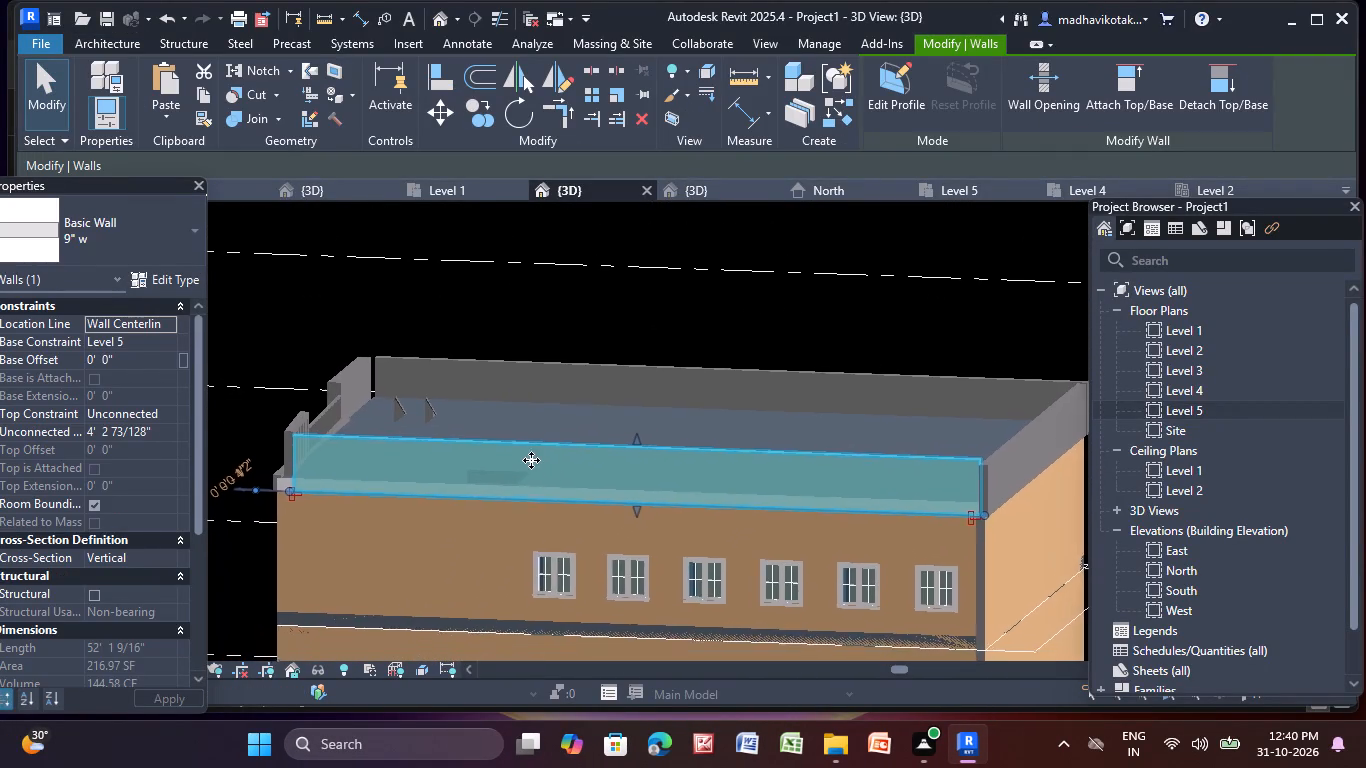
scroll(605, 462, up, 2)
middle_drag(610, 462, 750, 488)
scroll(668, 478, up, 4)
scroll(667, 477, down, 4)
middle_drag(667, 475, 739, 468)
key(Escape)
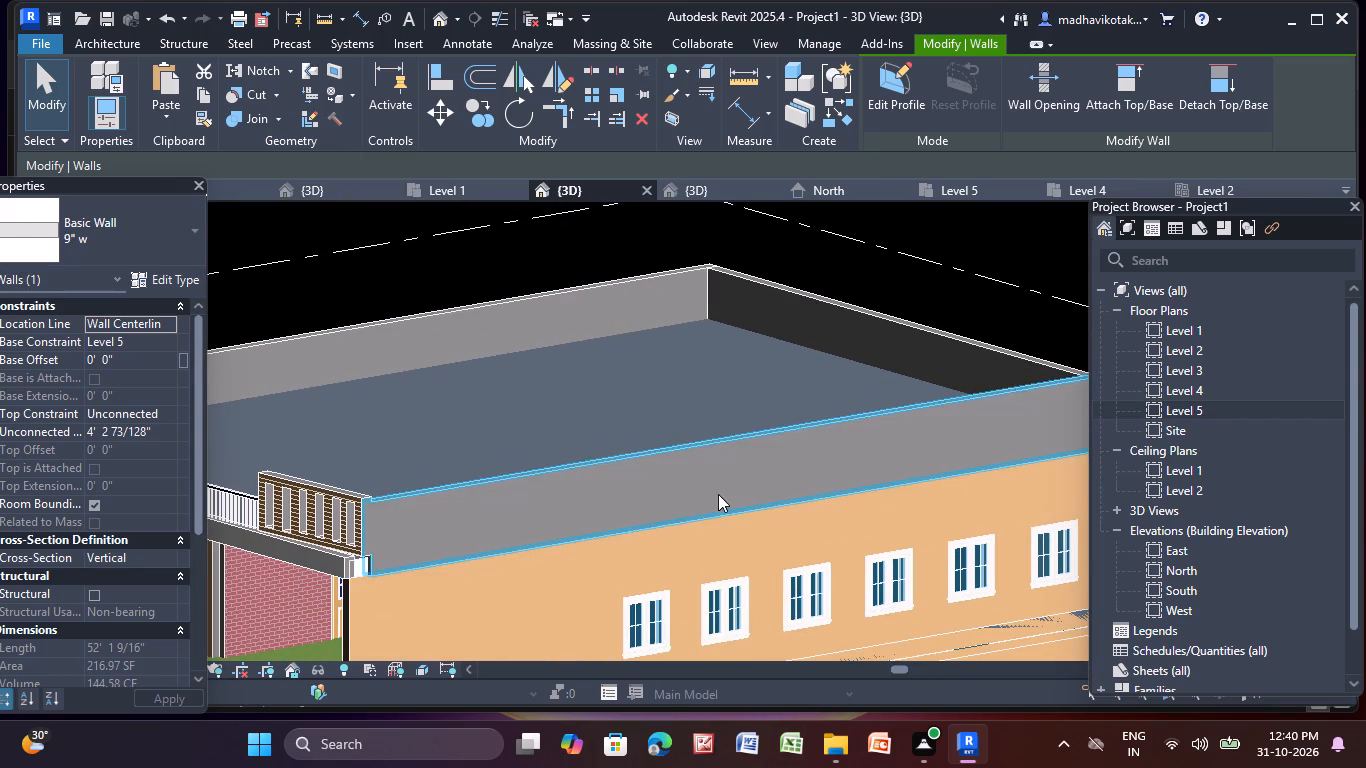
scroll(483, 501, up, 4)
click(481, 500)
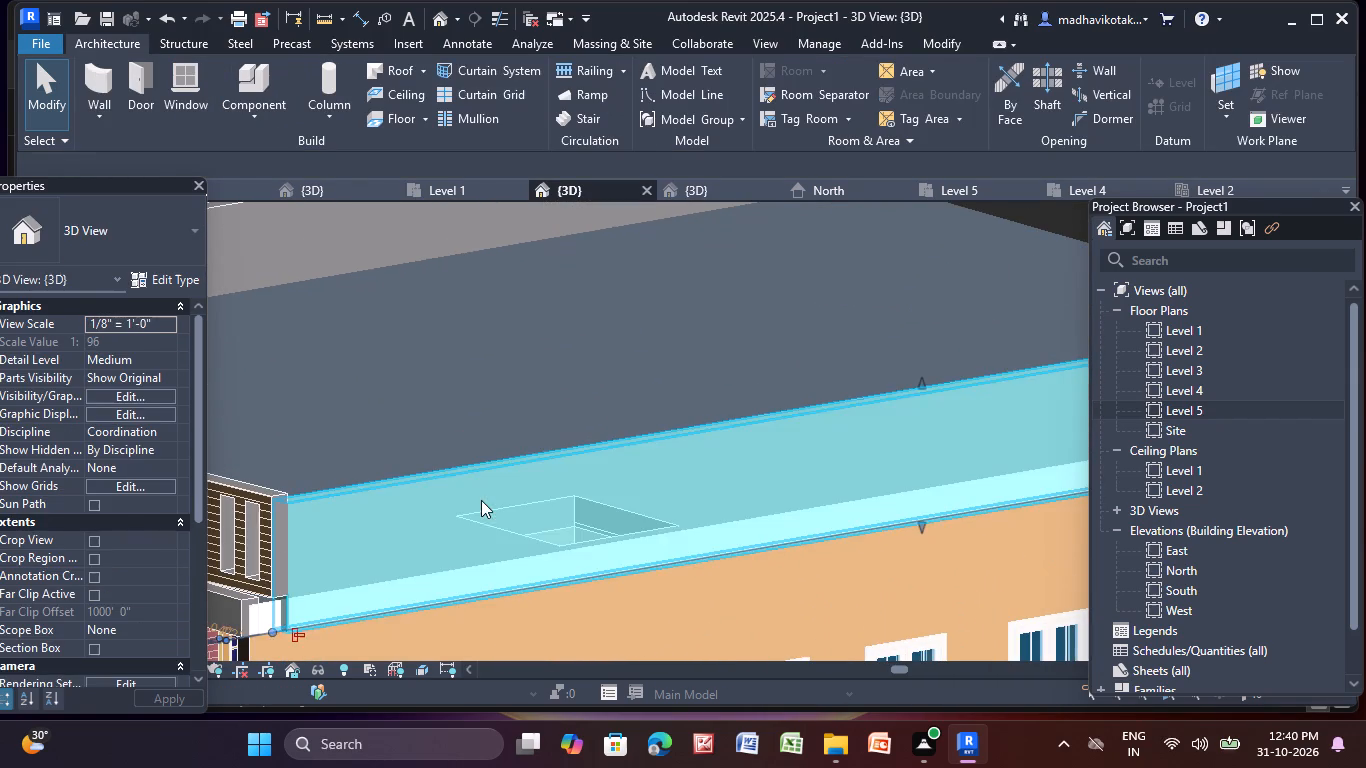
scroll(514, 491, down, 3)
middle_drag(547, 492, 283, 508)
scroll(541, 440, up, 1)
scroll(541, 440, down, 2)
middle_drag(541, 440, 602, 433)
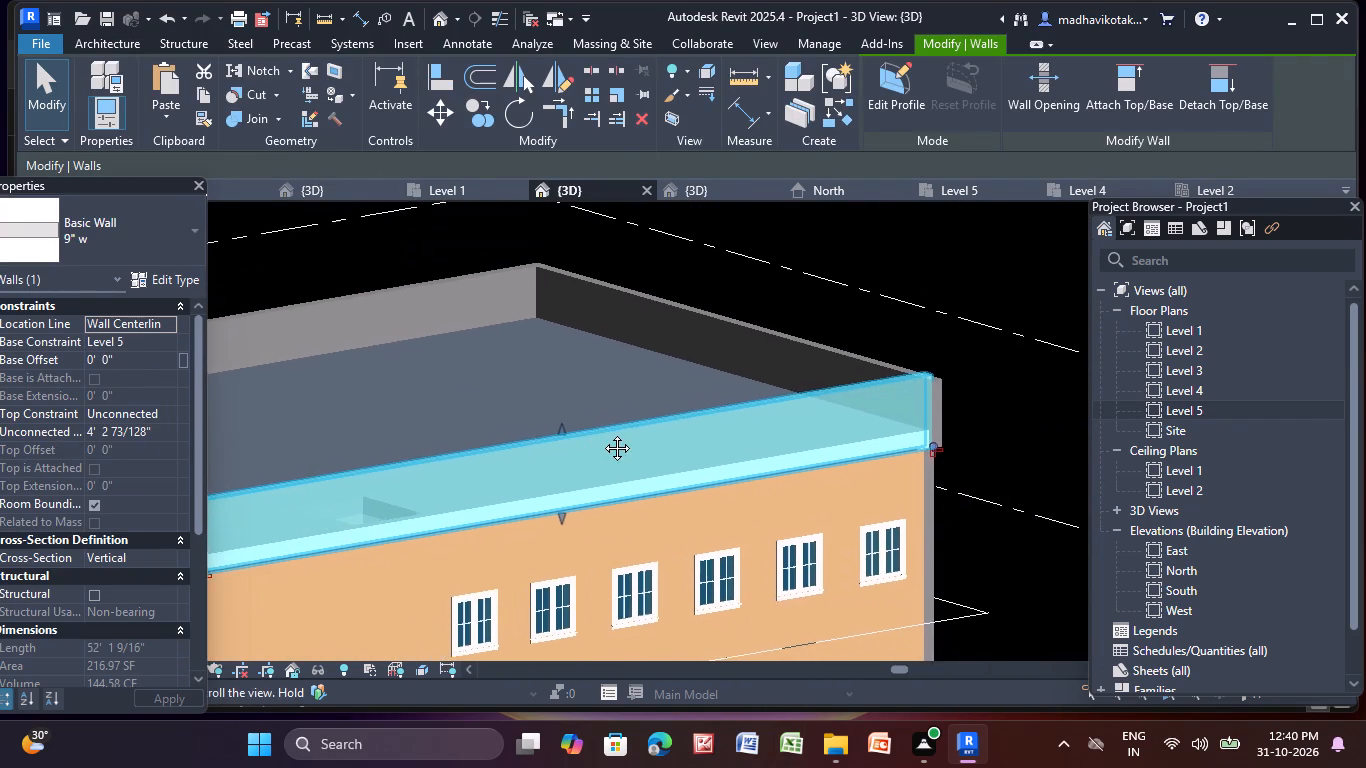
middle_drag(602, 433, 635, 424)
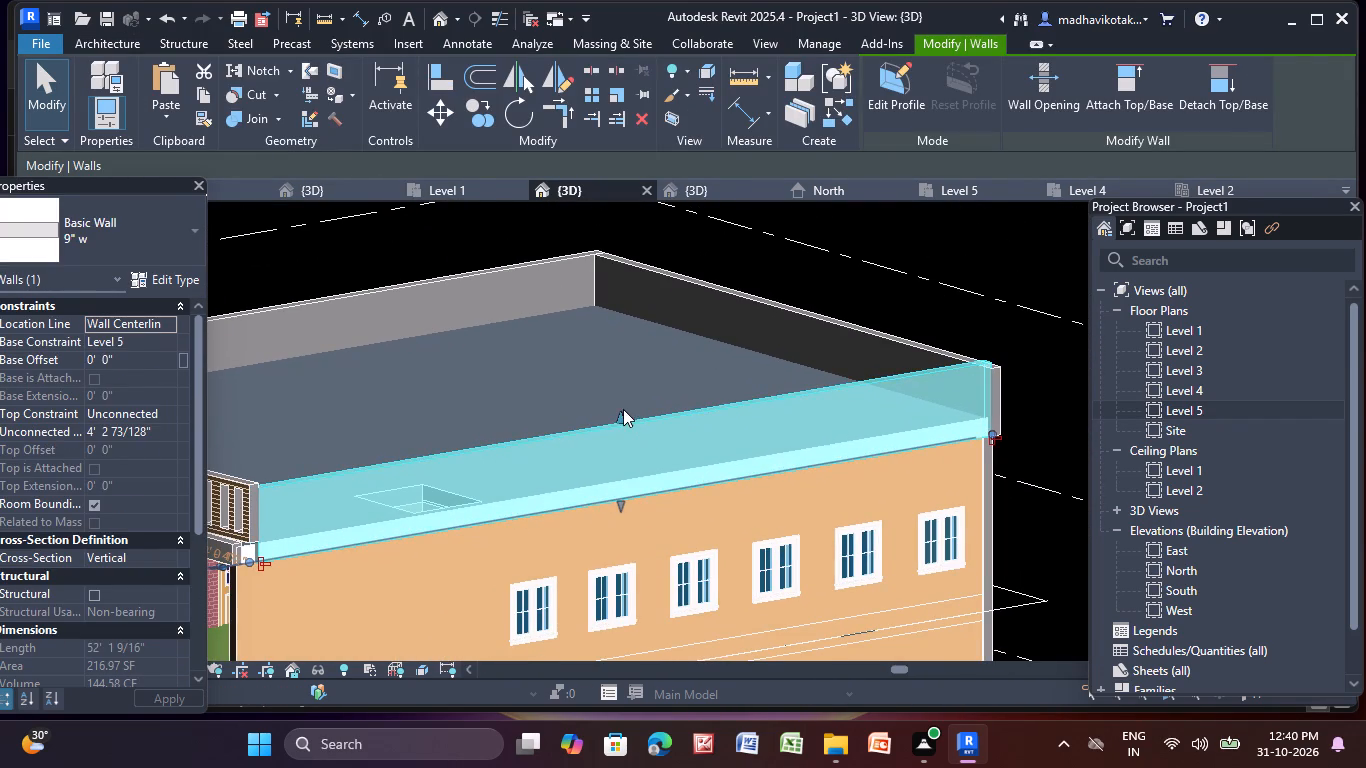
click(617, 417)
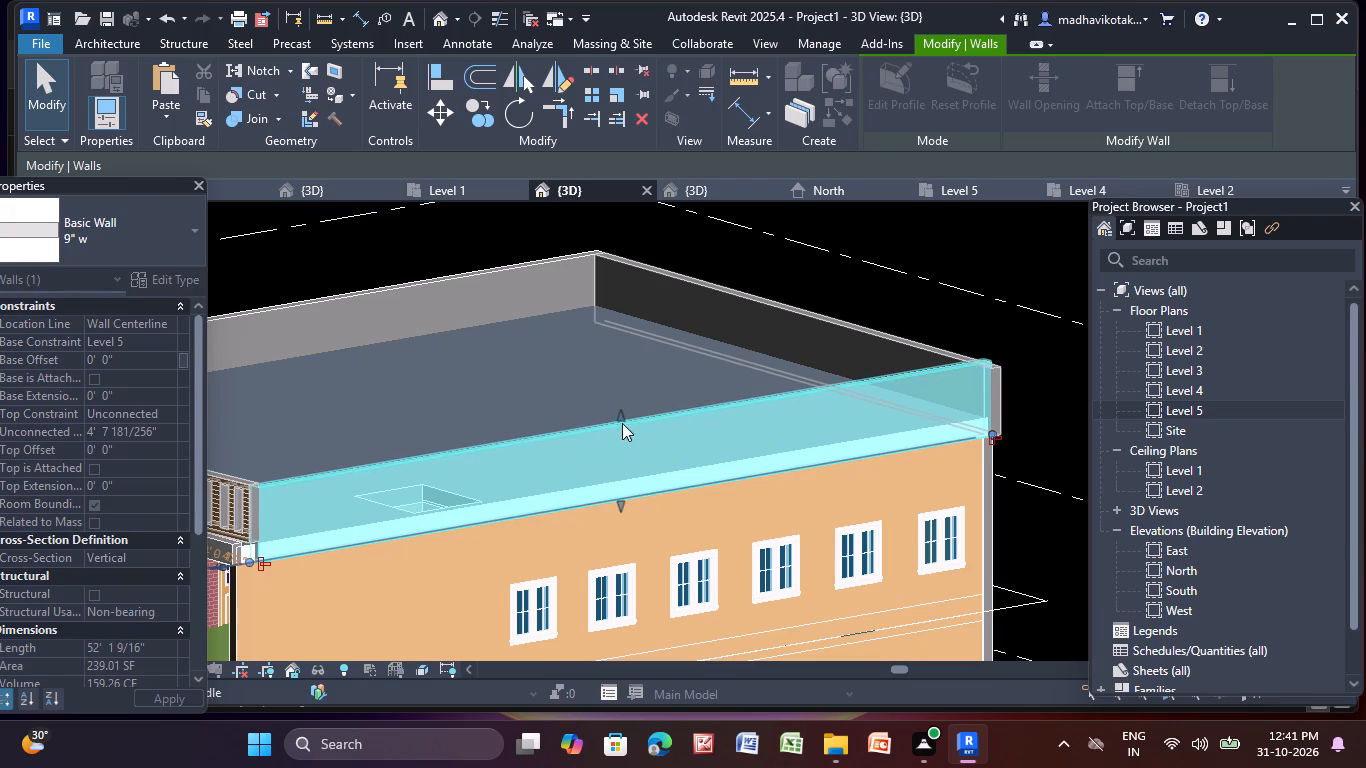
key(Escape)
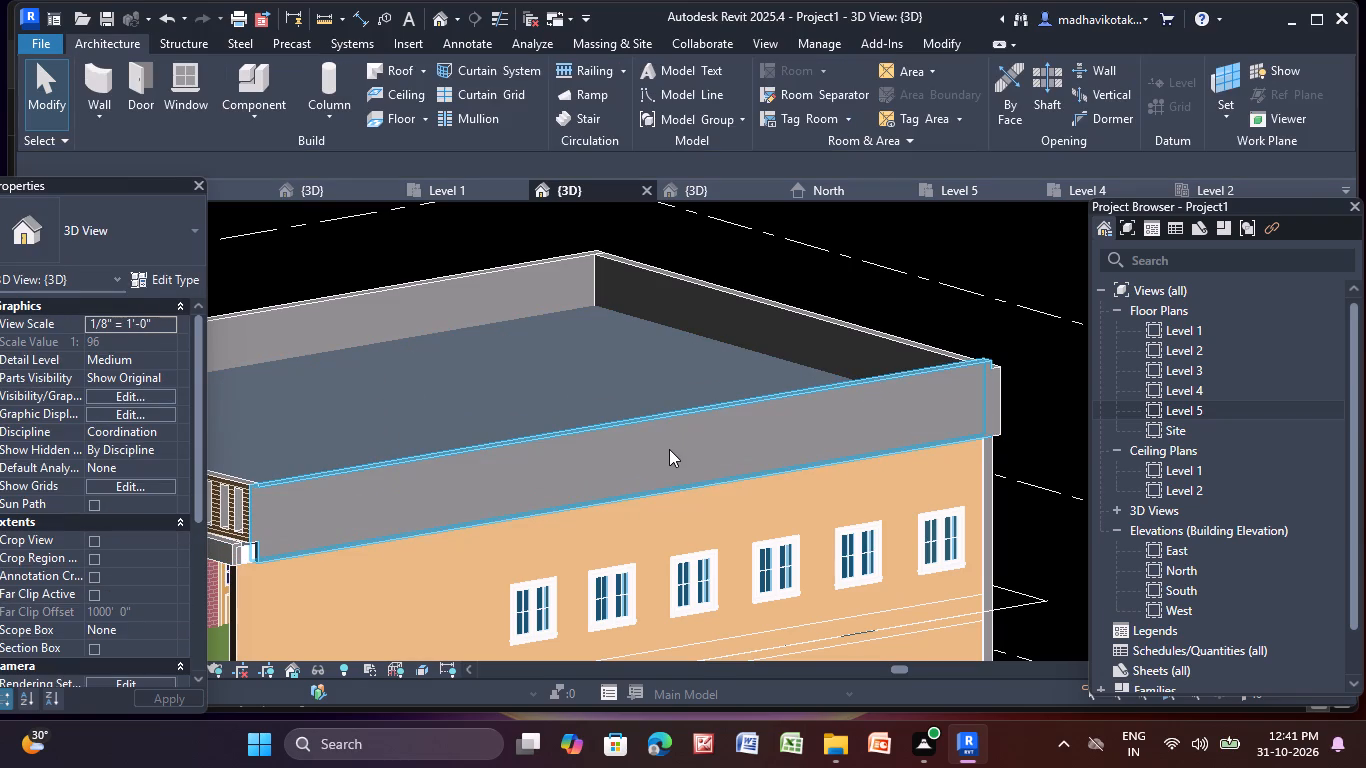
Raise the rear roof-edge wall's top edge to an unconnected height of about 4' 1", lining it up with the east wall.
middle_drag(669, 449, 441, 457)
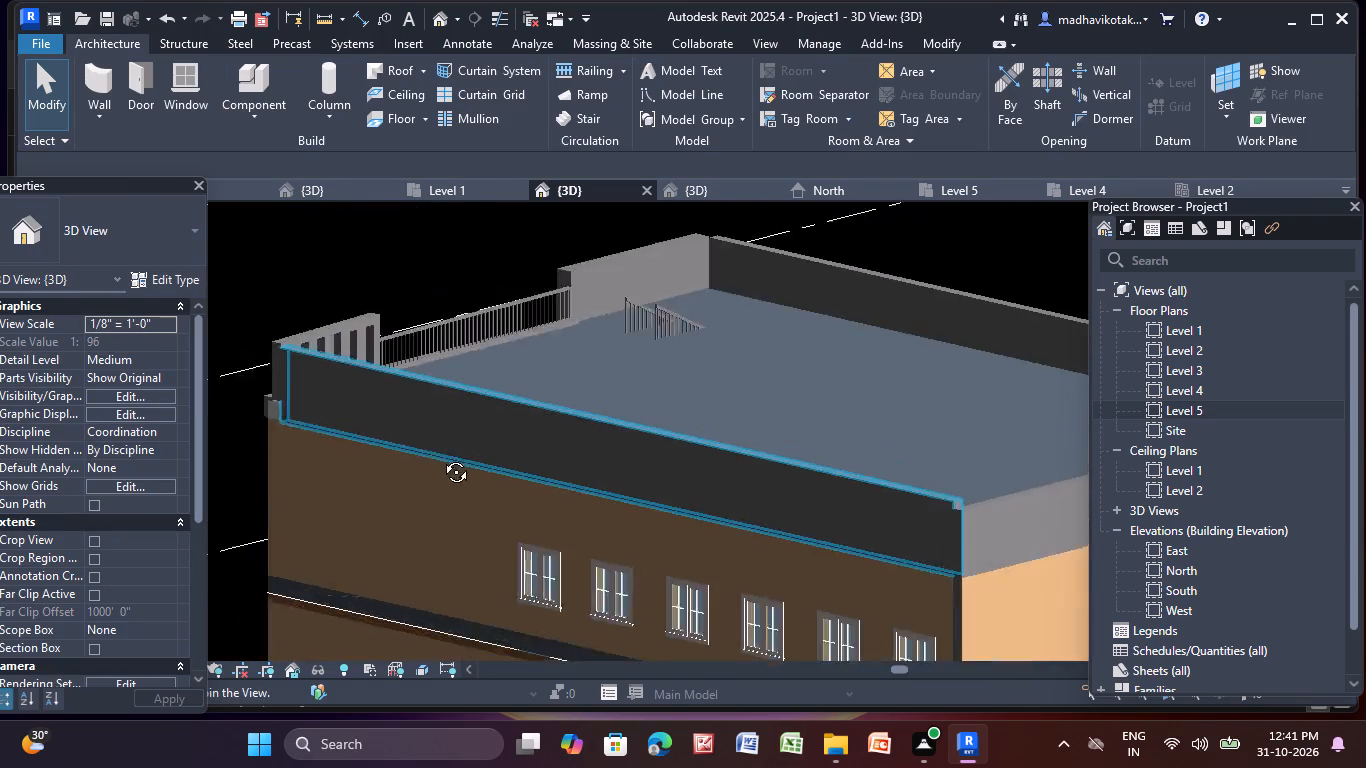
middle_drag(441, 457, 431, 455)
shift+scroll(430, 455, down, 5)
middle_drag(414, 447, 280, 375)
shift+middle_drag(614, 468, 476, 481)
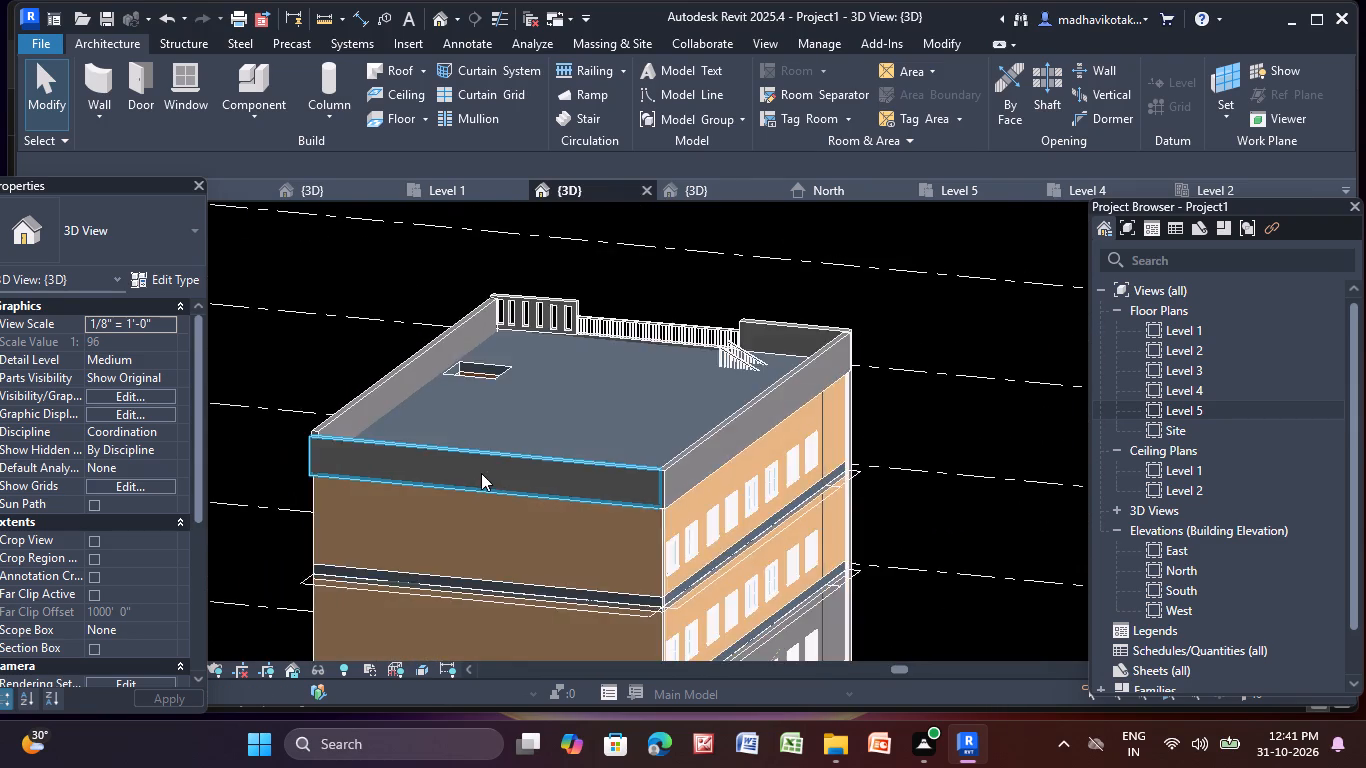
scroll(481, 473, up, 4)
click(481, 473)
middle_drag(481, 473, 603, 464)
scroll(589, 439, up, 2)
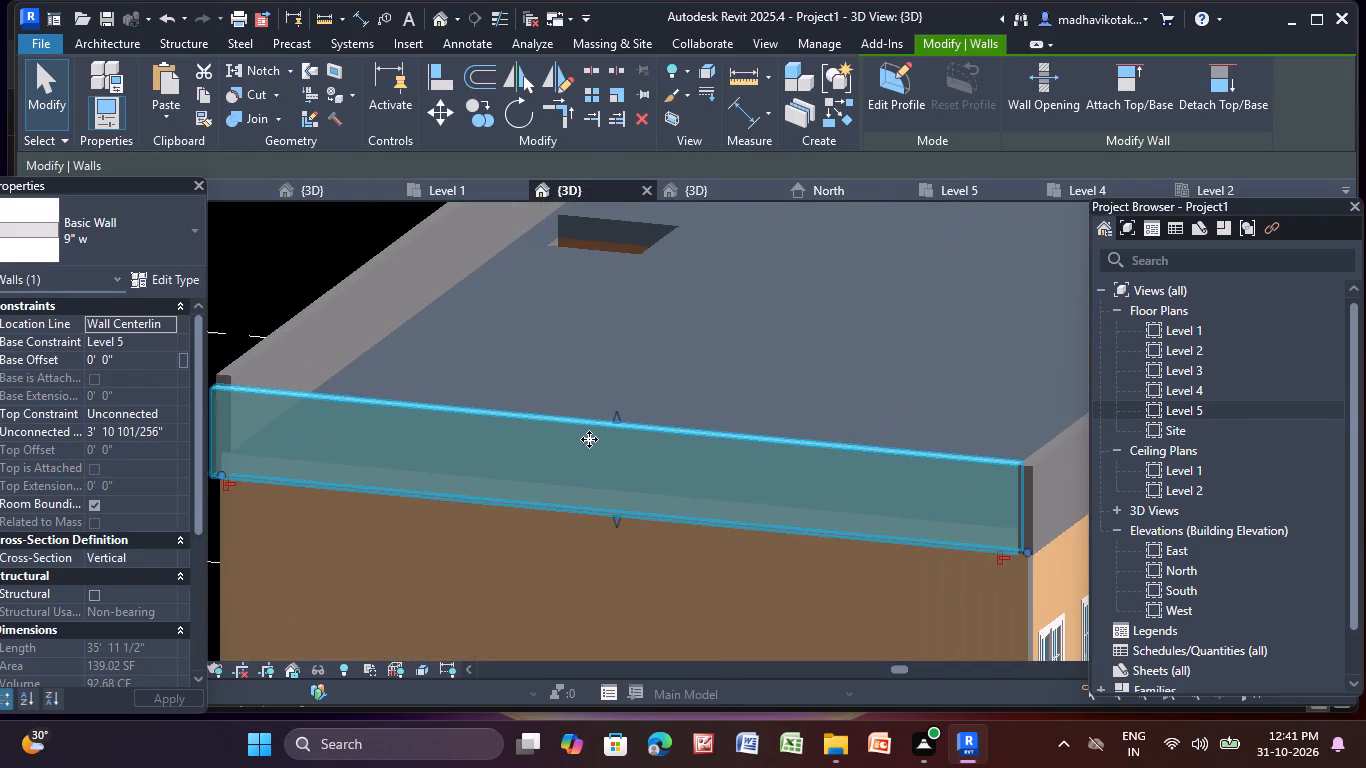
shift+middle_drag(600, 445, 672, 440)
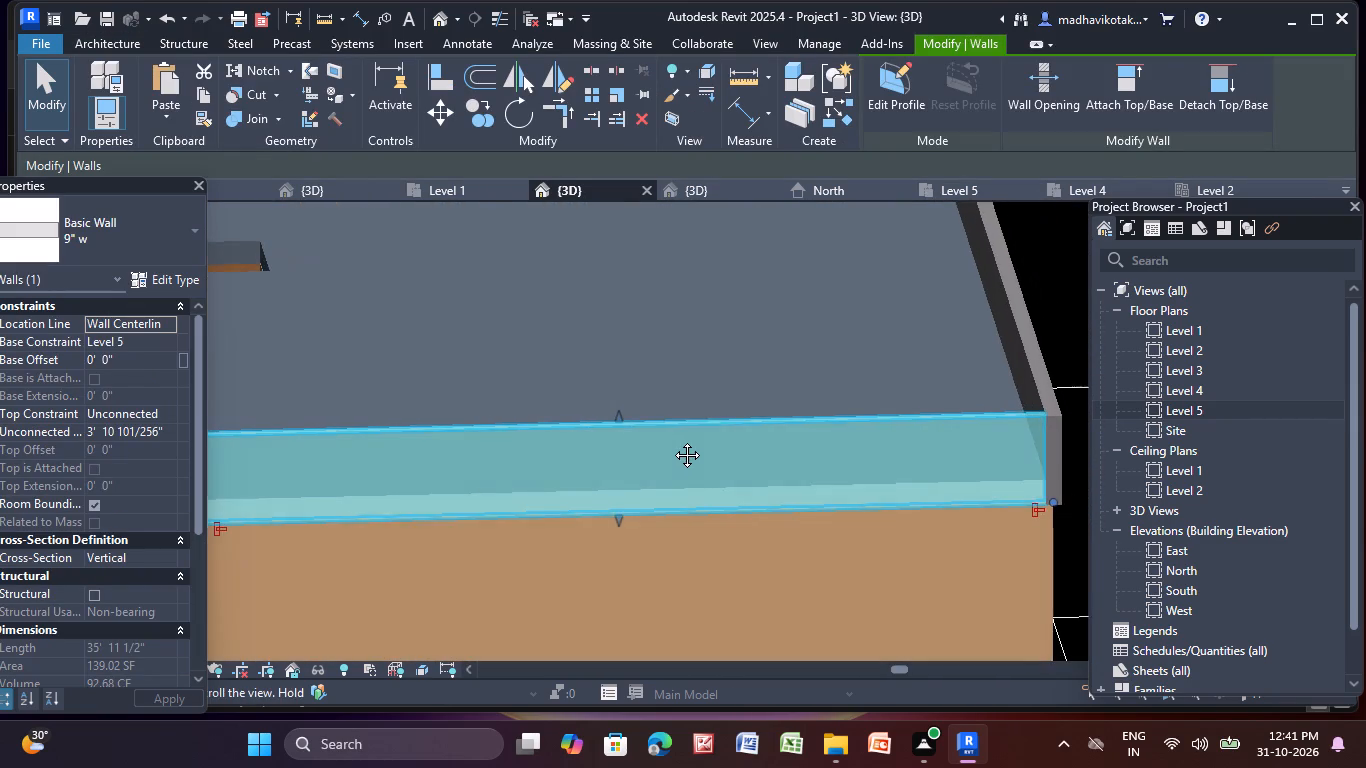
shift+middle_drag(672, 440, 586, 456)
scroll(529, 432, up, 2)
middle_drag(561, 423, 572, 425)
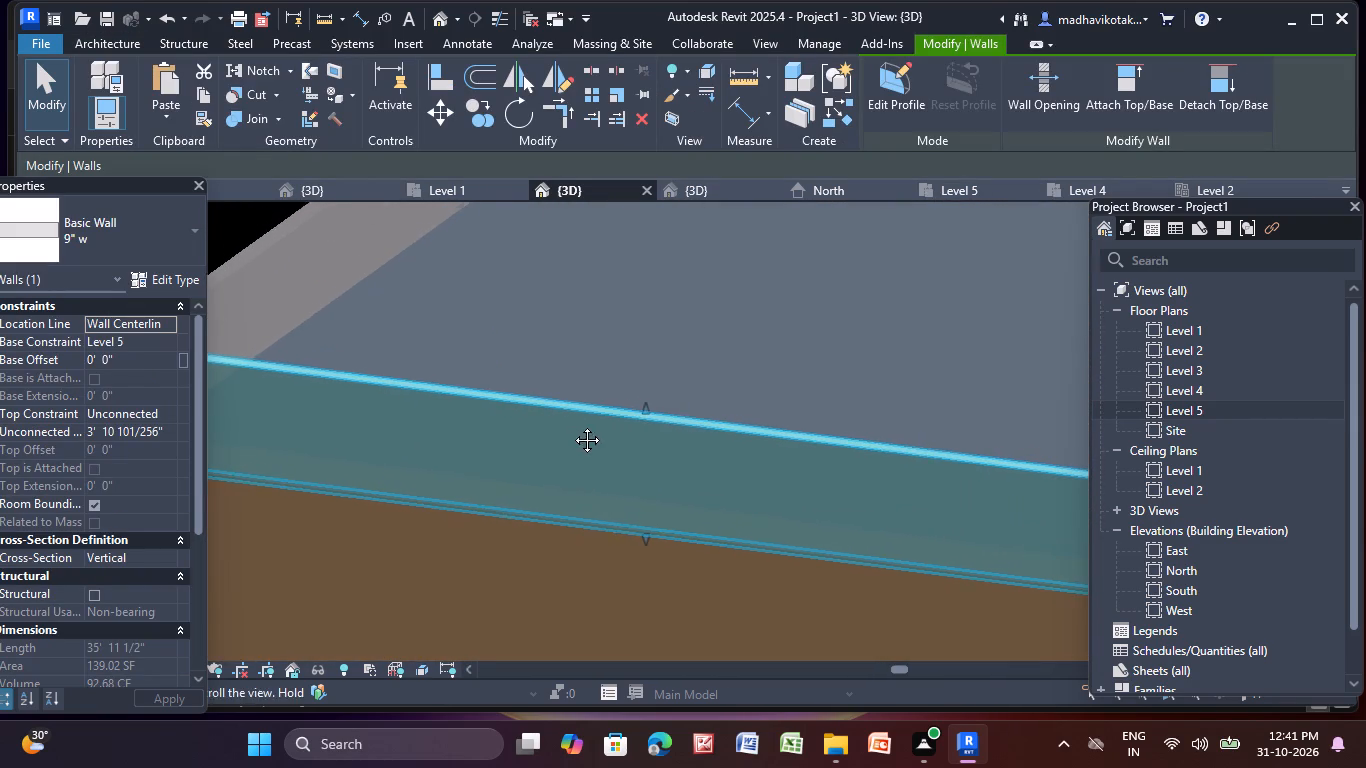
middle_drag(572, 425, 655, 389)
click(736, 373)
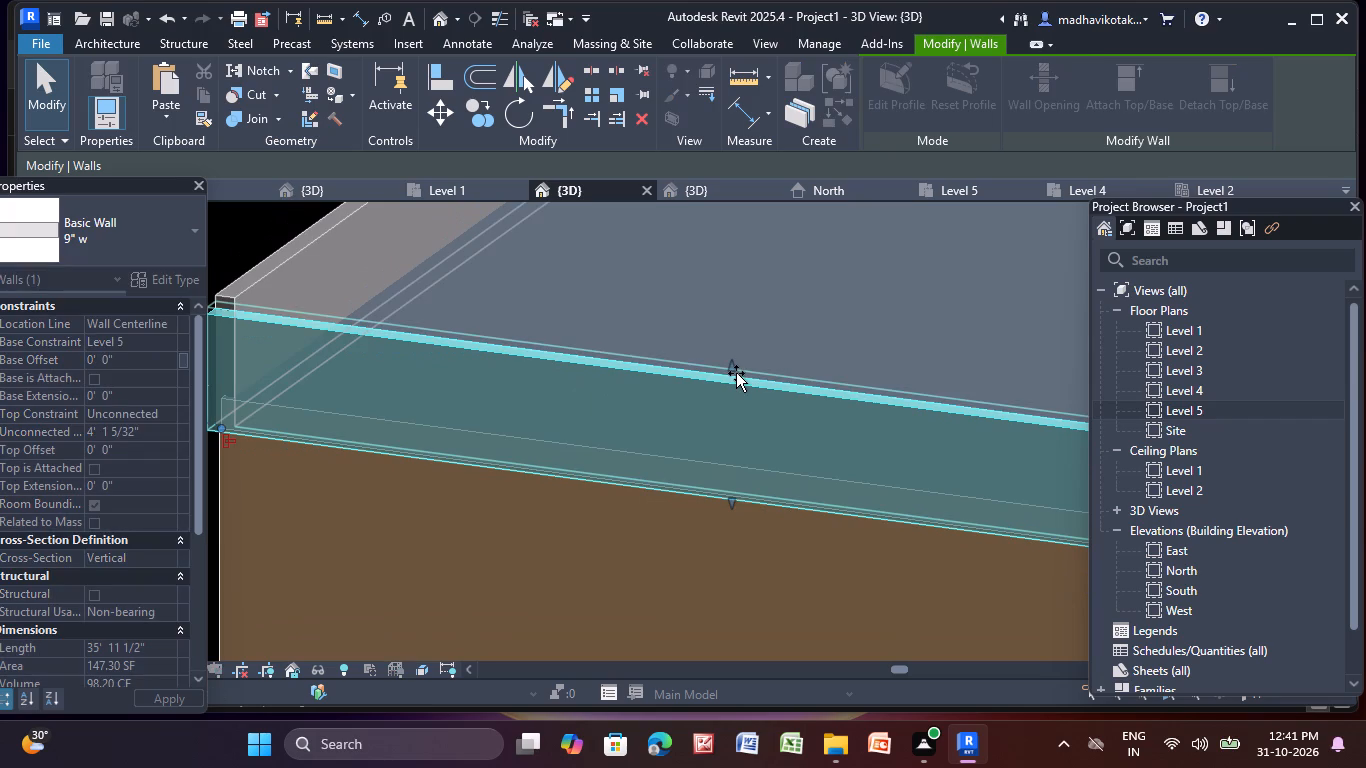
key(Escape)
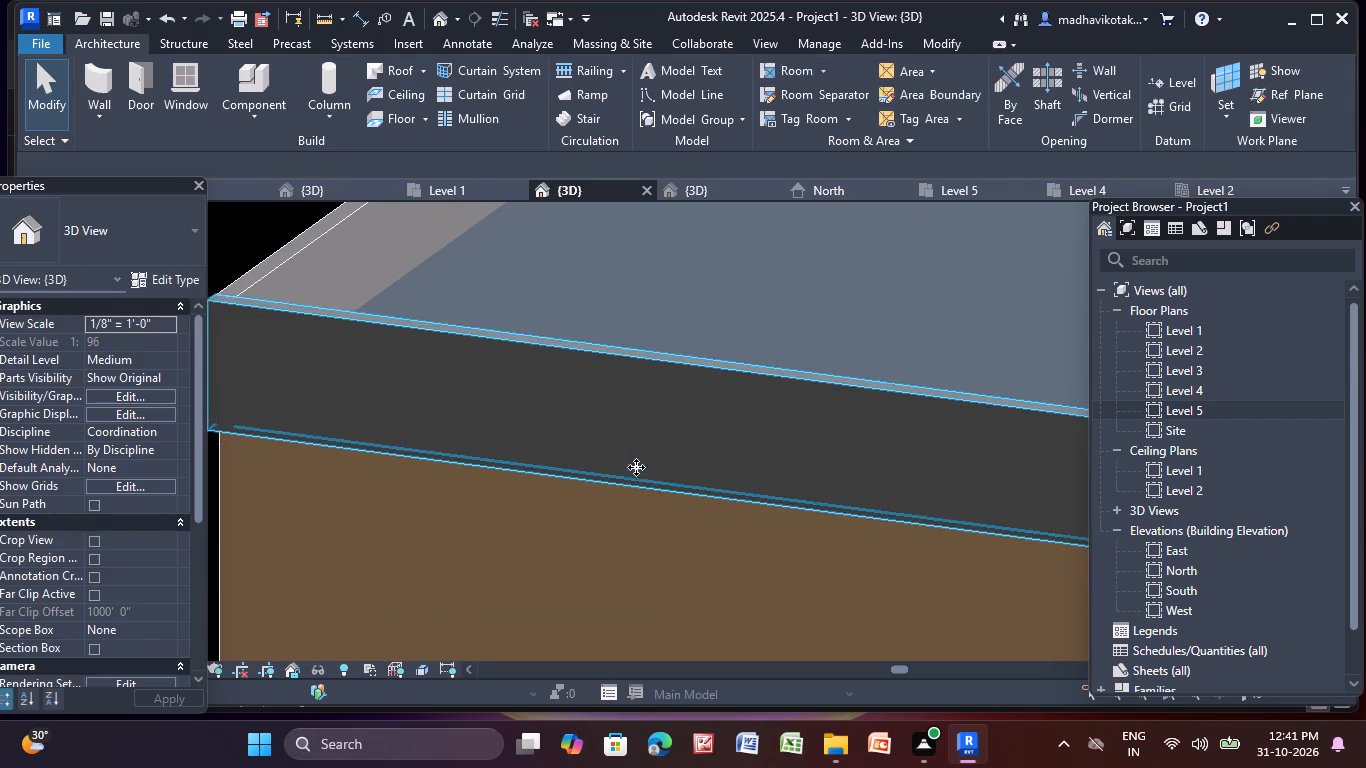
Raise the west roof-edge wall's top edge to an unconnected height of about 4' 3".
scroll(642, 474, down, 9)
middle_drag(641, 481, 525, 443)
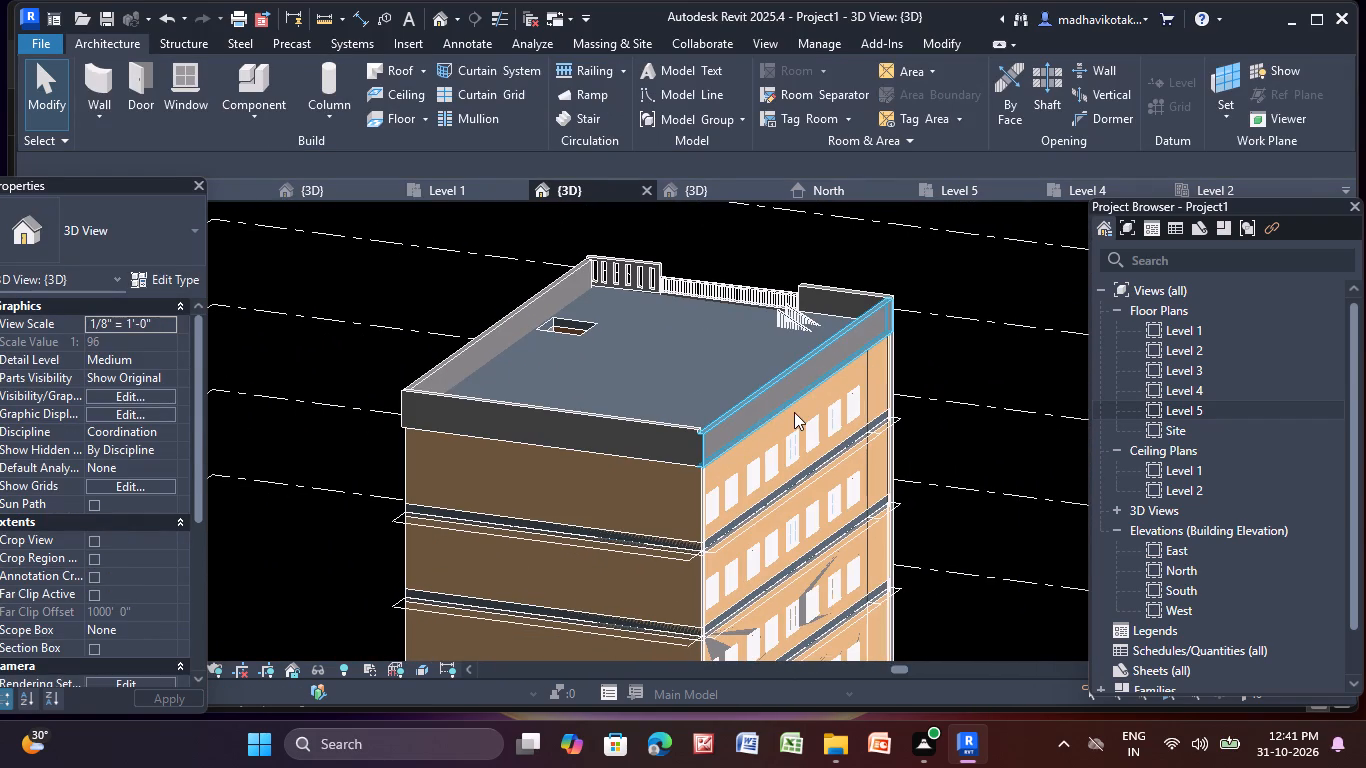
middle_drag(794, 412, 545, 456)
scroll(574, 520, up, 5)
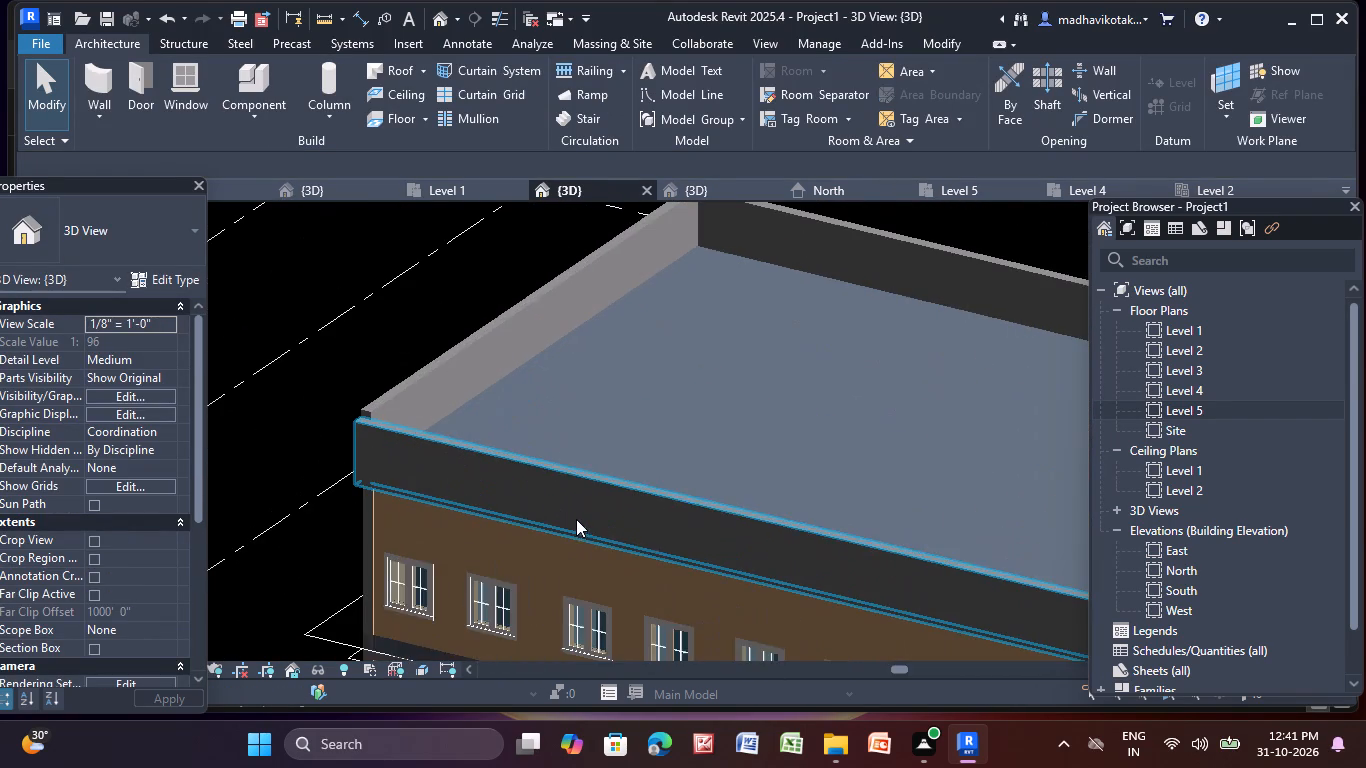
click(584, 510)
middle_drag(571, 499, 520, 465)
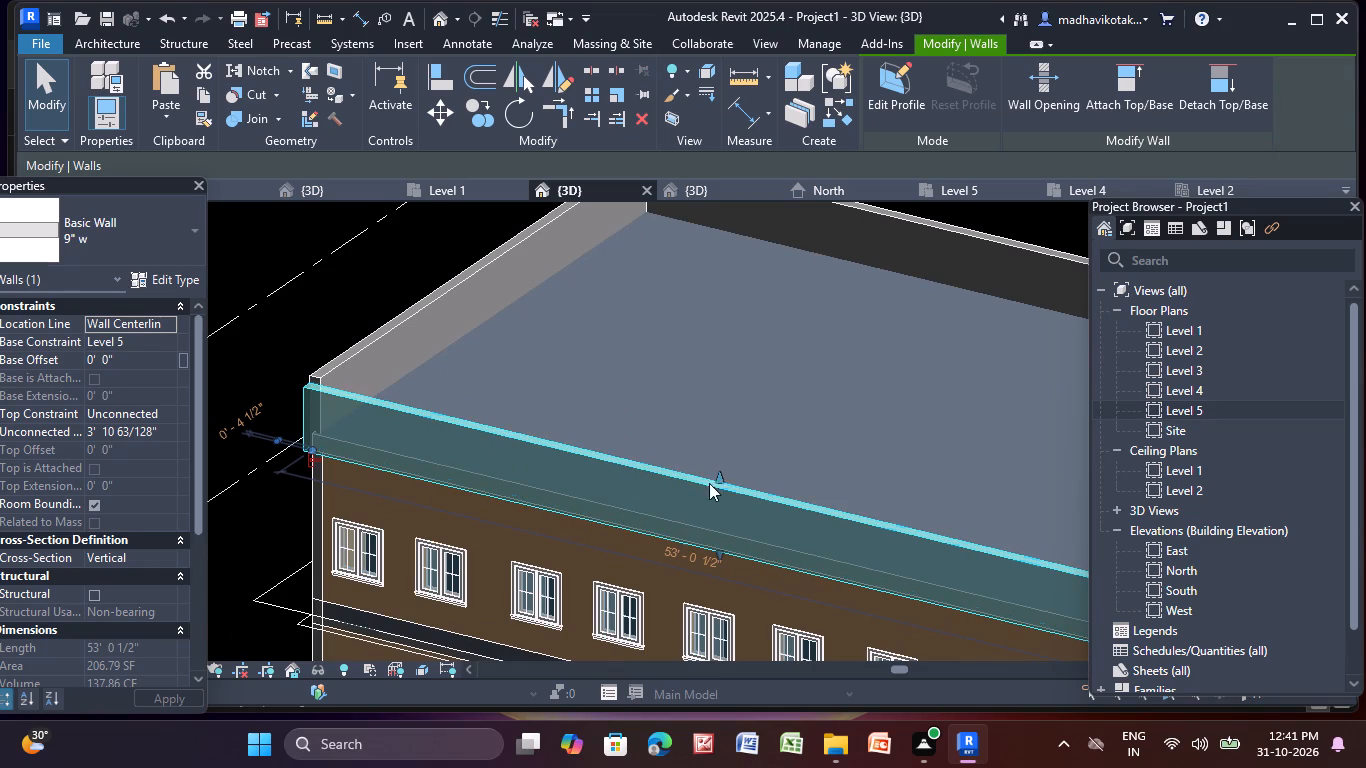
click(721, 479)
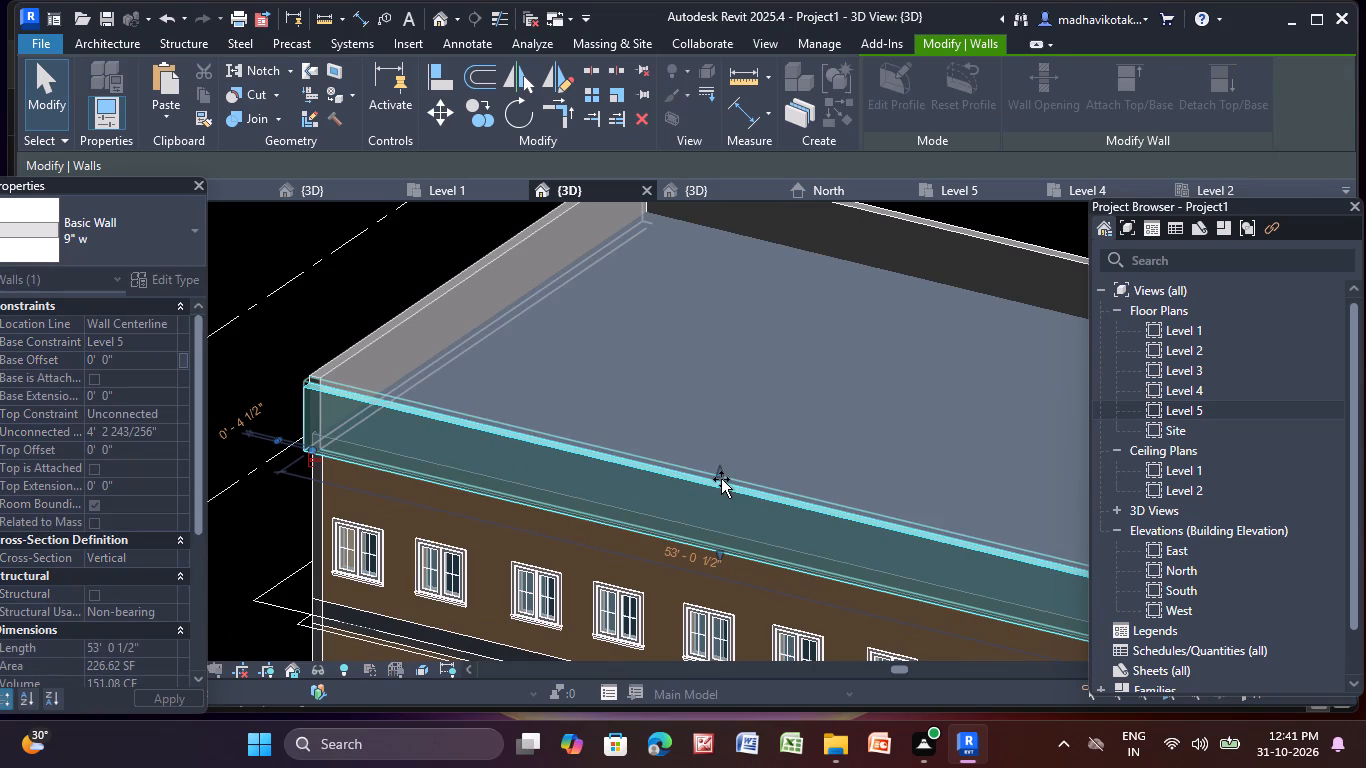
key(Escape)
Examine the whole building and its Level 5 roof, checking the perimeter walls, front railing and shaft opening.
scroll(714, 485, down, 5)
middle_drag(613, 457, 543, 420)
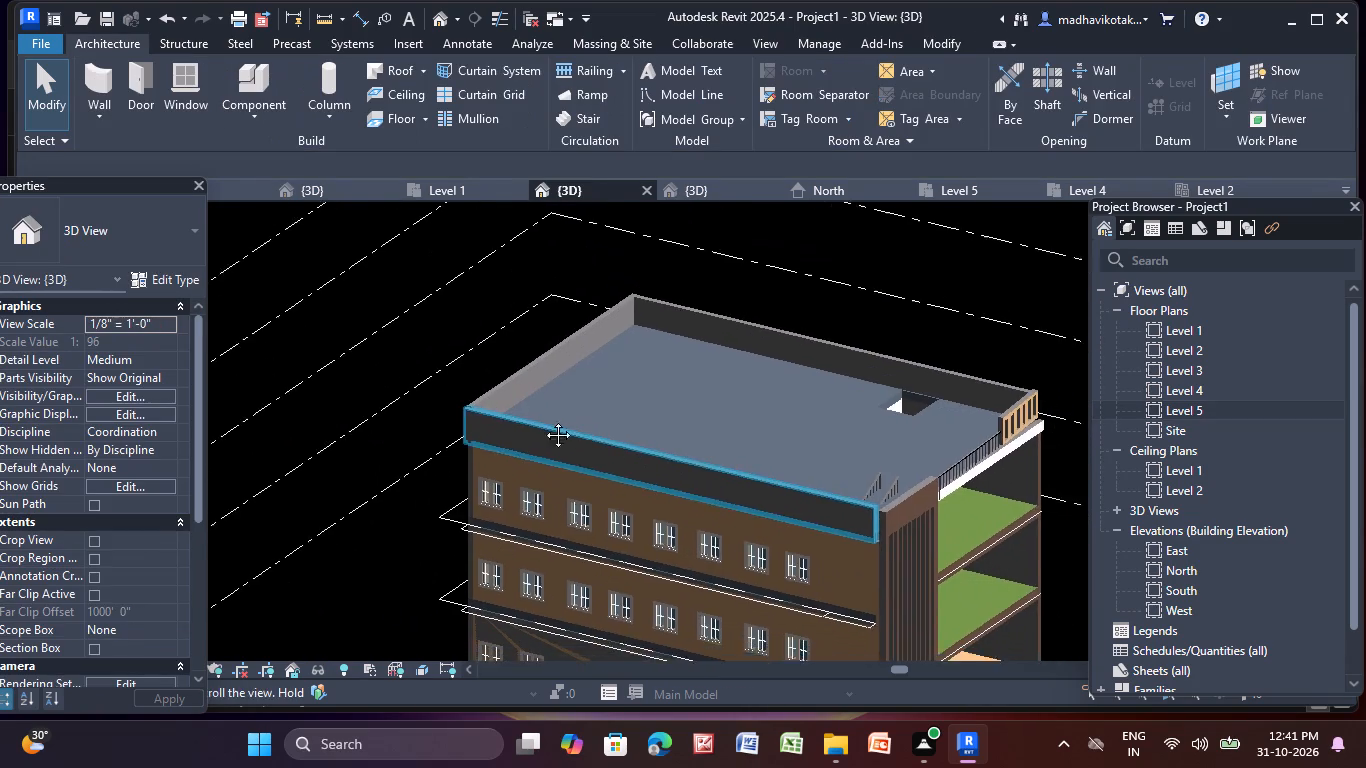
middle_drag(543, 420, 514, 400)
middle_drag(815, 490, 676, 480)
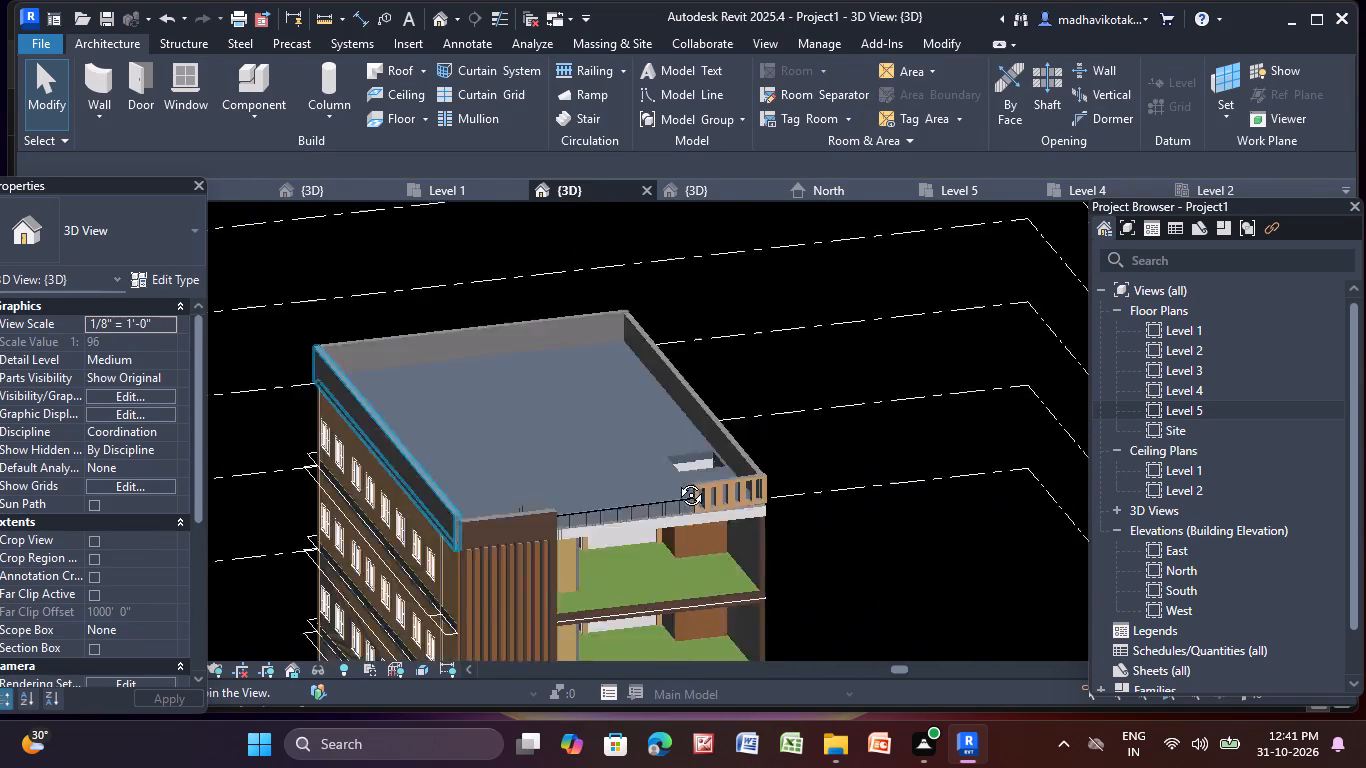
middle_drag(676, 480, 616, 379)
scroll(638, 393, down, 2)
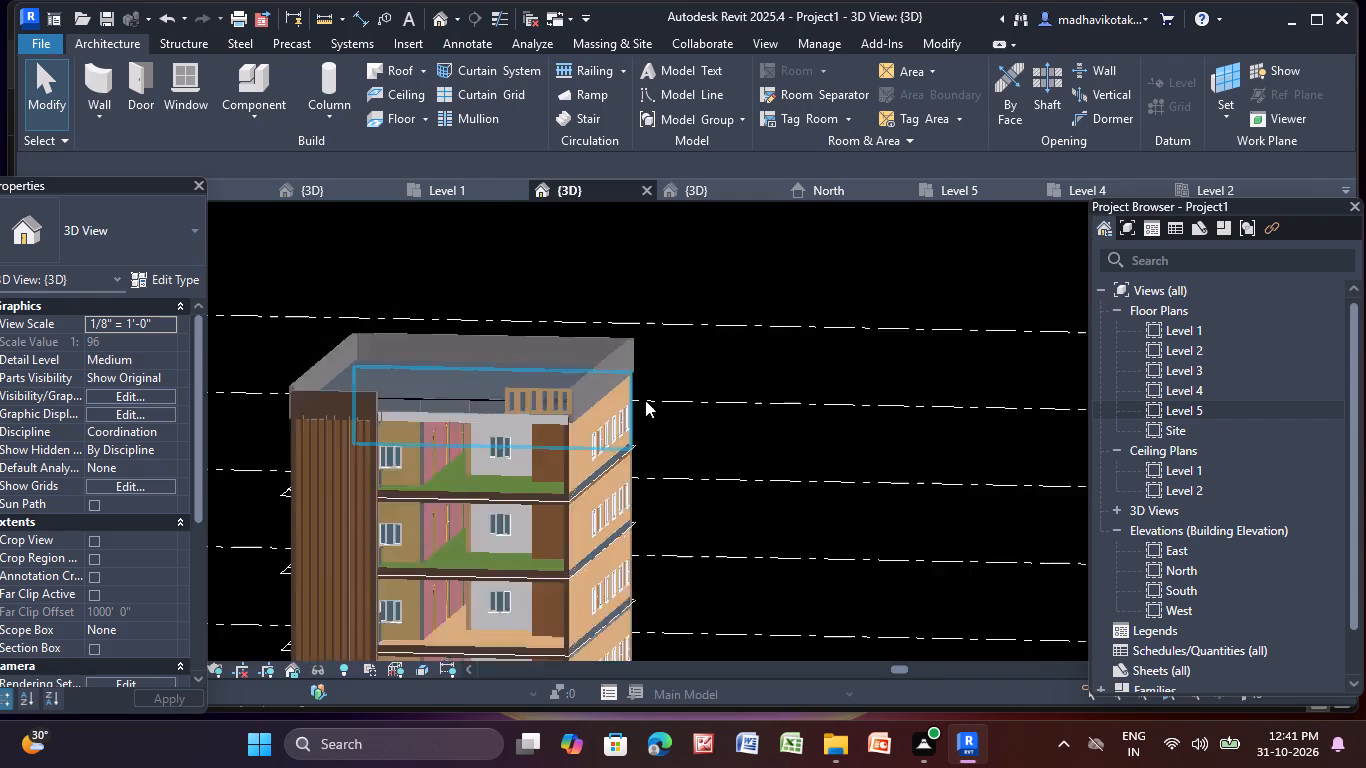
scroll(645, 400, down, 3)
middle_drag(666, 391, 737, 307)
middle_drag(821, 496, 832, 451)
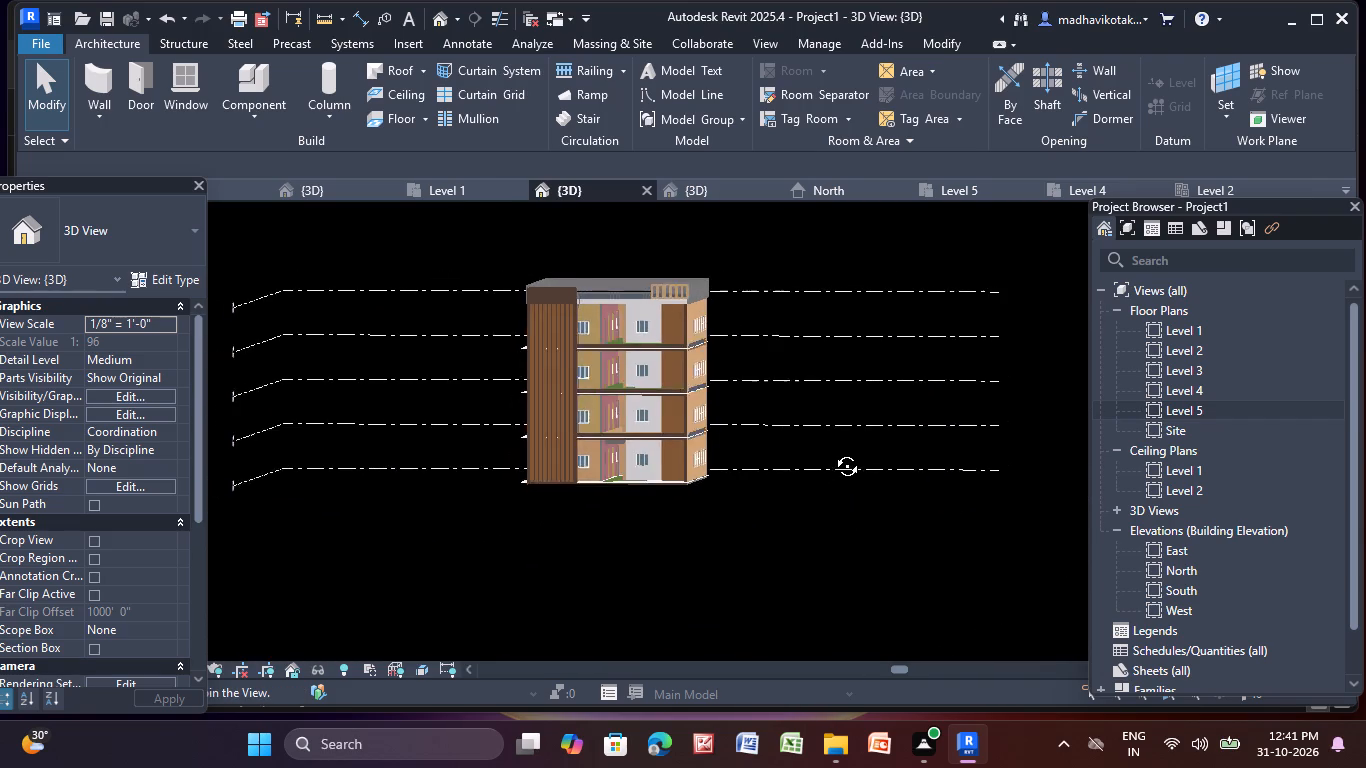
middle_drag(832, 451, 839, 465)
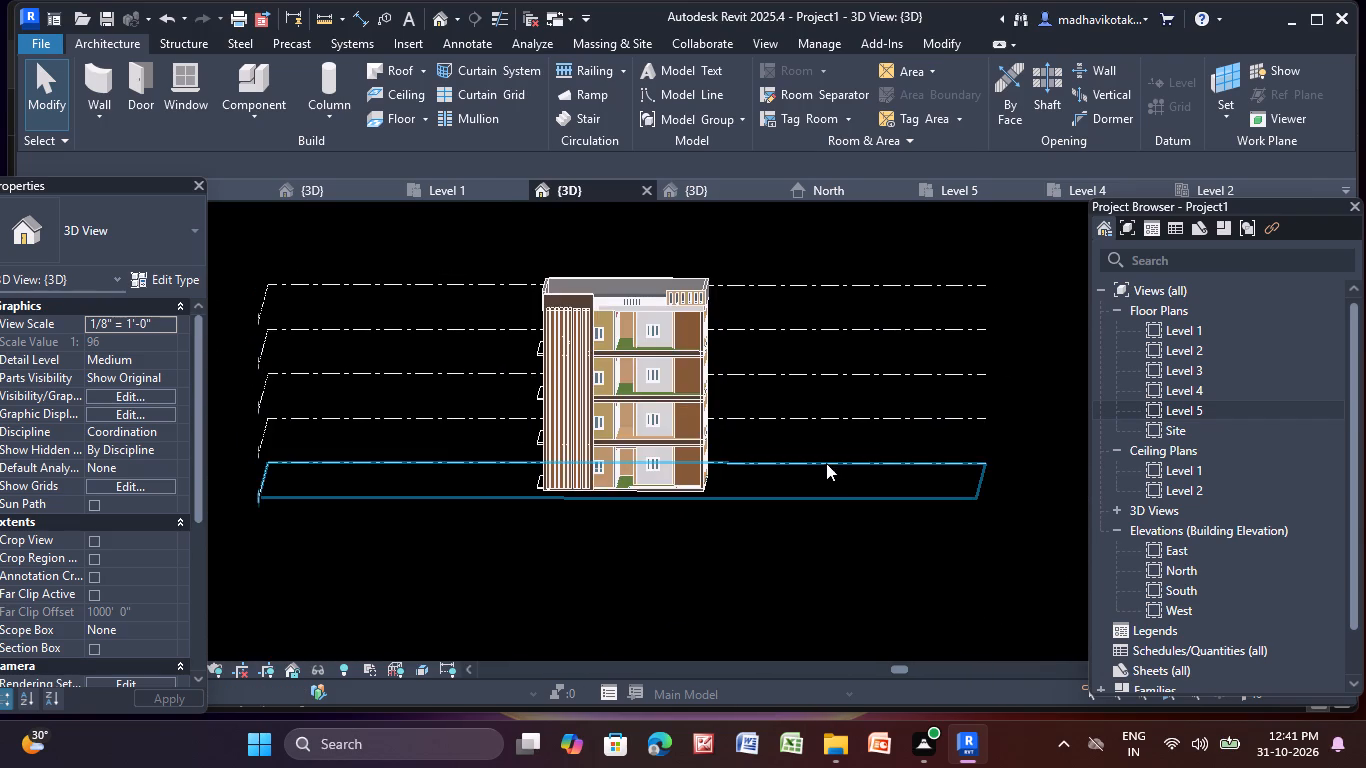
middle_drag(826, 463, 828, 529)
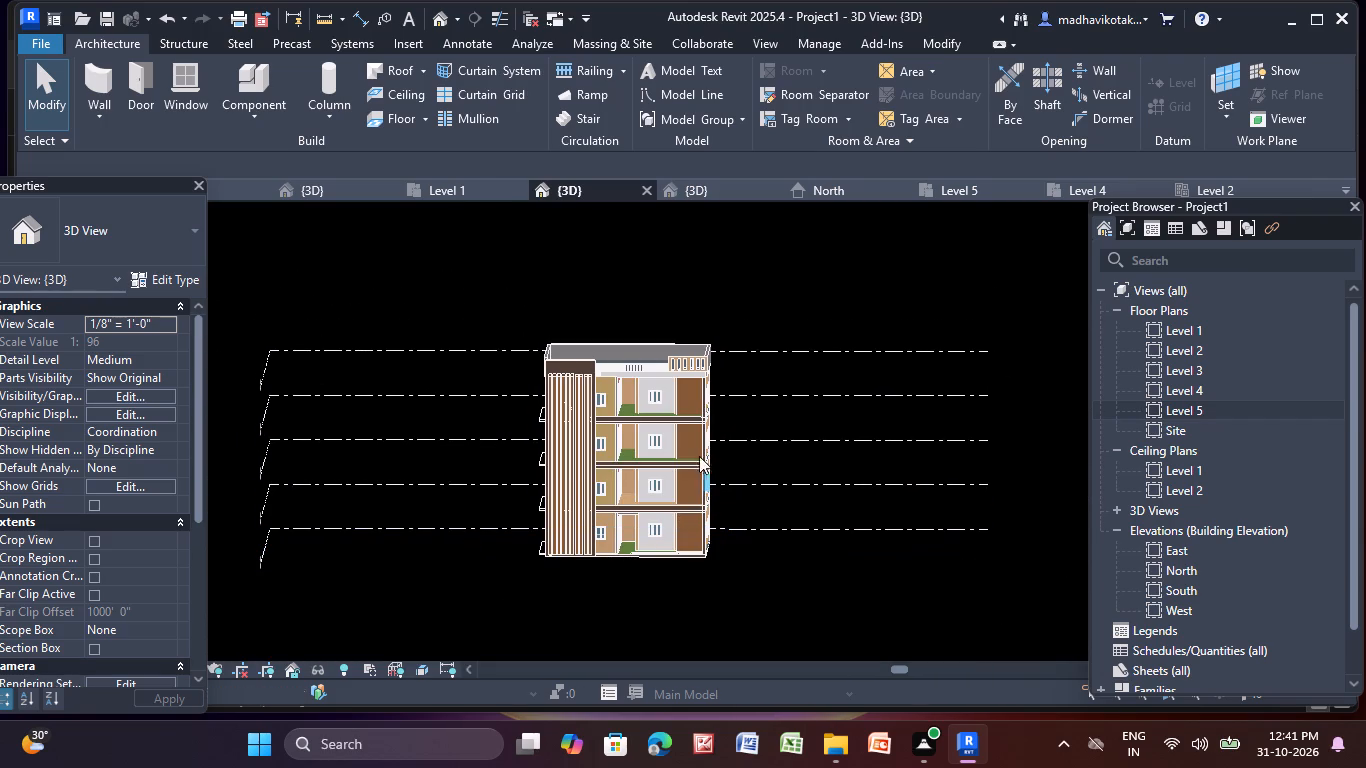
scroll(623, 380, up, 2)
middle_drag(646, 334, 633, 355)
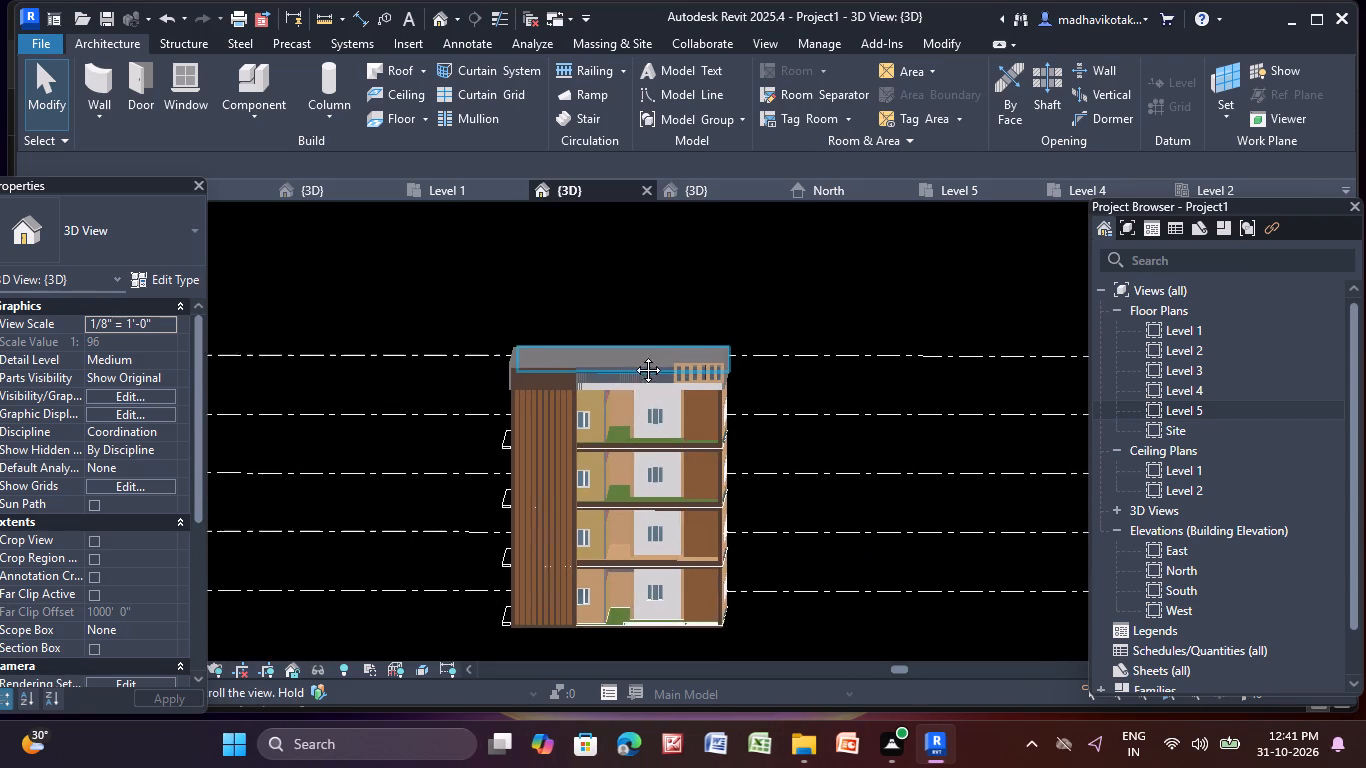
middle_drag(633, 355, 598, 515)
scroll(548, 459, up, 5)
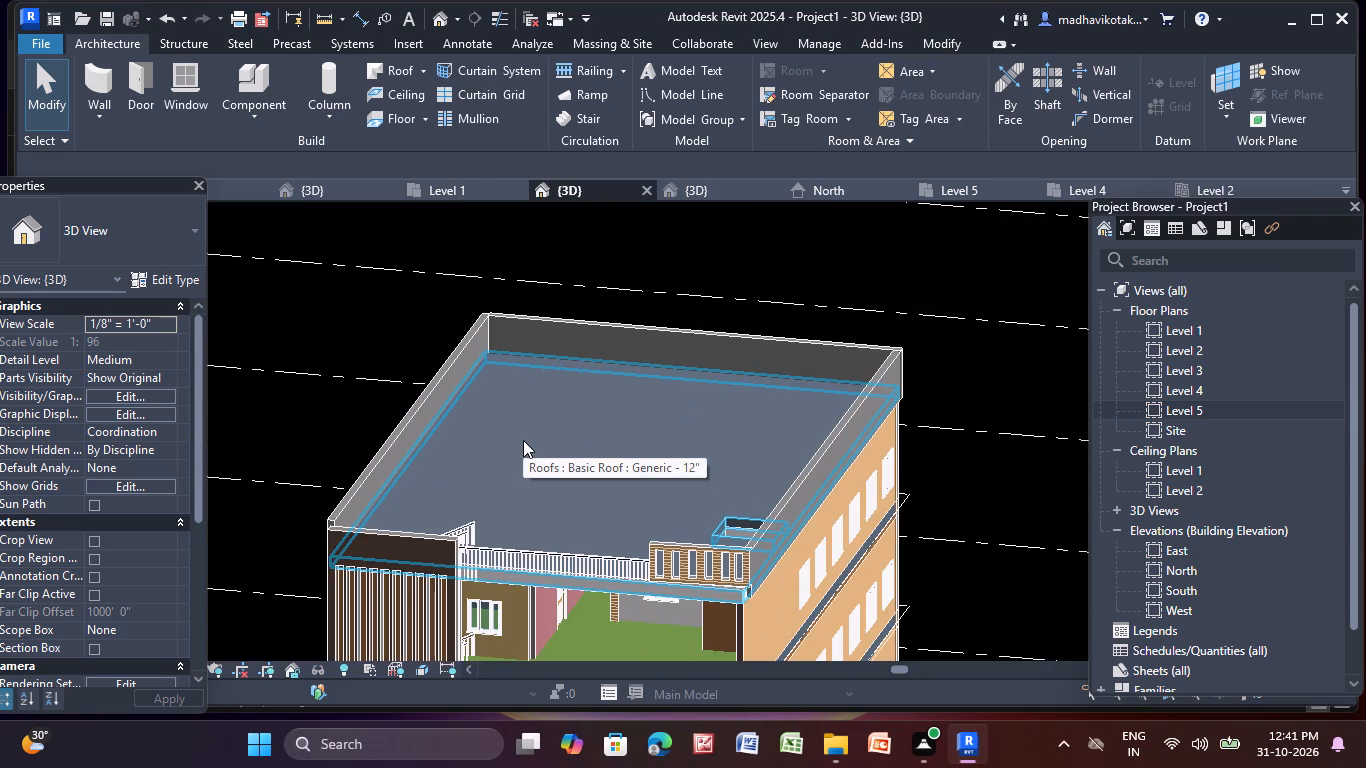
scroll(533, 446, up, 2)
middle_drag(447, 399, 242, 255)
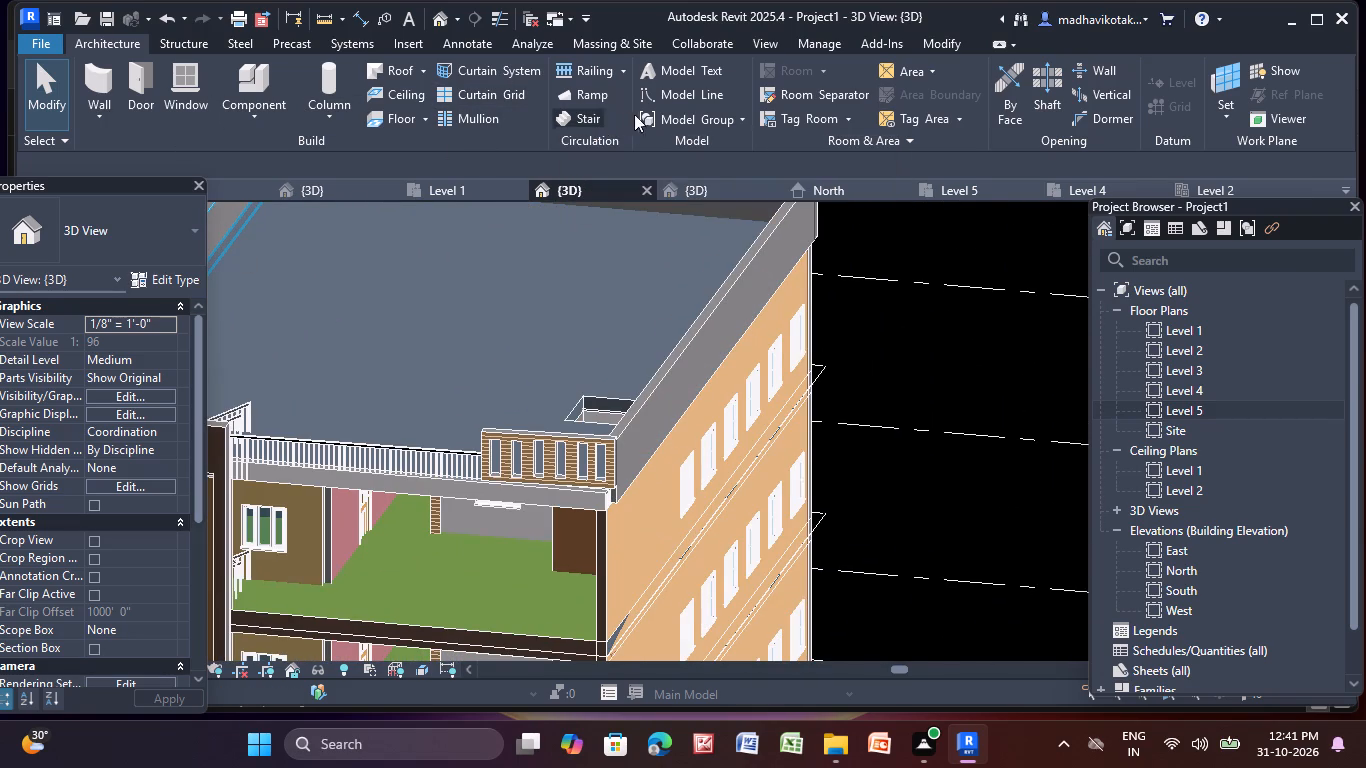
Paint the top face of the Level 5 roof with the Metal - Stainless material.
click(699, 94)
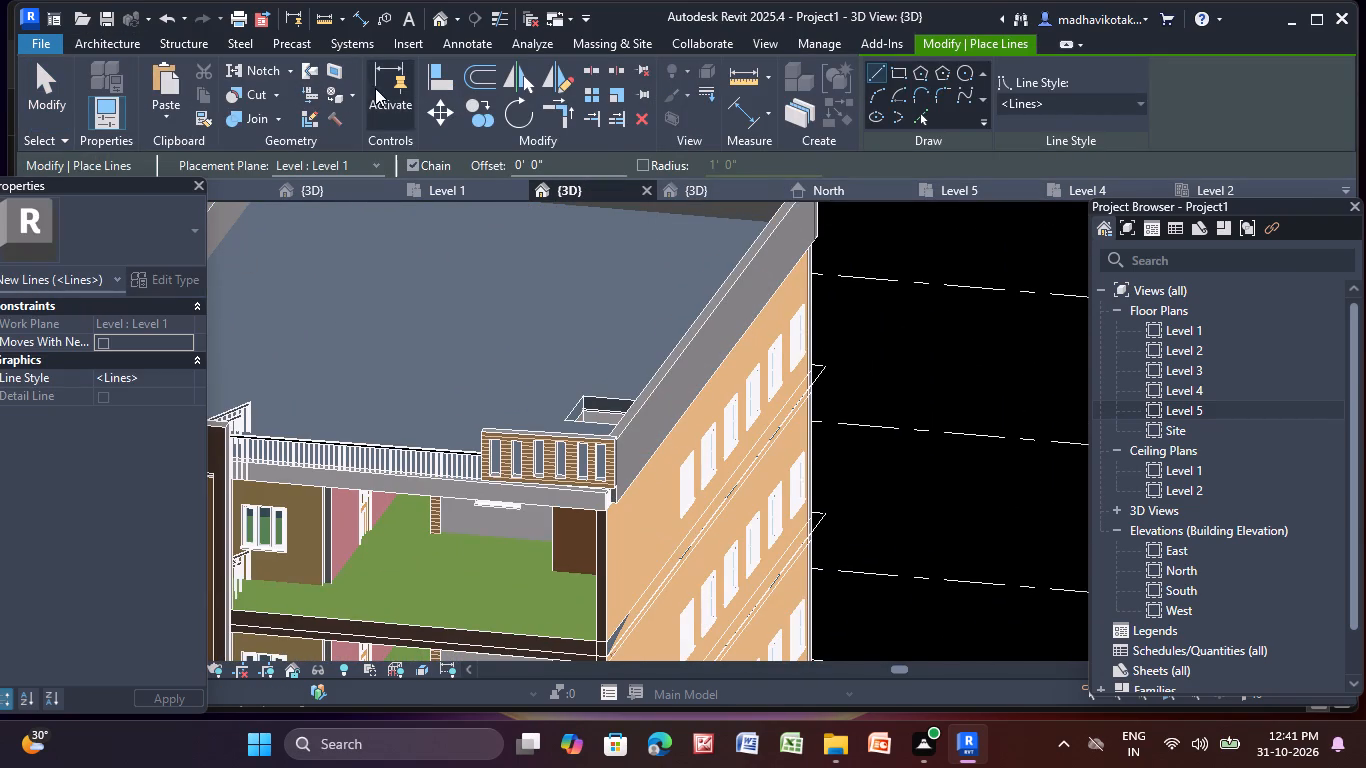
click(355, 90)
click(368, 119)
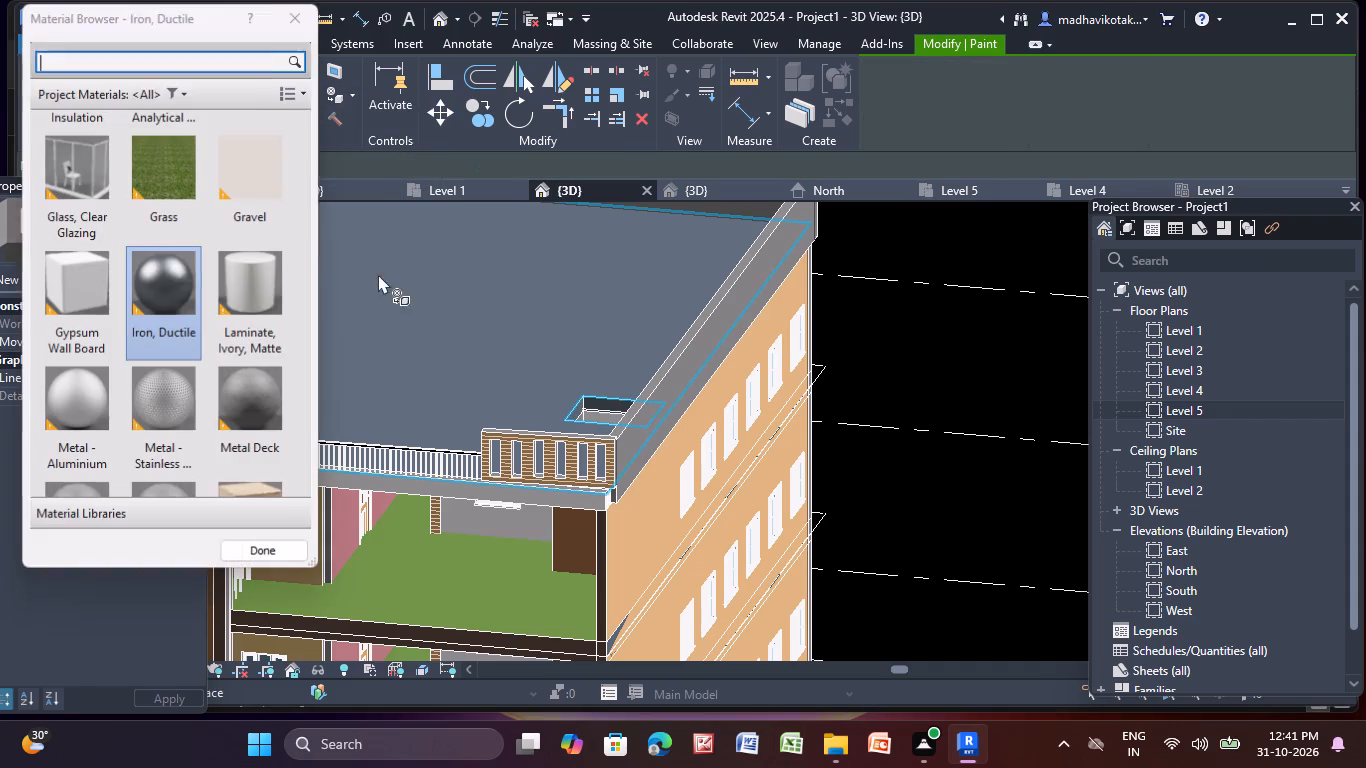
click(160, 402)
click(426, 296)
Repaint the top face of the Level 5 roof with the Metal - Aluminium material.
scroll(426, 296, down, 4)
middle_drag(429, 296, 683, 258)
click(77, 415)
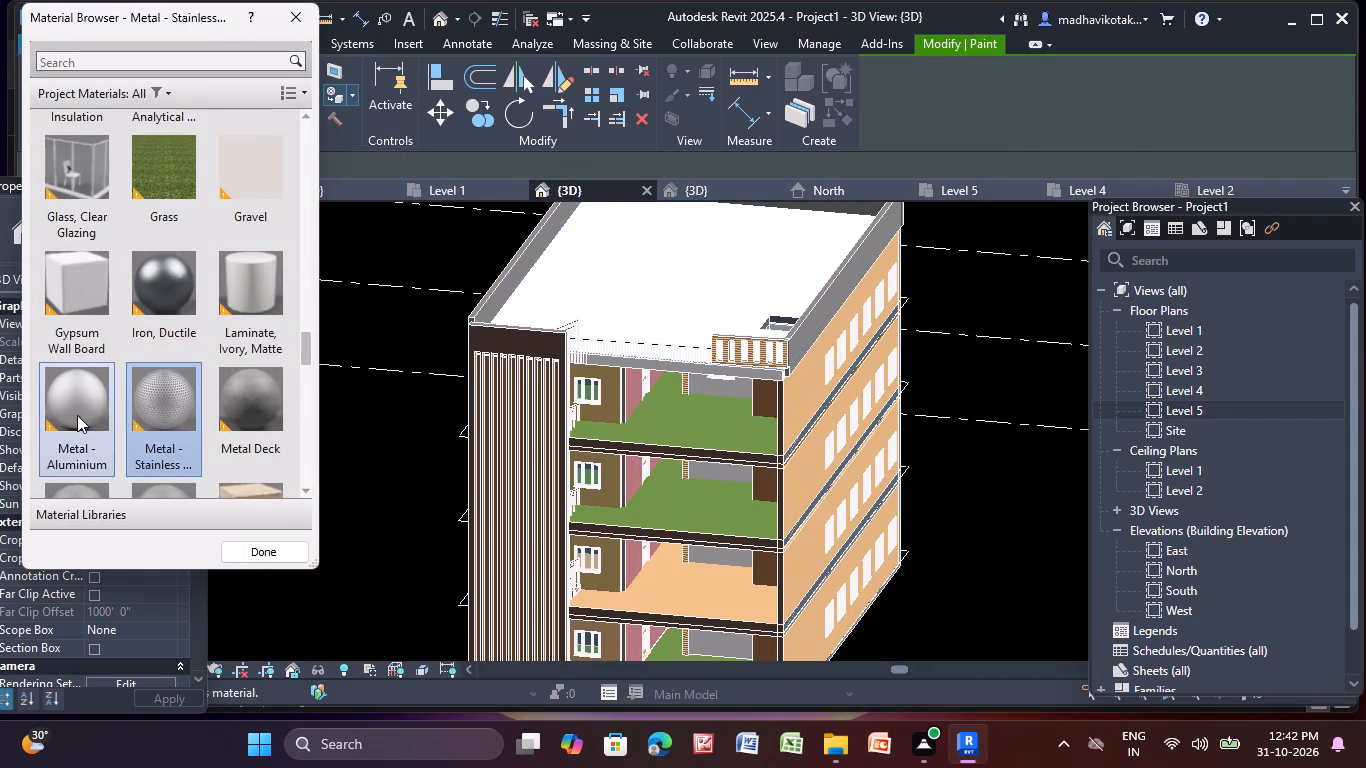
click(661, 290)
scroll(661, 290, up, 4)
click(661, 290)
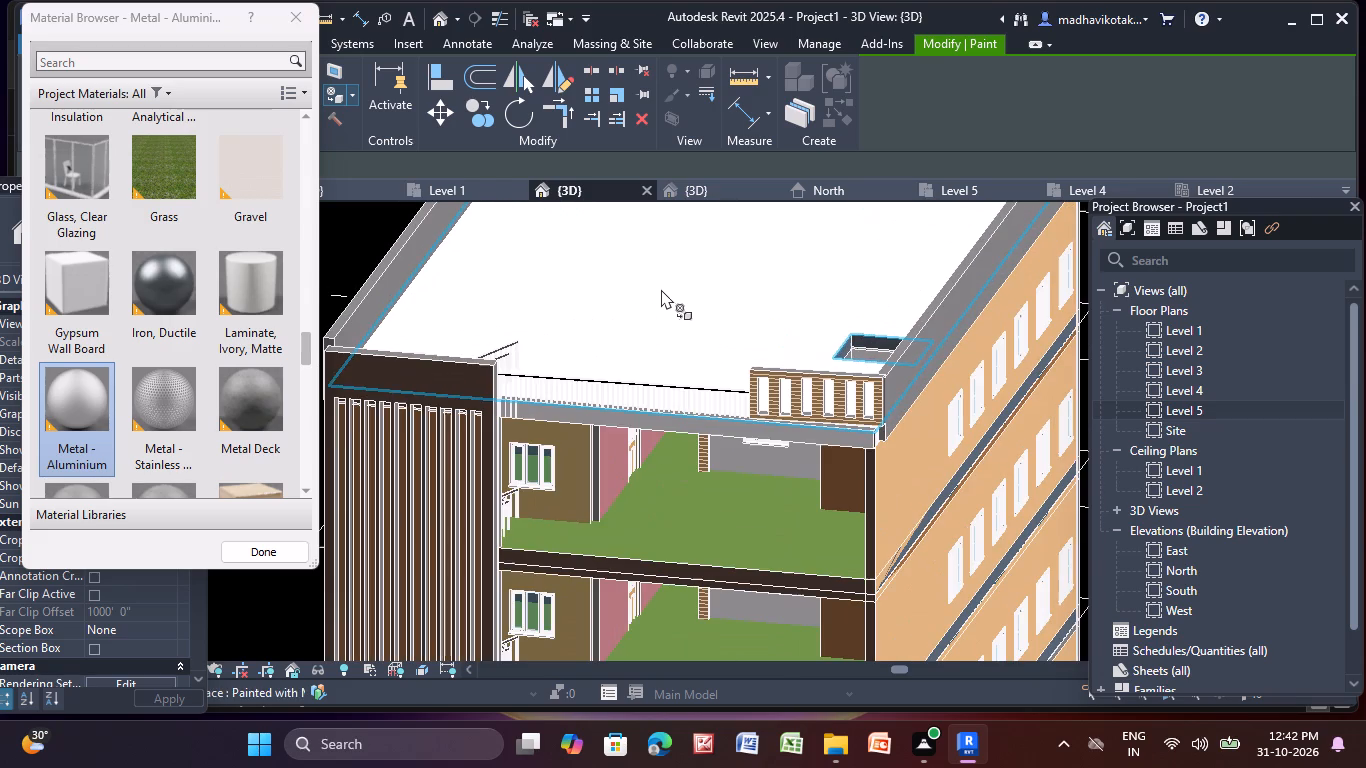
Repaint the top face of the Level 5 roof with the Metal Deck material.
click(266, 391)
click(708, 283)
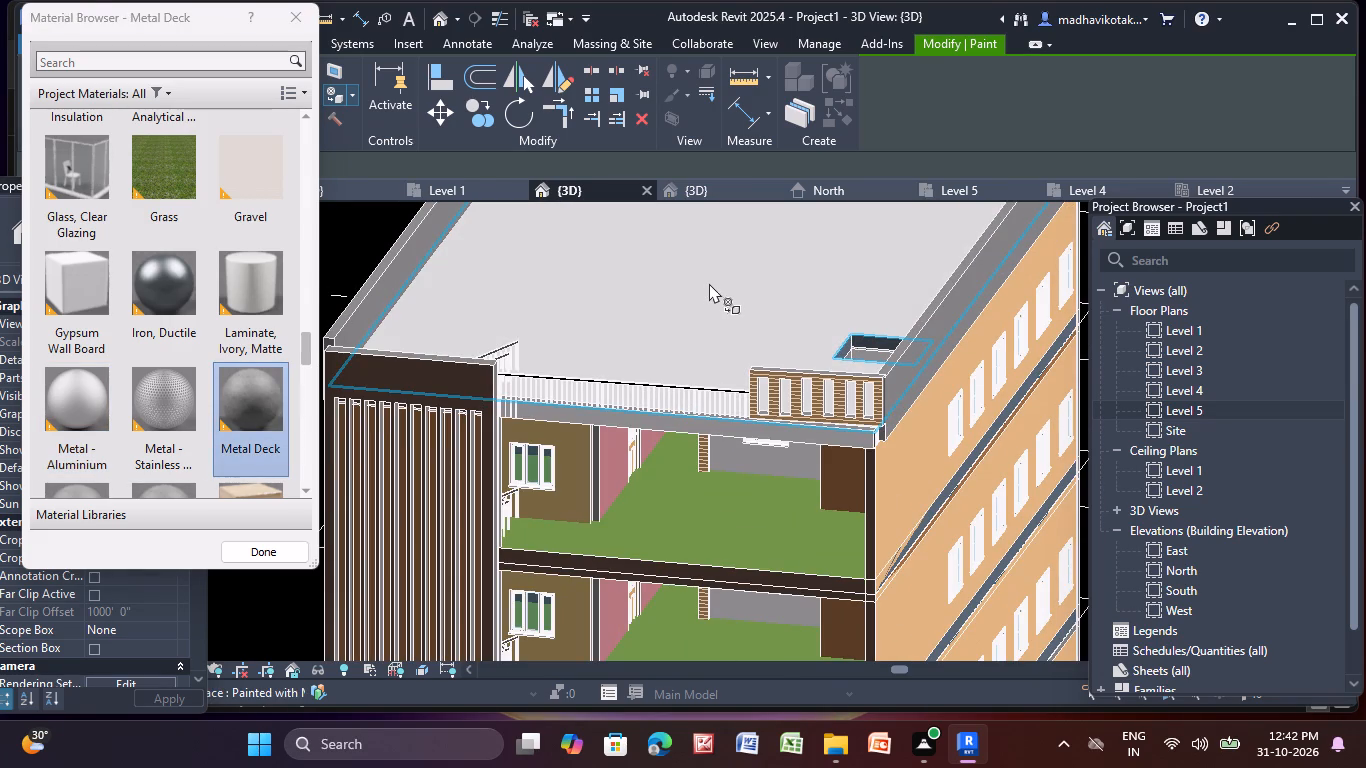
scroll(709, 283, down, 6)
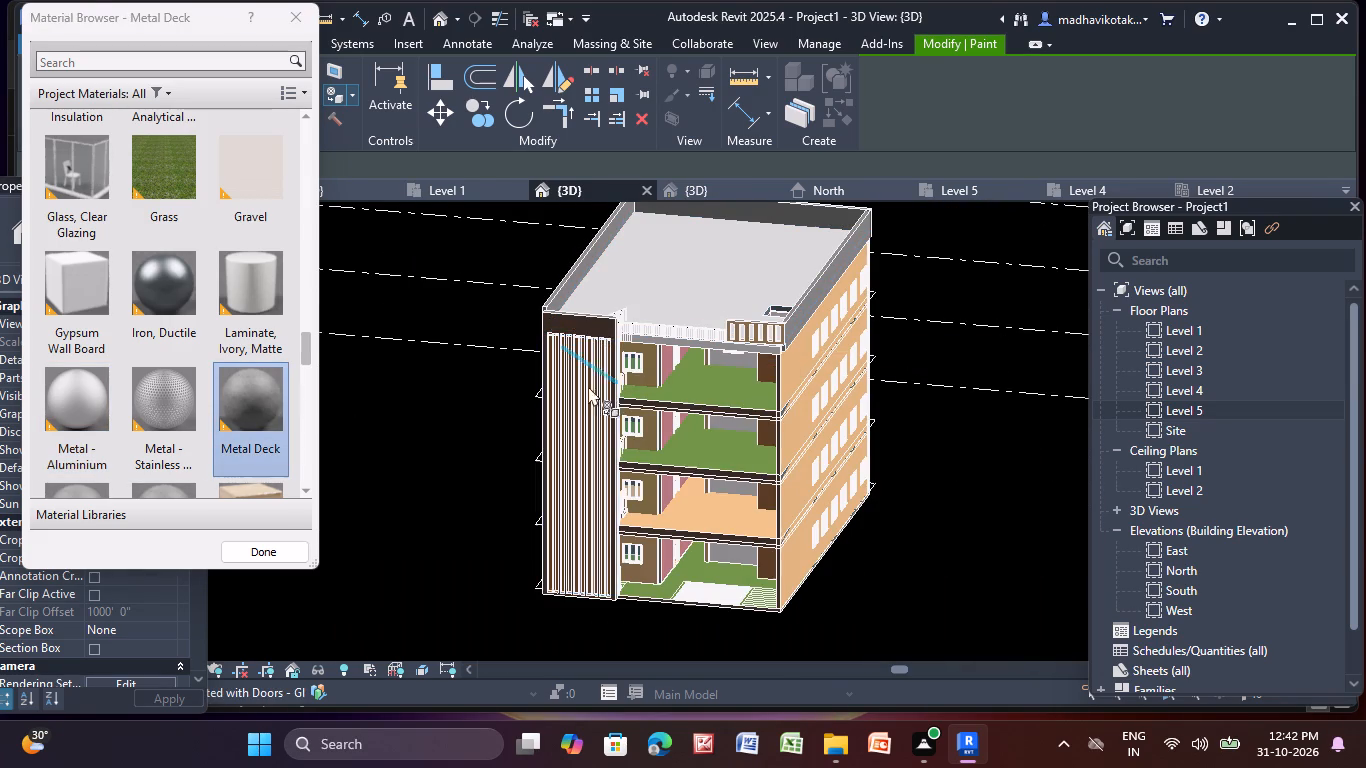
Repaint the top face of the Level 5 roof with the Vapor Retarder material.
shift+middle_drag(600, 392, 652, 278)
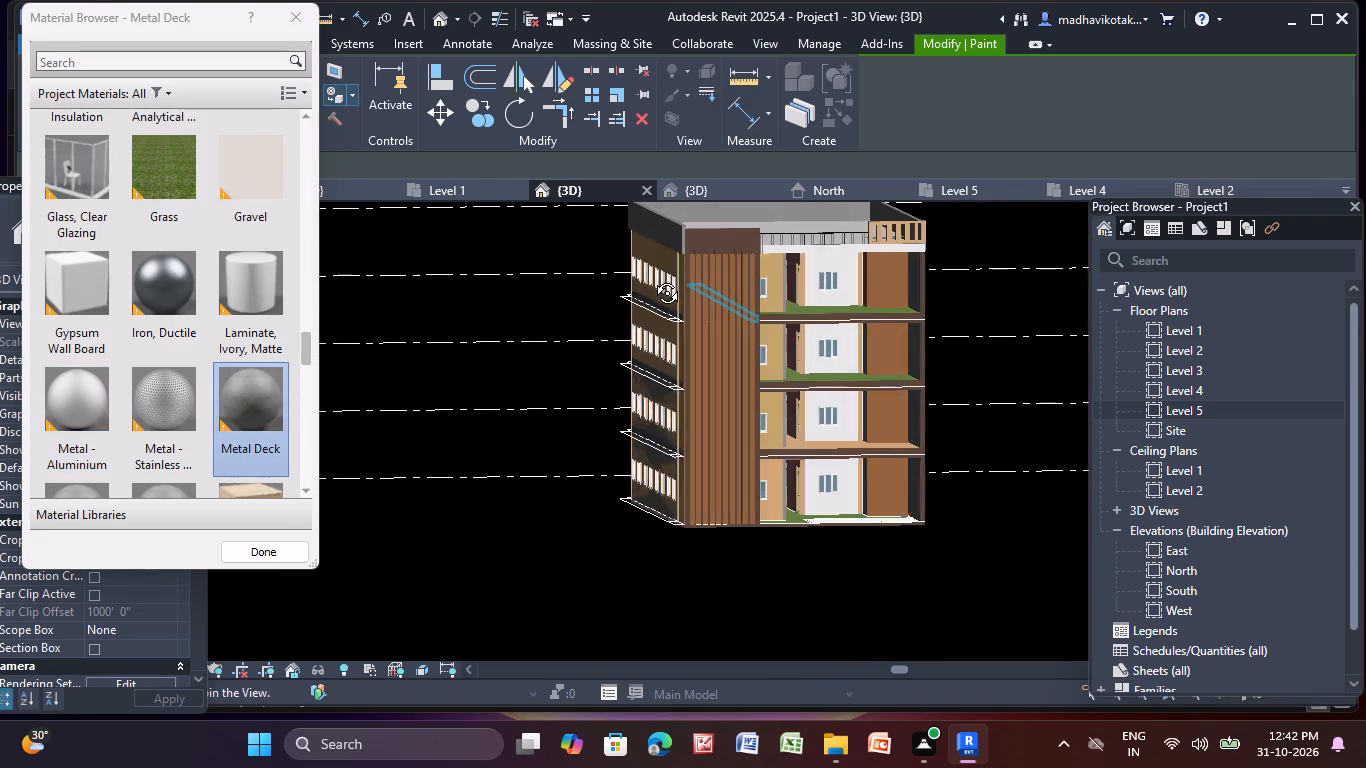
shift+middle_drag(652, 278, 648, 277)
middle_drag(809, 231, 695, 314)
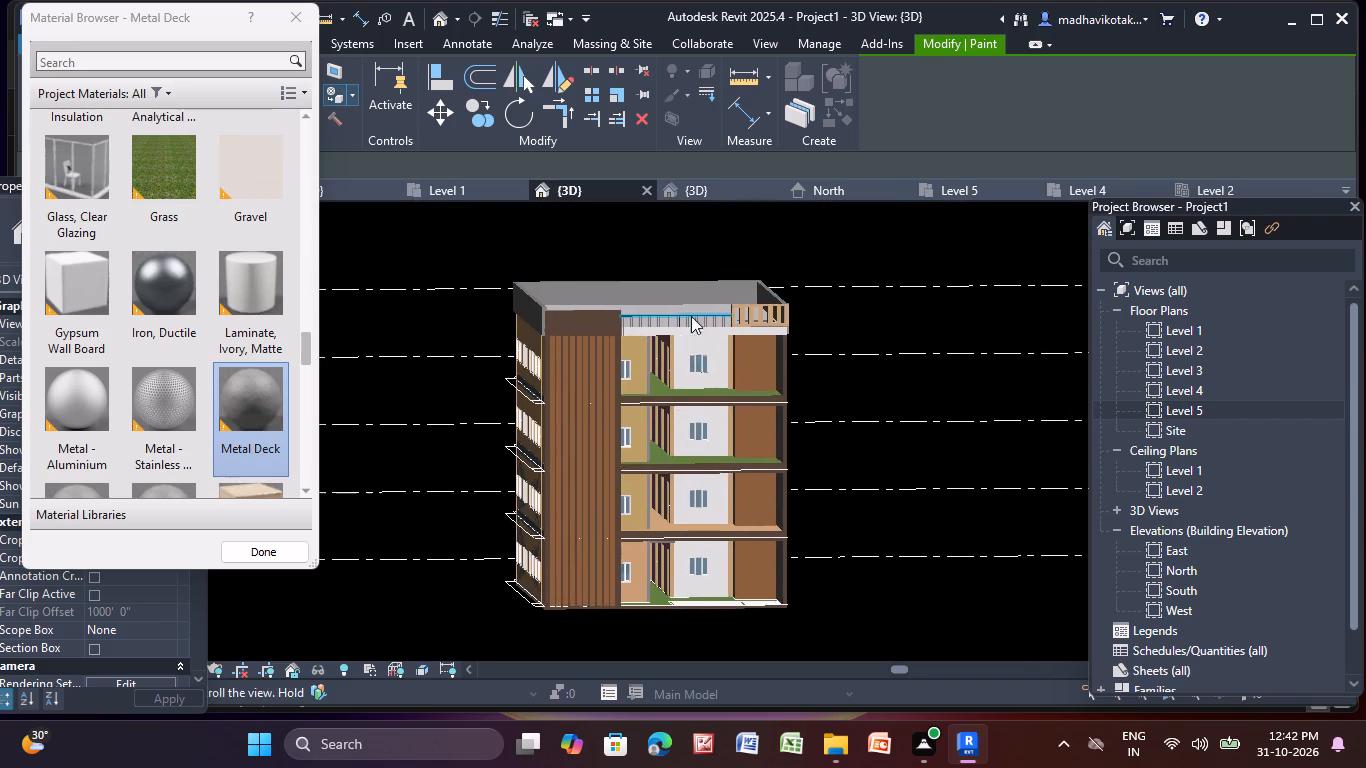
scroll(76, 427, down, 4)
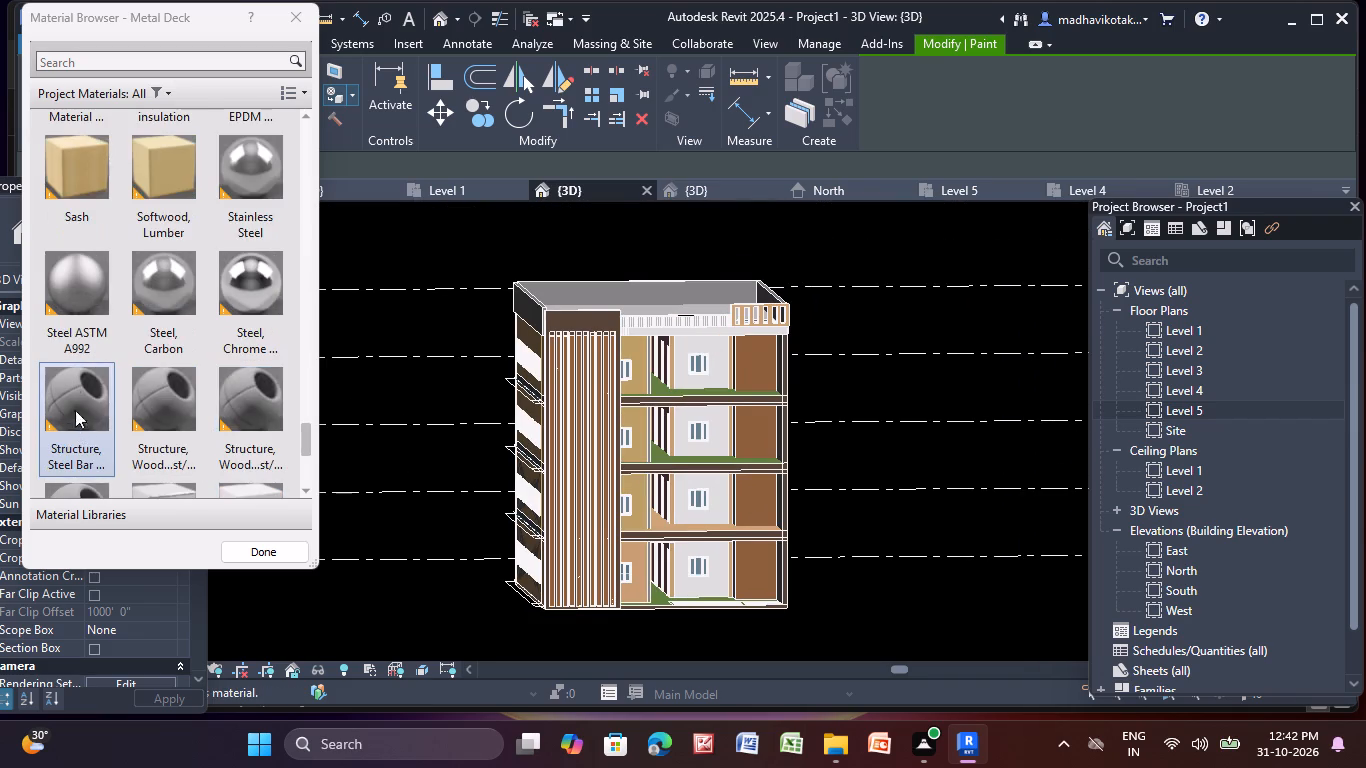
click(73, 327)
shift+middle_drag(489, 339, 479, 429)
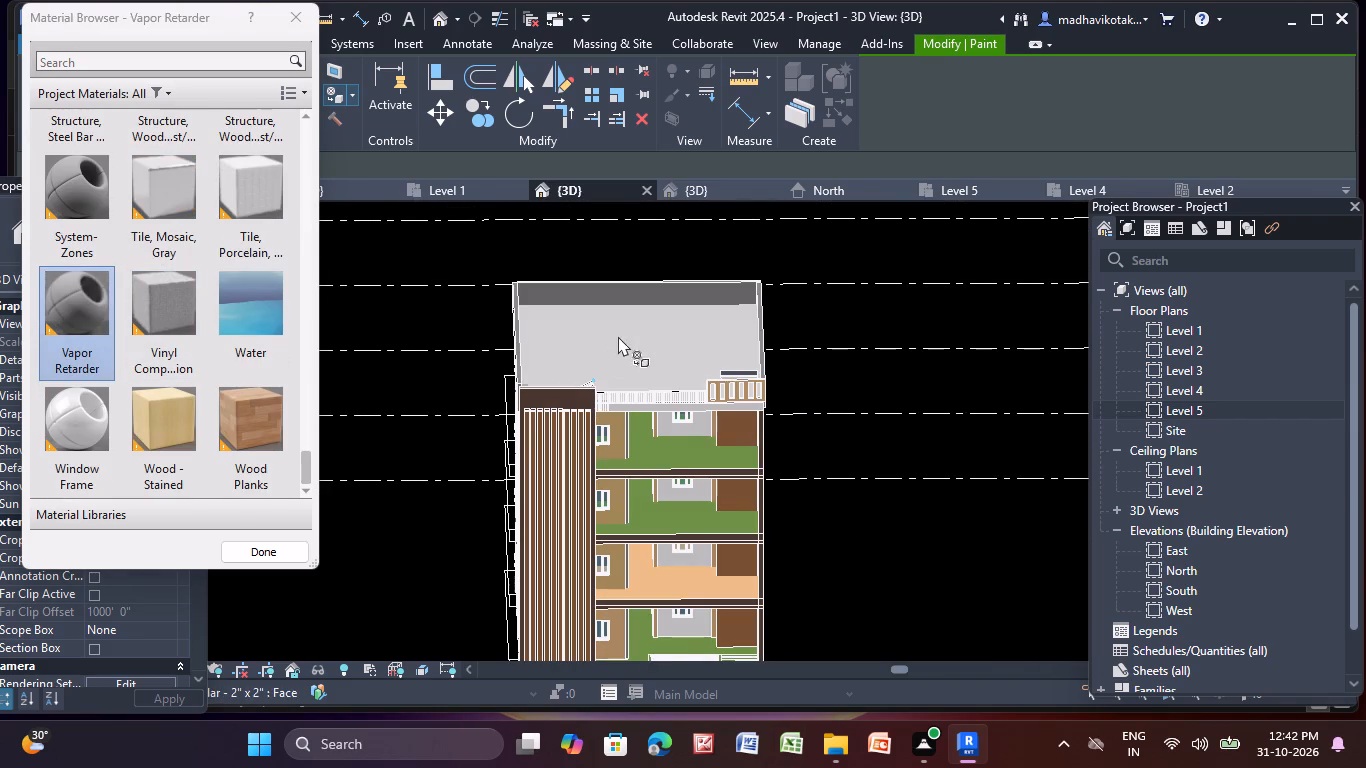
click(618, 336)
middle_drag(620, 344, 616, 253)
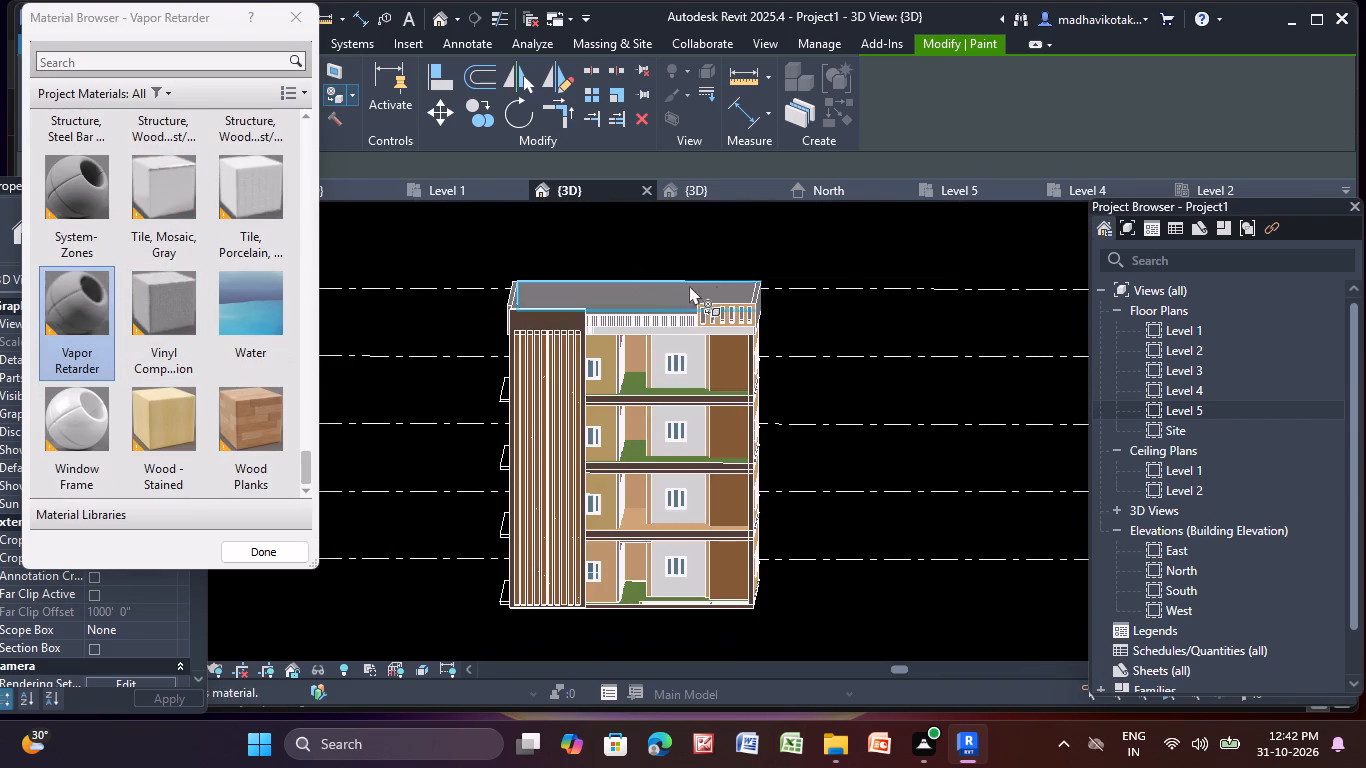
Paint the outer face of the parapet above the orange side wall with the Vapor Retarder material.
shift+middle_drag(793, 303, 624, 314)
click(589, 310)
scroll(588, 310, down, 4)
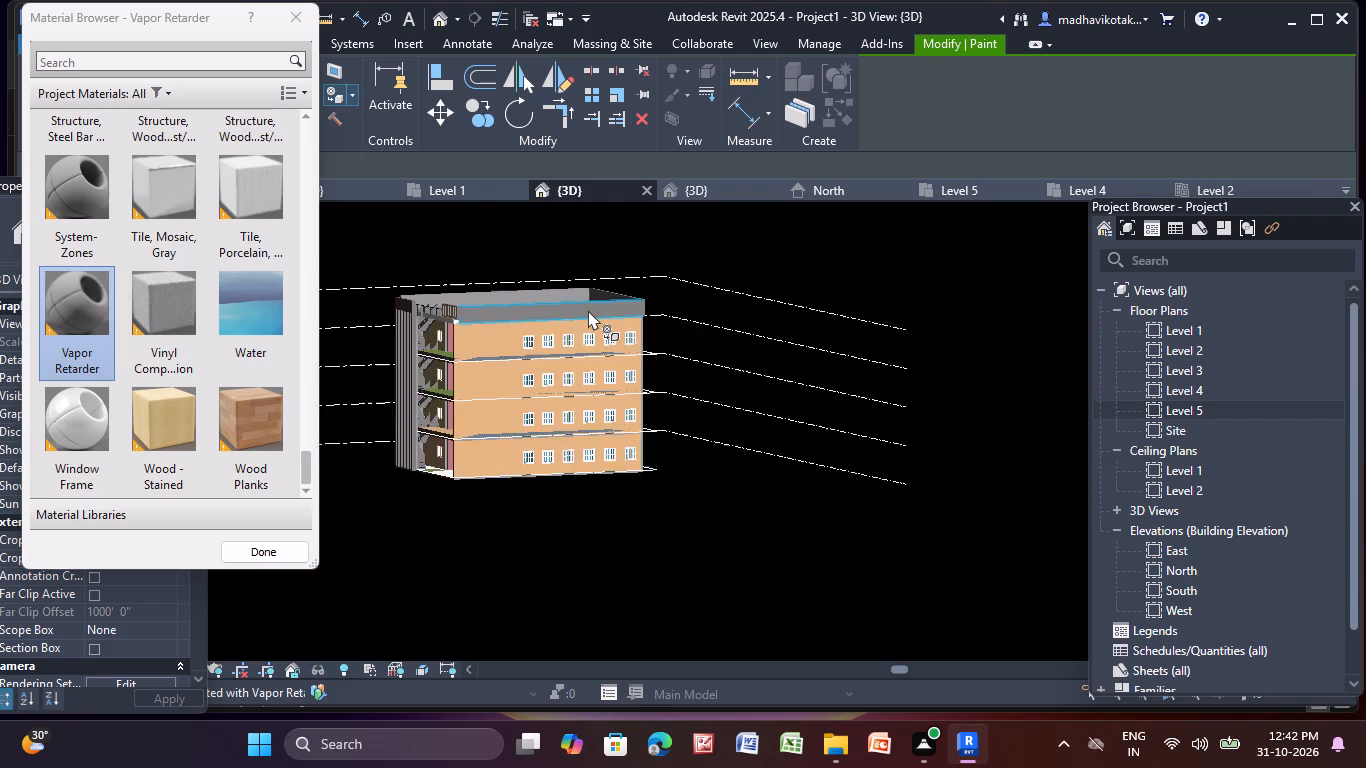
Paint the outer face of the parapet above the orange side wall with the Doors - Glazing Bars material.
scroll(588, 310, down, 1)
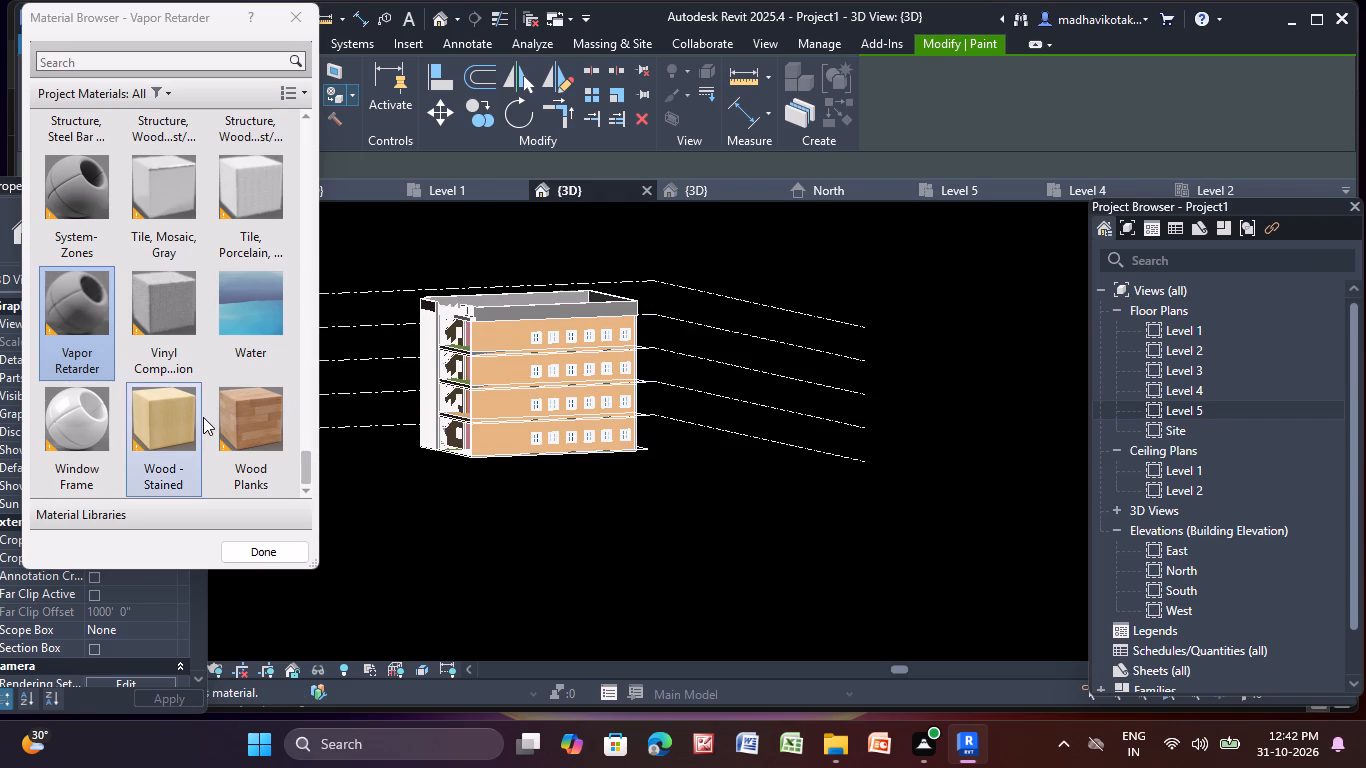
scroll(203, 417, down, 3)
scroll(203, 417, up, 3)
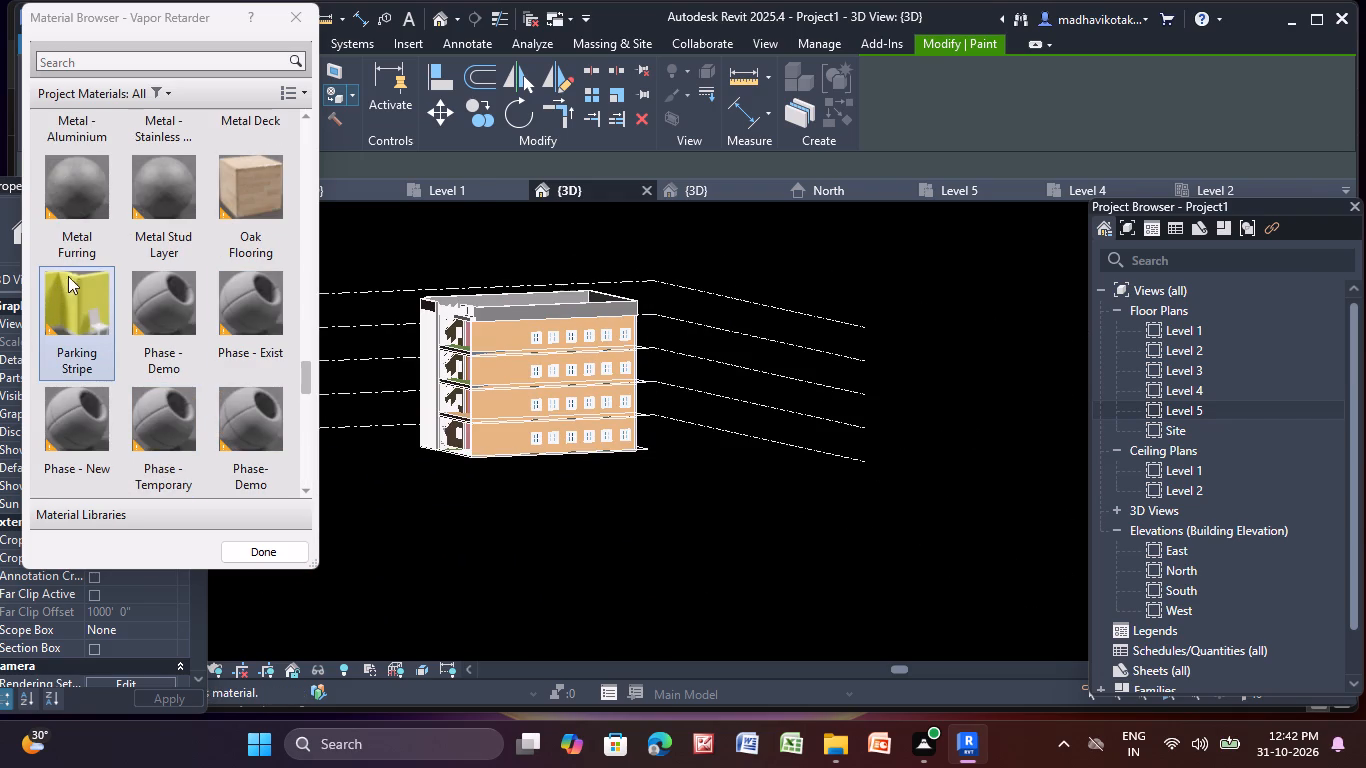
scroll(168, 243, up, 2)
click(156, 320)
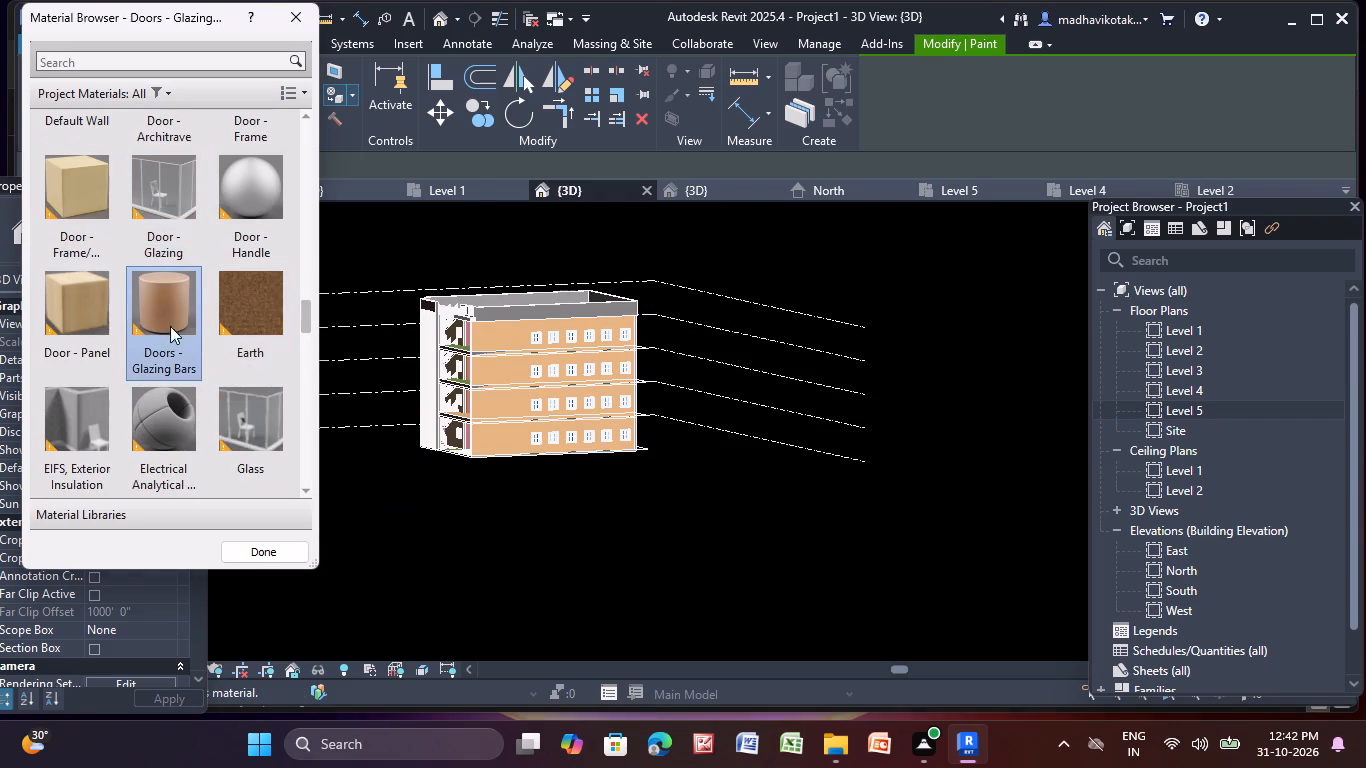
scroll(536, 319, up, 4)
click(531, 300)
scroll(531, 300, up, 2)
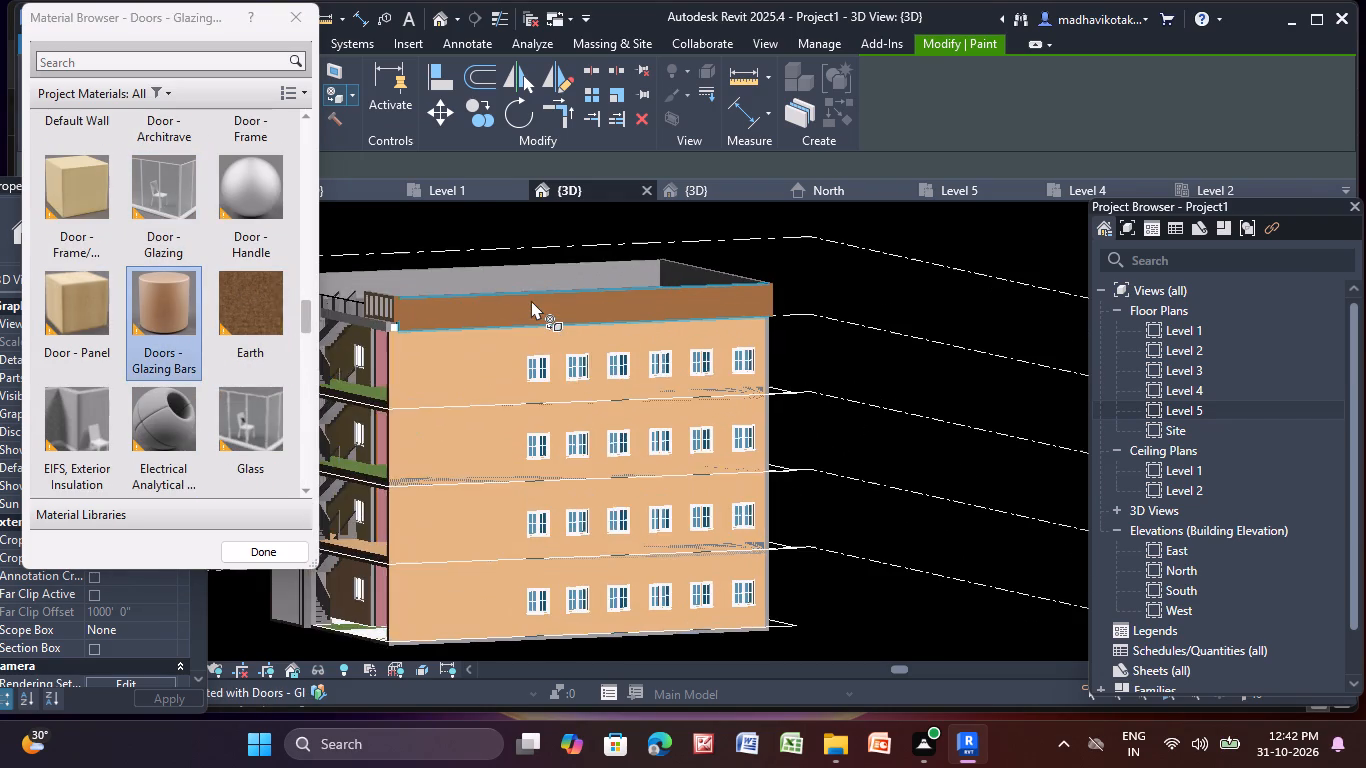
Paint the front wall face below the rooftop railing with the Doors - Glazing Bars material.
shift+middle_drag(531, 300, 673, 338)
scroll(653, 368, up, 2)
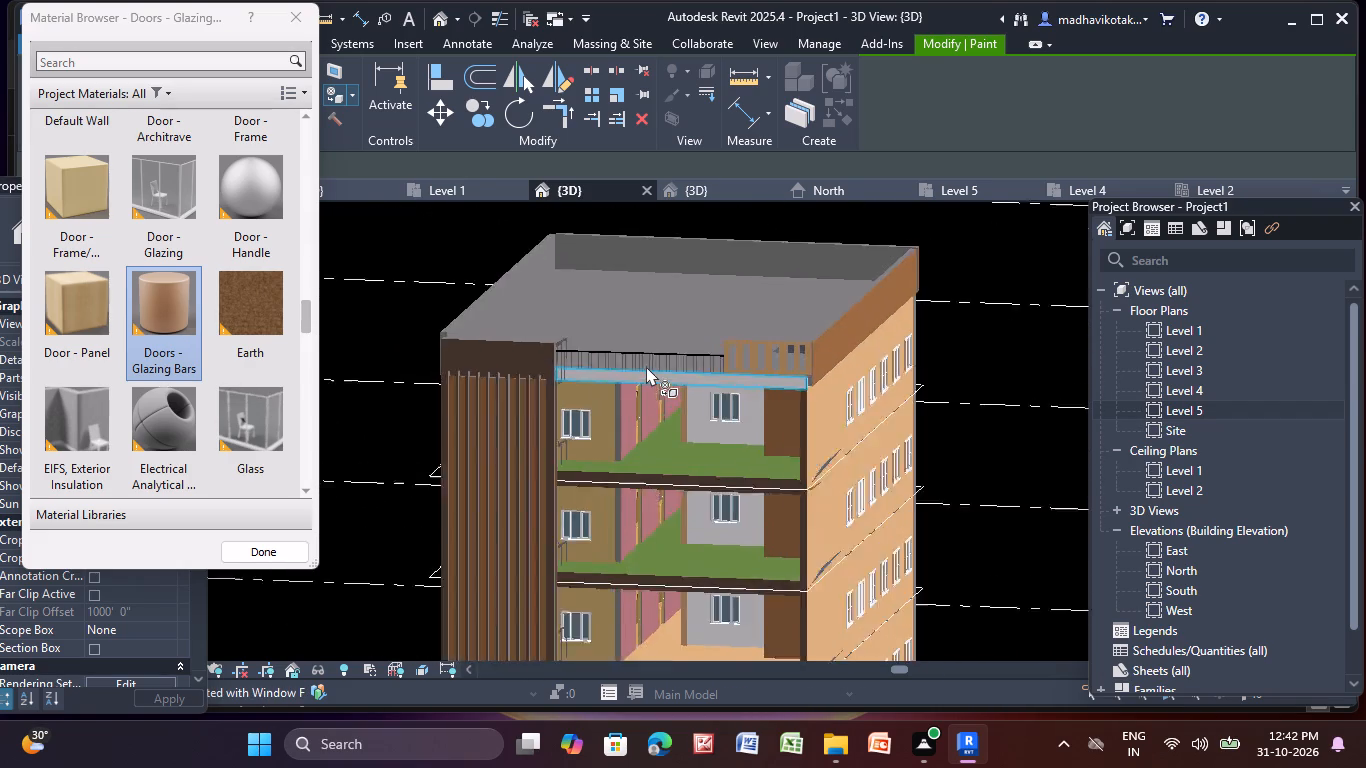
scroll(646, 366, up, 7)
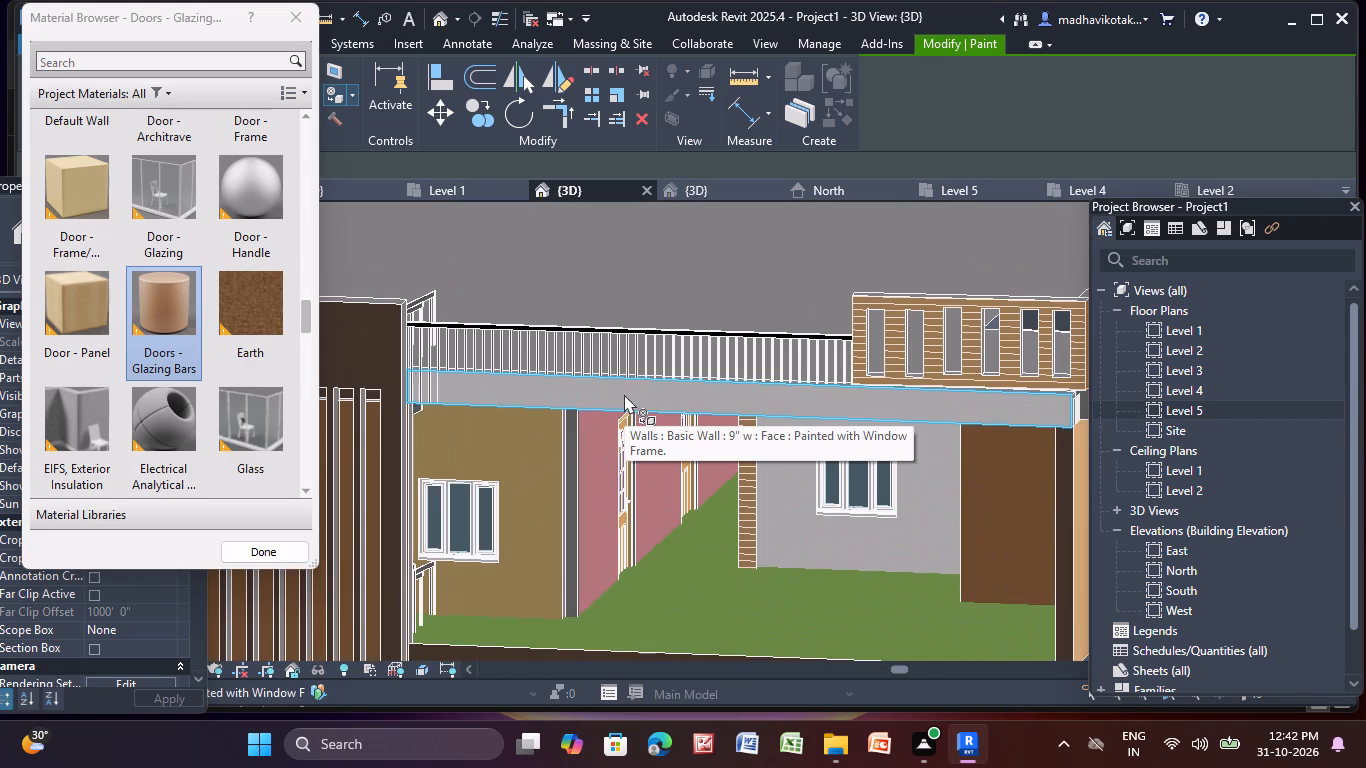
click(624, 394)
Paint the outer faces of the opposite side parapet and the rear parapet with Doors - Glazing Bars.
scroll(624, 394, down, 3)
middle_drag(674, 330, 821, 305)
scroll(836, 275, up, 3)
click(838, 268)
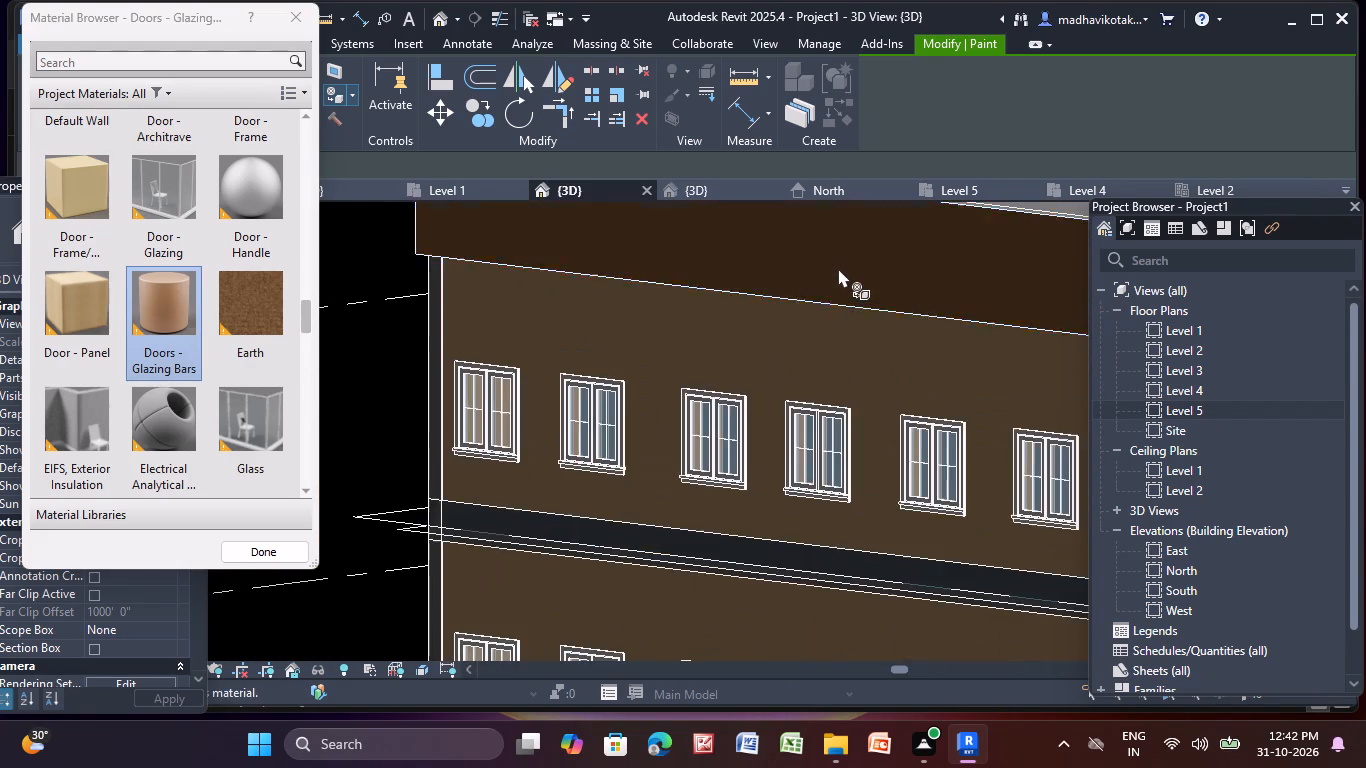
scroll(838, 268, down, 6)
middle_drag(839, 269, 237, 334)
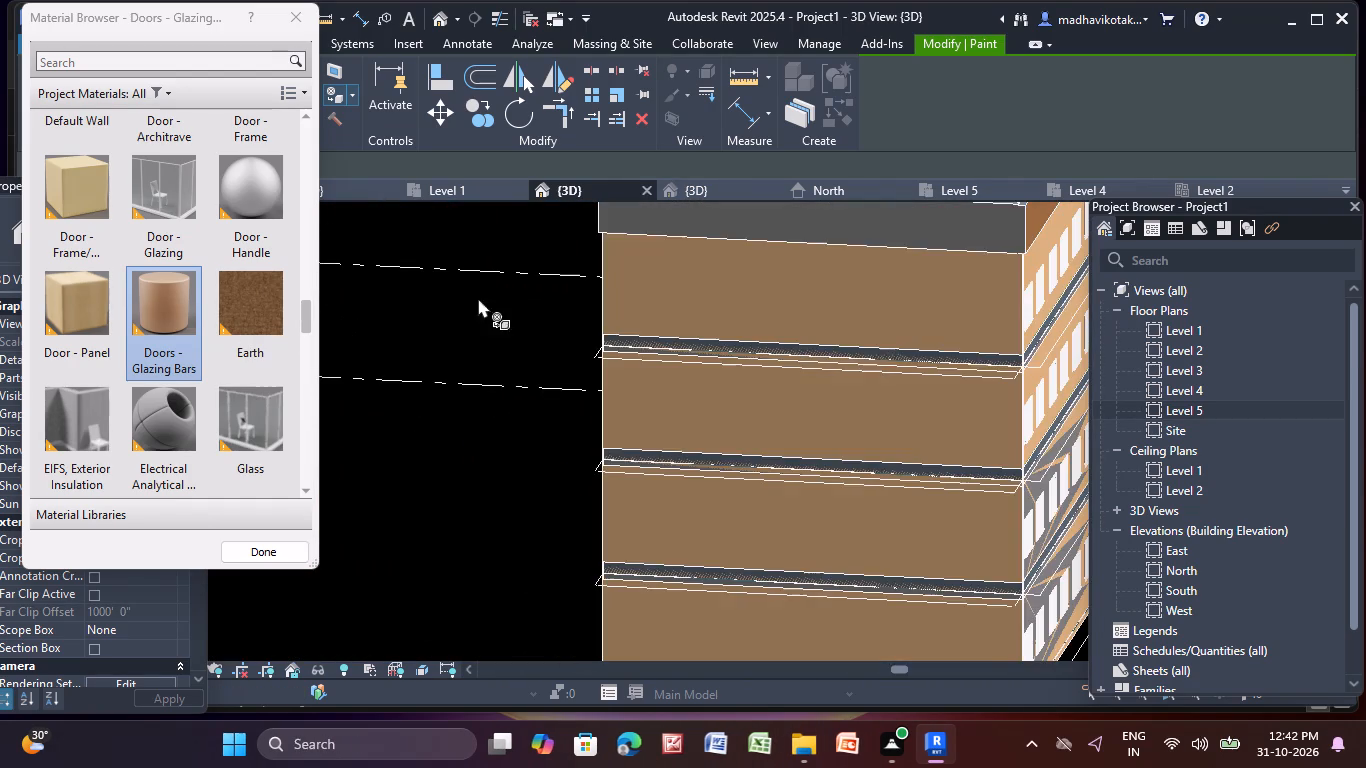
middle_drag(719, 269, 673, 360)
scroll(718, 315, up, 4)
click(739, 293)
scroll(739, 293, down, 5)
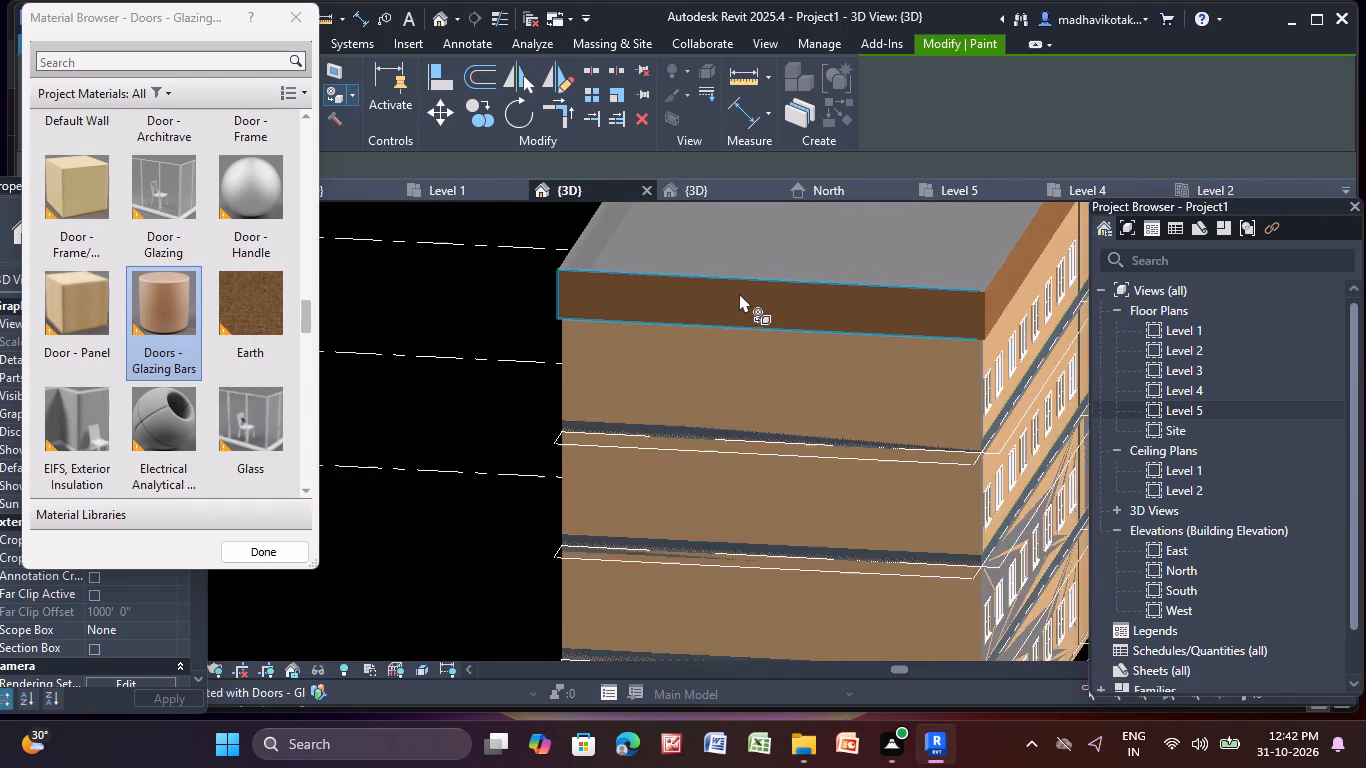
Paint the inner faces of both side parapets and the rear parapet around the roof with Doors - Glazing Bars.
shift+middle_drag(739, 293, 660, 339)
middle_drag(814, 262, 628, 344)
scroll(589, 308, up, 5)
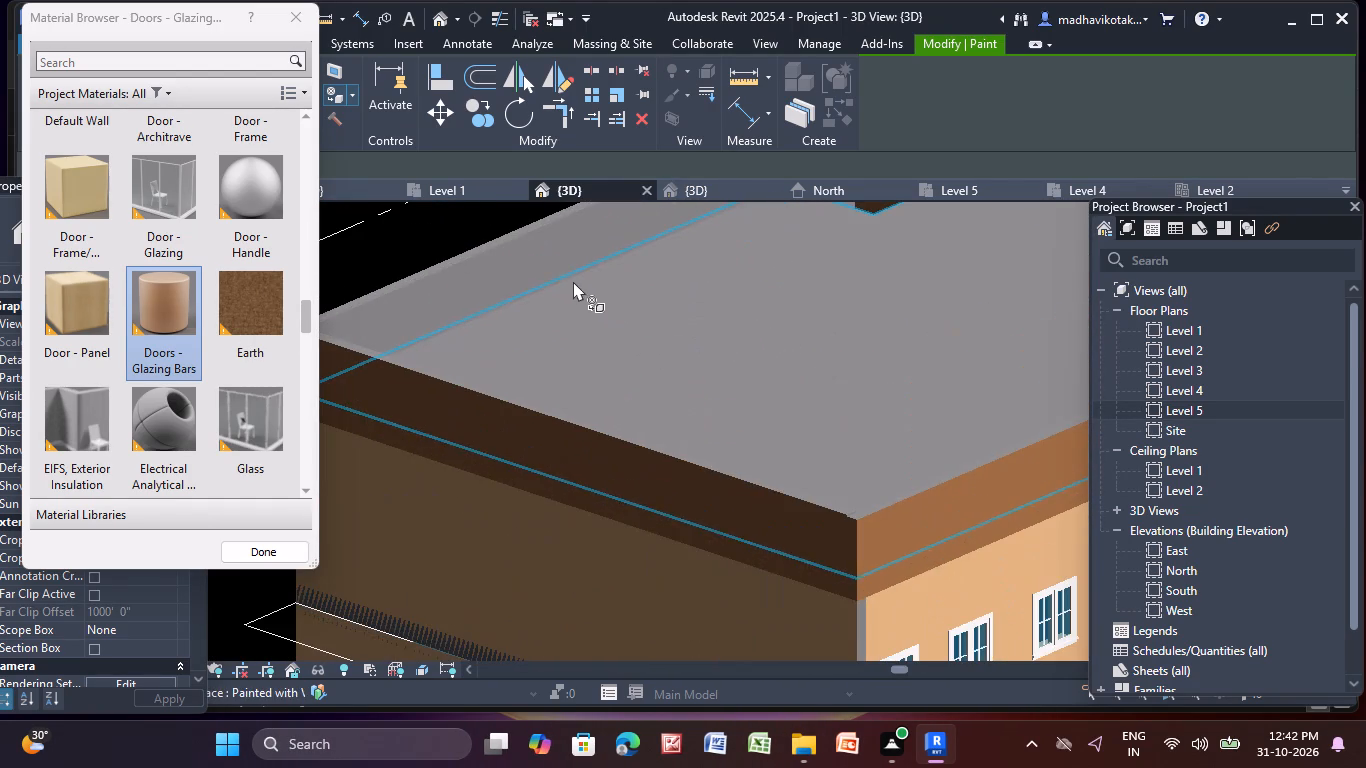
click(558, 253)
middle_drag(566, 260, 586, 292)
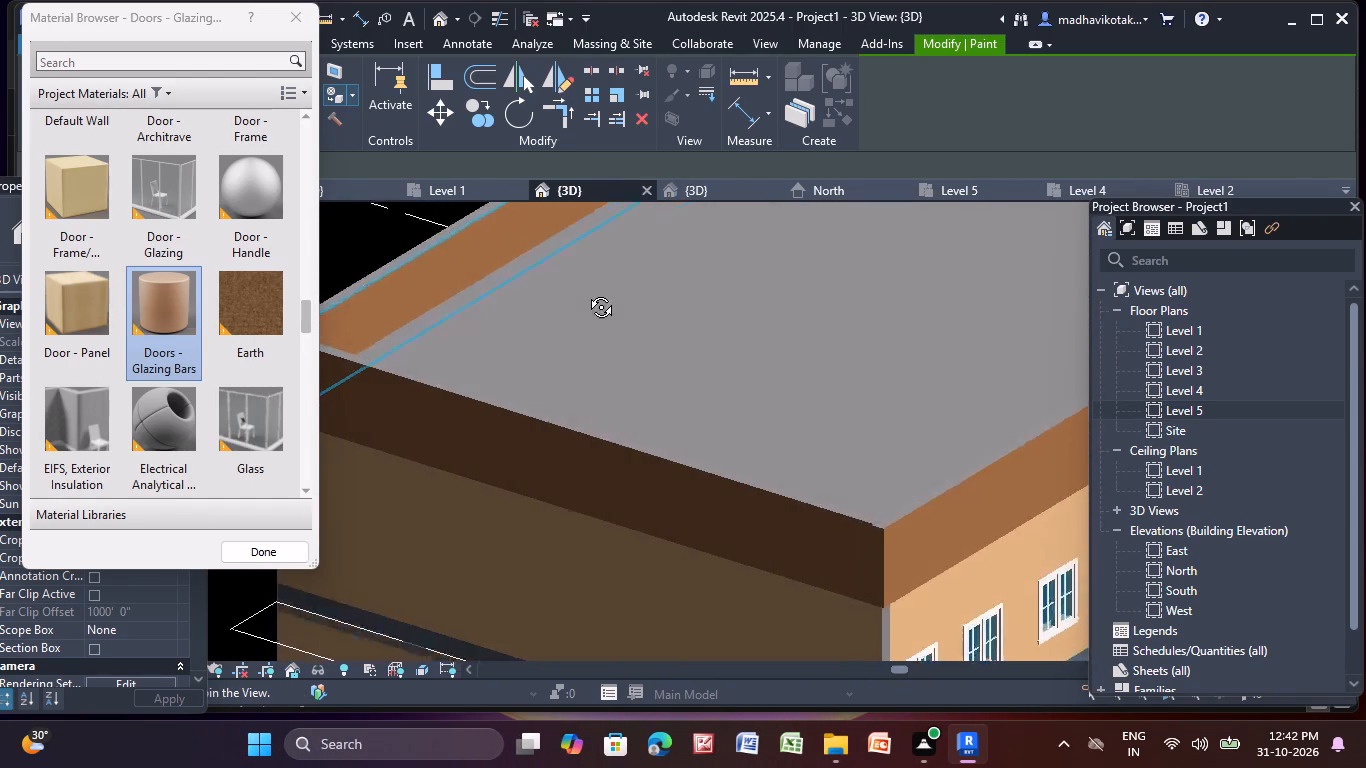
middle_drag(586, 292, 585, 301)
middle_drag(581, 299, 709, 358)
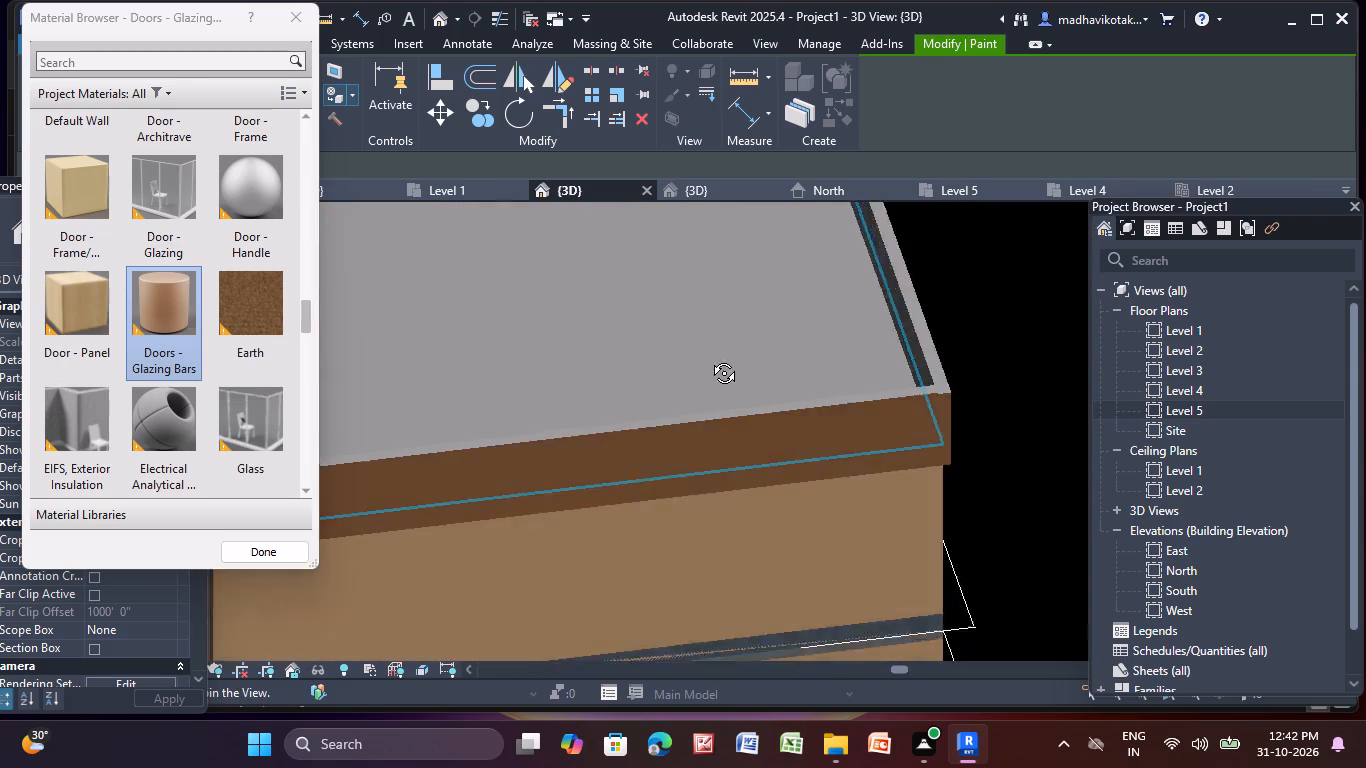
middle_drag(709, 358, 761, 332)
click(785, 281)
shift+middle_drag(730, 306, 760, 336)
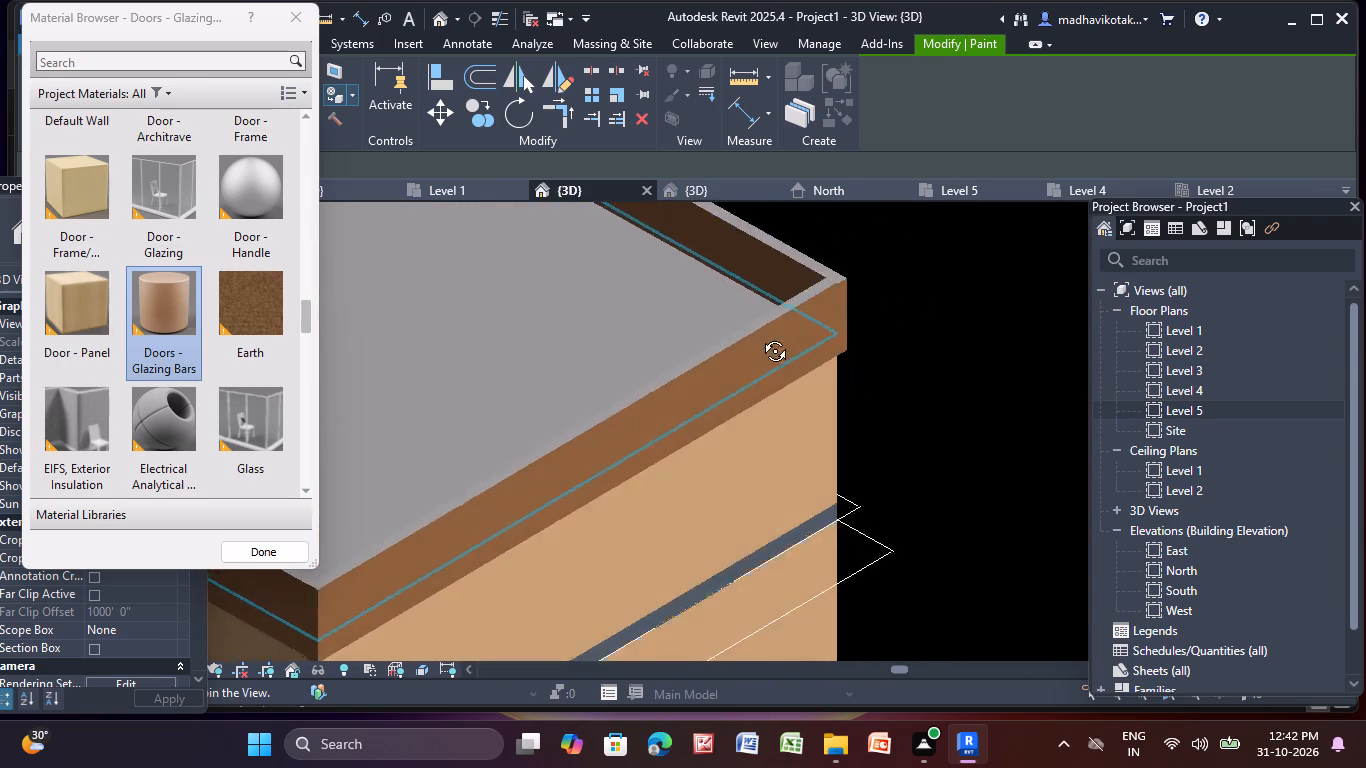
shift+middle_drag(760, 336, 879, 321)
shift+scroll(879, 321, down, 1)
shift+middle_drag(522, 397, 587, 382)
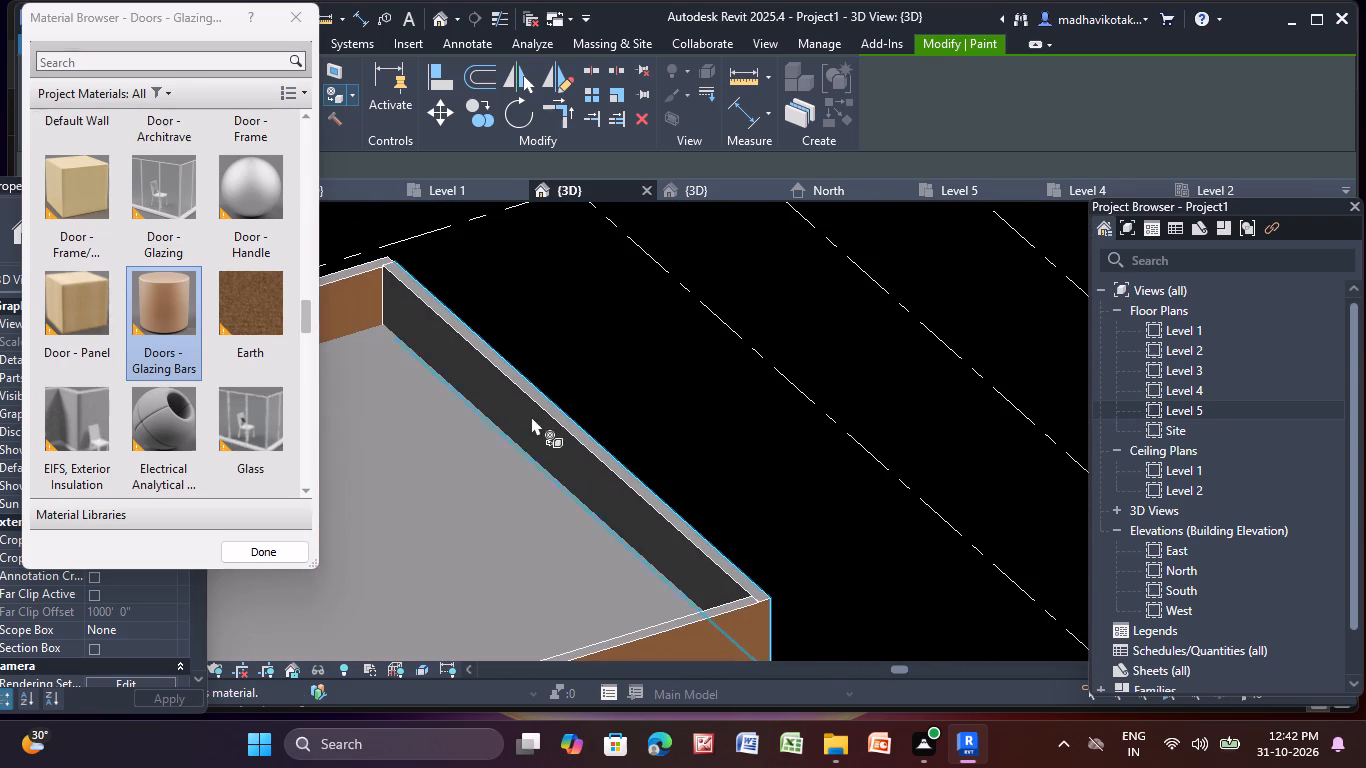
click(526, 419)
Paint the top faces of the rear parapet and the parapet above the orange side wall with Doors - Glazing Bars.
scroll(542, 406, up, 8)
click(542, 389)
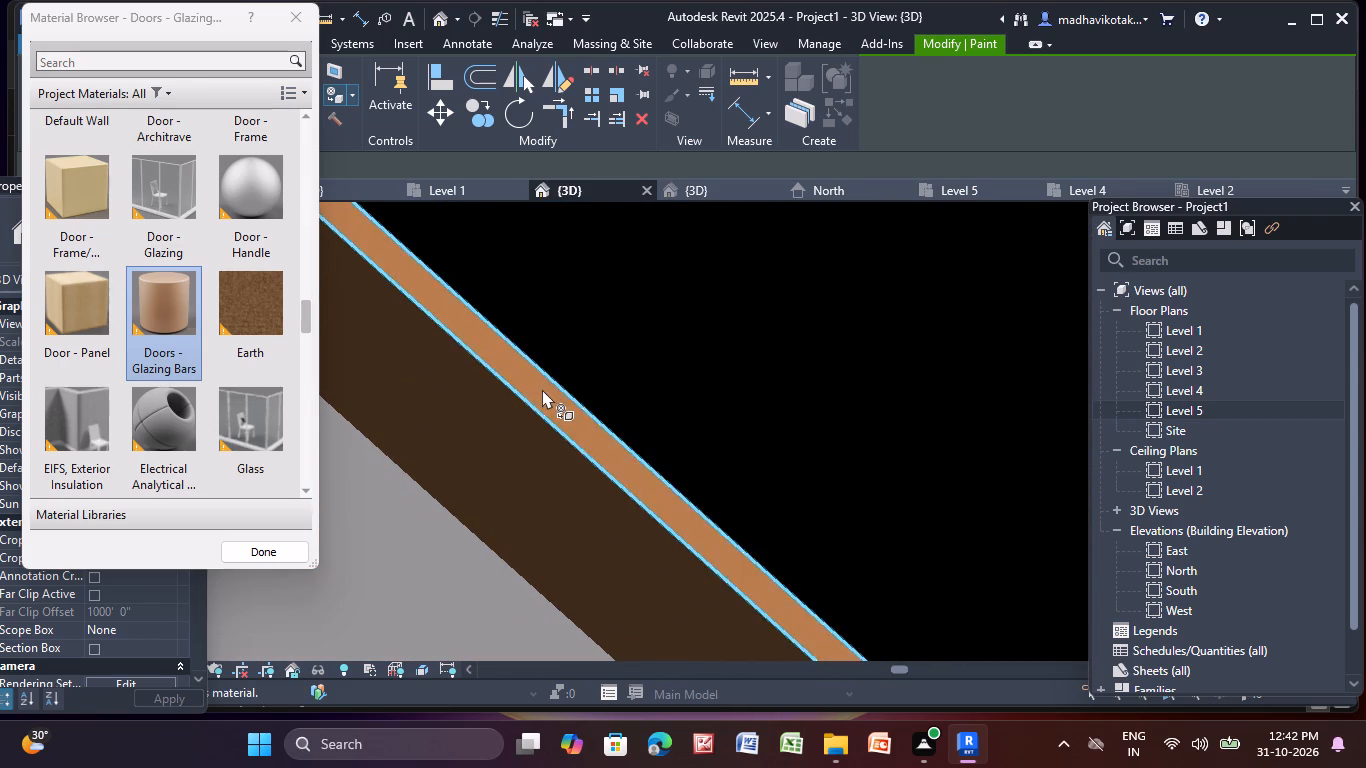
scroll(542, 389, down, 7)
middle_drag(499, 464, 609, 257)
middle_drag(589, 510, 648, 382)
scroll(648, 382, up, 2)
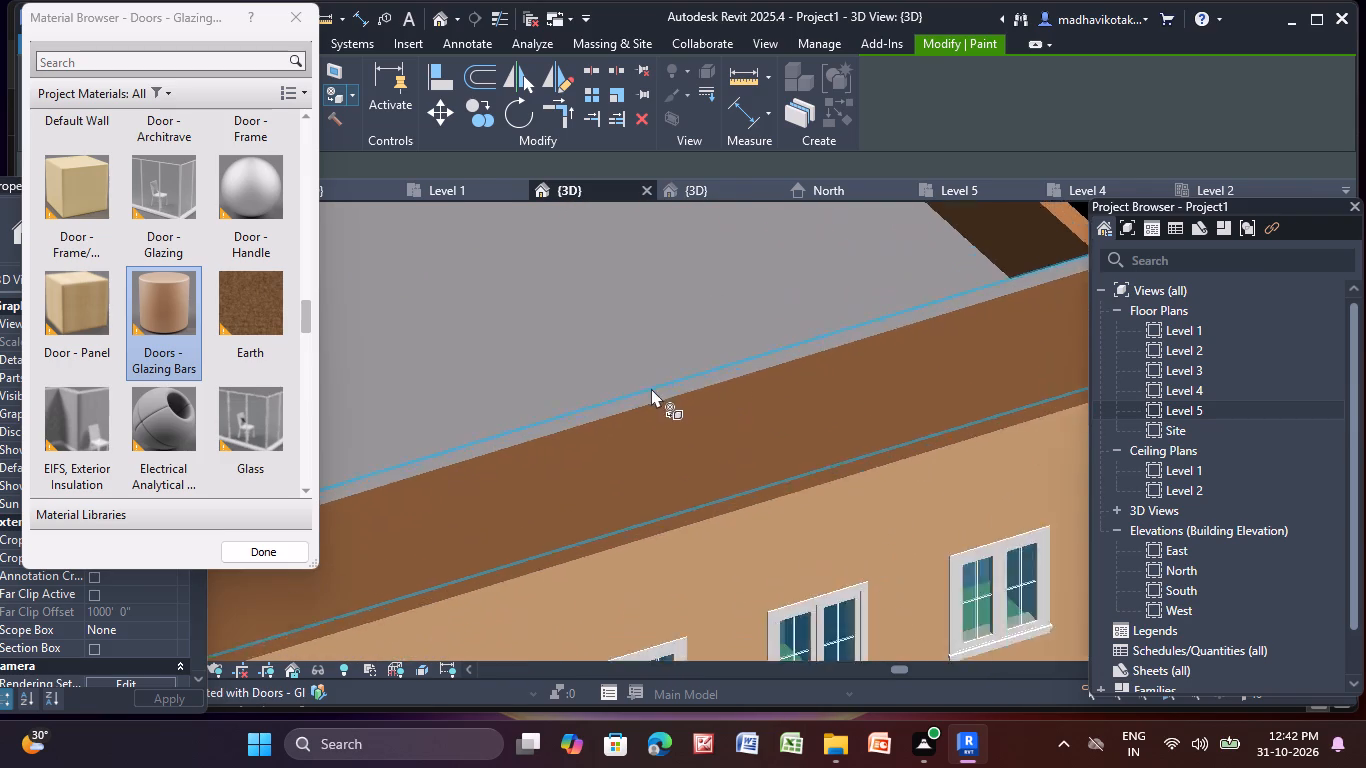
scroll(651, 388, up, 8)
click(653, 390)
Paint the top face of the opposite side parapet with the Doors - Glazing Bars material.
scroll(653, 390, down, 8)
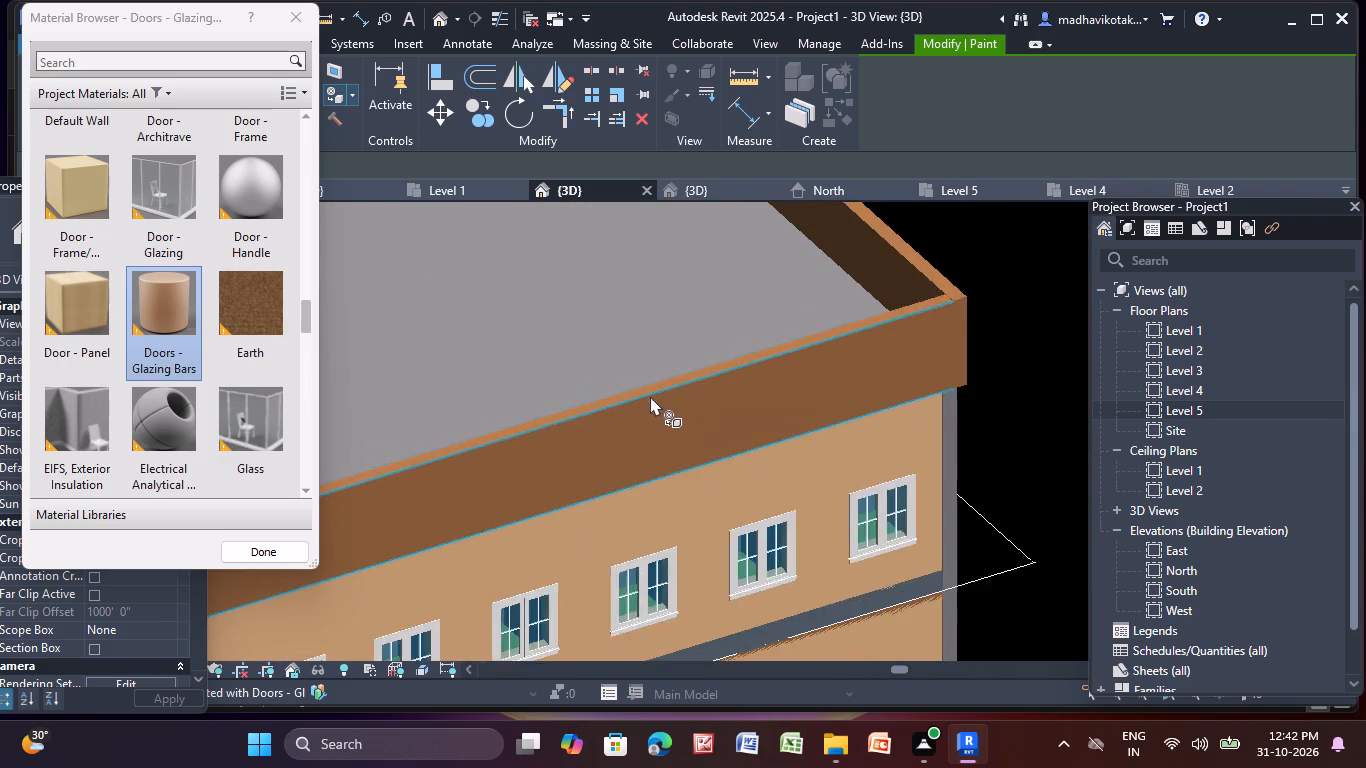
scroll(650, 396, down, 10)
middle_drag(635, 411, 712, 476)
scroll(511, 360, up, 10)
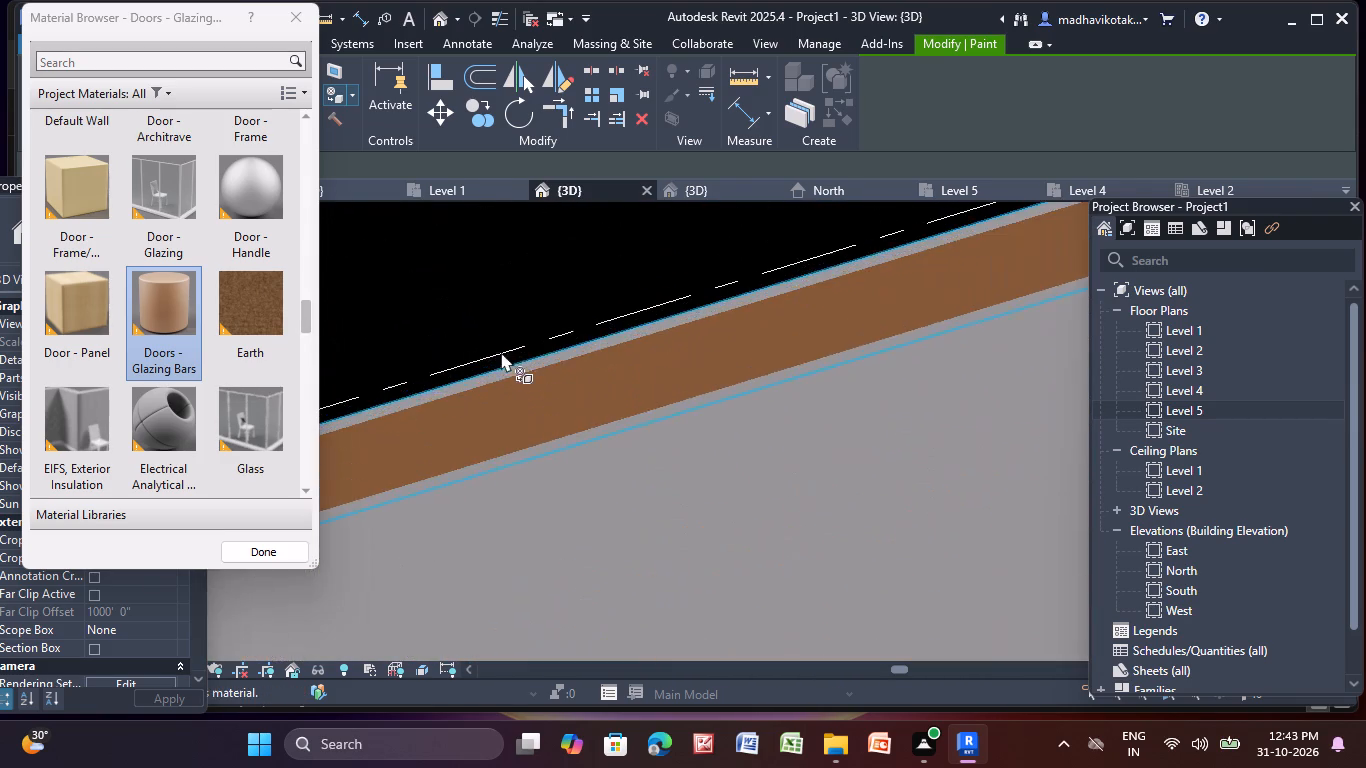
scroll(501, 352, up, 10)
click(487, 470)
Paint the top and inner faces of the short slotted front wall beside the railing with Doors - Glazing Bars.
scroll(481, 445, up, 1)
scroll(482, 445, down, 5)
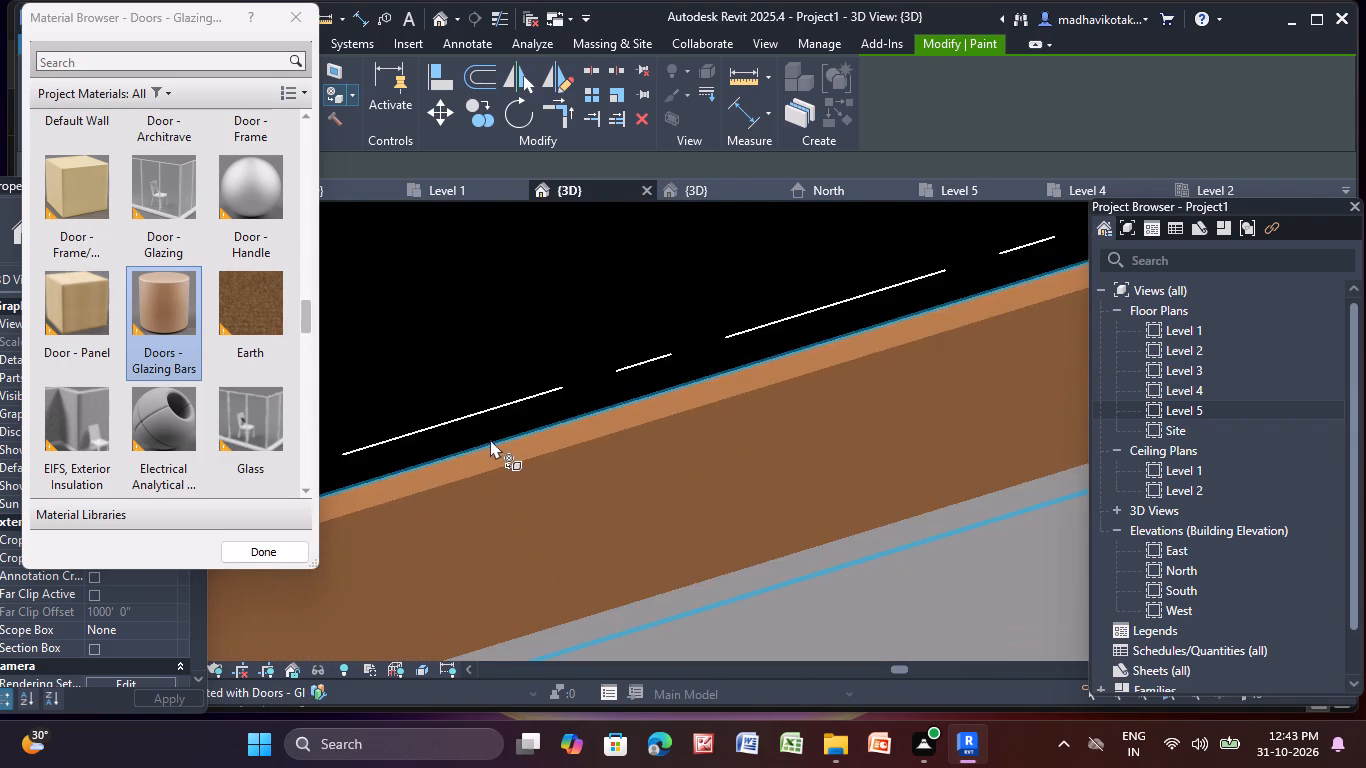
scroll(490, 439, down, 11)
scroll(528, 535, down, 8)
middle_drag(542, 546, 478, 583)
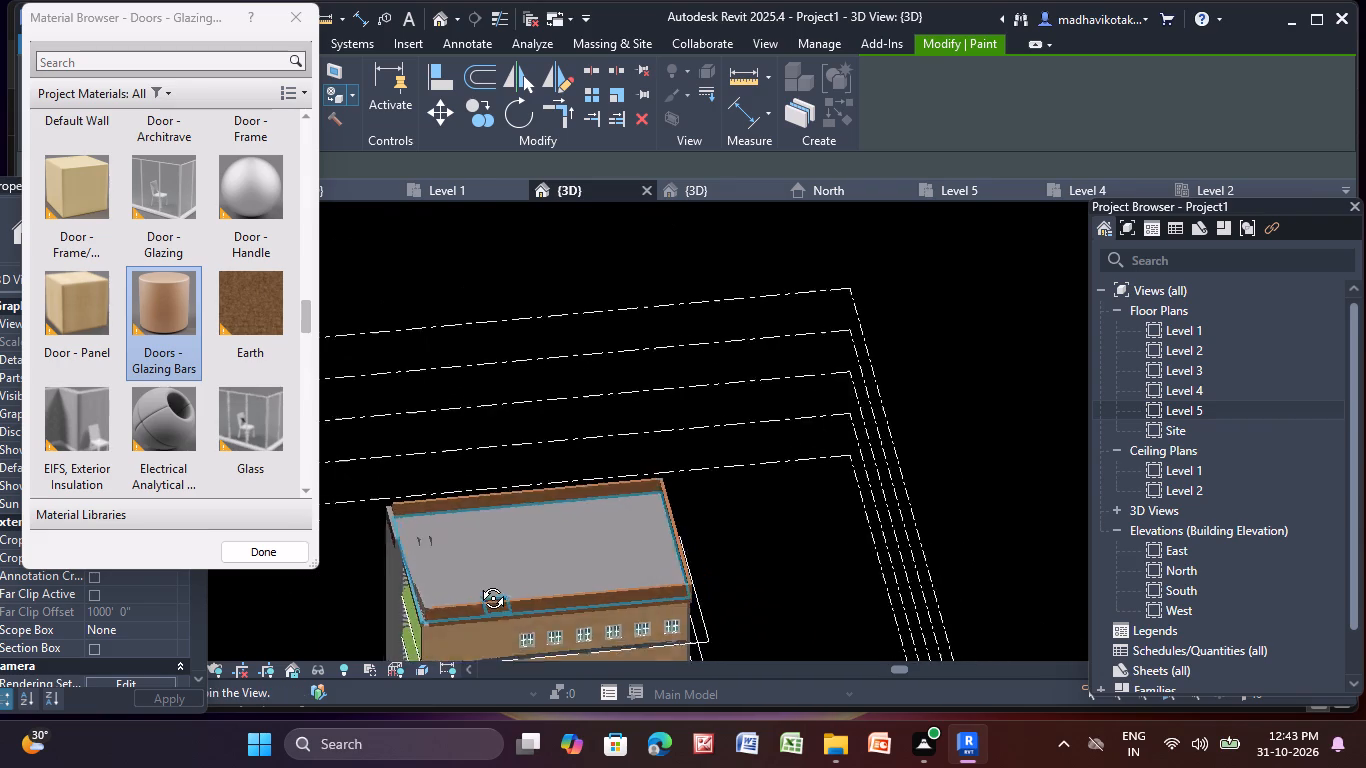
middle_drag(478, 583, 370, 558)
scroll(398, 489, up, 4)
middle_drag(425, 451, 438, 482)
scroll(435, 476, up, 11)
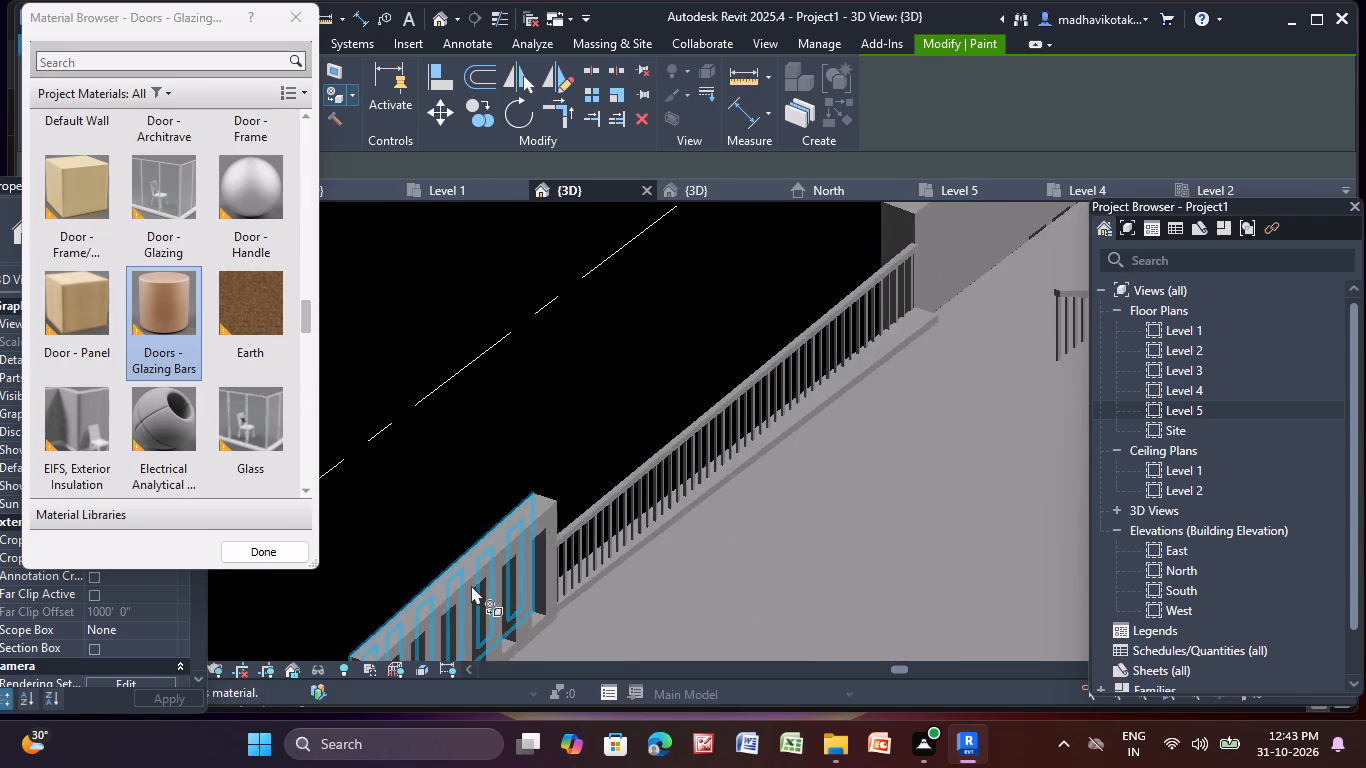
scroll(467, 574, up, 10)
click(521, 509)
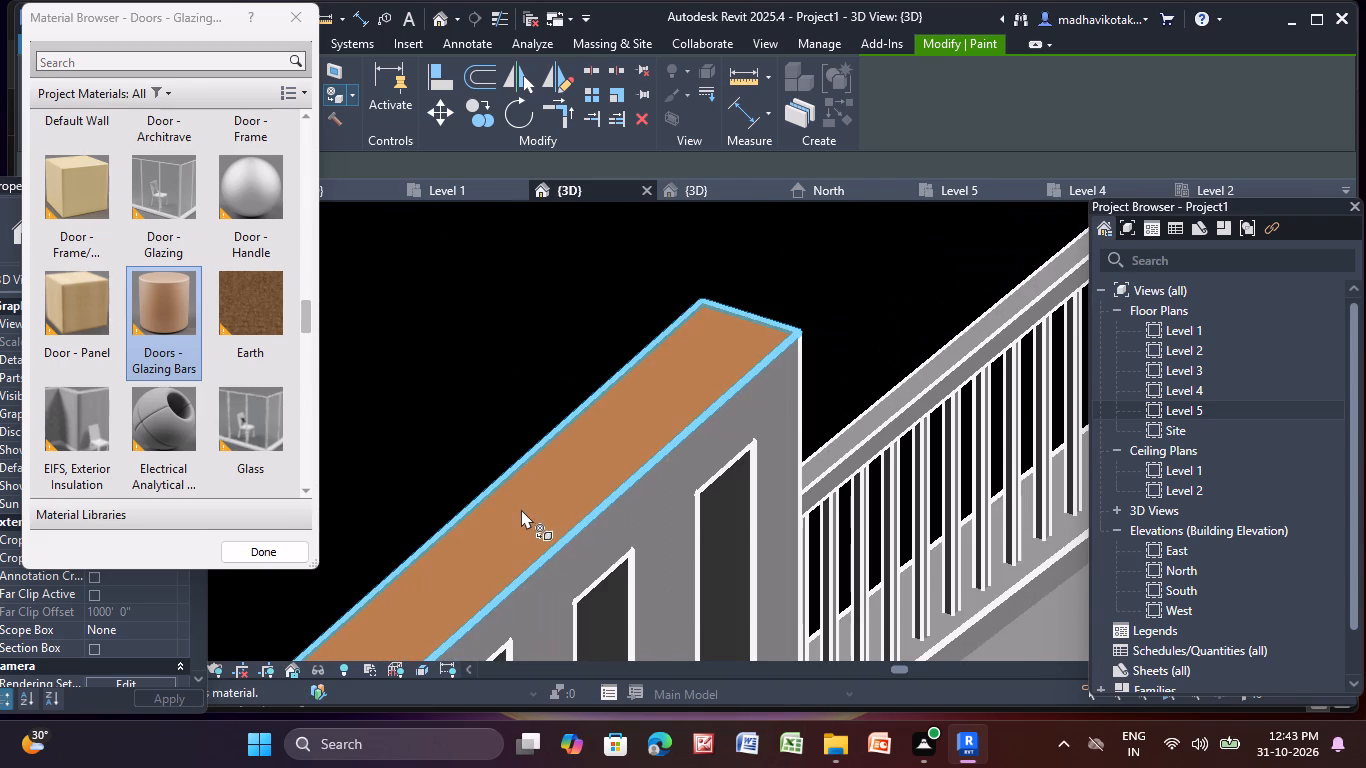
middle_drag(532, 515, 458, 397)
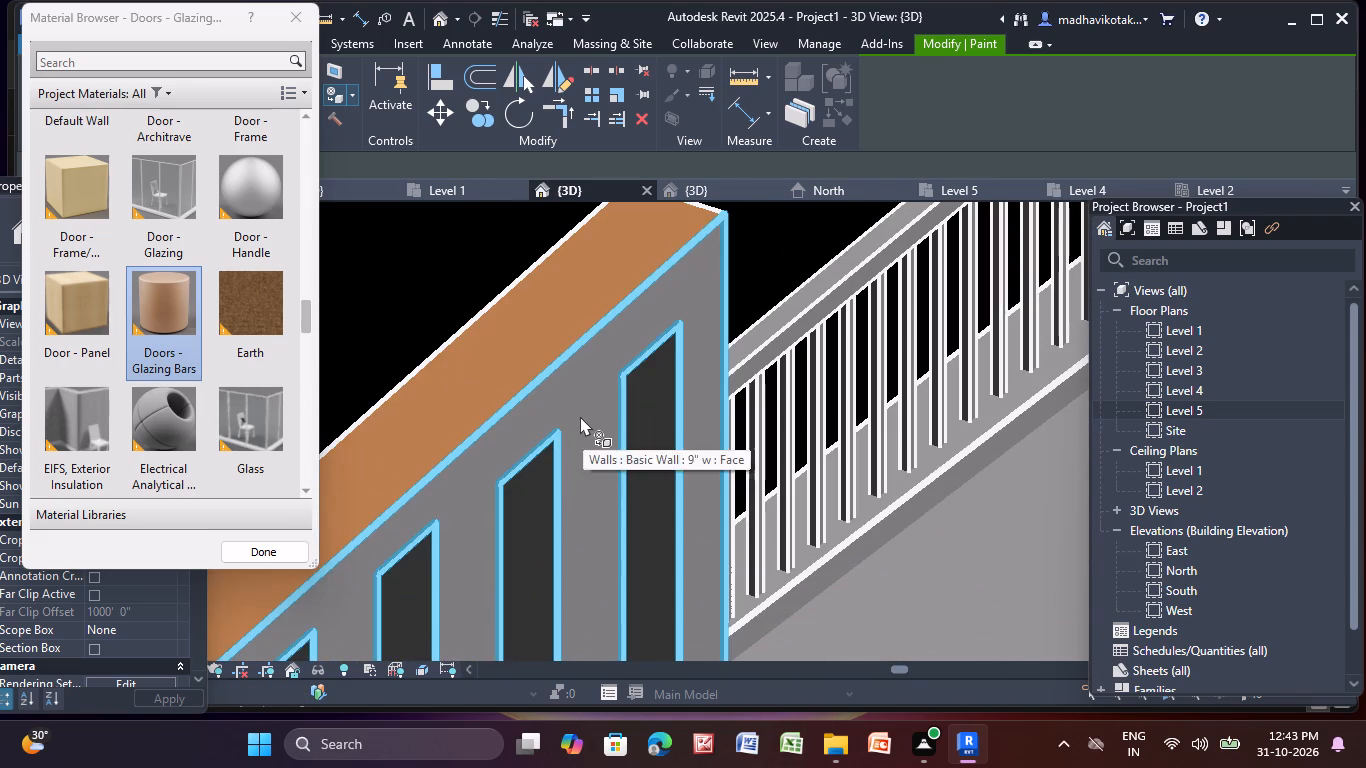
click(577, 413)
Paint the top and inner faces of the solid front parapet section at the railing's other end with Doors - Glazing Bars.
scroll(577, 413, down, 12)
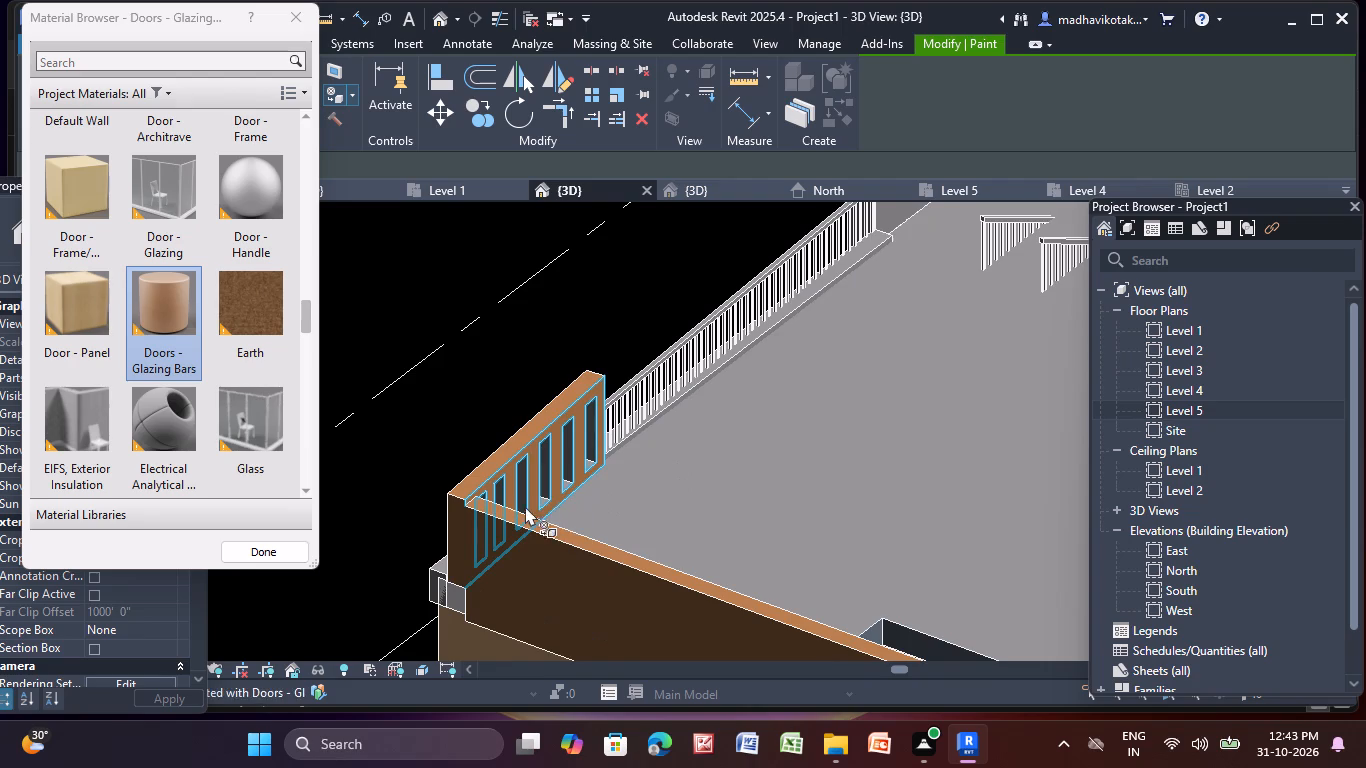
scroll(625, 479, down, 5)
shift+middle_drag(735, 459, 648, 491)
middle_drag(781, 406, 92, 598)
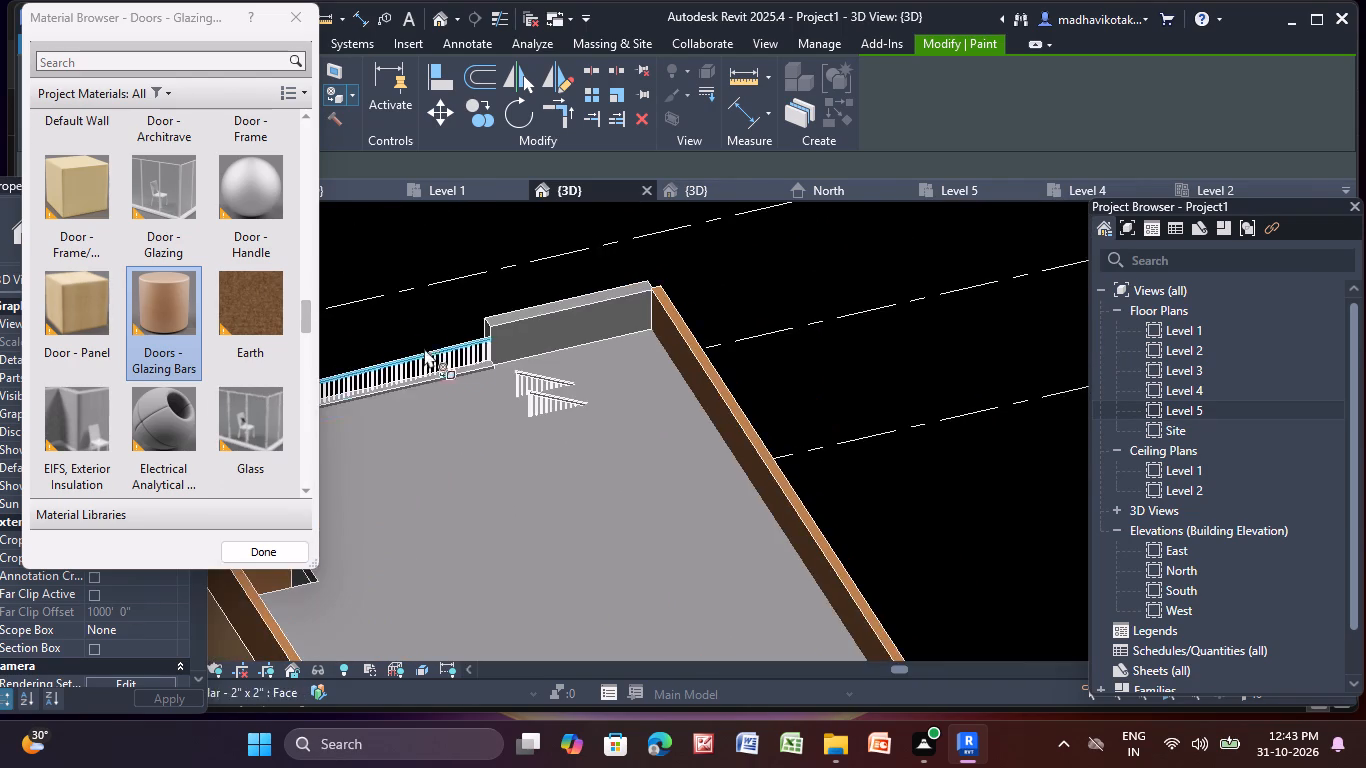
scroll(434, 335, up, 4)
click(590, 304)
click(598, 325)
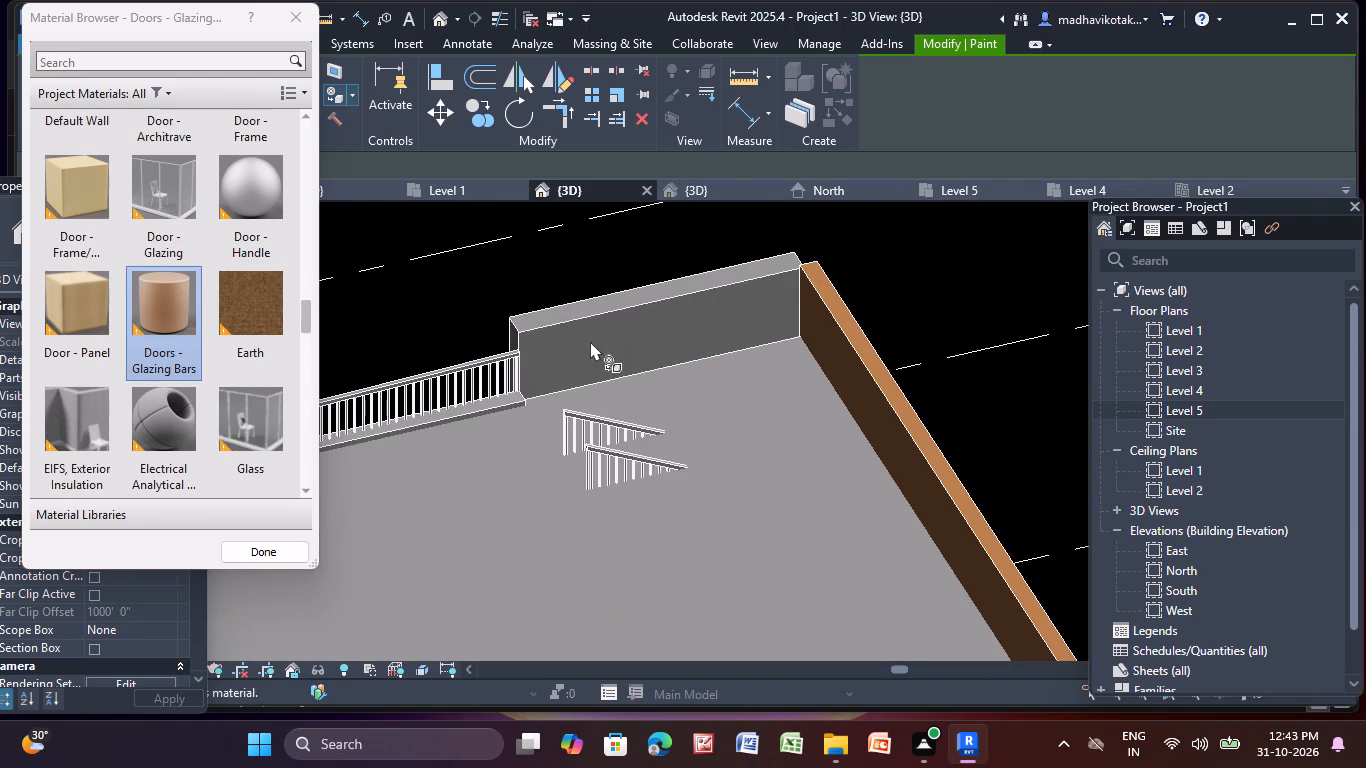
Examine the whole building from the front, checking the painted parapets and roof.
shift+scroll(567, 386, down, 2)
scroll(509, 489, down, 8)
middle_drag(456, 566, 648, 574)
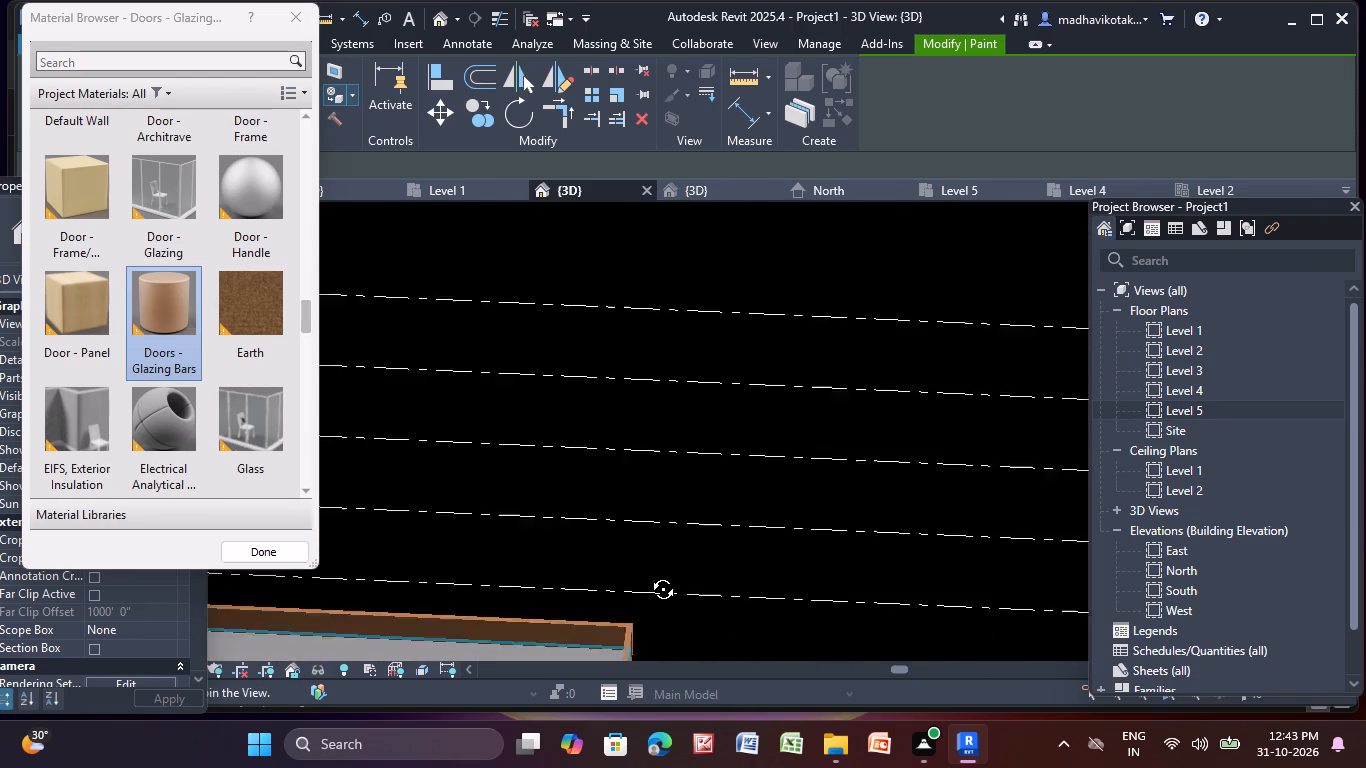
middle_drag(648, 574, 723, 573)
scroll(733, 568, down, 4)
middle_drag(737, 567, 624, 271)
middle_drag(581, 571, 706, 451)
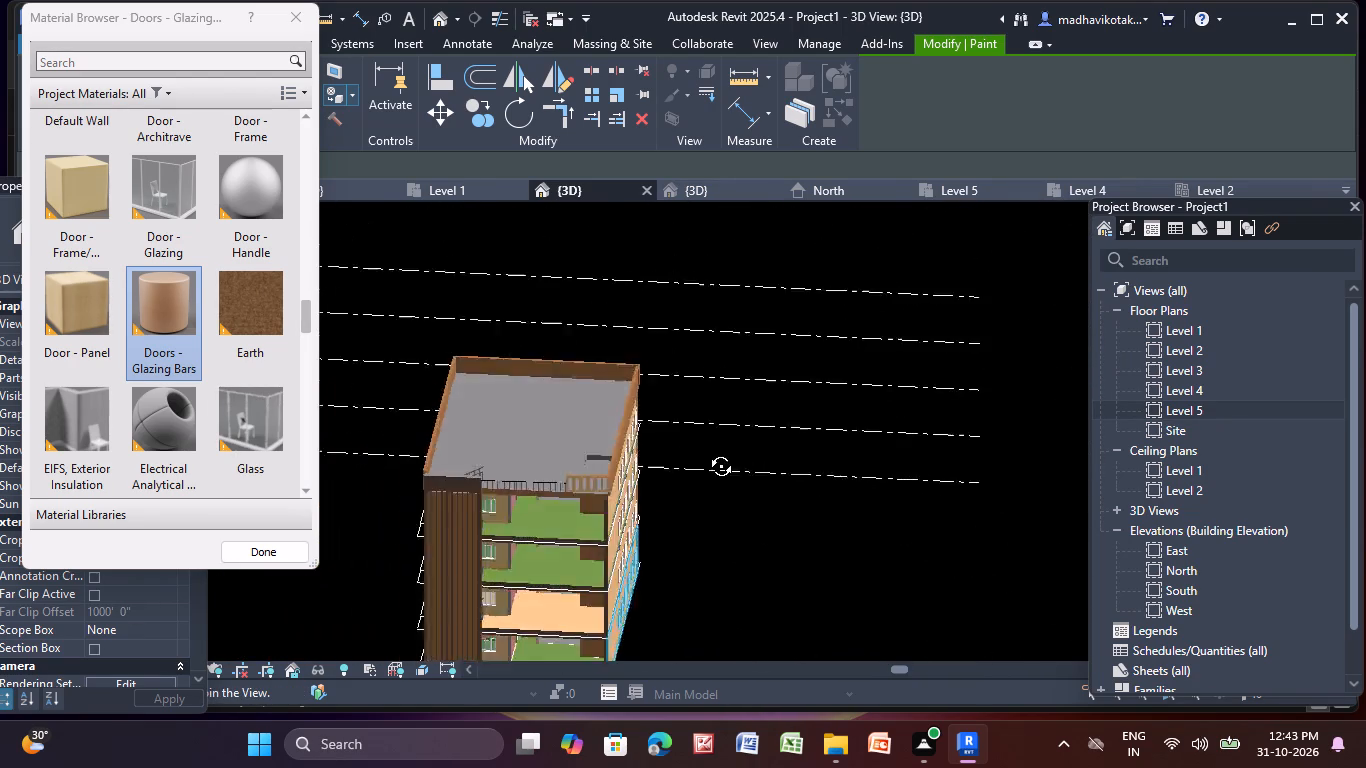
middle_drag(706, 451, 700, 336)
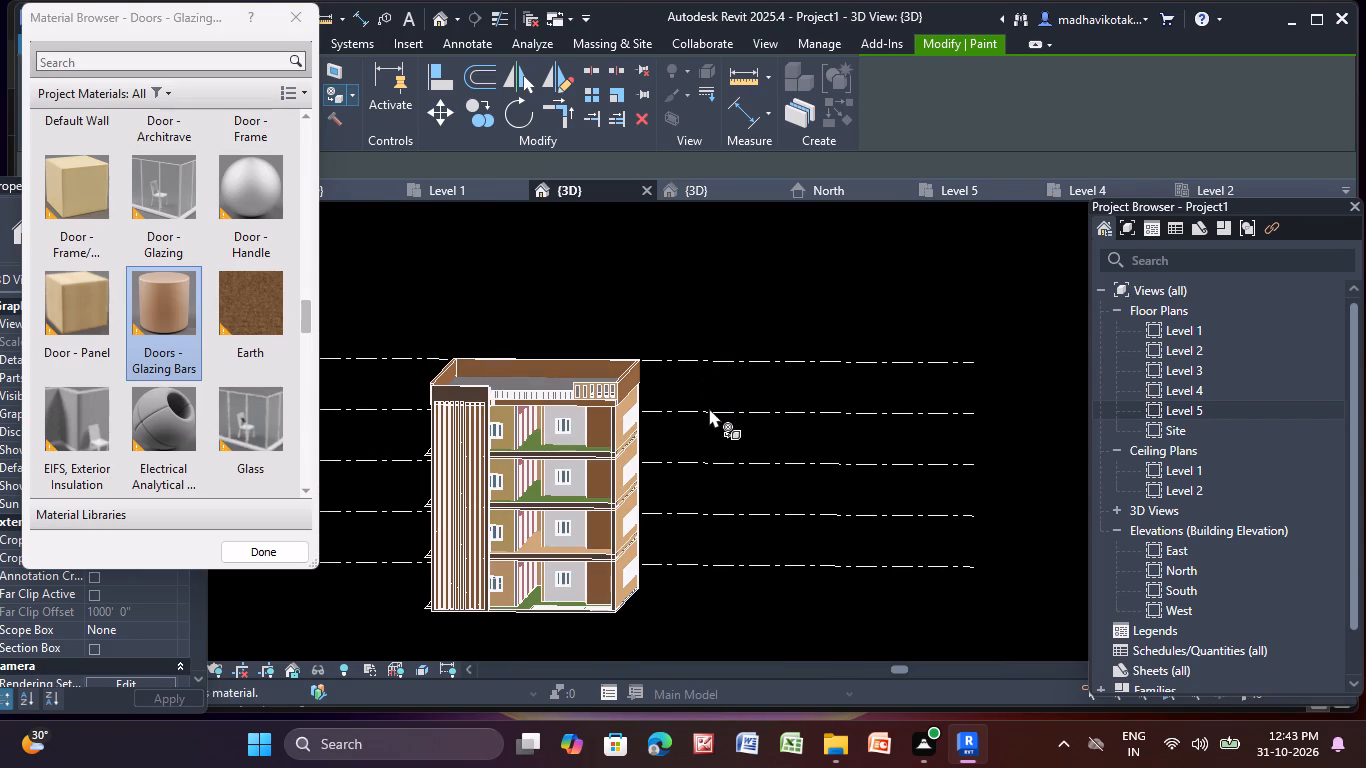
Finish painting and close the Material Browser.
click(301, 3)
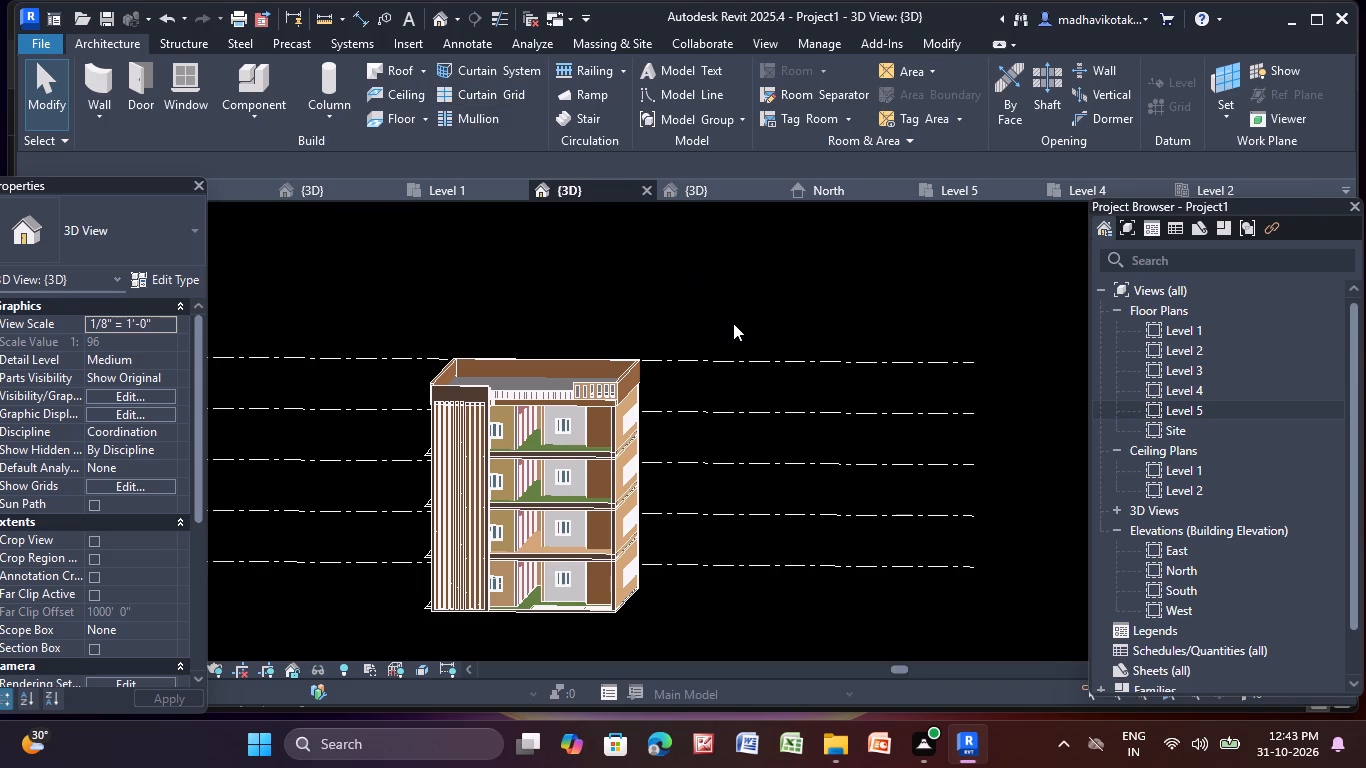
Examine the building's slatted front facade, balconies and side walls from several front angles and closer up.
middle_drag(738, 337, 737, 254)
middle_drag(688, 622, 685, 624)
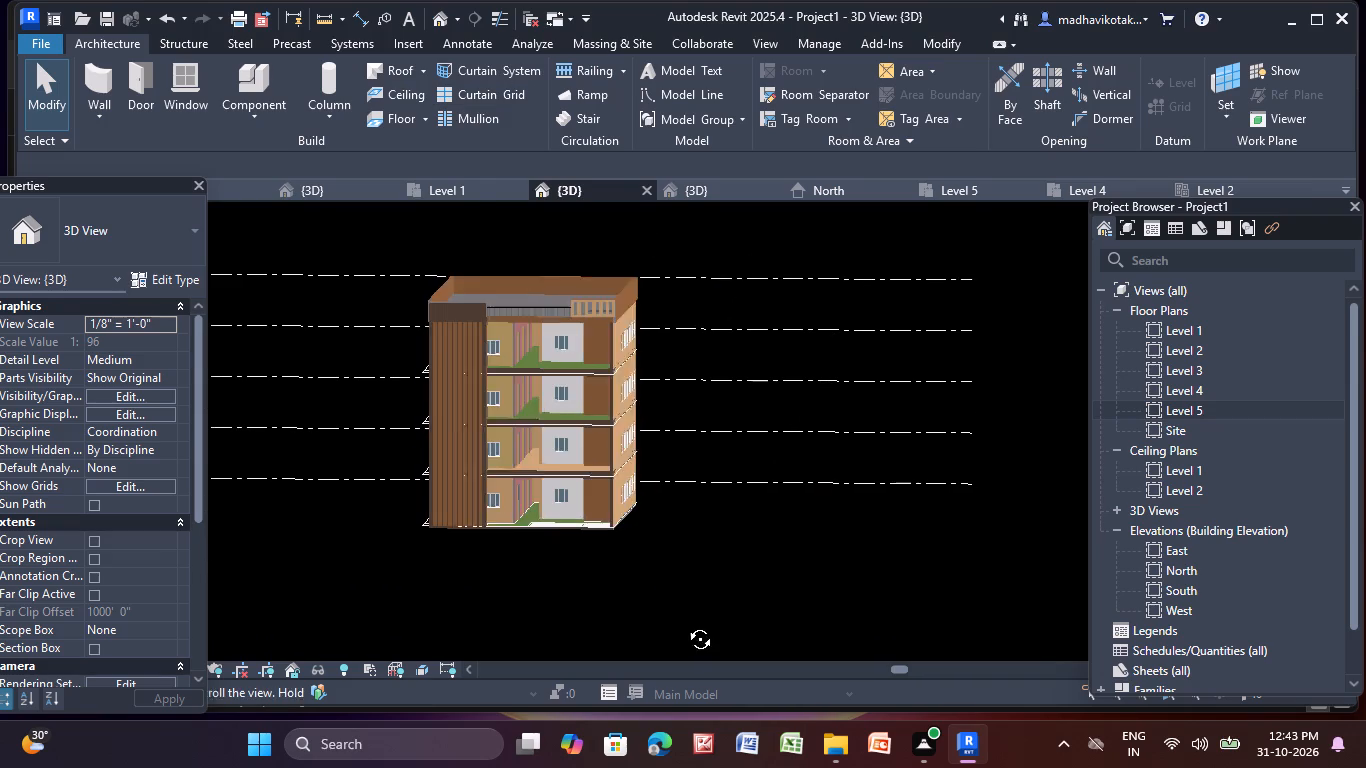
middle_drag(685, 624, 702, 610)
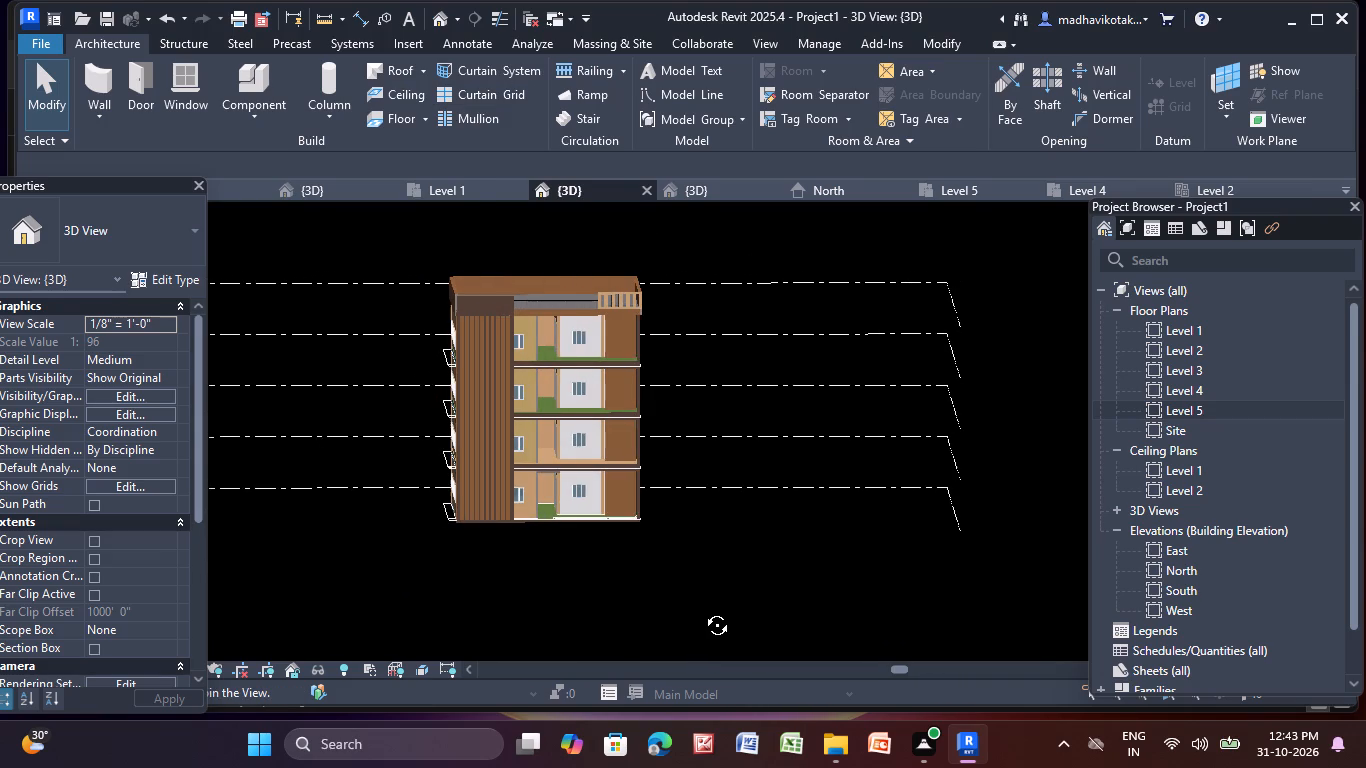
middle_drag(702, 610, 691, 611)
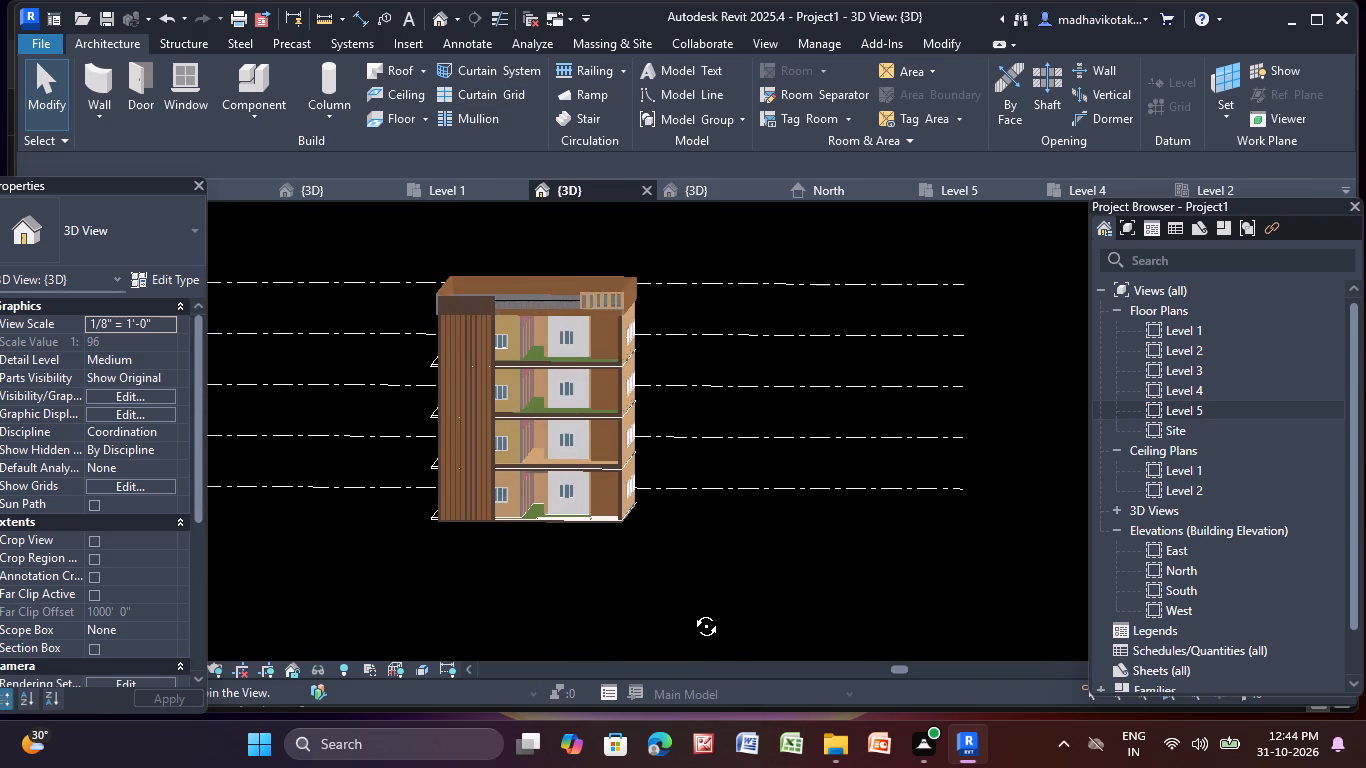
middle_drag(691, 611, 707, 617)
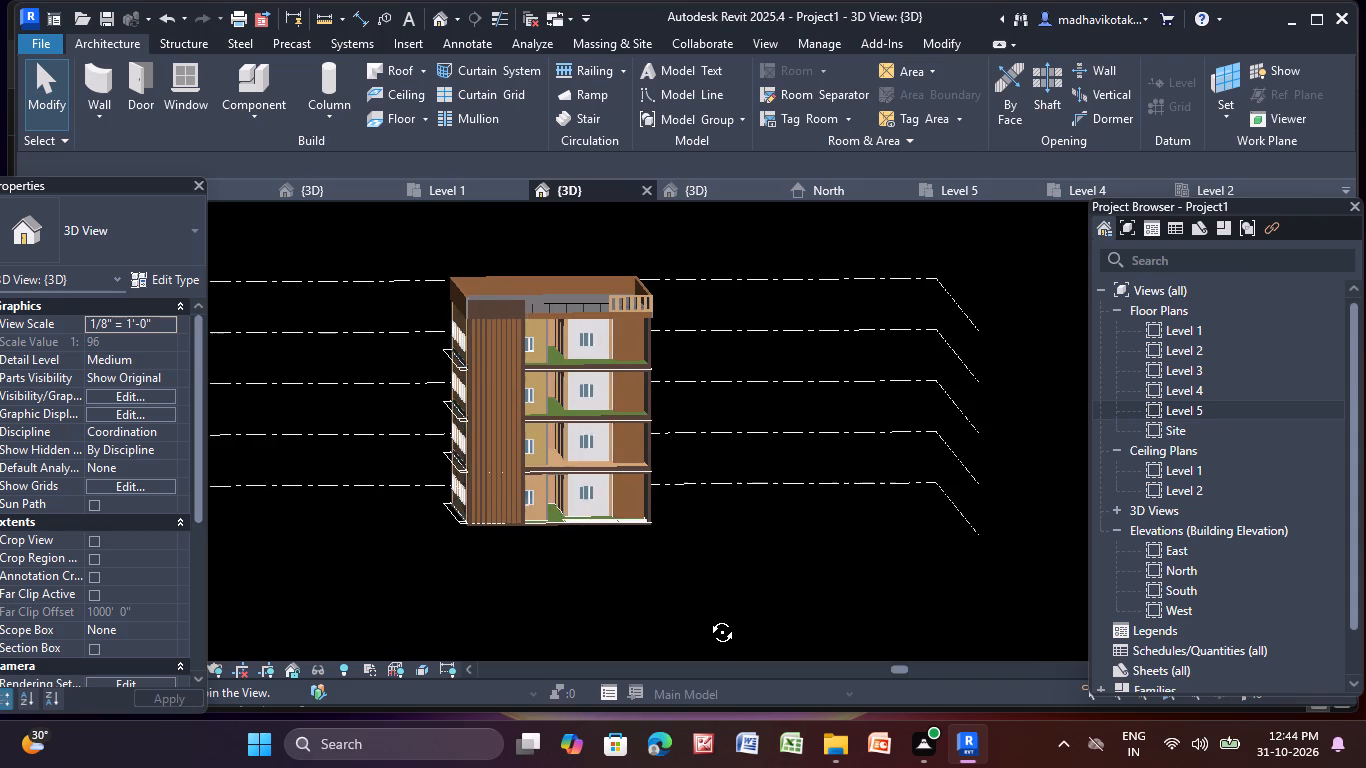
middle_drag(707, 617, 702, 619)
scroll(659, 590, up, 2)
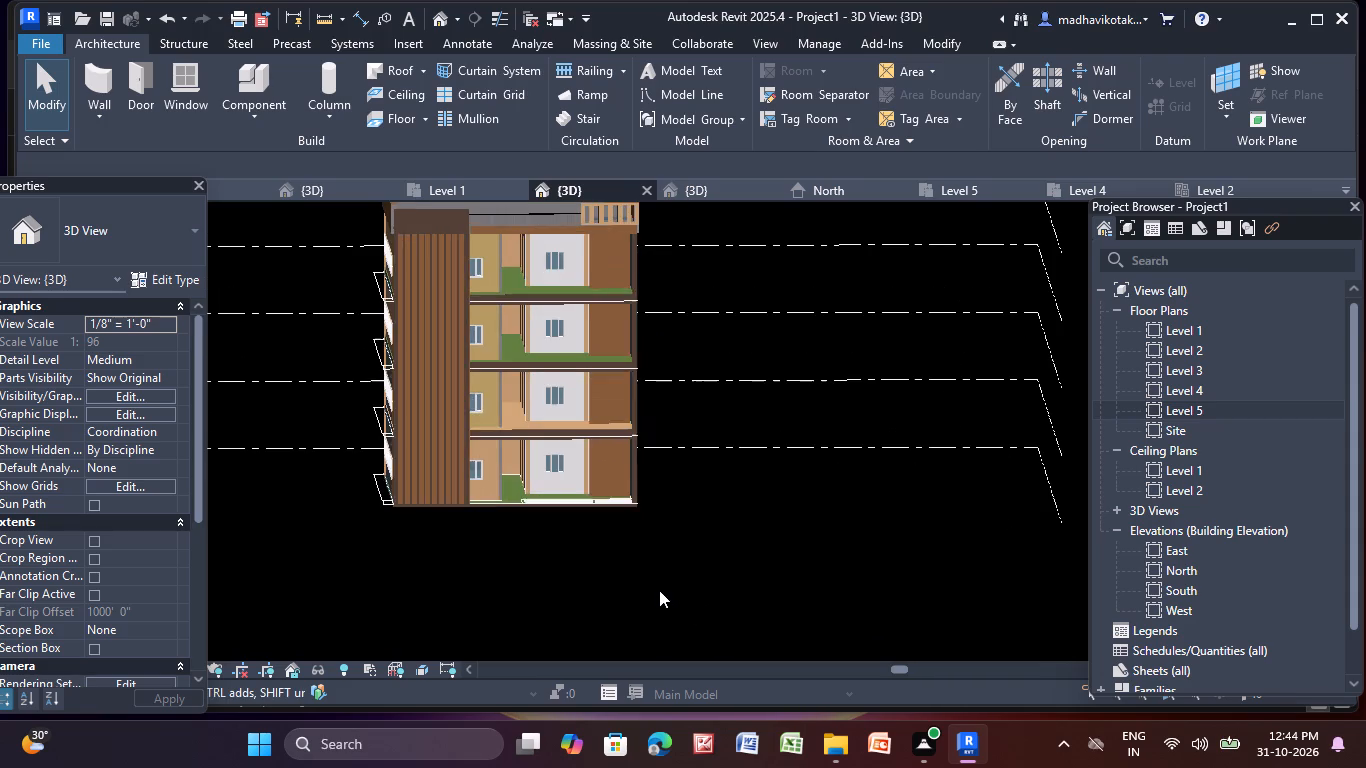
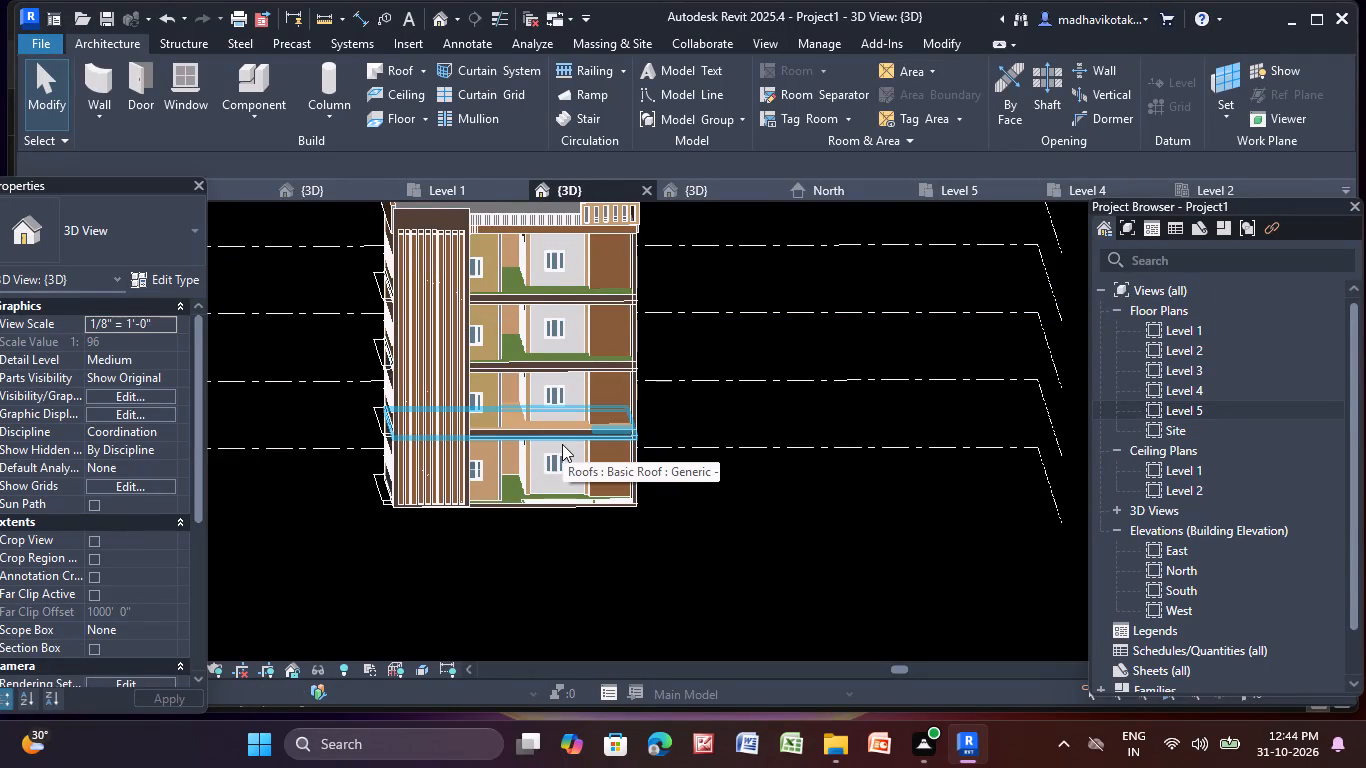
Examine the building's side walls, roof and front balconies, finishing close up on the ground-floor balcony and window.
shift+middle_drag(436, 545, 523, 524)
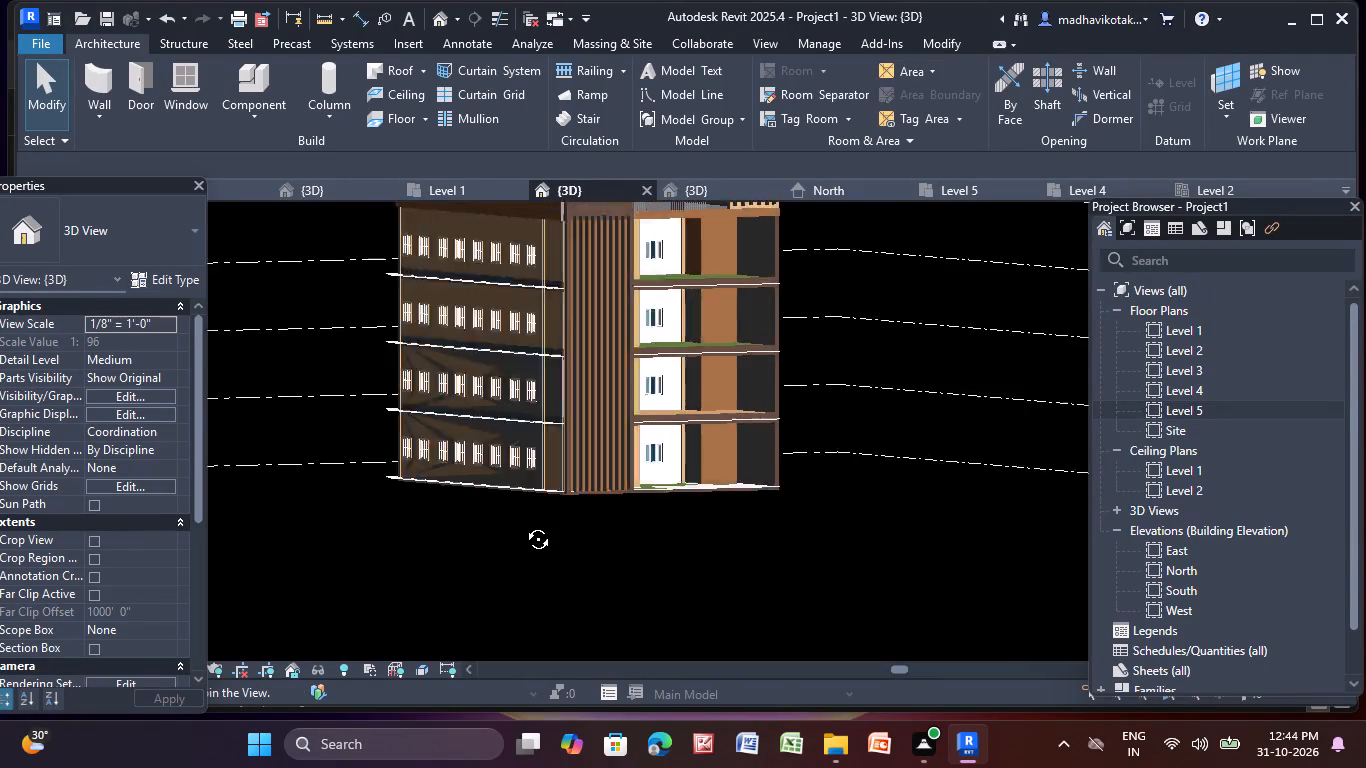
shift+middle_drag(523, 524, 686, 568)
shift+scroll(686, 569, up, 1)
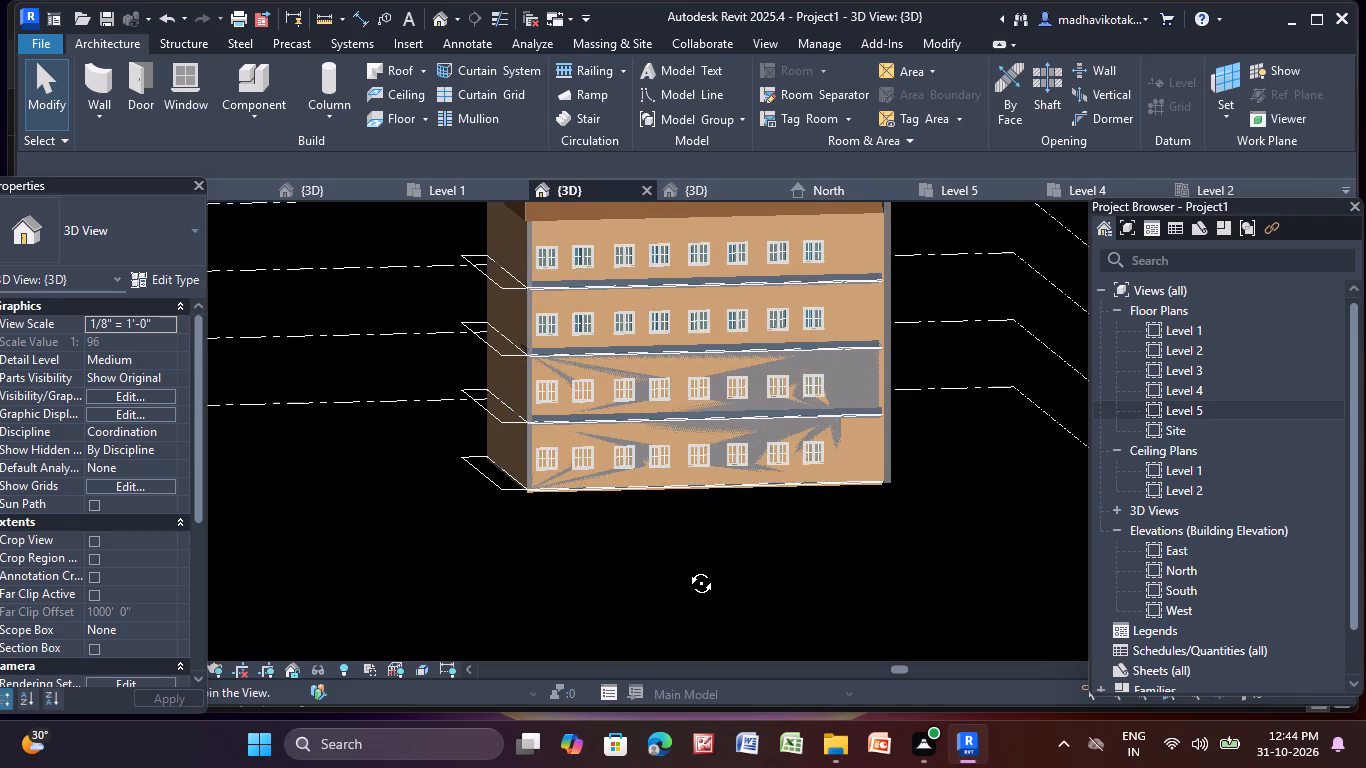
shift+middle_drag(686, 568, 676, 595)
middle_drag(669, 320, 607, 449)
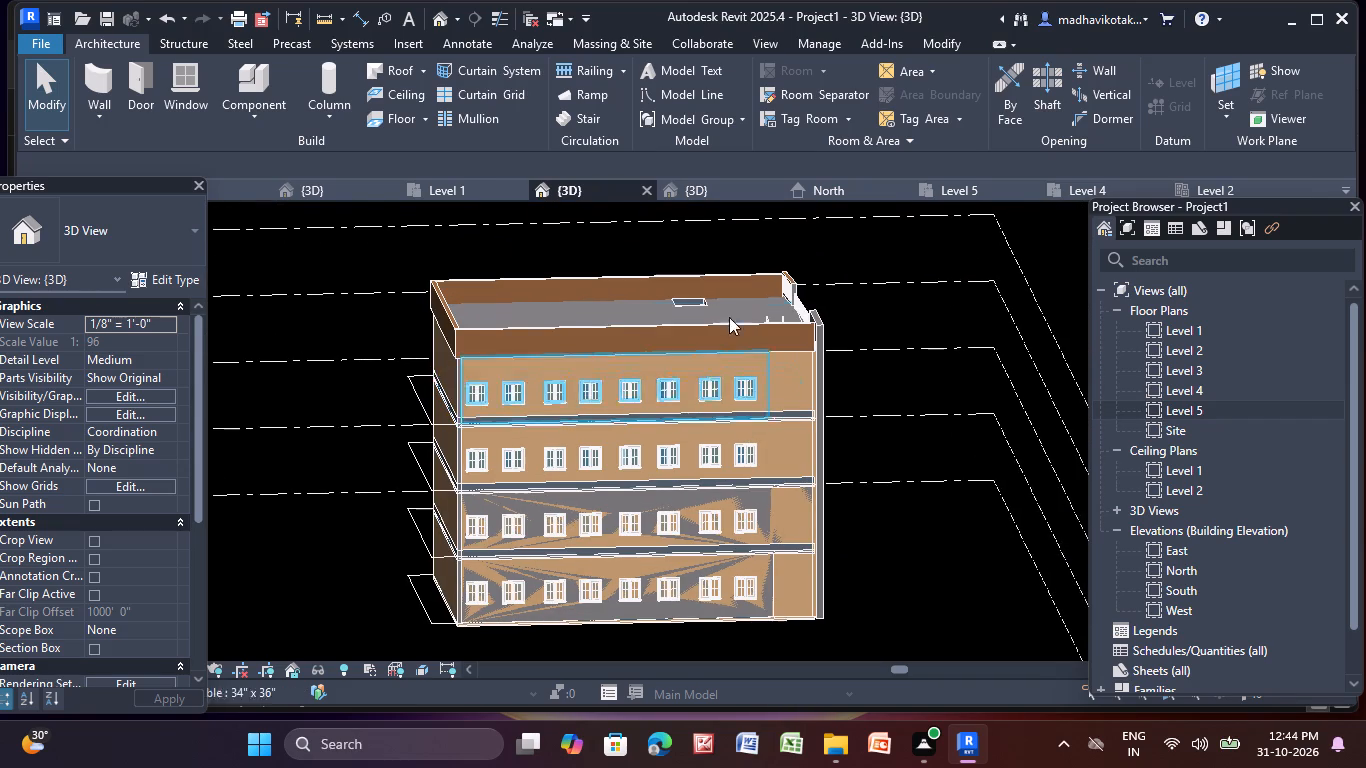
shift+middle_drag(703, 310, 420, 375)
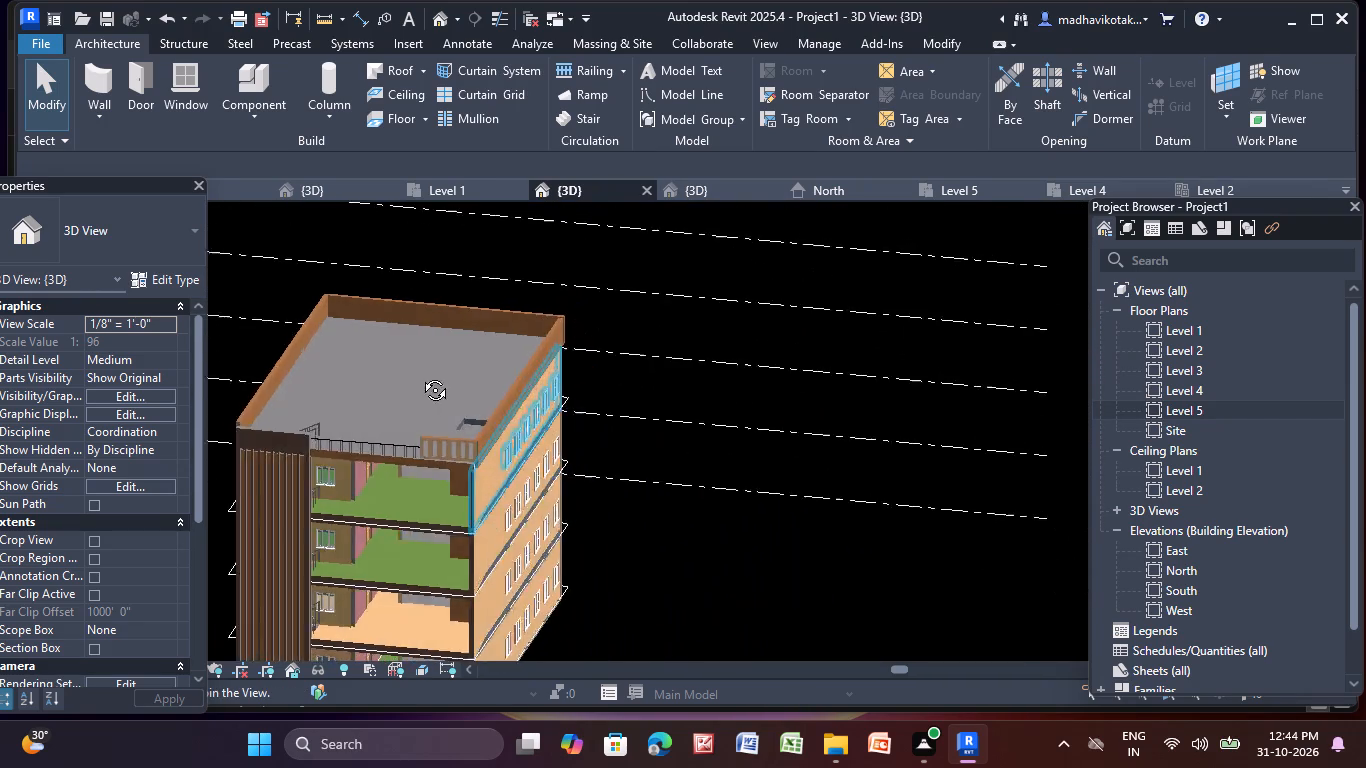
shift+middle_drag(420, 375, 474, 291)
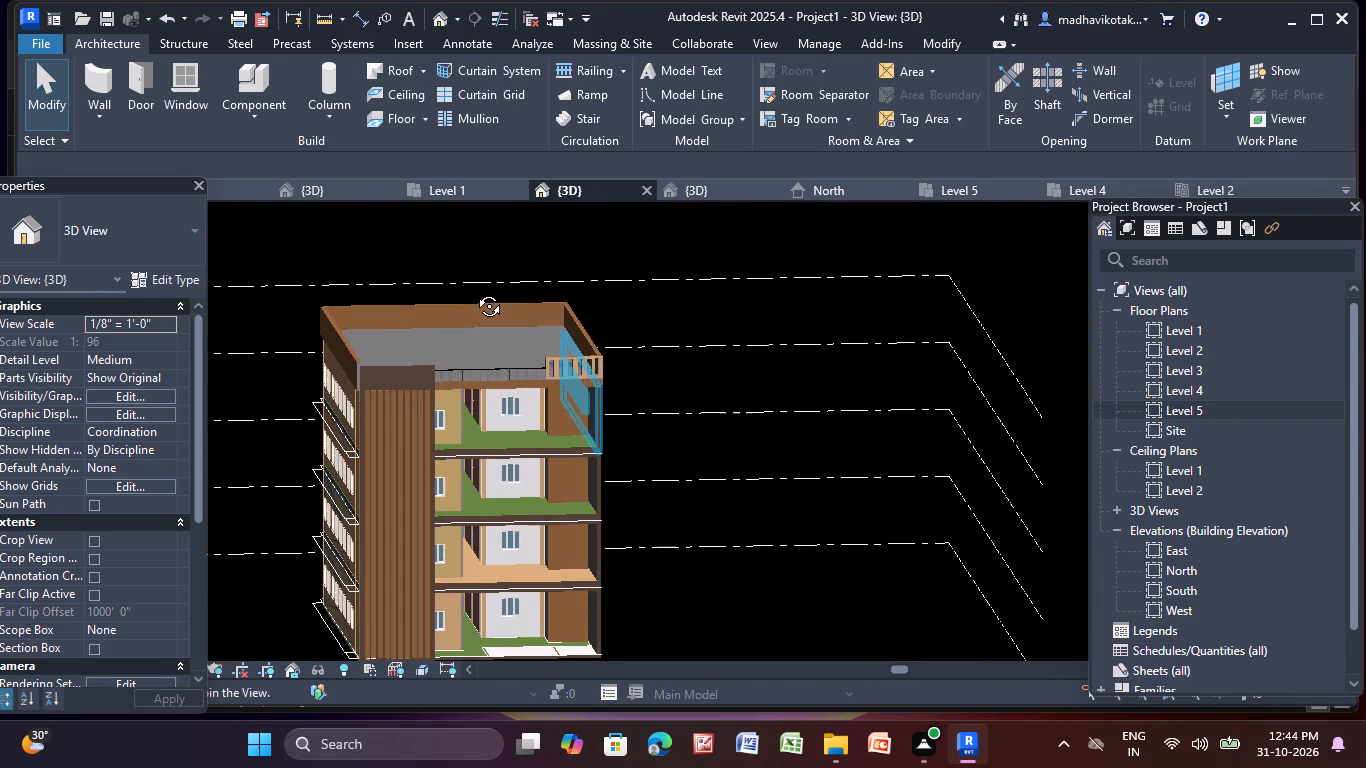
shift+middle_drag(474, 291, 459, 280)
middle_drag(507, 524, 491, 309)
scroll(463, 391, up, 3)
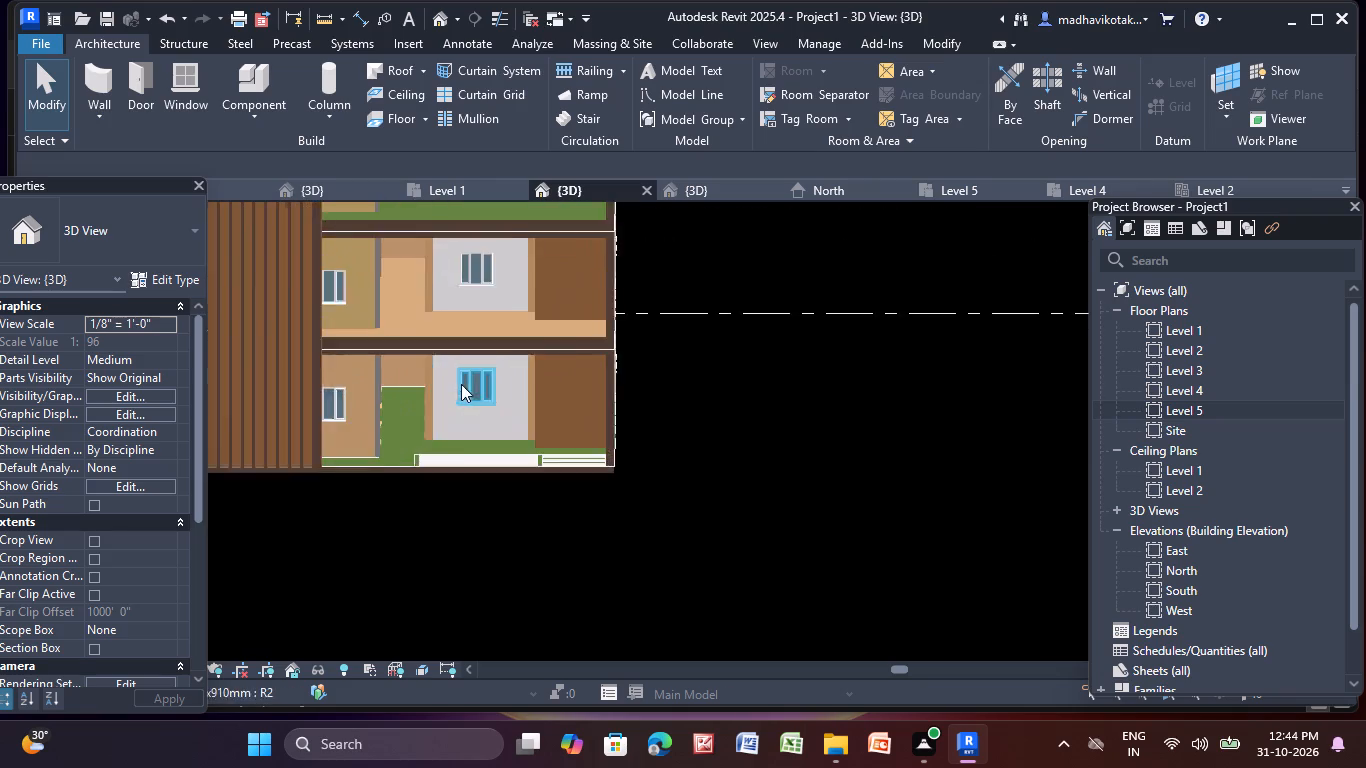
scroll(461, 384, up, 6)
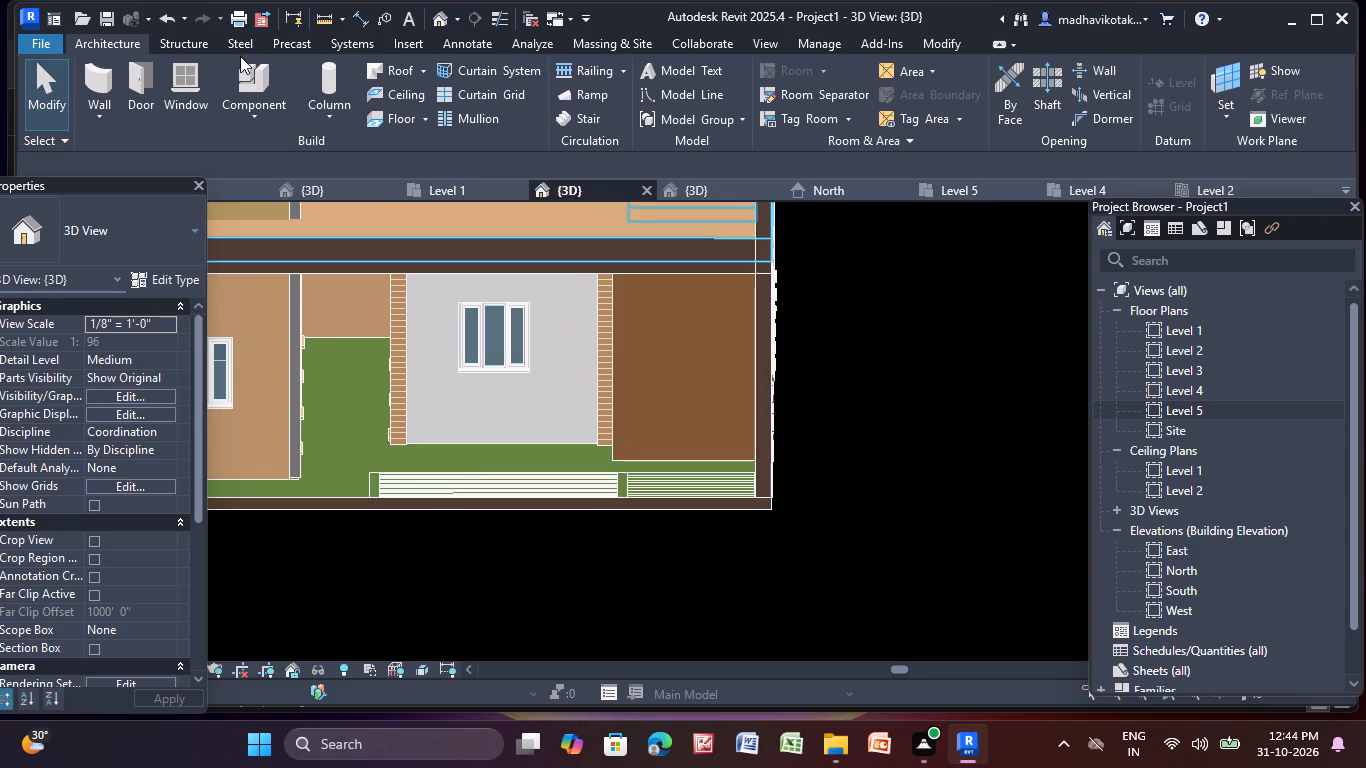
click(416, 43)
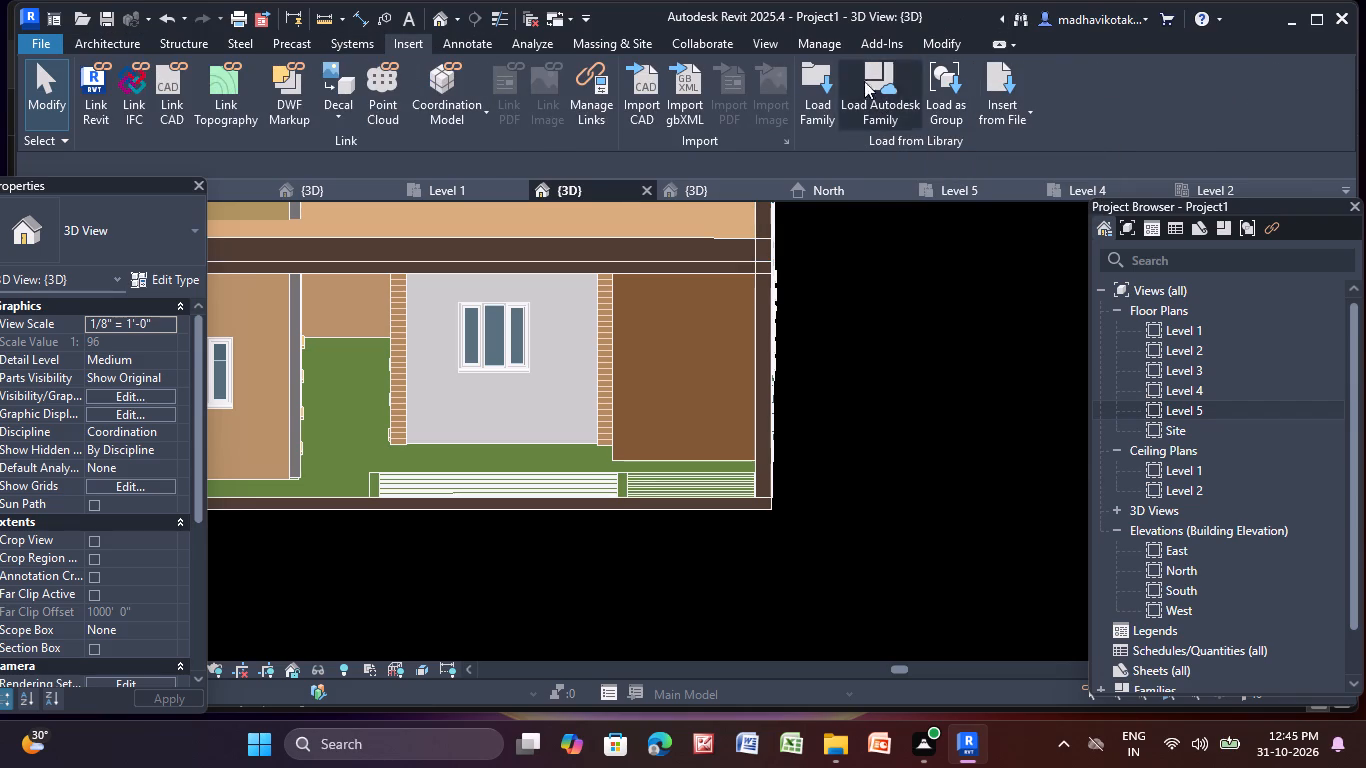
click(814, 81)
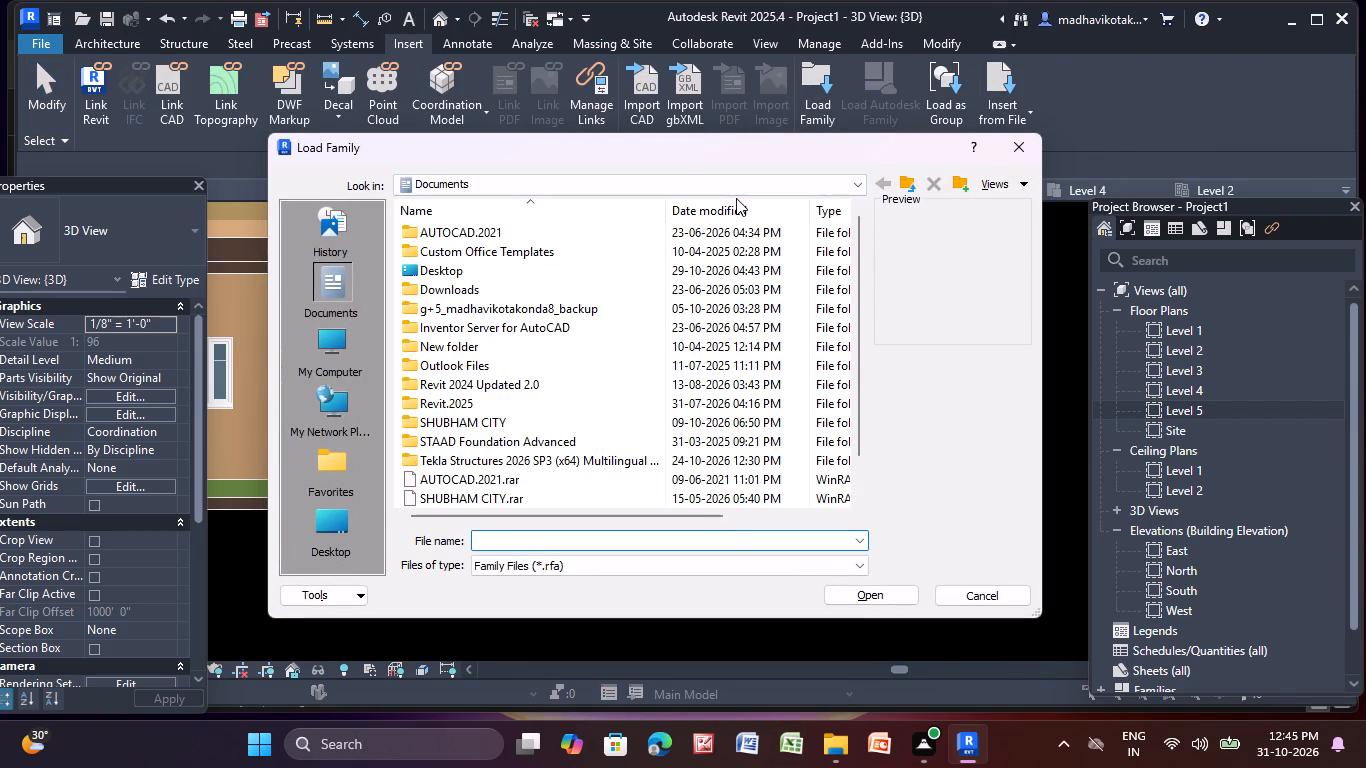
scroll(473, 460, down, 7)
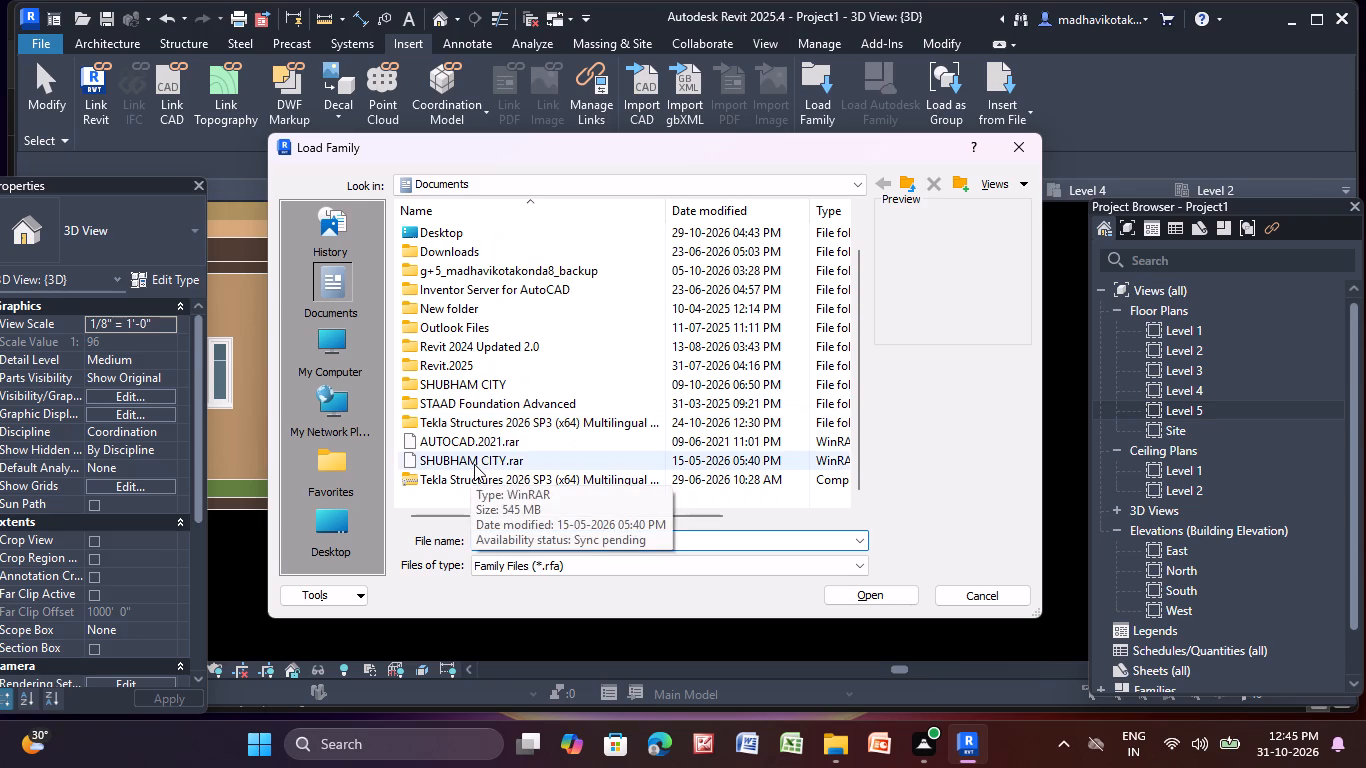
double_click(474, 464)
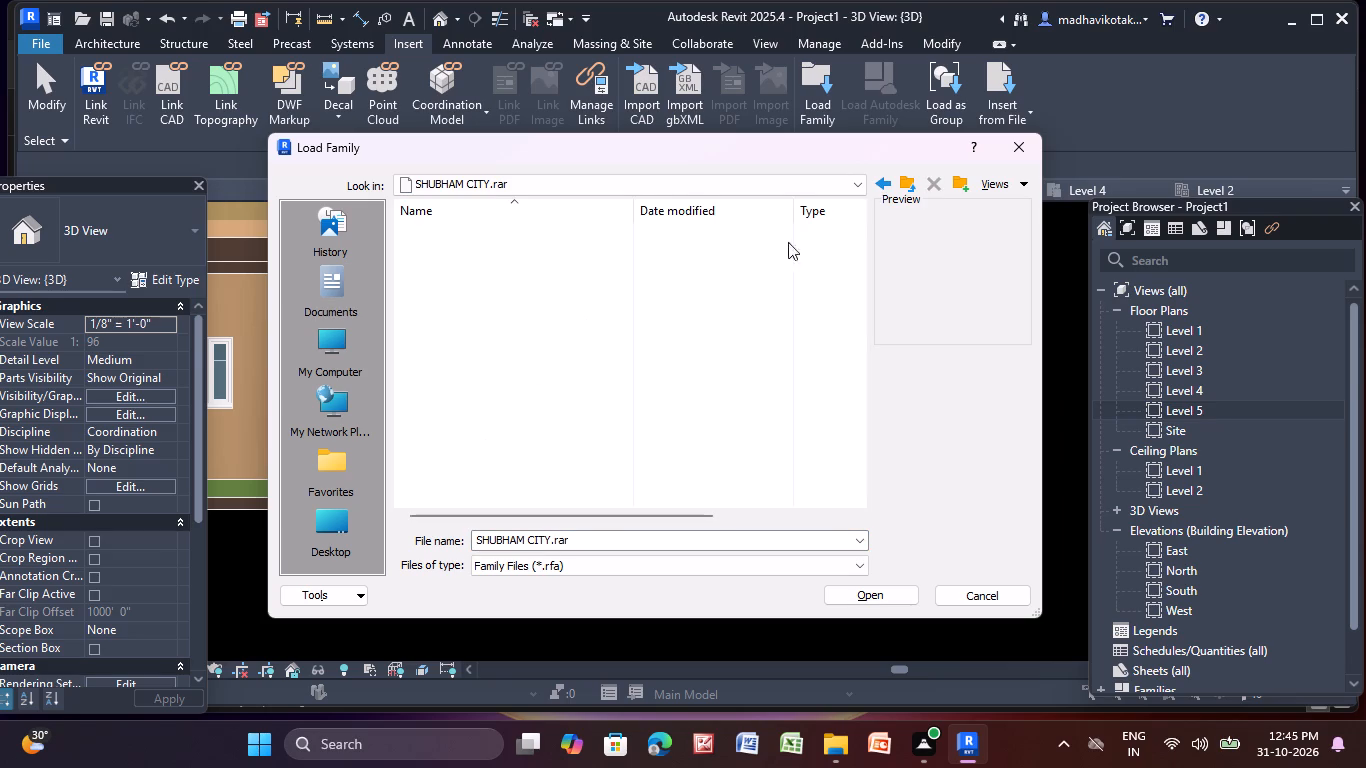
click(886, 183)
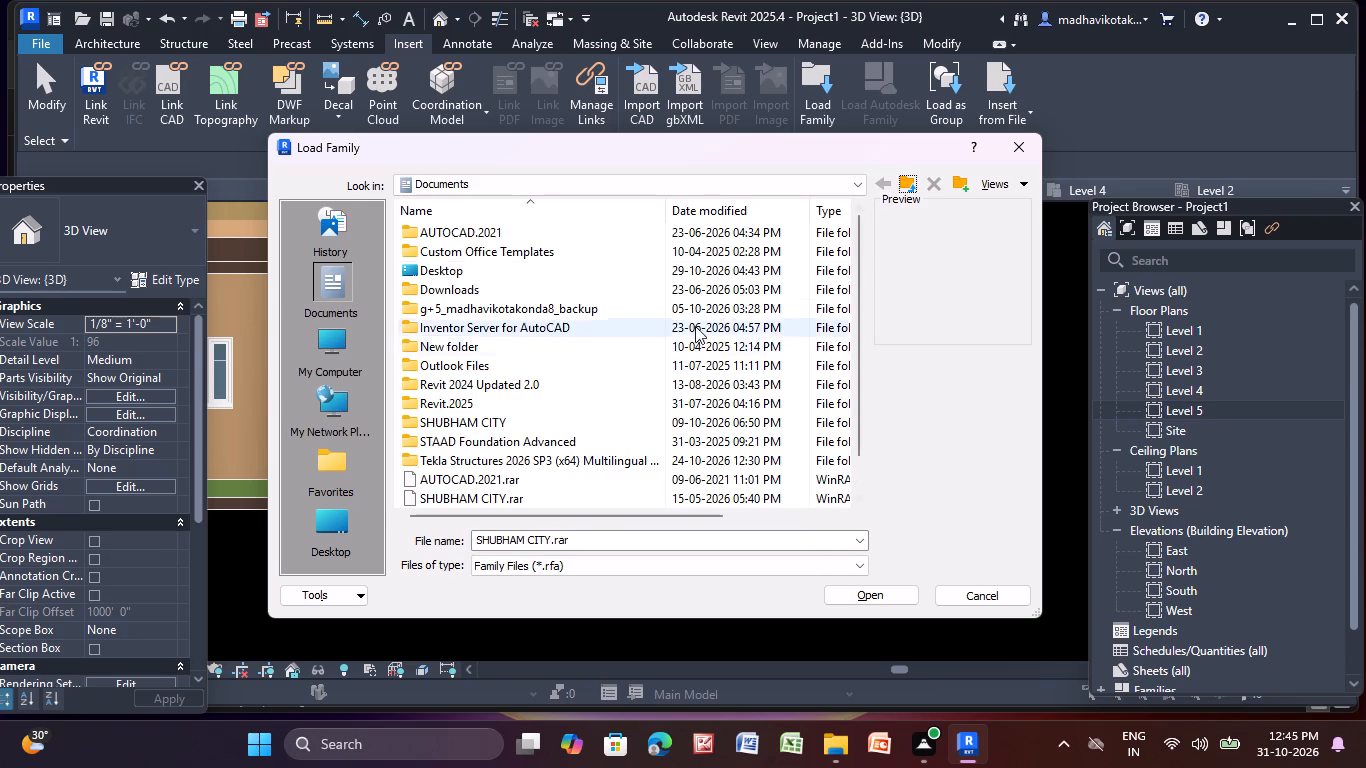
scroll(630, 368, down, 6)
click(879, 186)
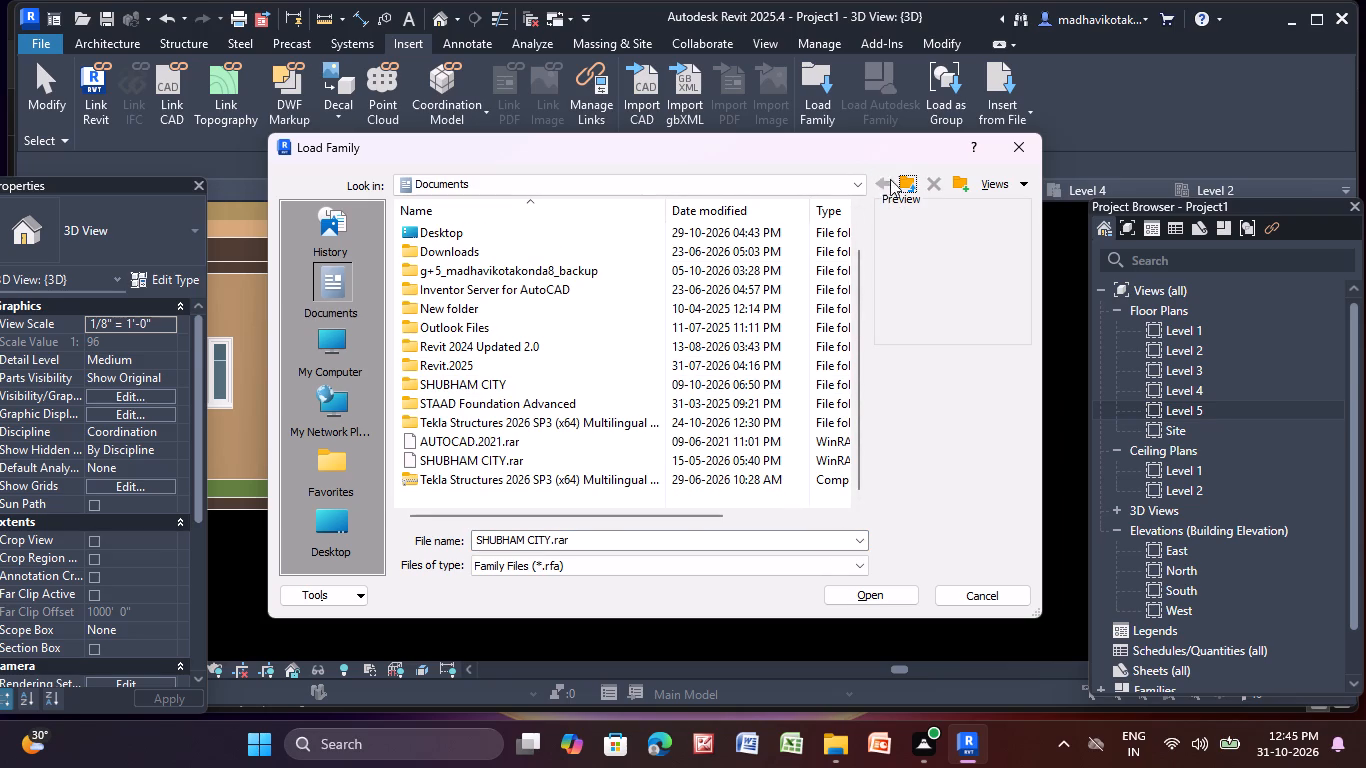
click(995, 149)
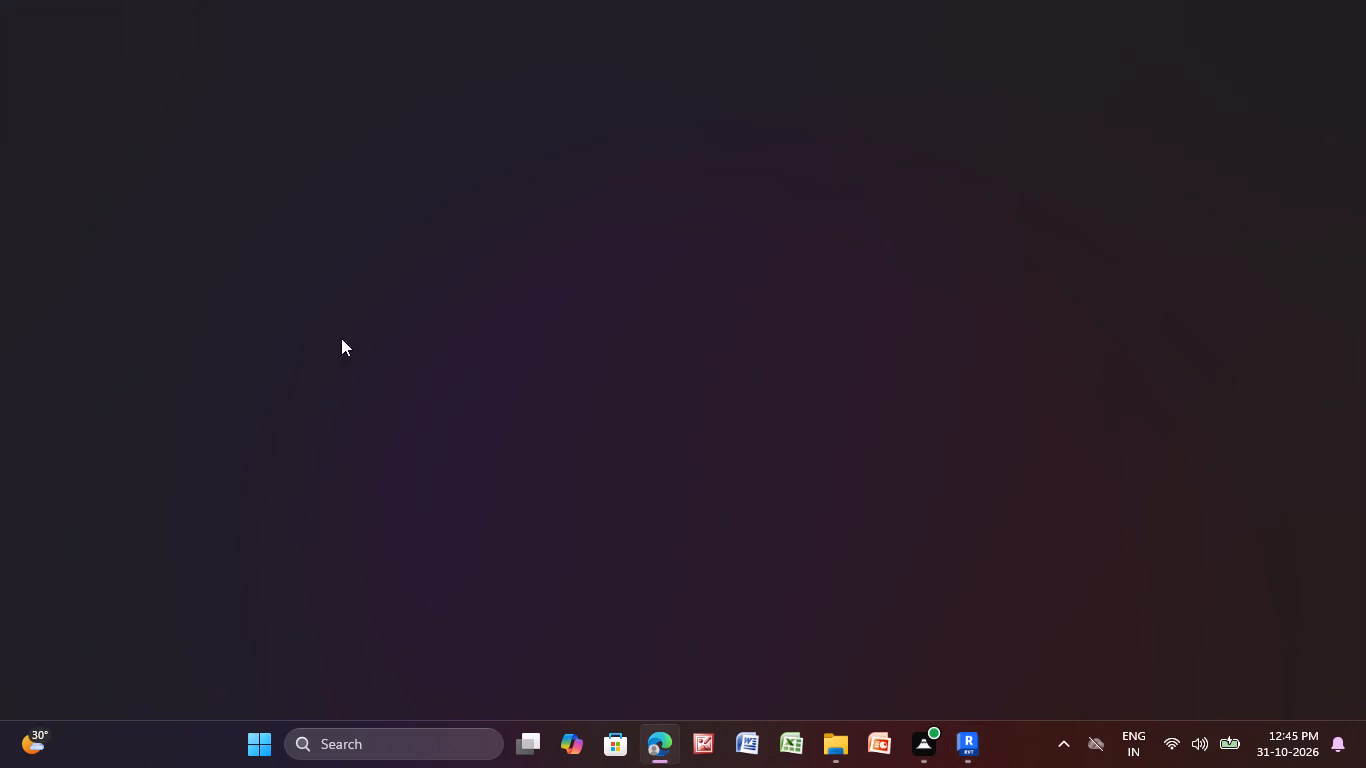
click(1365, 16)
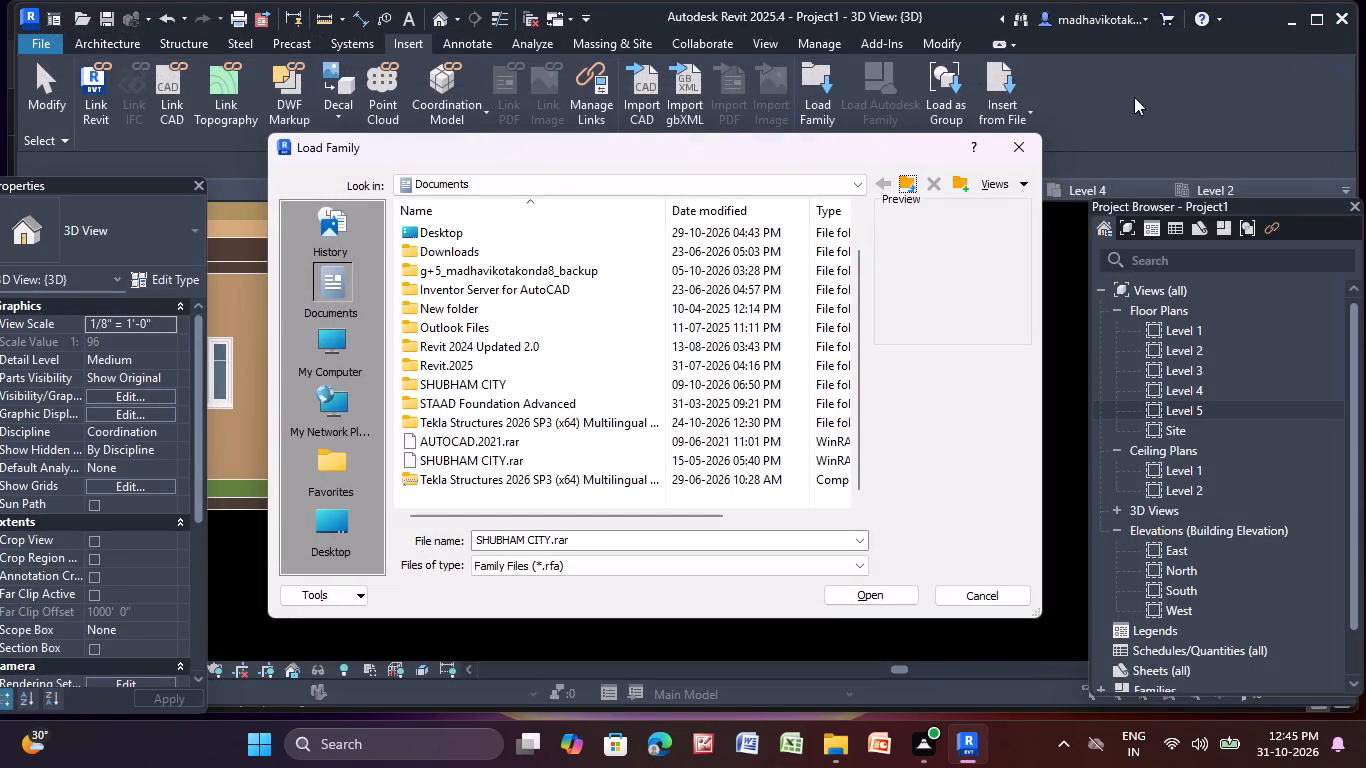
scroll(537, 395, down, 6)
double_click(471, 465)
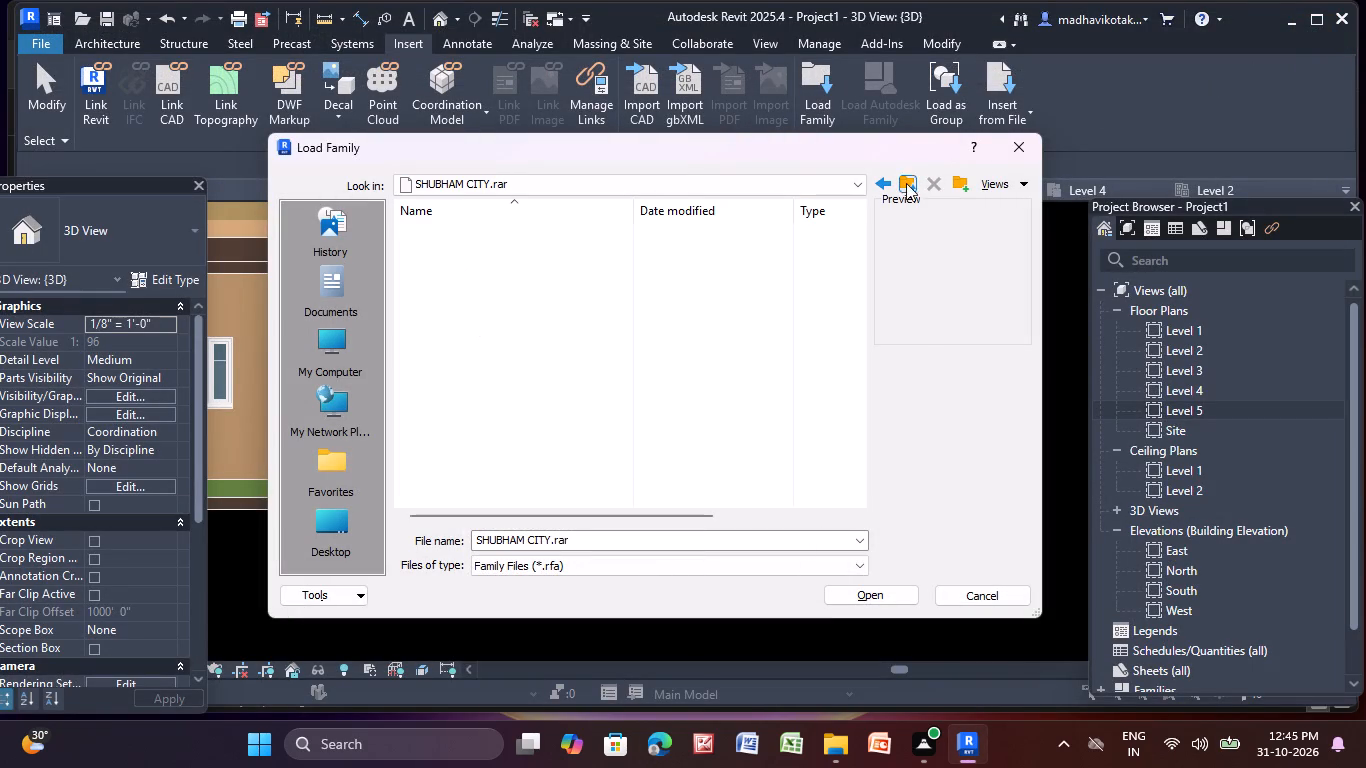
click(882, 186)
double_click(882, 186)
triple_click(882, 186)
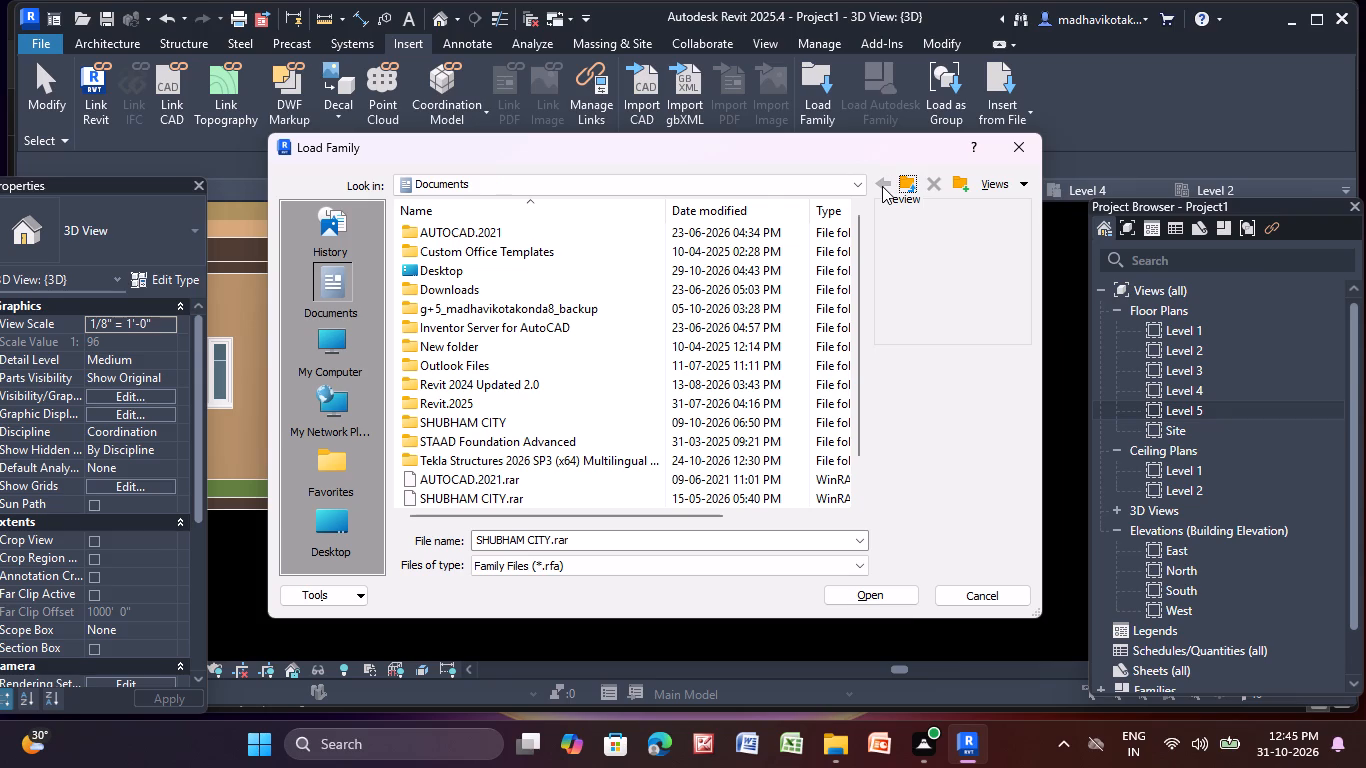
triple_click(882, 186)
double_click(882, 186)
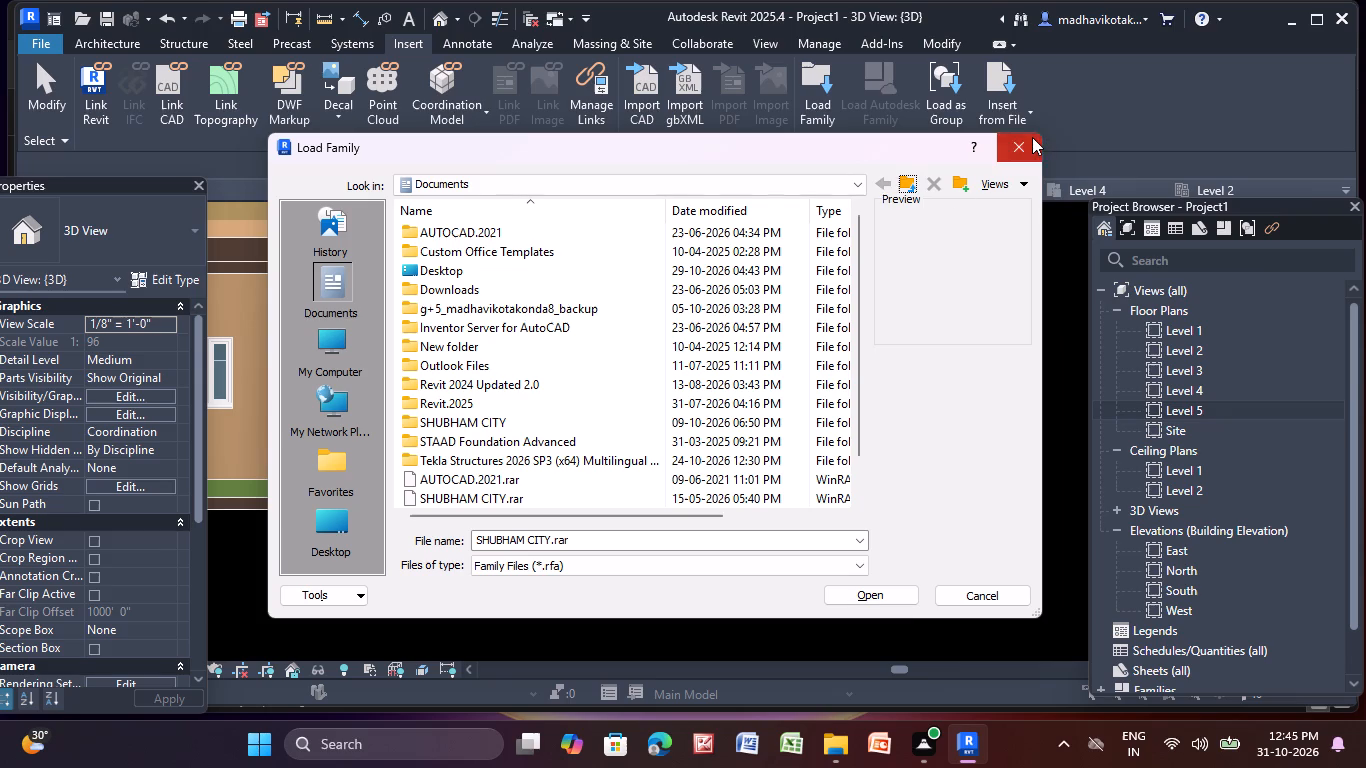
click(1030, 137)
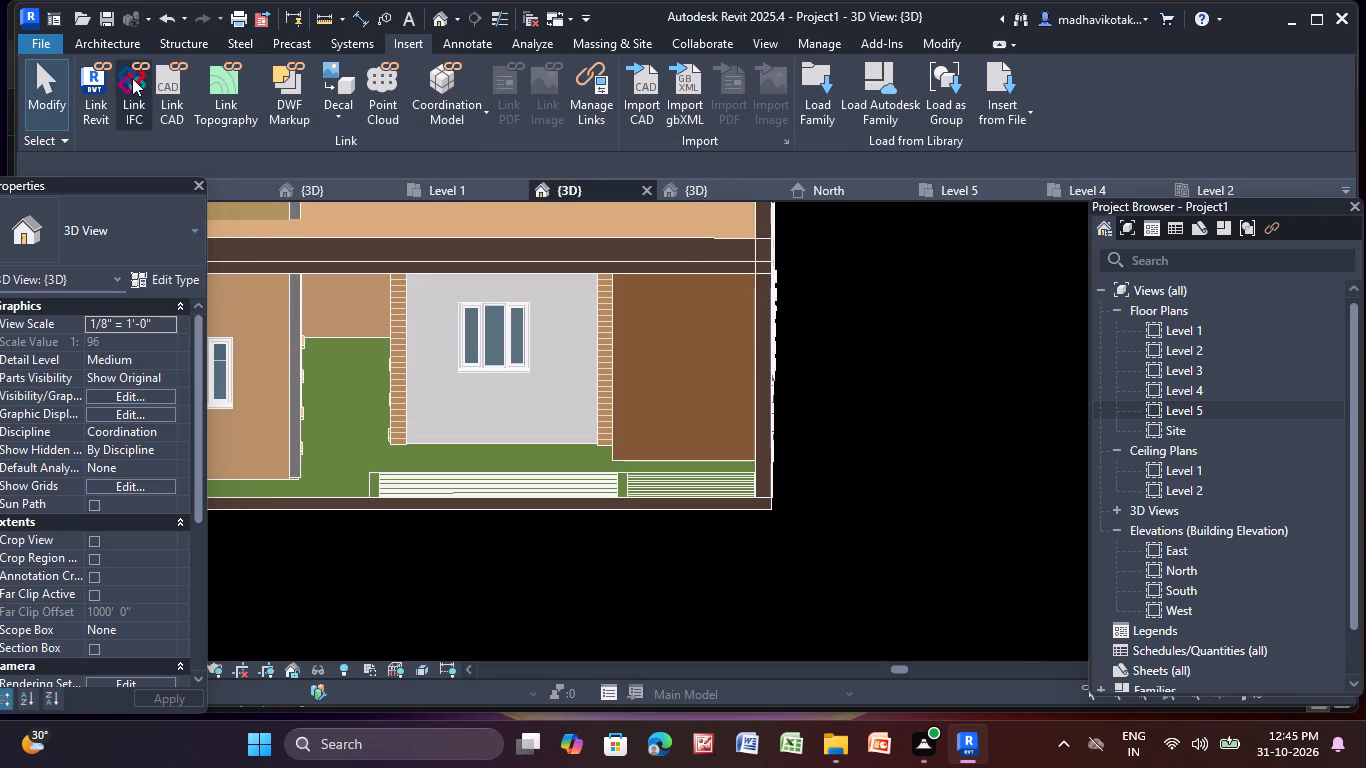
Start placing a component and open the nested SHUBHAM CITY library folder for loading a family.
click(106, 48)
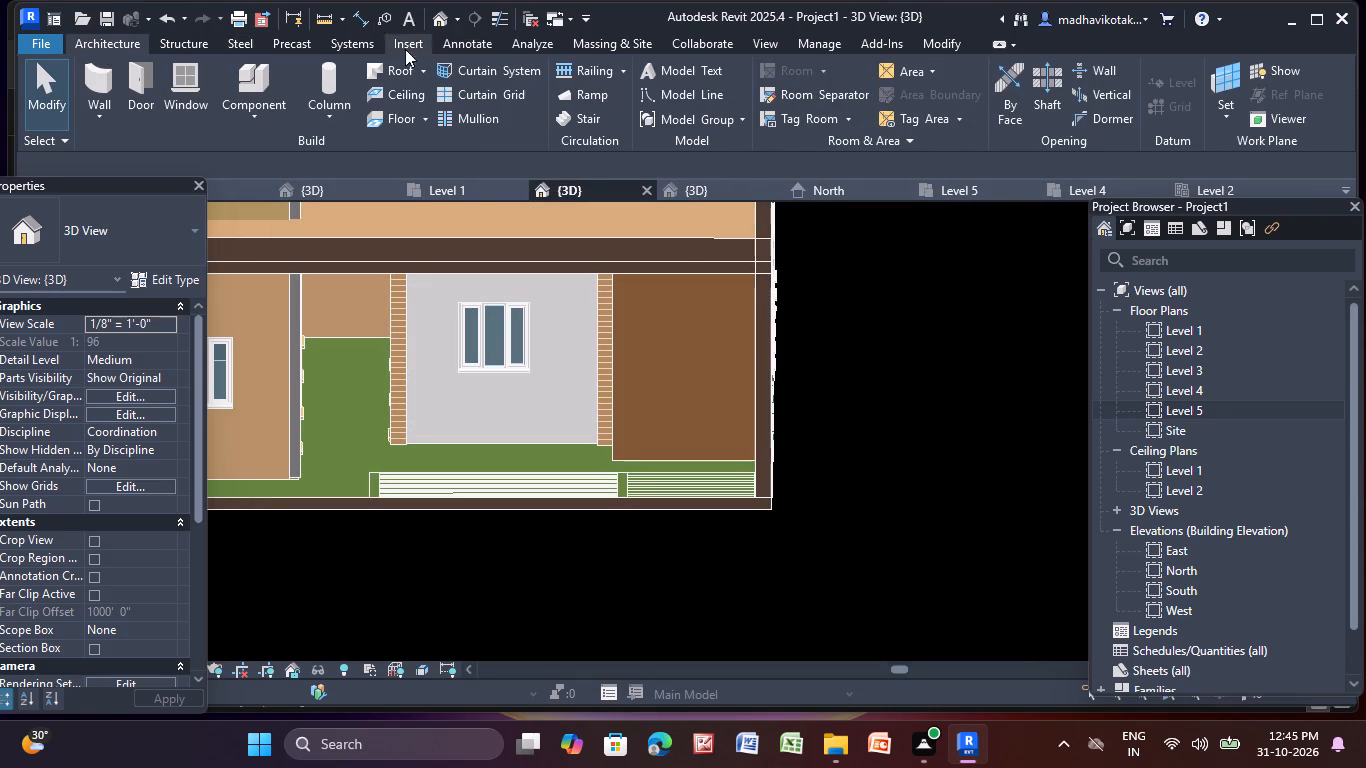
click(252, 117)
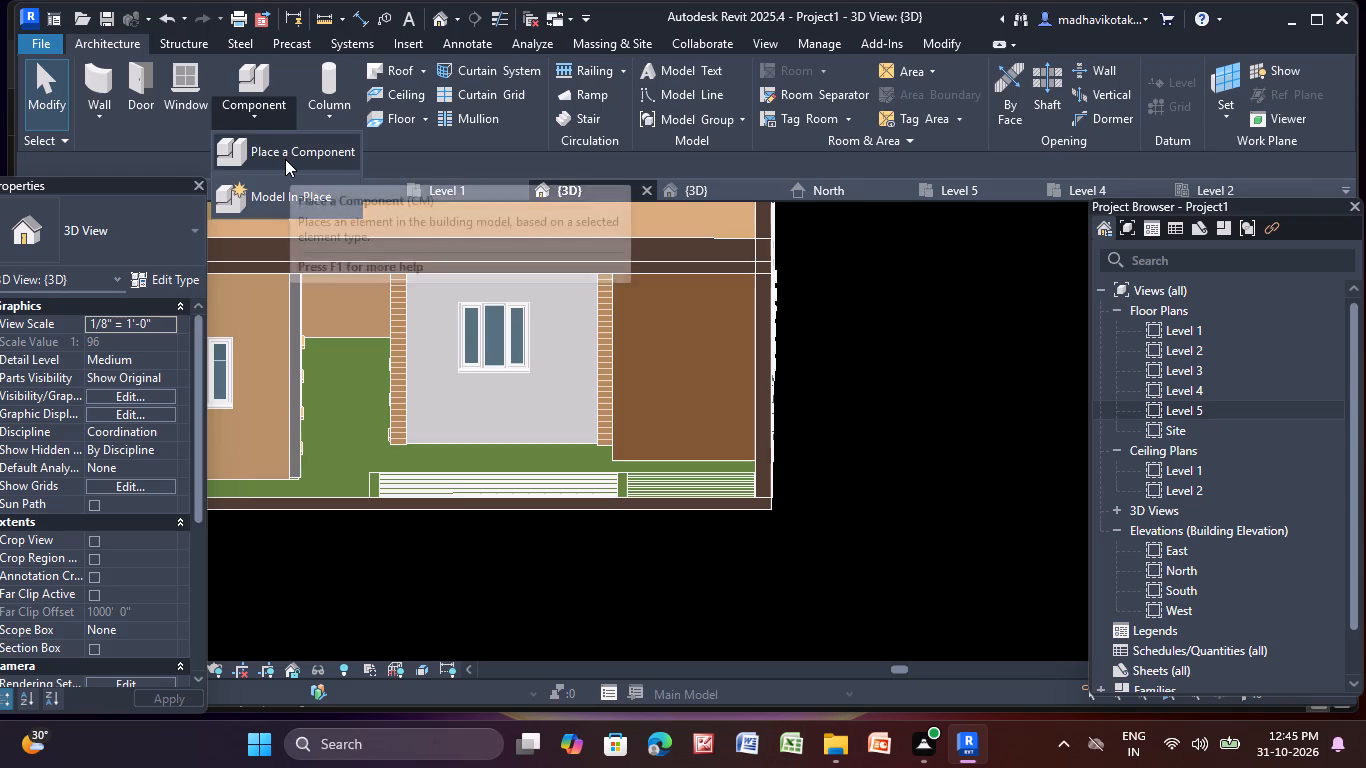
click(285, 159)
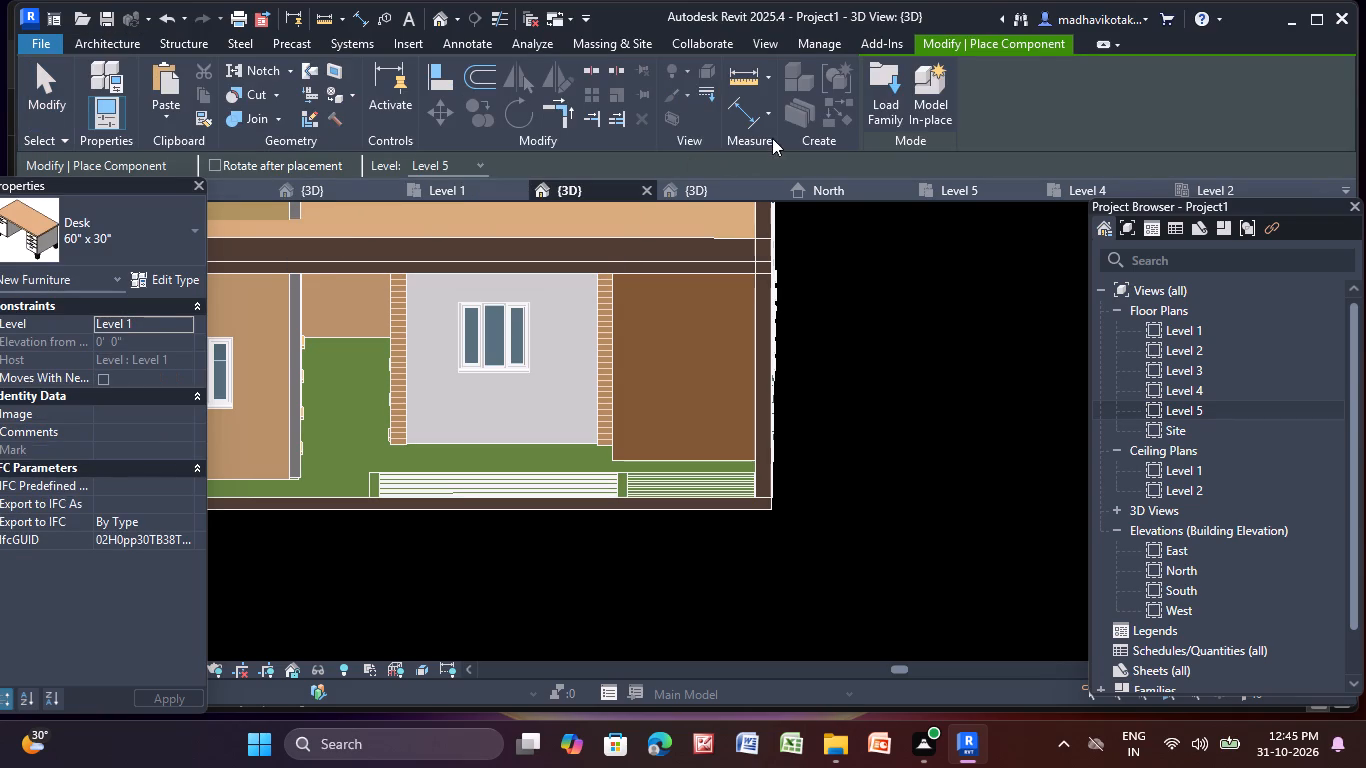
click(874, 84)
scroll(592, 273, down, 4)
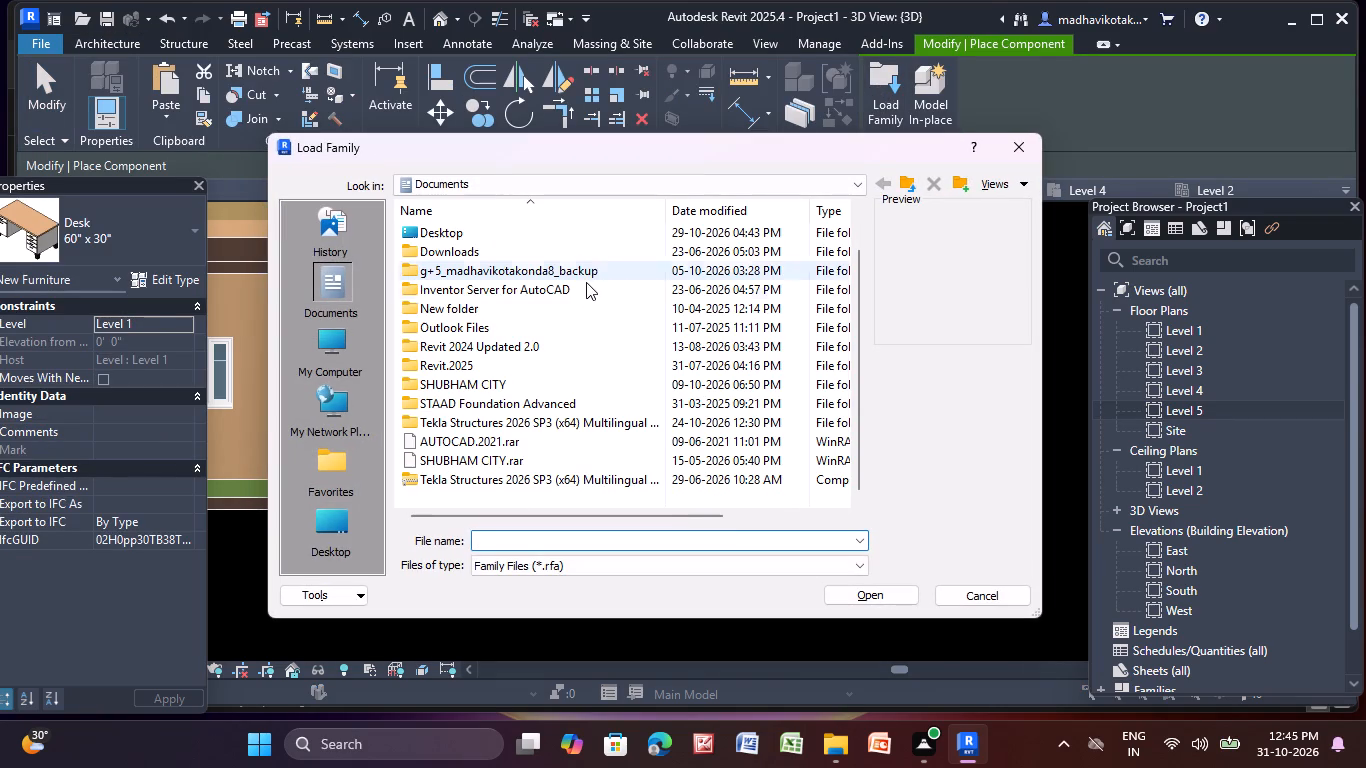
scroll(586, 282, down, 2)
double_click(483, 388)
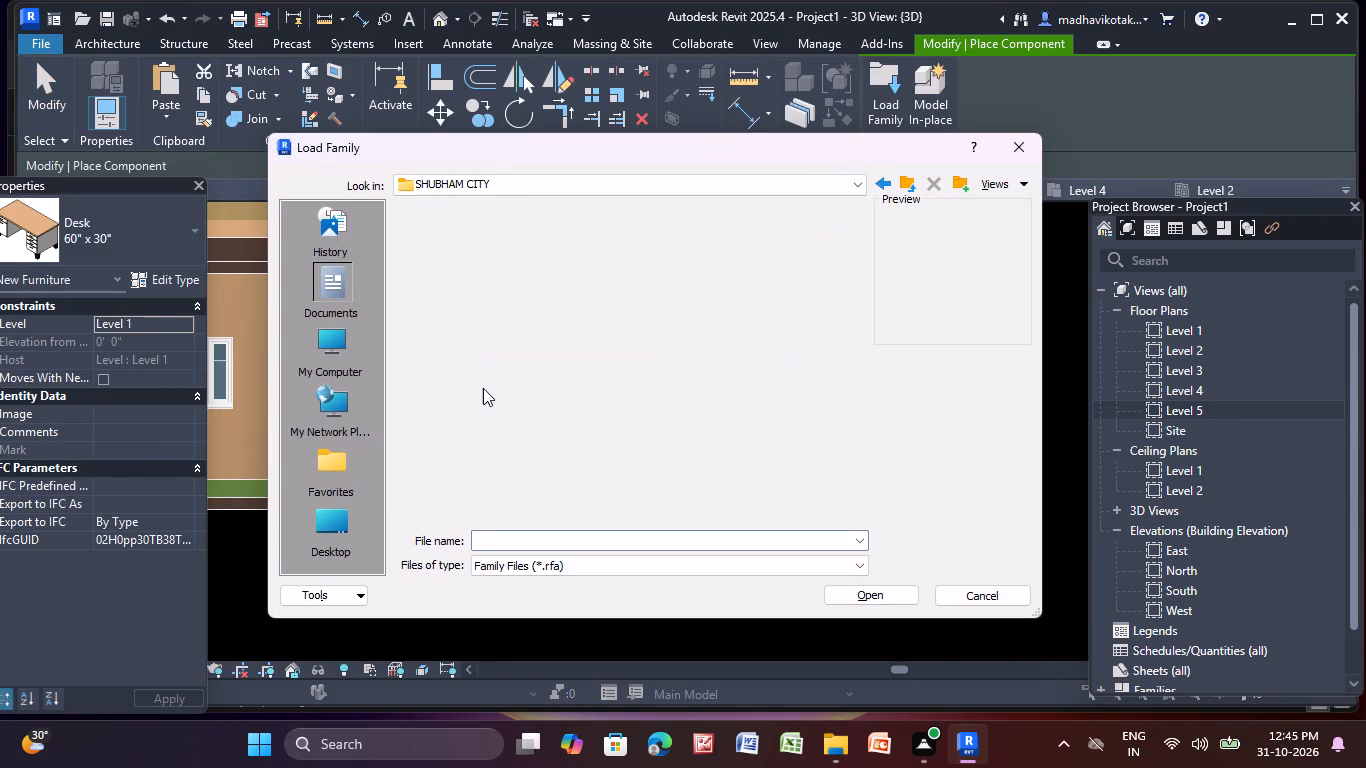
double_click(498, 226)
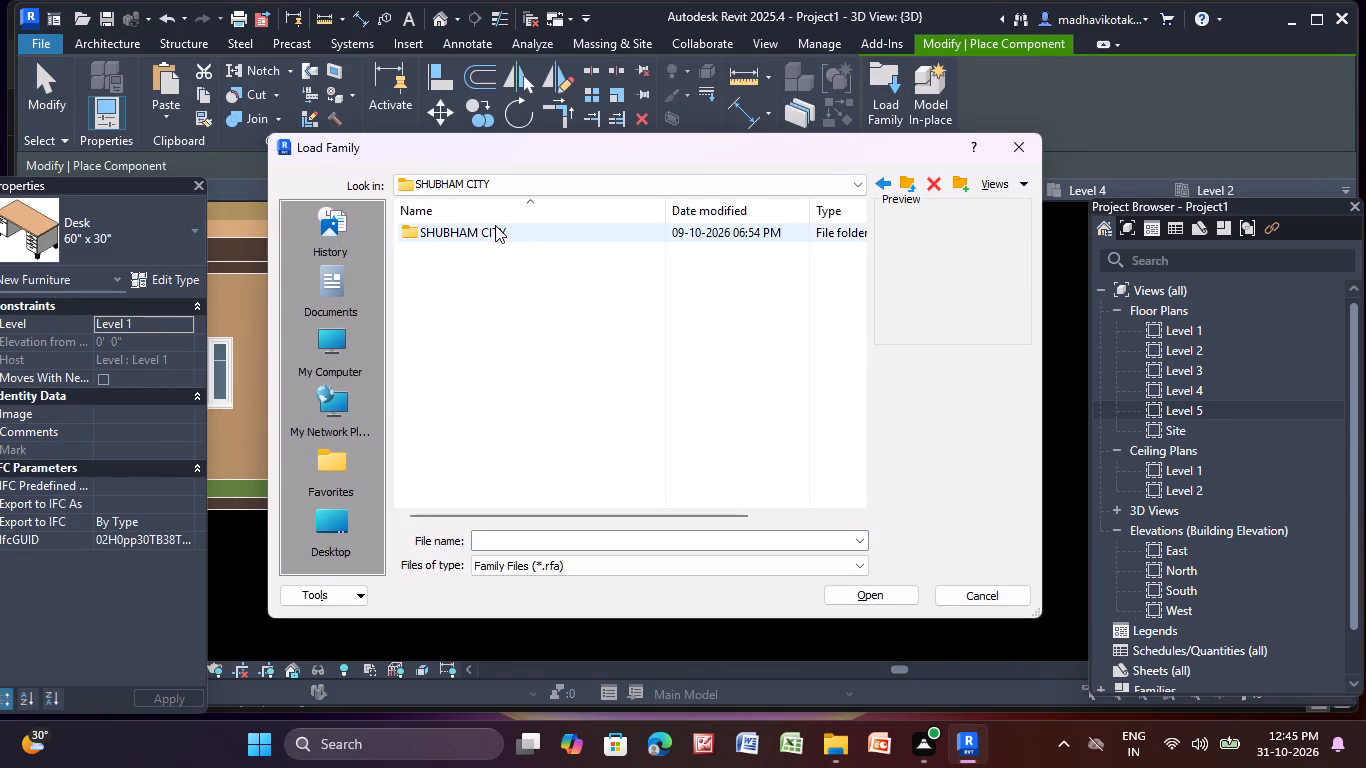
double_click(537, 229)
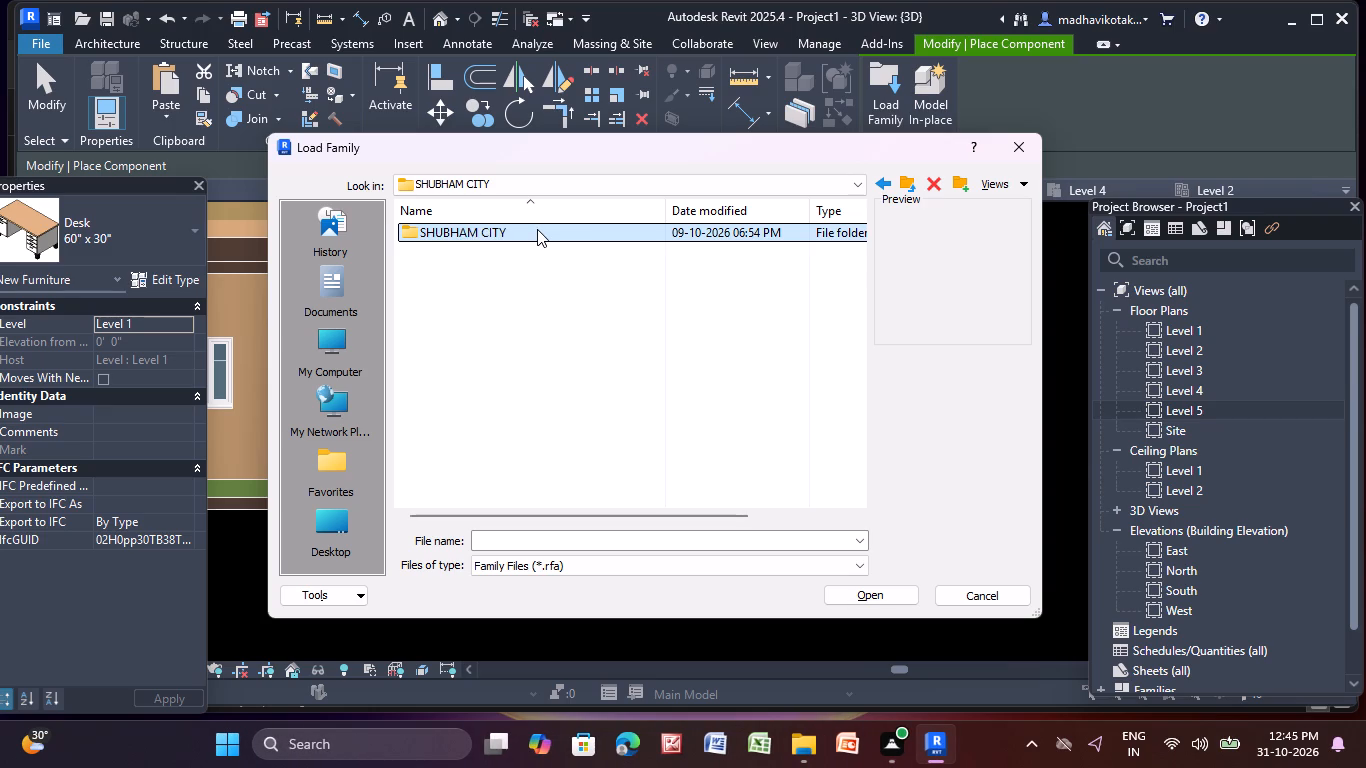
click(537, 229)
Browse the SHUBHAM CITY library folders and look through the wardrobes and dressers in the storage folder.
scroll(535, 231, down, 1)
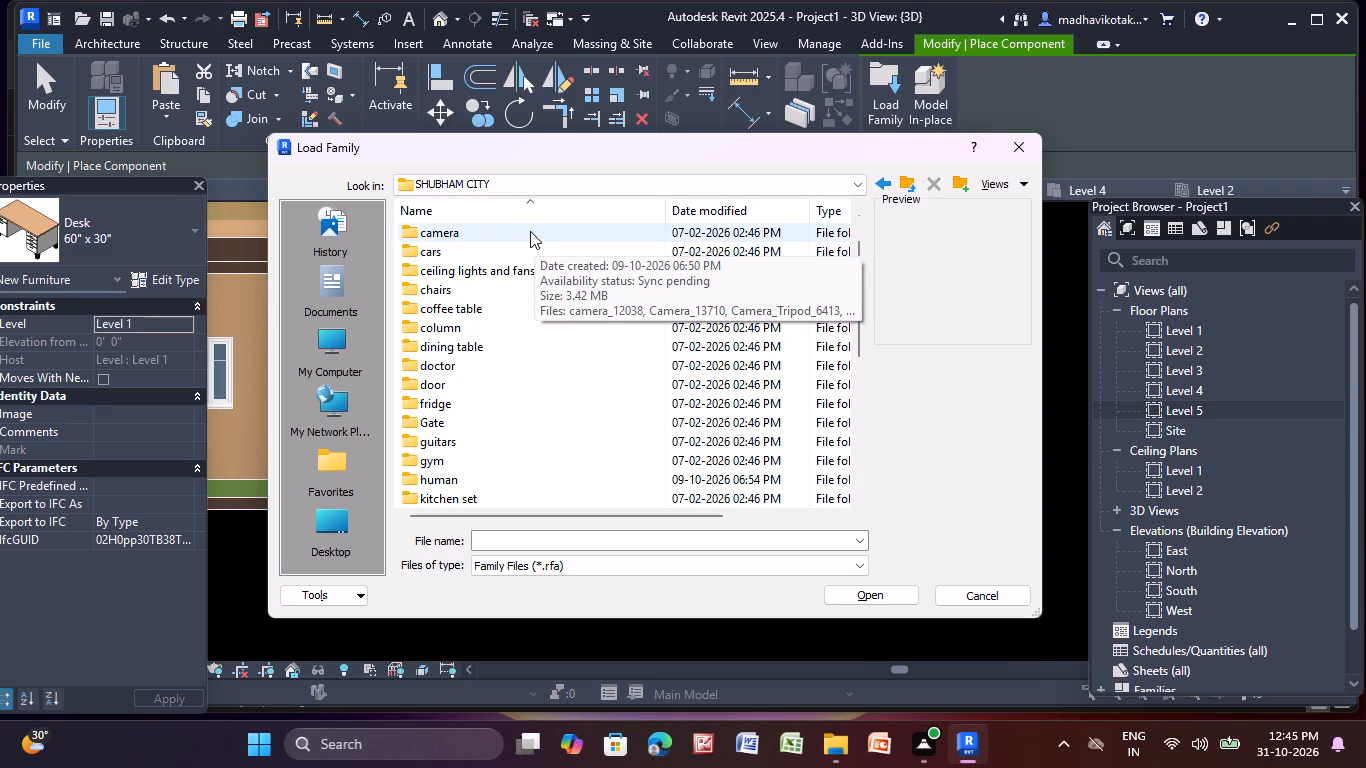
scroll(530, 231, down, 4)
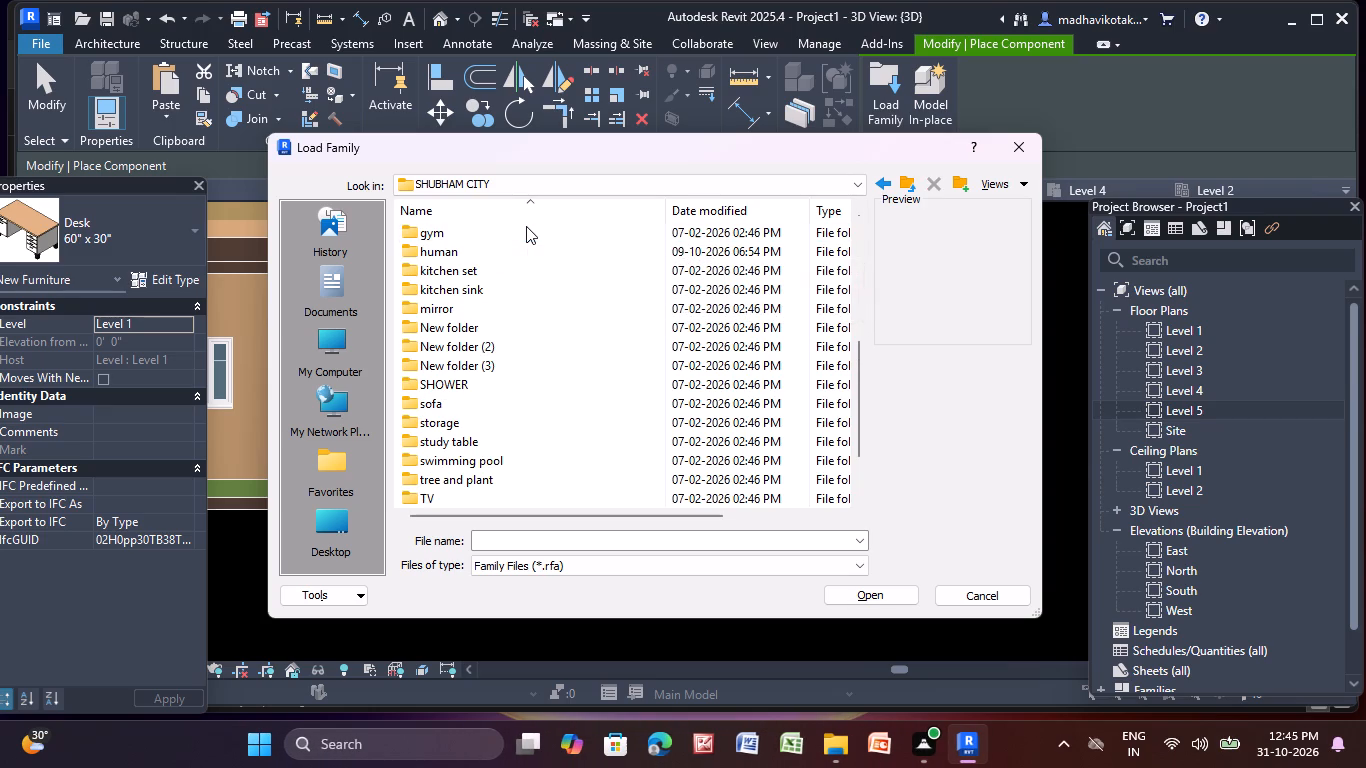
scroll(526, 226, down, 1)
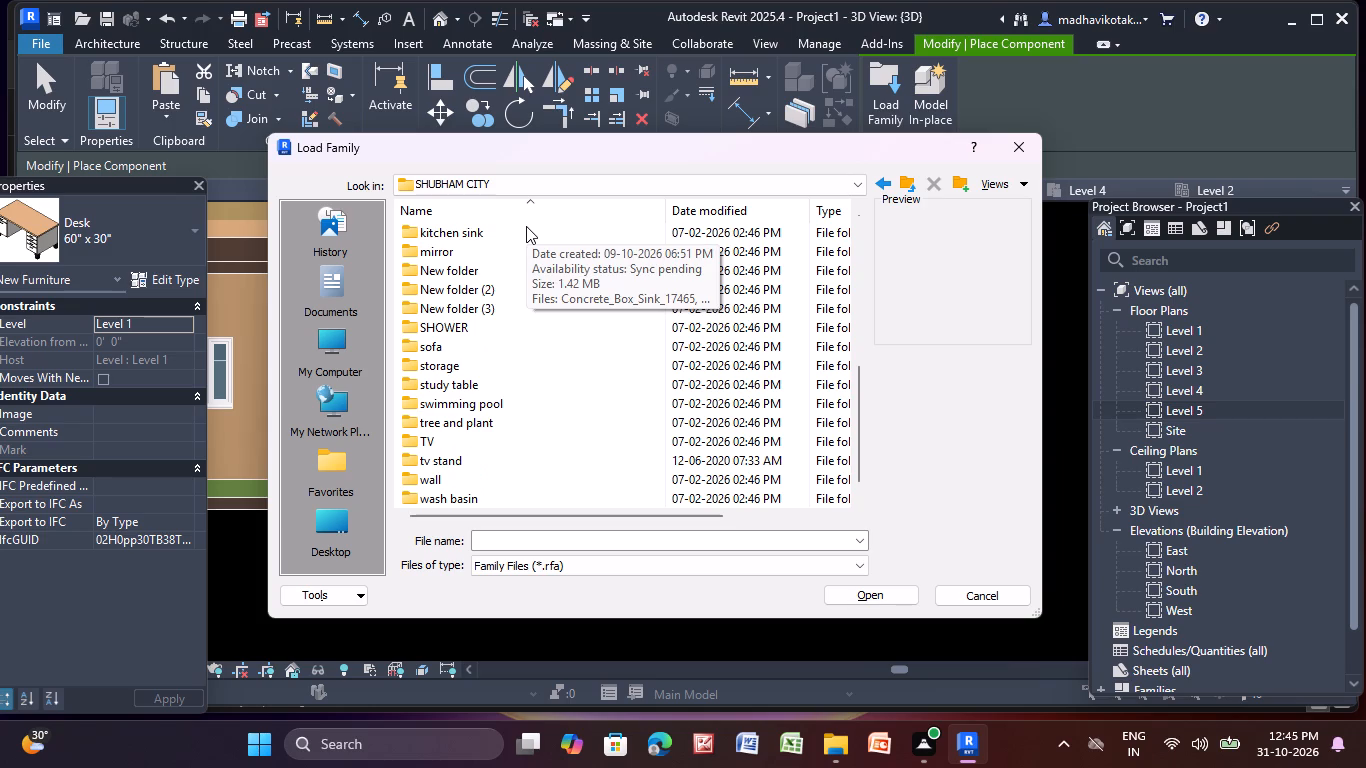
click(450, 365)
double_click(450, 365)
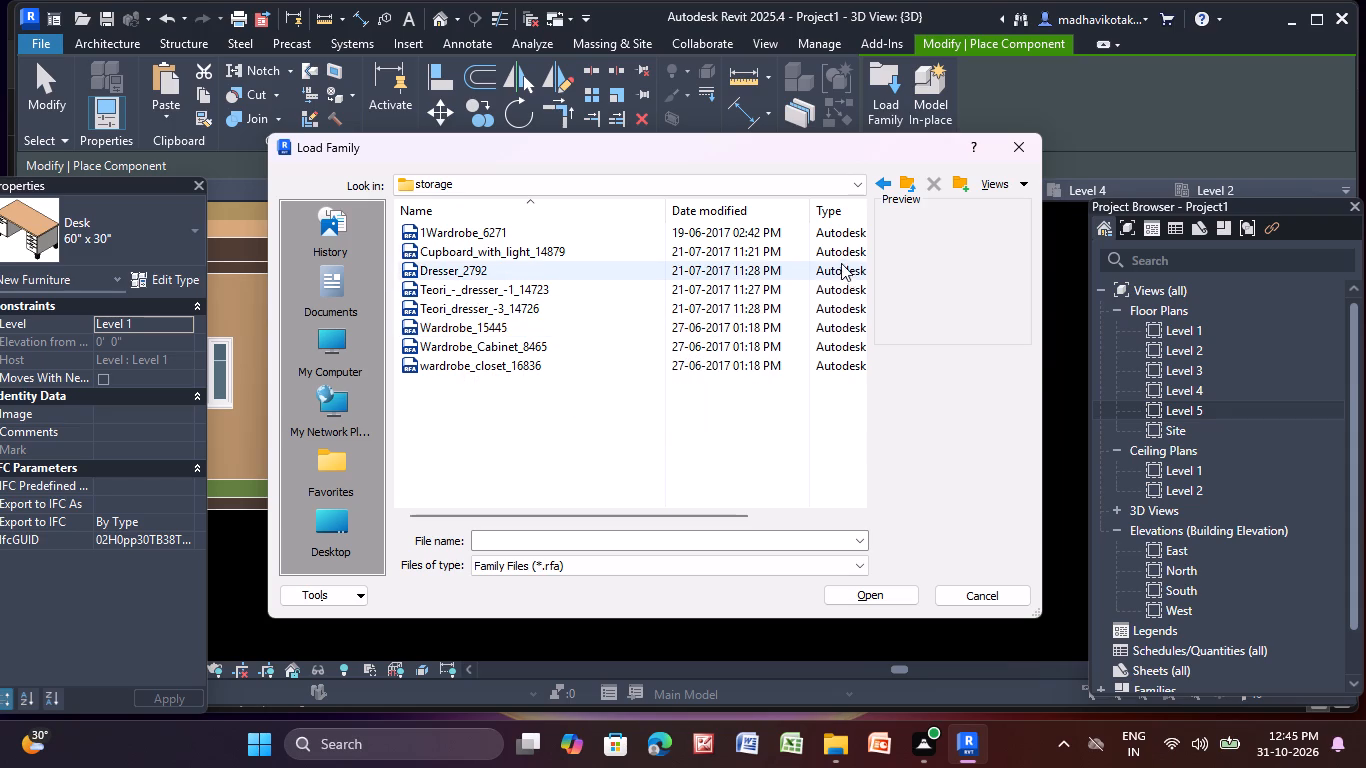
click(888, 177)
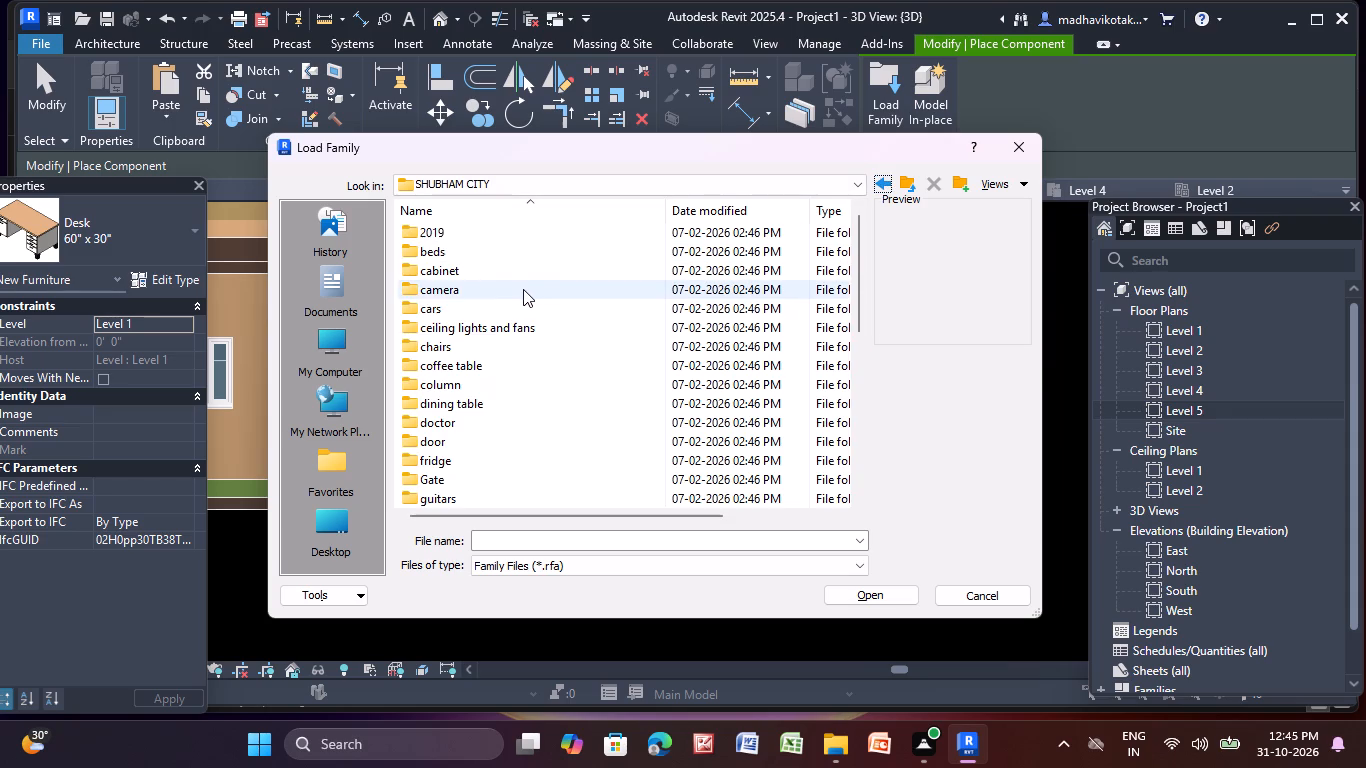
Look through the sofa folder, preview the 3_Seater_Sofa_15877 family, and leave component placement without loading anything.
scroll(522, 289, down, 7)
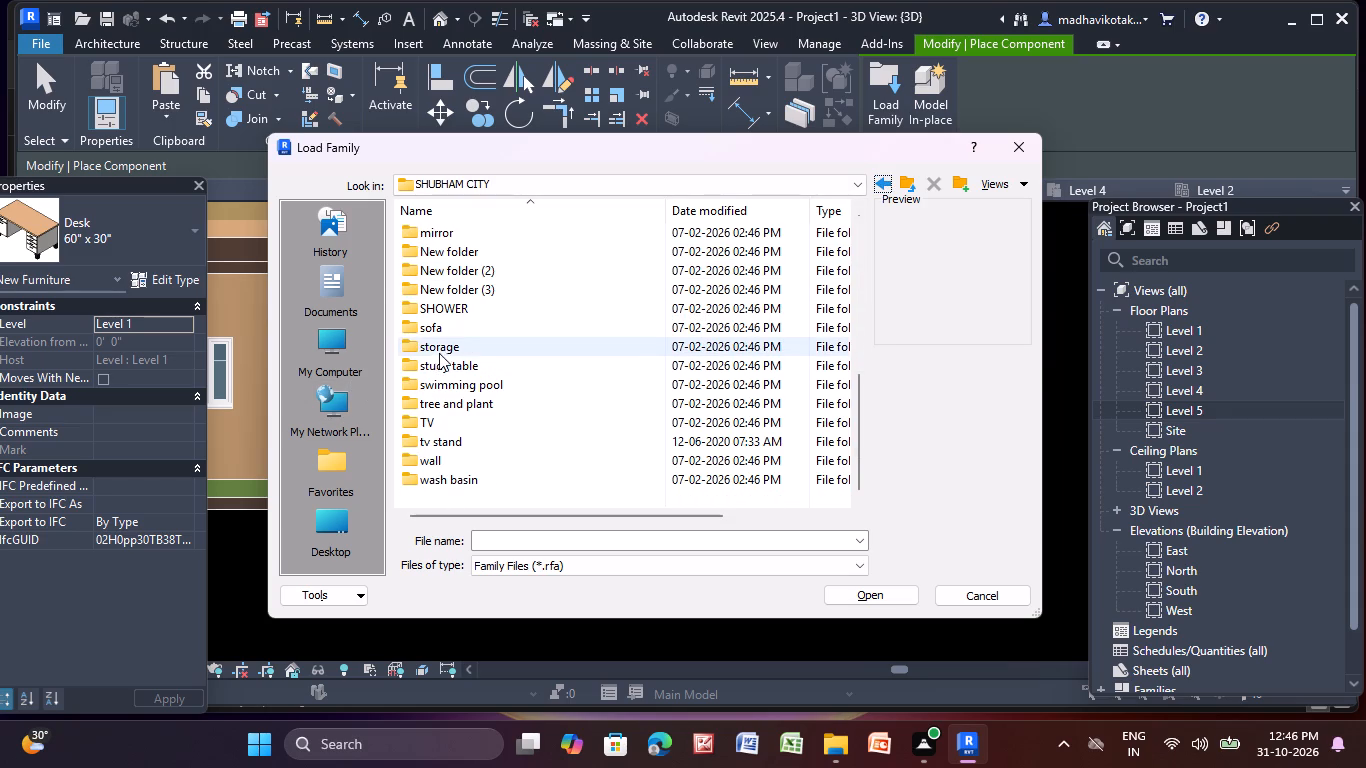
click(457, 328)
double_click(457, 328)
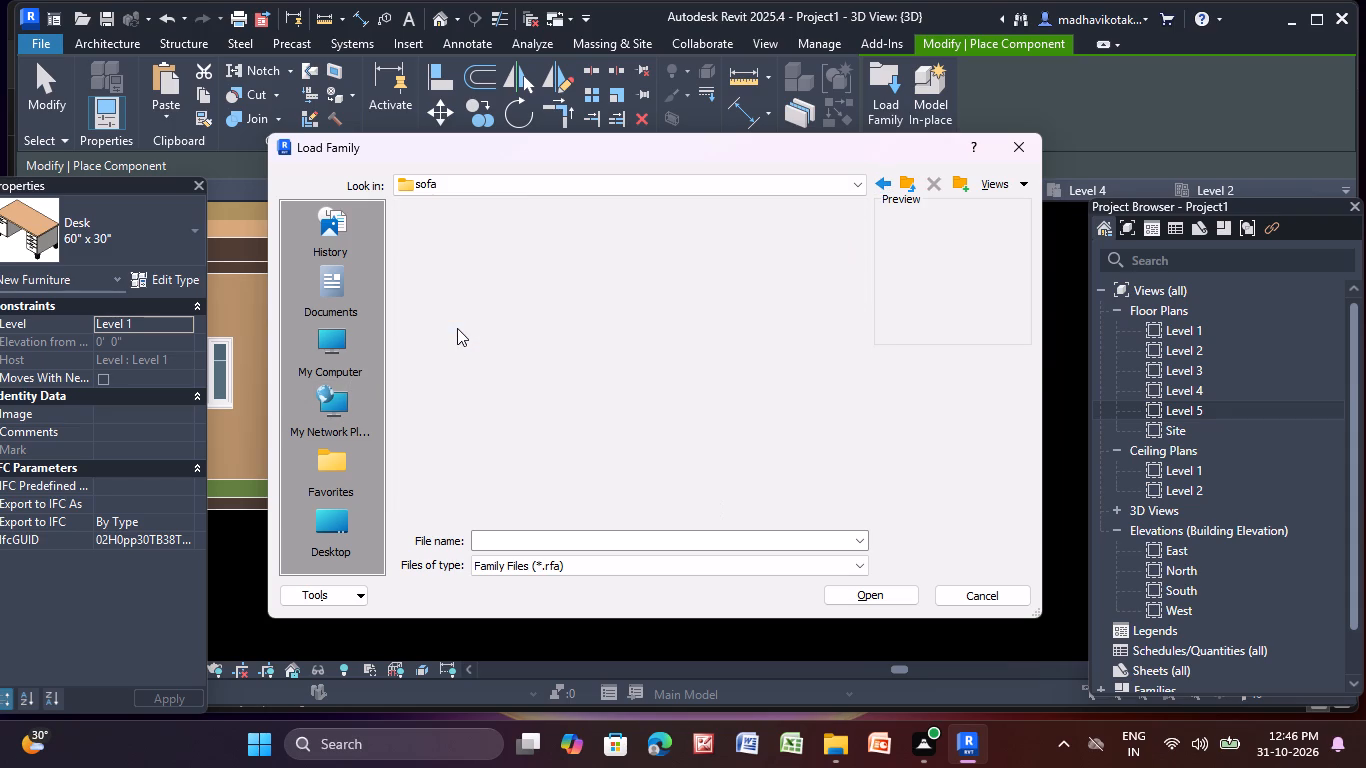
scroll(457, 326, down, 9)
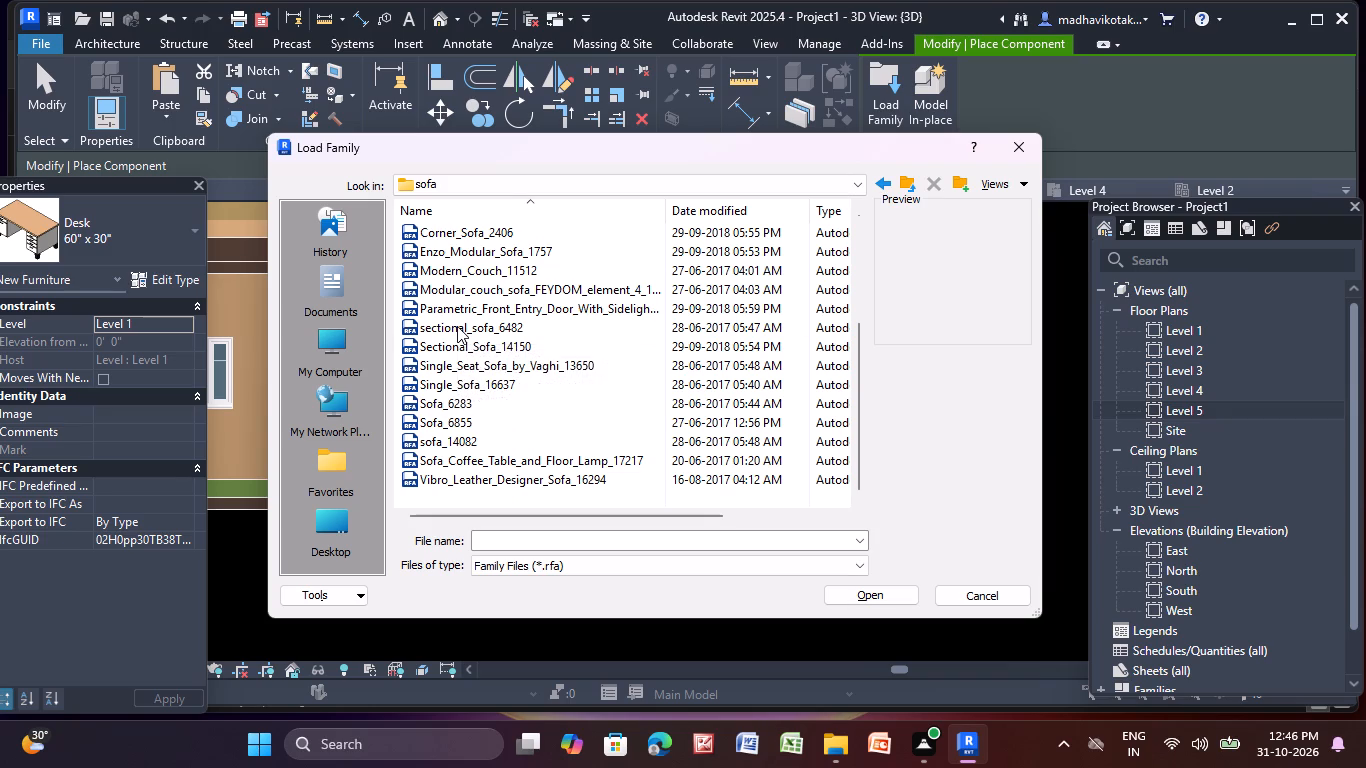
scroll(457, 326, up, 9)
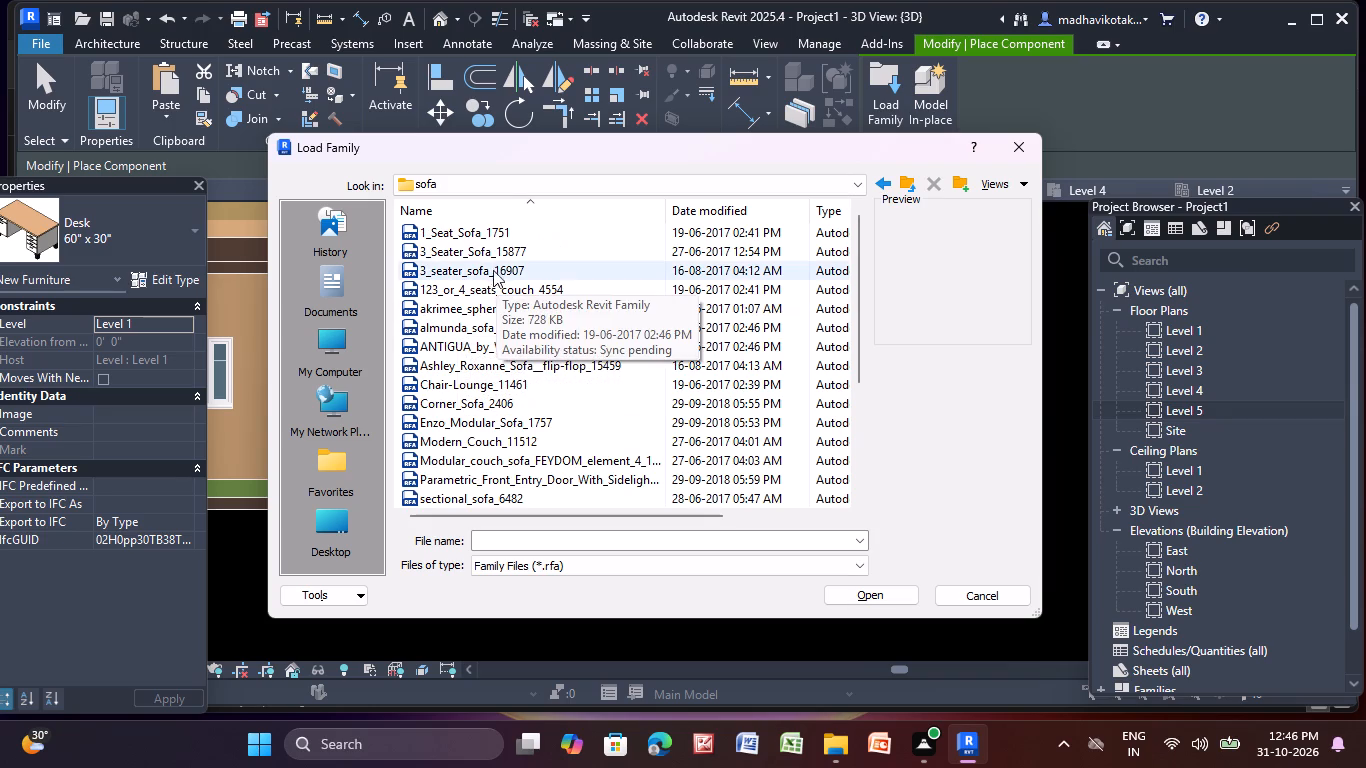
click(461, 240)
click(458, 254)
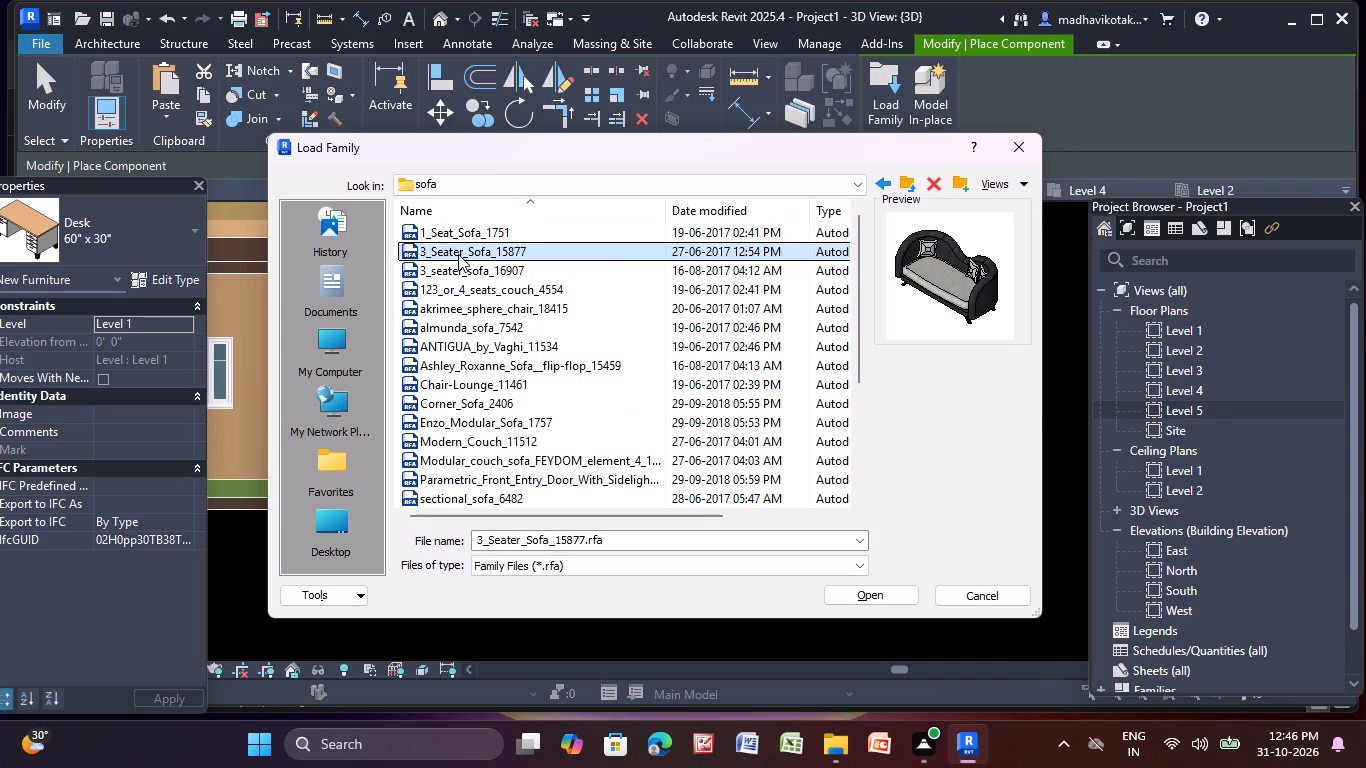
click(1022, 151)
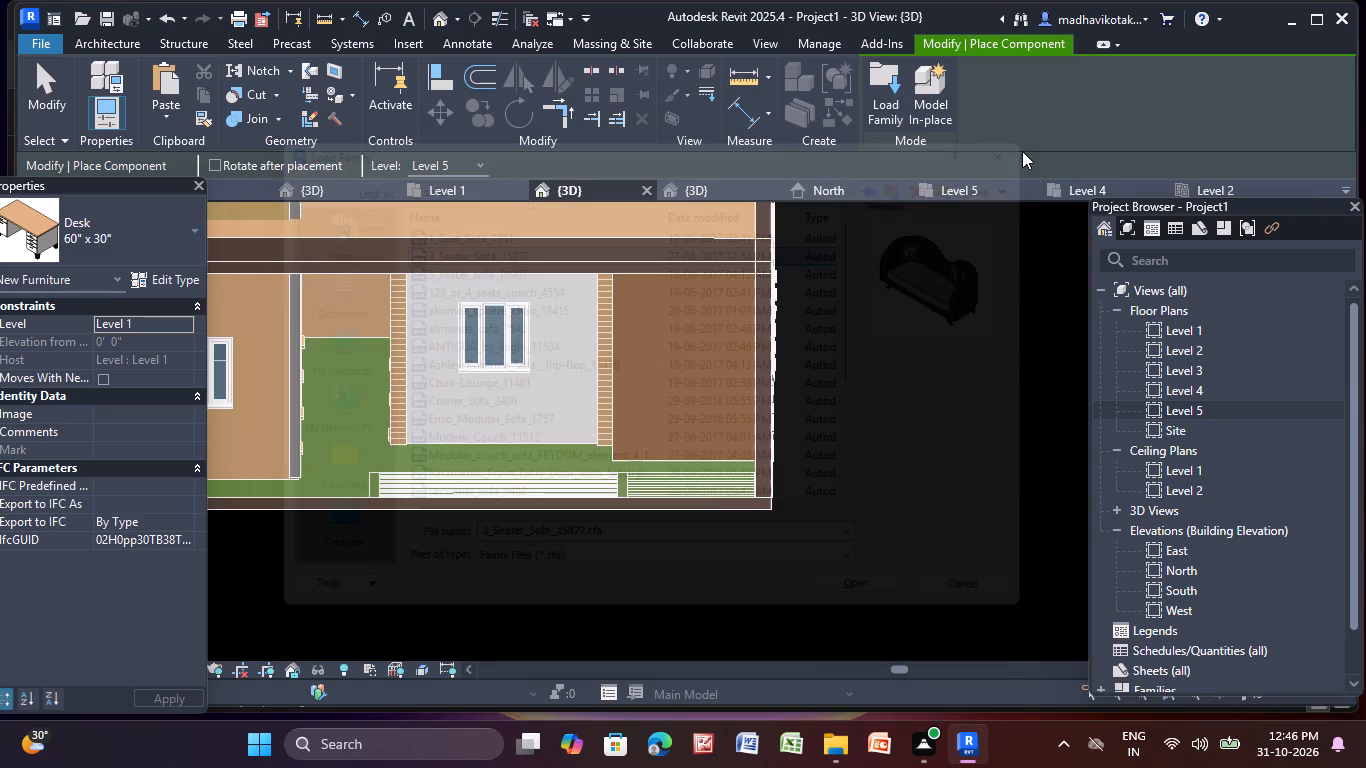
scroll(957, 144, down, 6)
scroll(844, 332, down, 4)
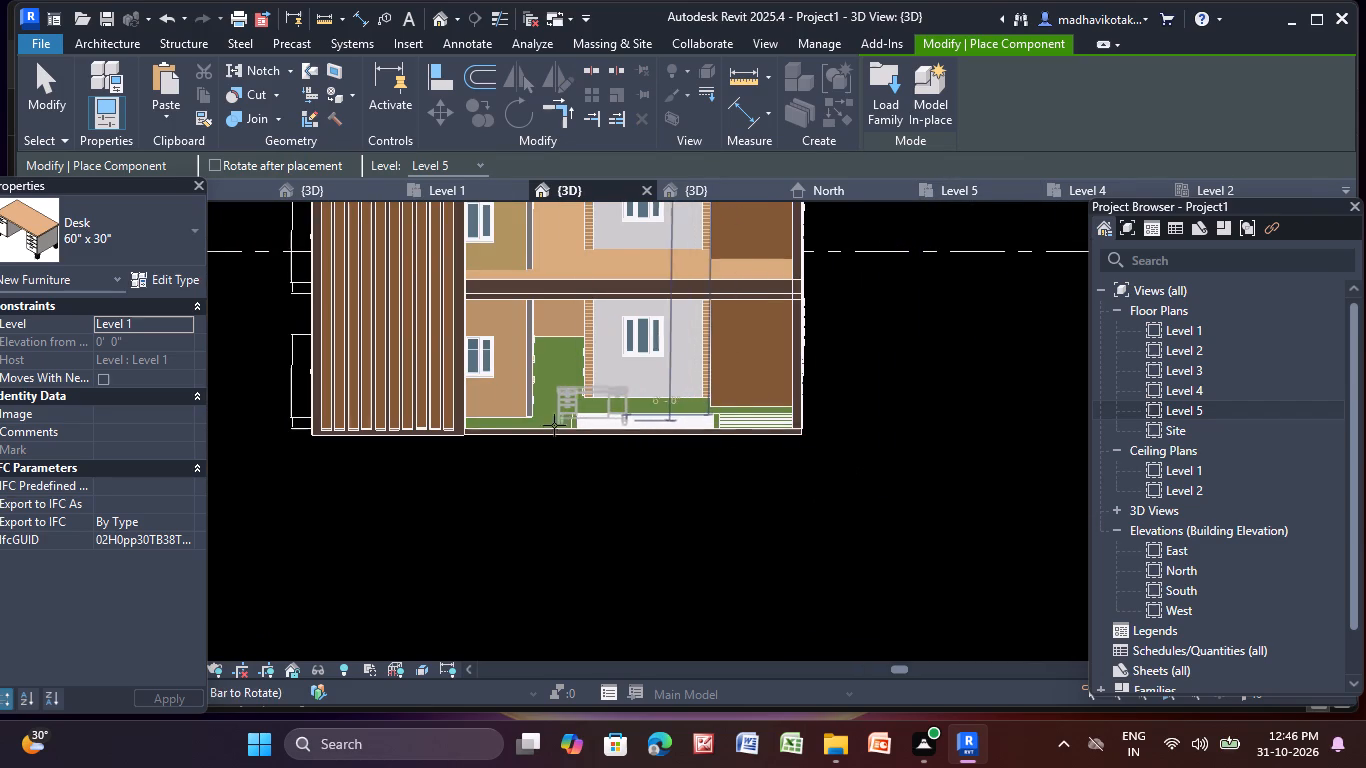
middle_drag(541, 436, 524, 588)
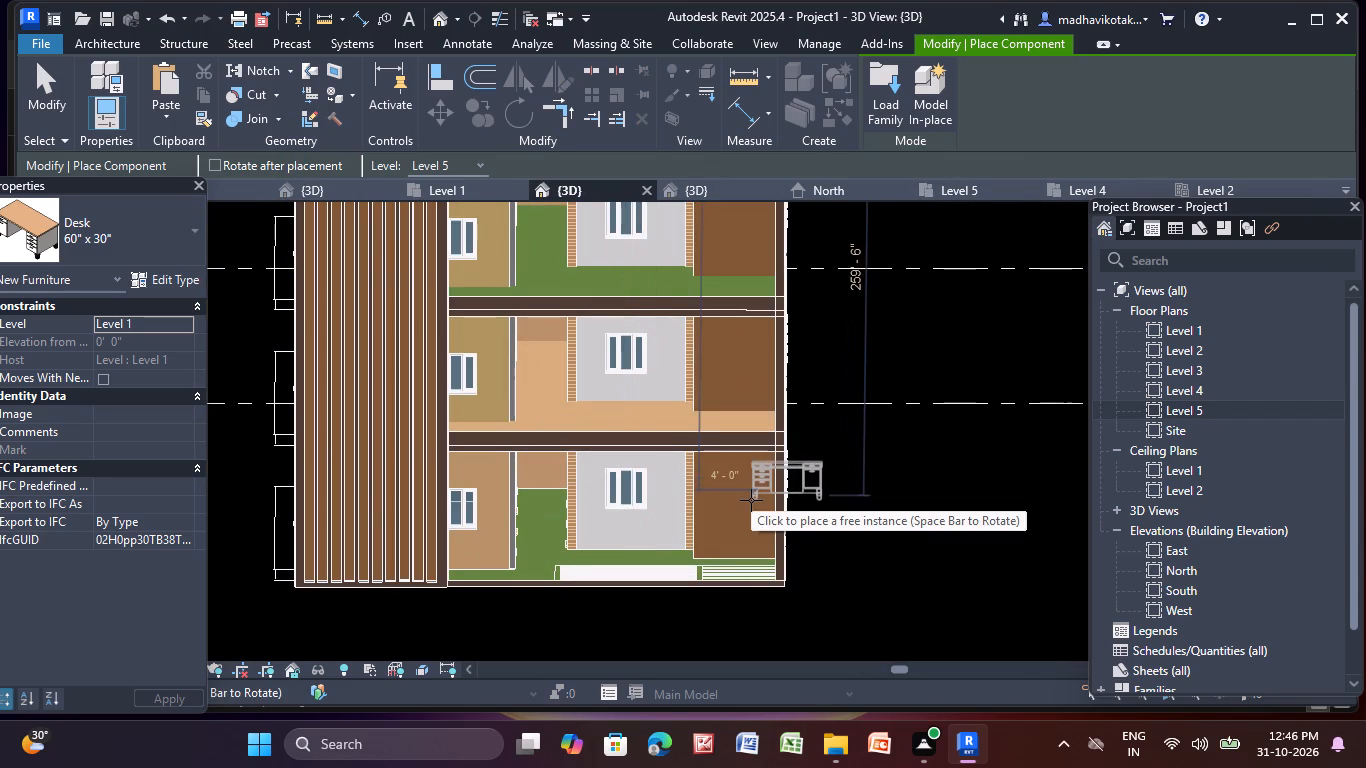
key(Escape)
key(Escape)
key(Escape)
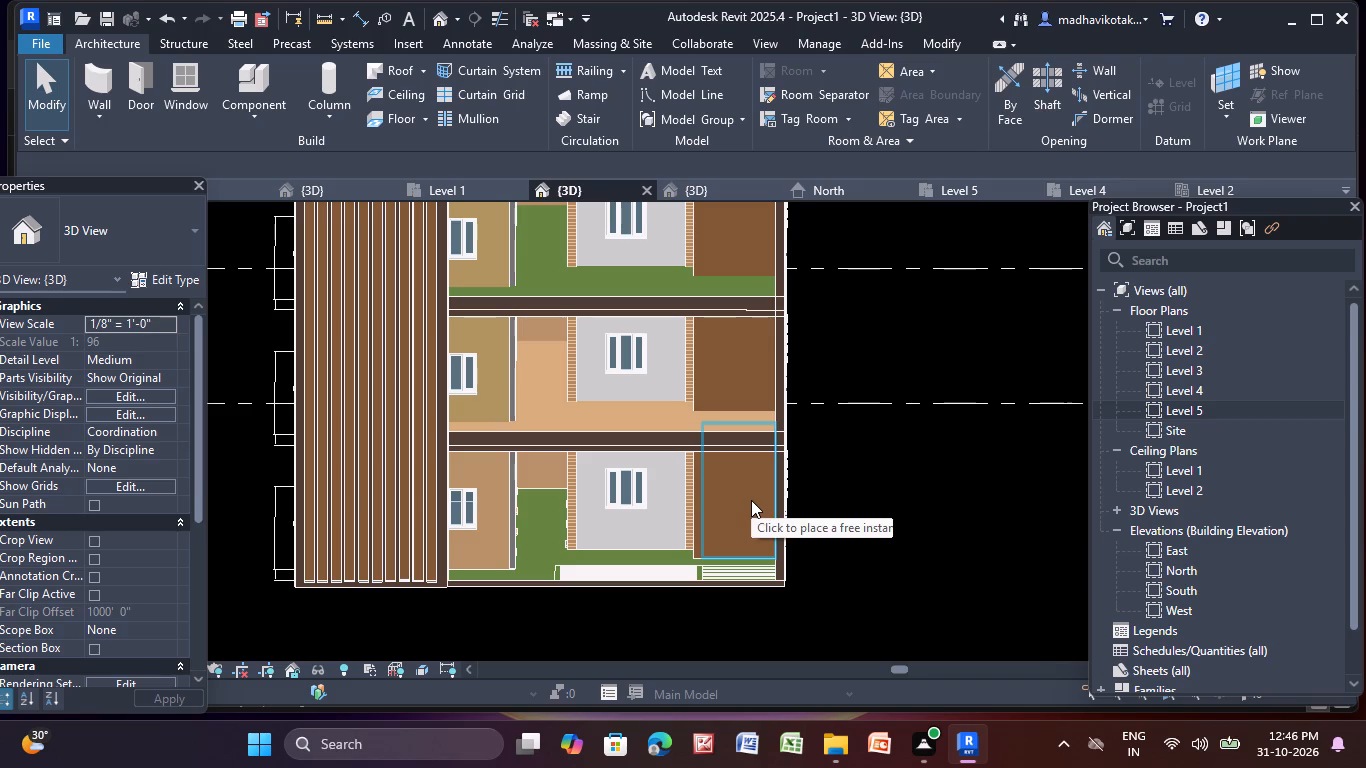
Examine the Level 2 floor plan around the front staircase, bedrooms and open balcony area, and return to the 3D view.
double_click(1192, 340)
scroll(973, 406, down, 1)
scroll(702, 576, up, 7)
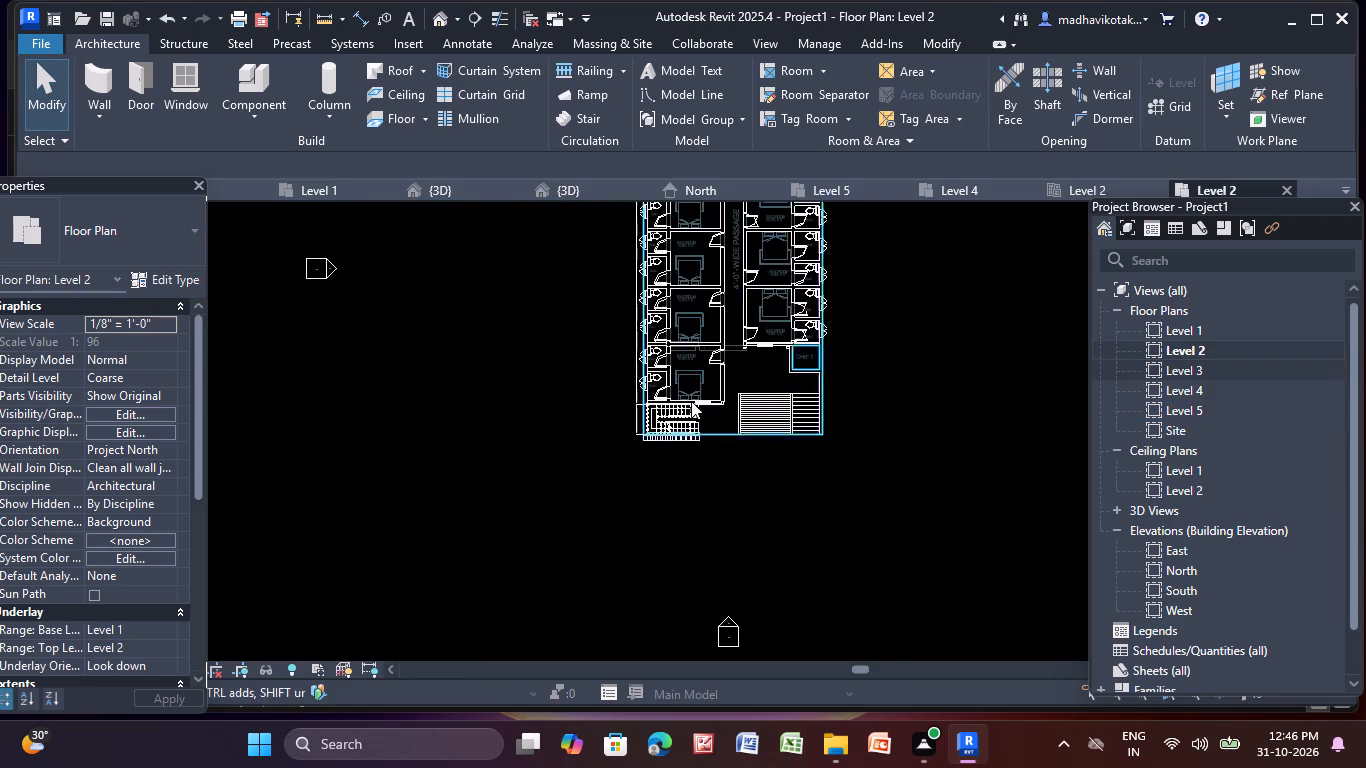
scroll(691, 401, up, 3)
middle_drag(759, 387, 560, 405)
scroll(492, 351, up, 1)
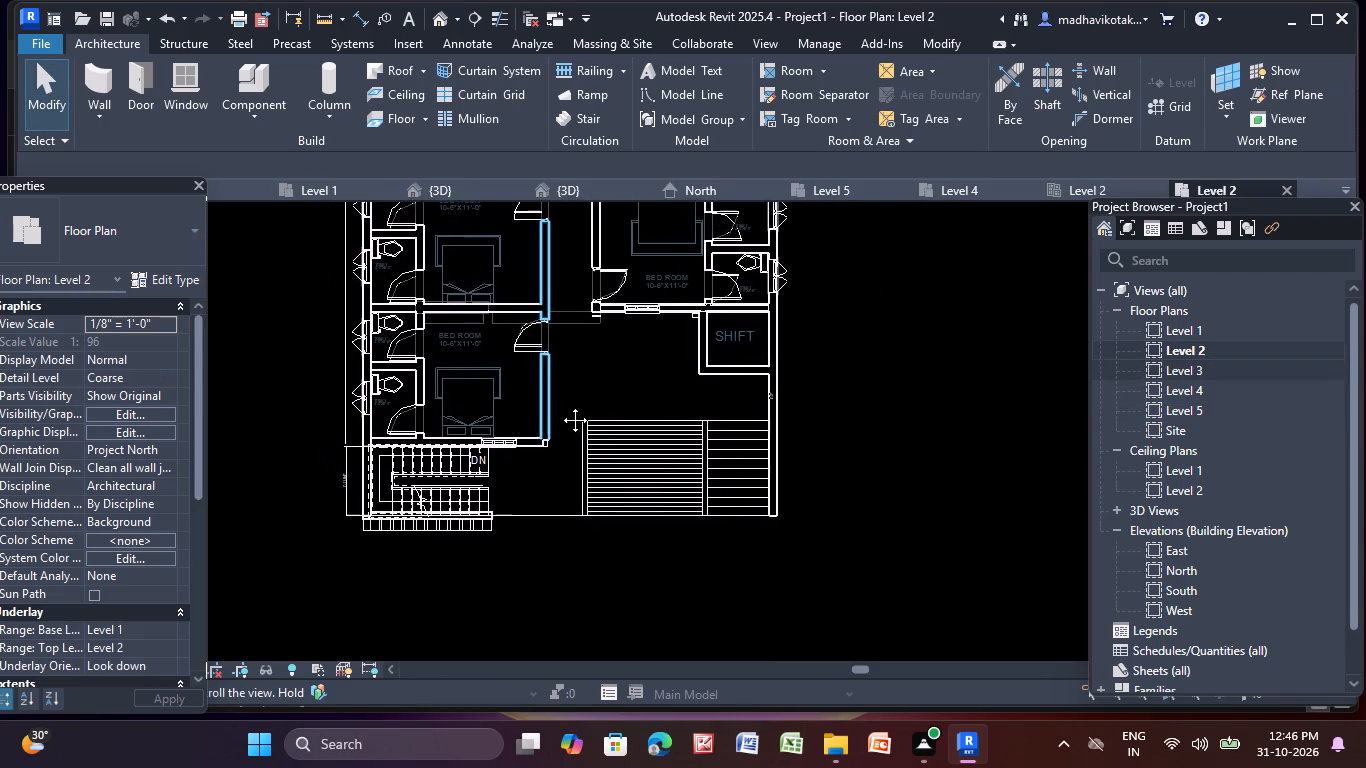
middle_drag(560, 405, 615, 446)
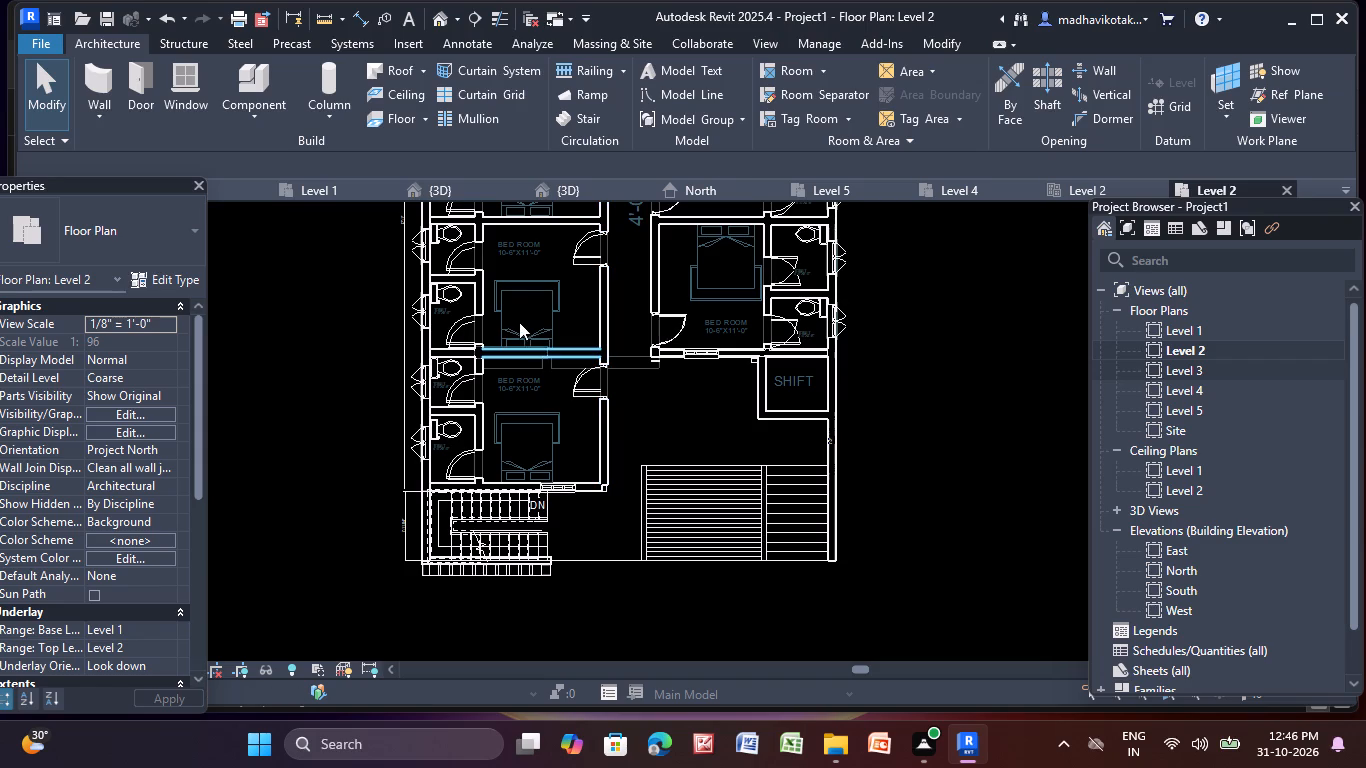
click(436, 11)
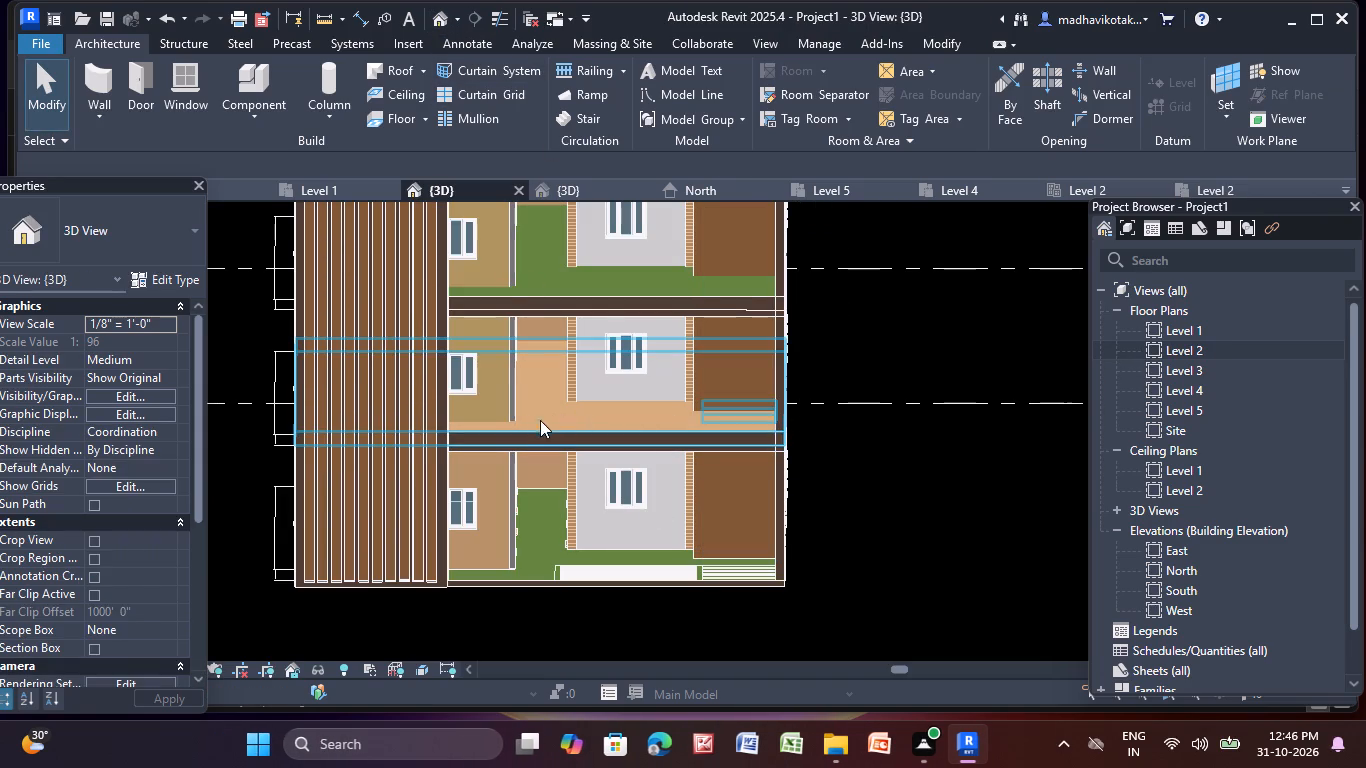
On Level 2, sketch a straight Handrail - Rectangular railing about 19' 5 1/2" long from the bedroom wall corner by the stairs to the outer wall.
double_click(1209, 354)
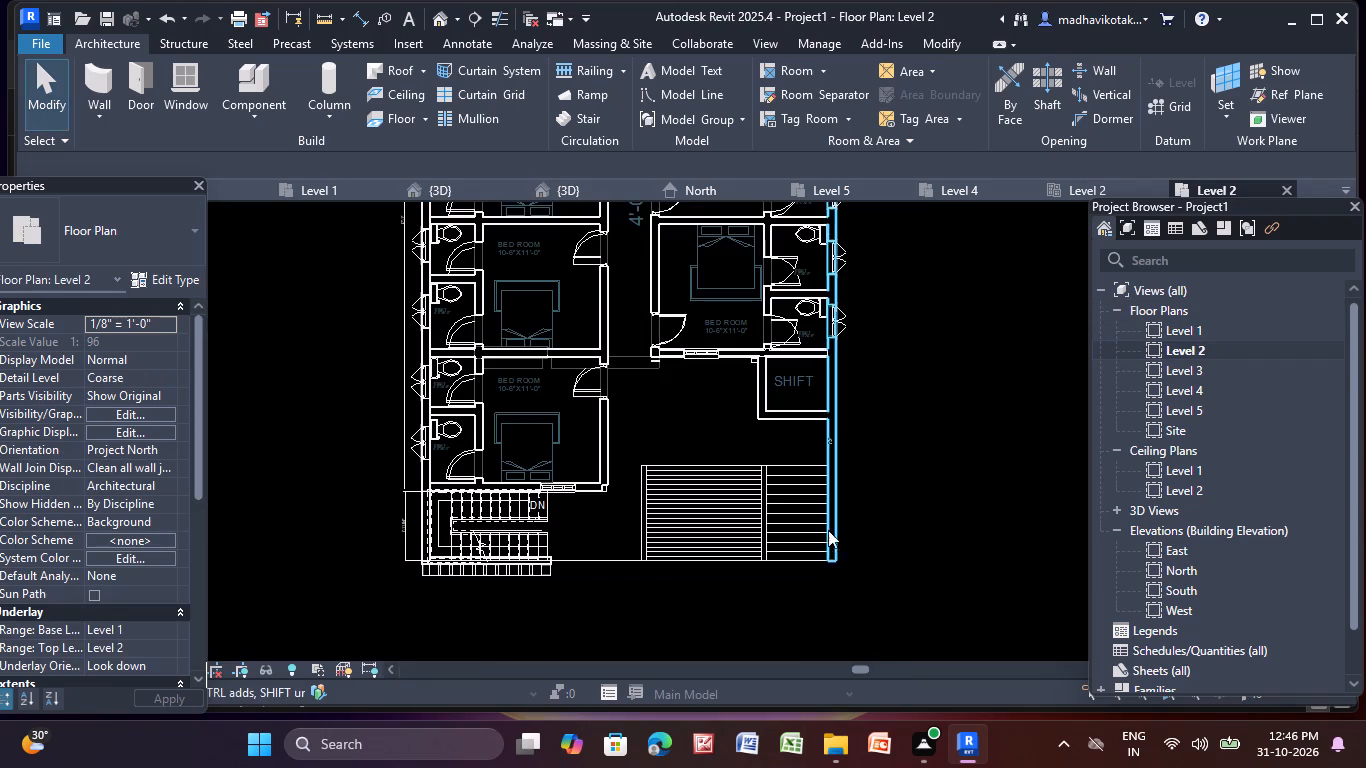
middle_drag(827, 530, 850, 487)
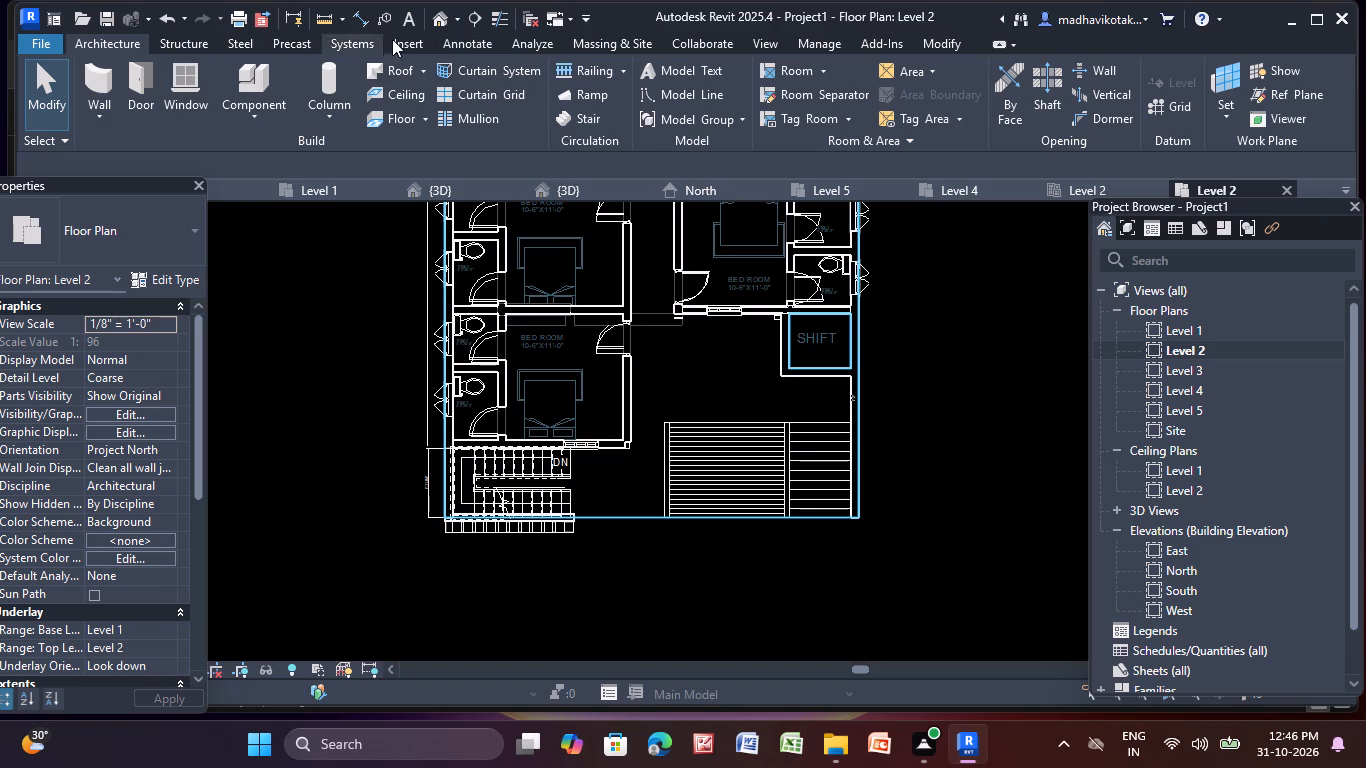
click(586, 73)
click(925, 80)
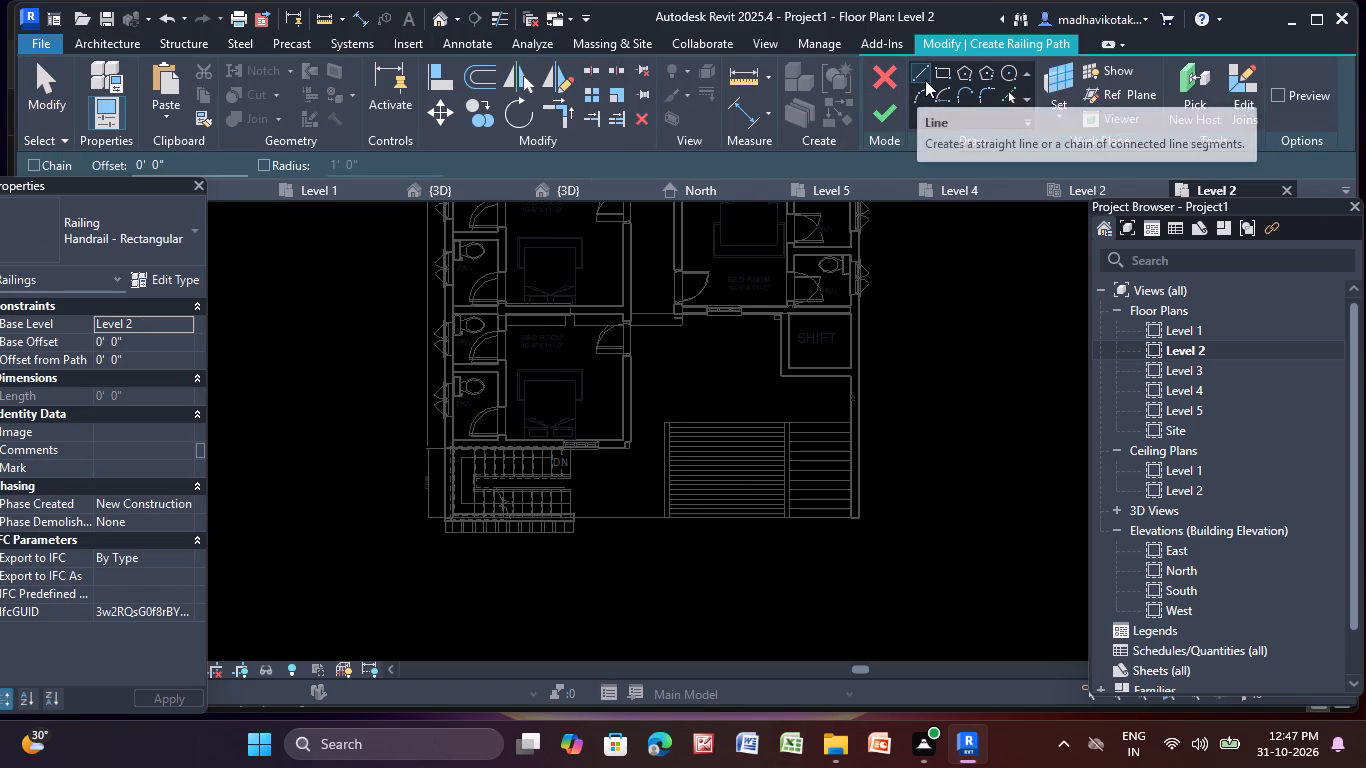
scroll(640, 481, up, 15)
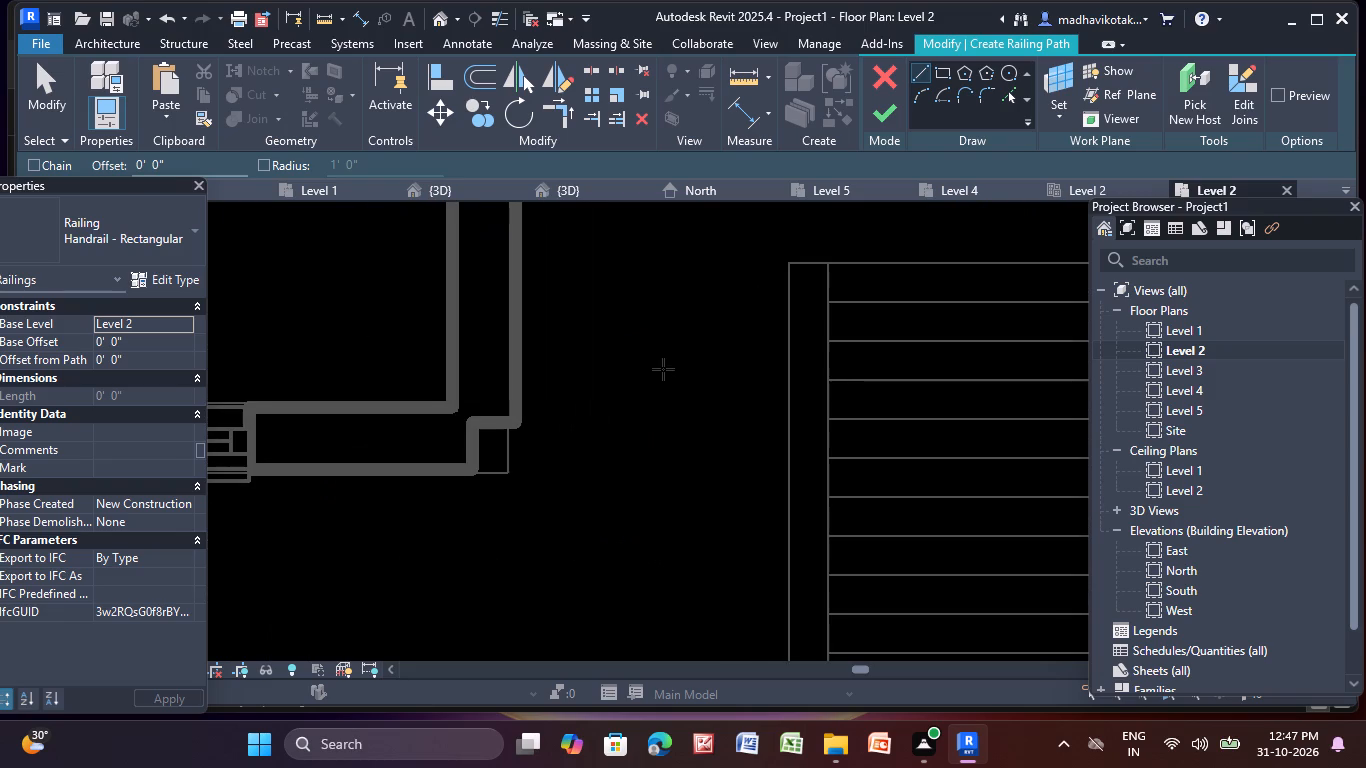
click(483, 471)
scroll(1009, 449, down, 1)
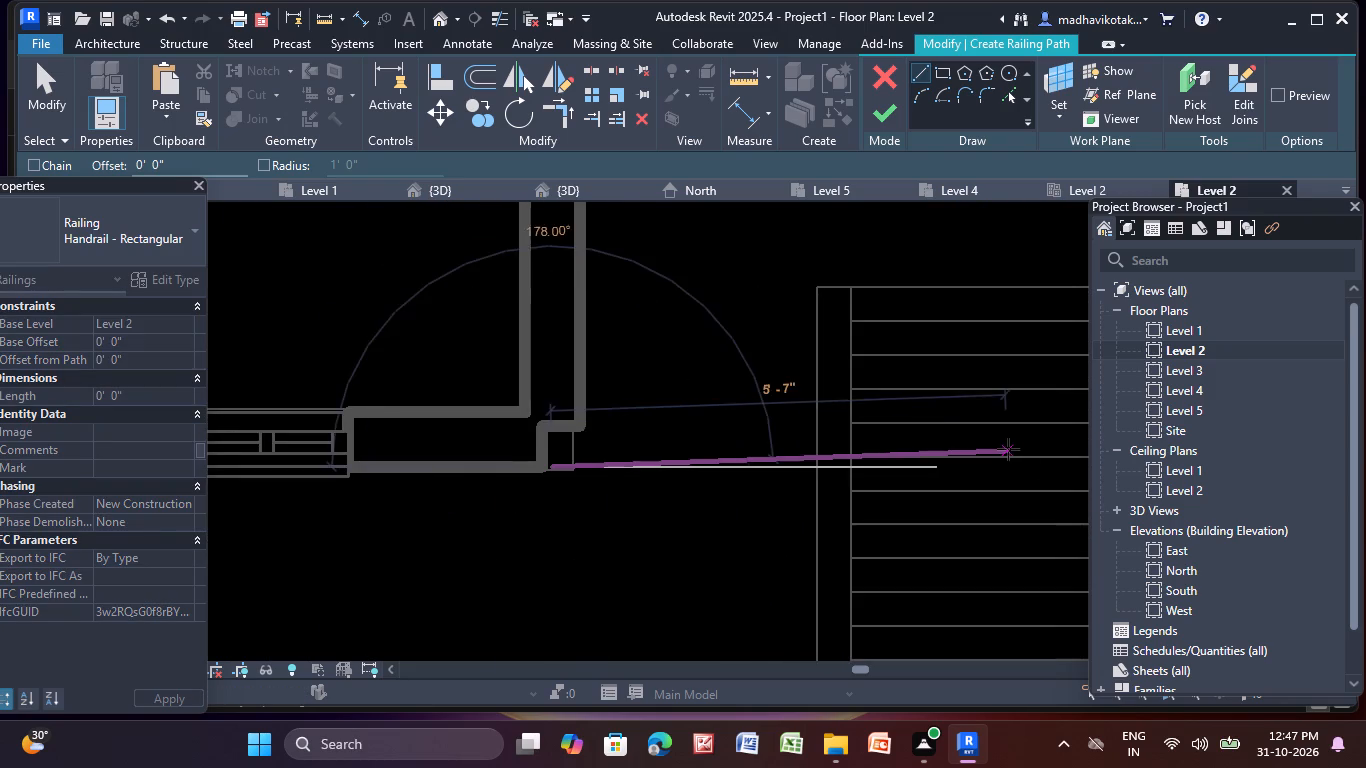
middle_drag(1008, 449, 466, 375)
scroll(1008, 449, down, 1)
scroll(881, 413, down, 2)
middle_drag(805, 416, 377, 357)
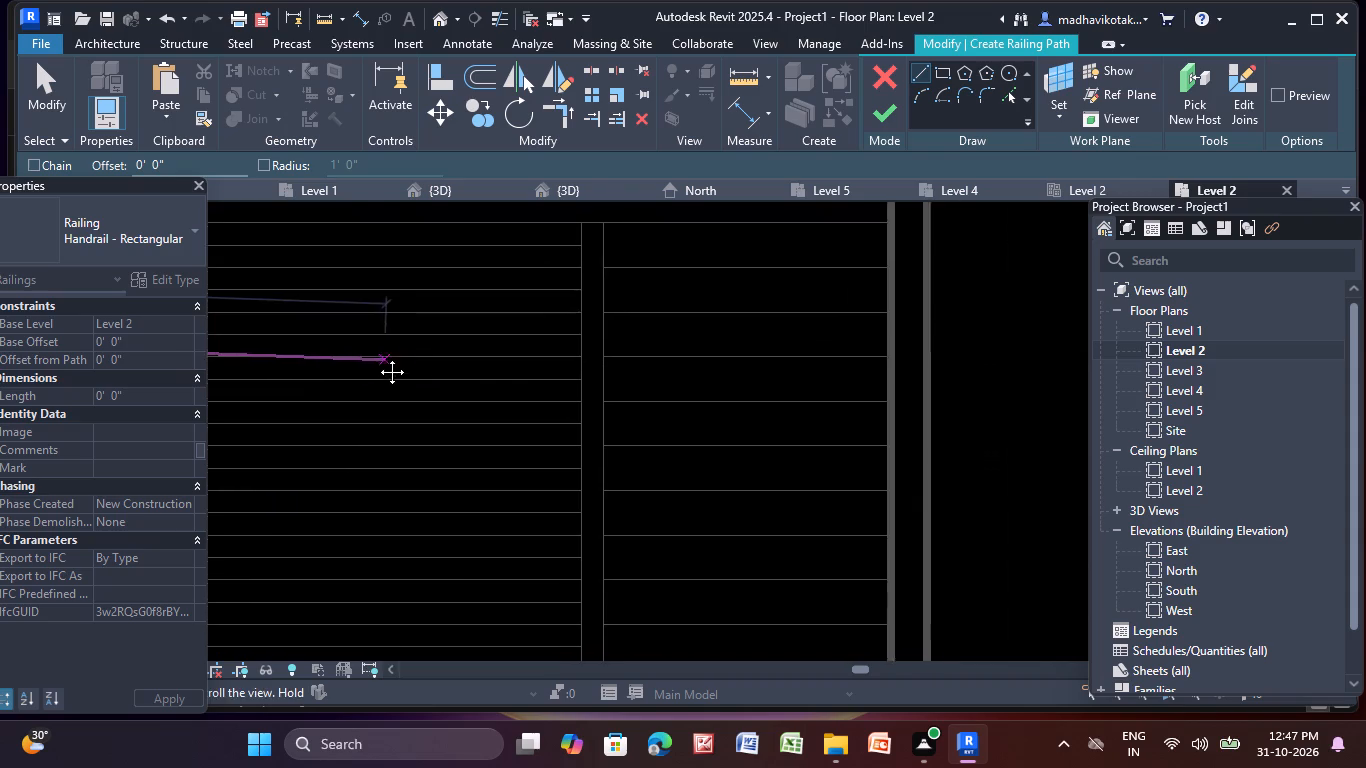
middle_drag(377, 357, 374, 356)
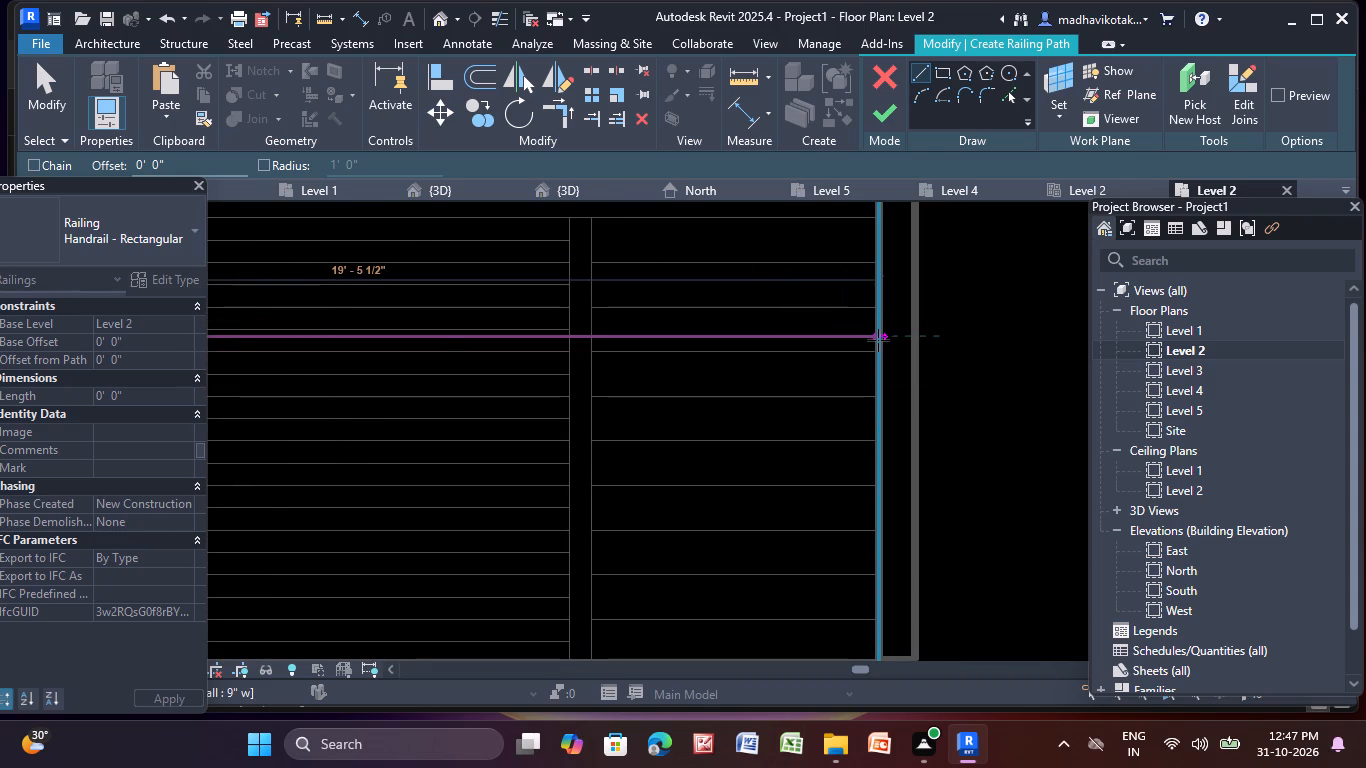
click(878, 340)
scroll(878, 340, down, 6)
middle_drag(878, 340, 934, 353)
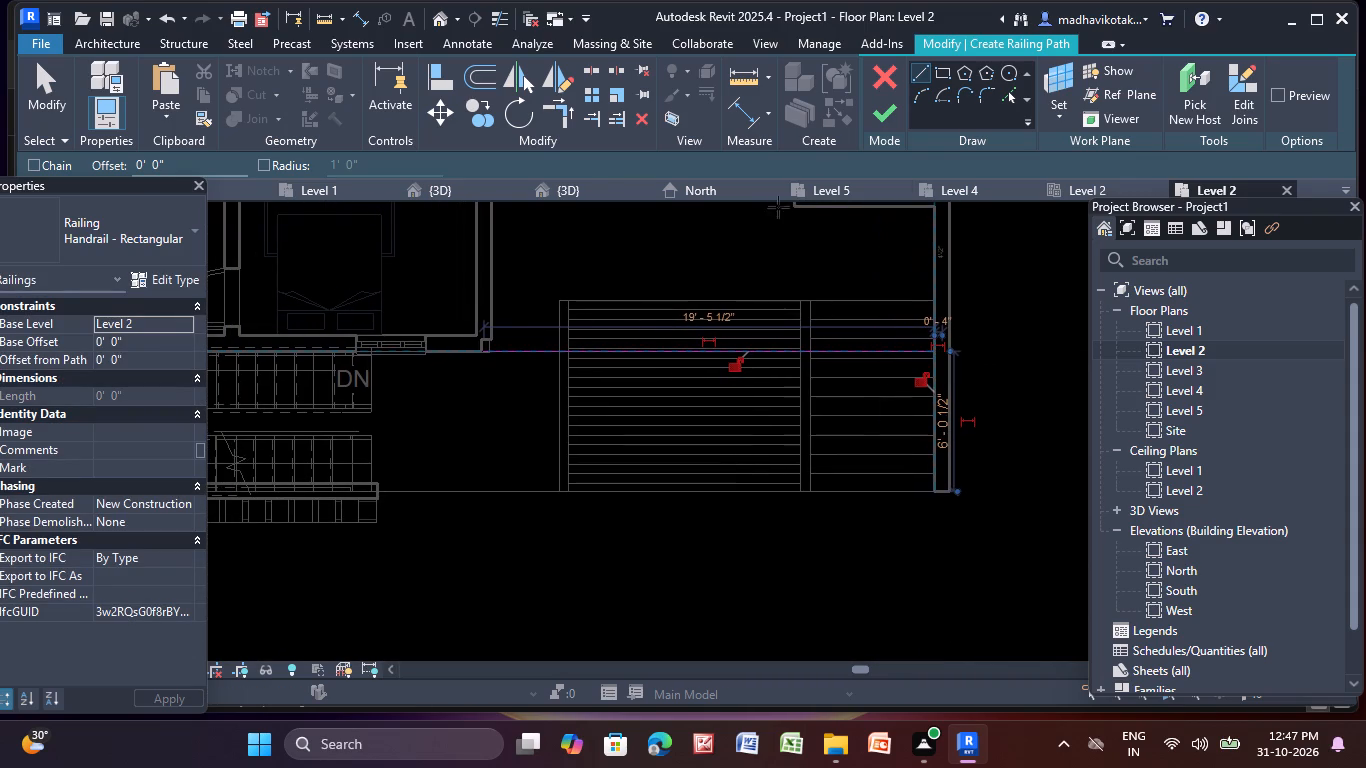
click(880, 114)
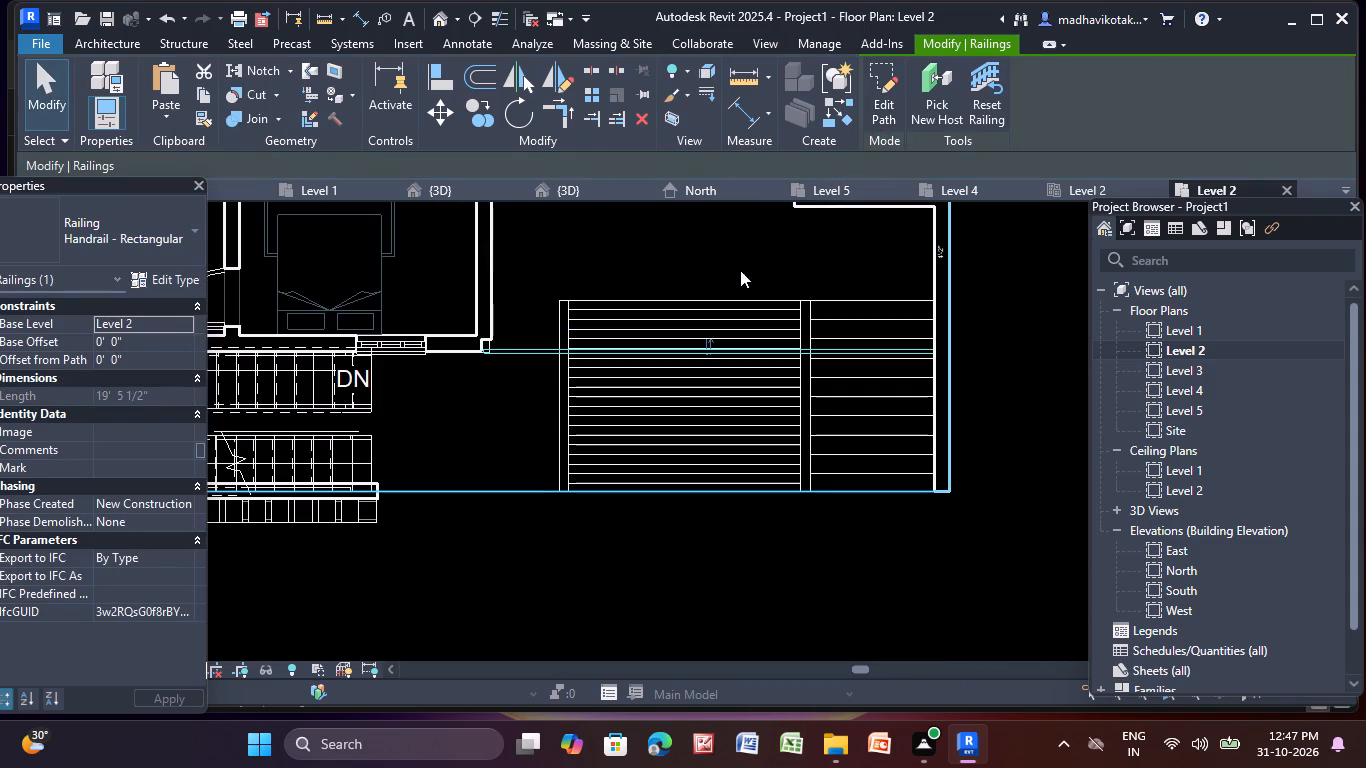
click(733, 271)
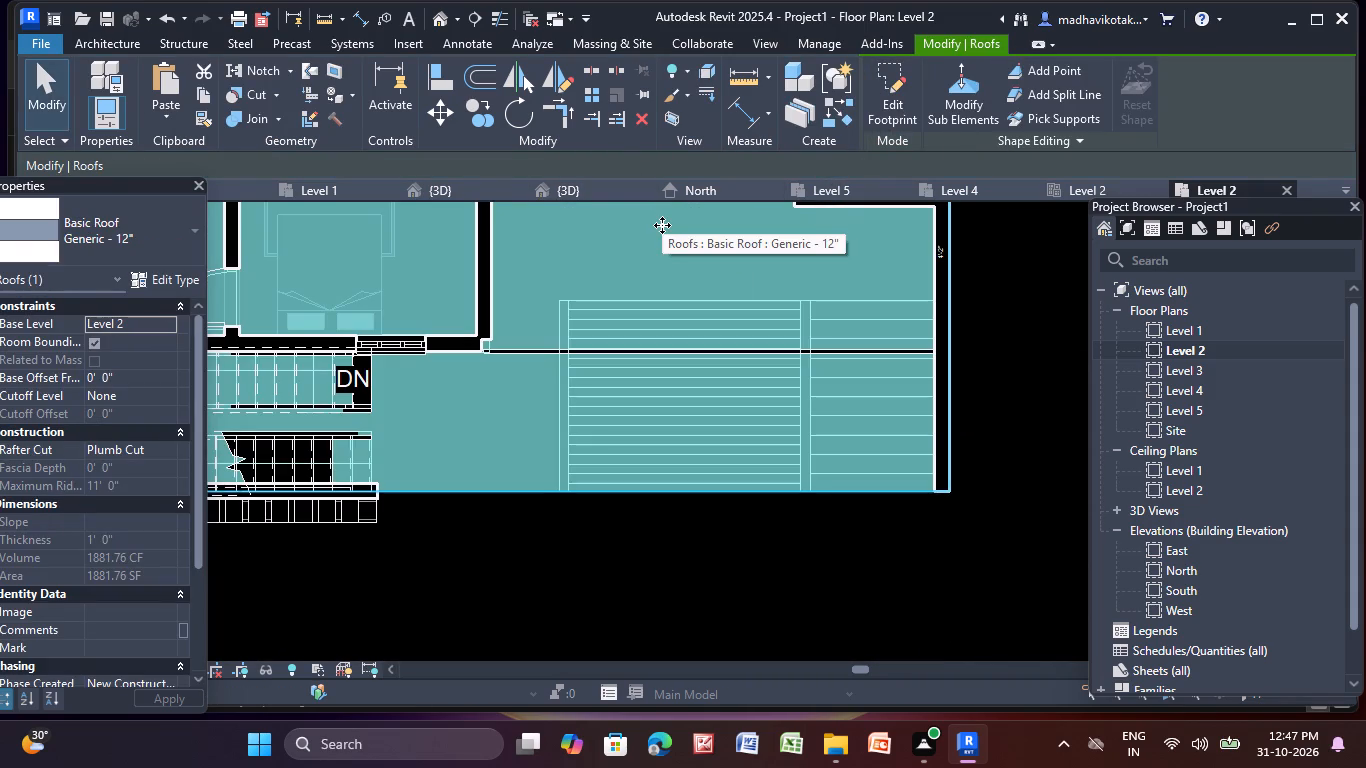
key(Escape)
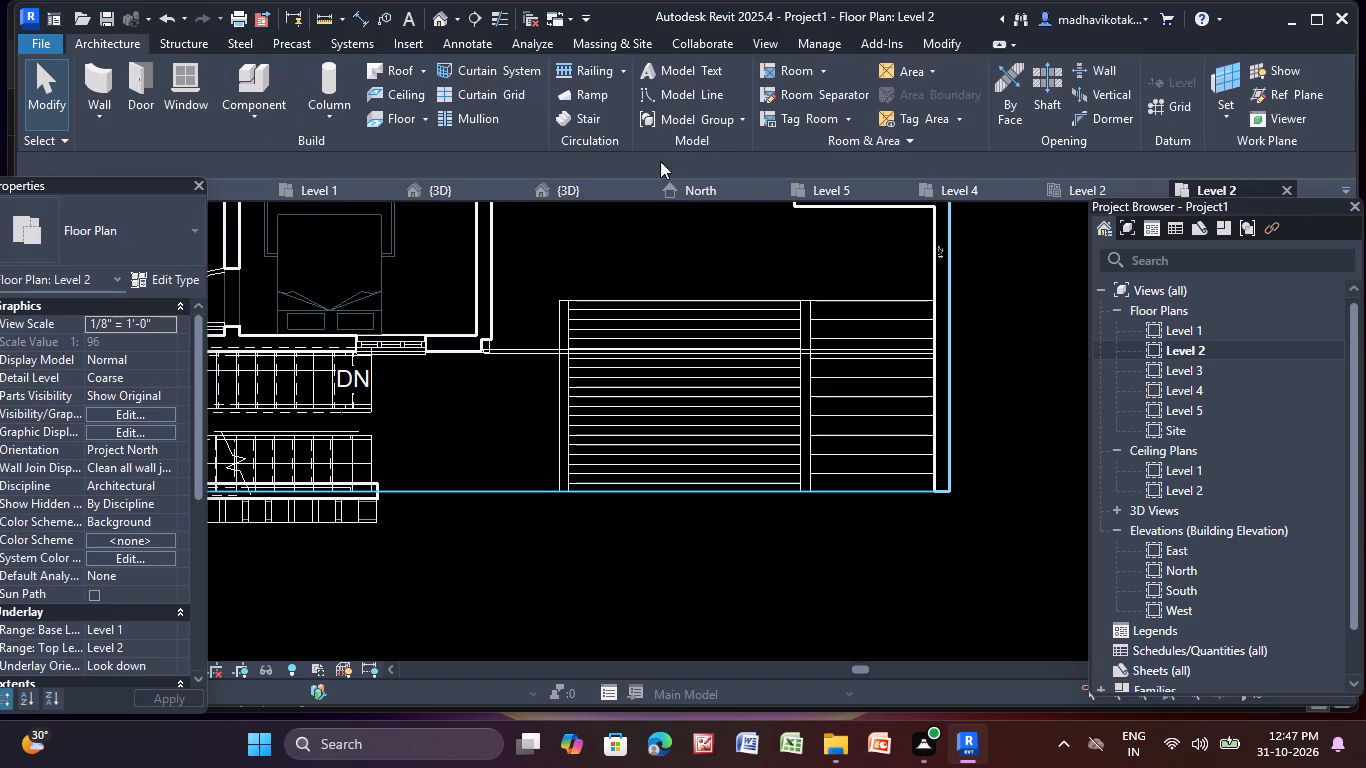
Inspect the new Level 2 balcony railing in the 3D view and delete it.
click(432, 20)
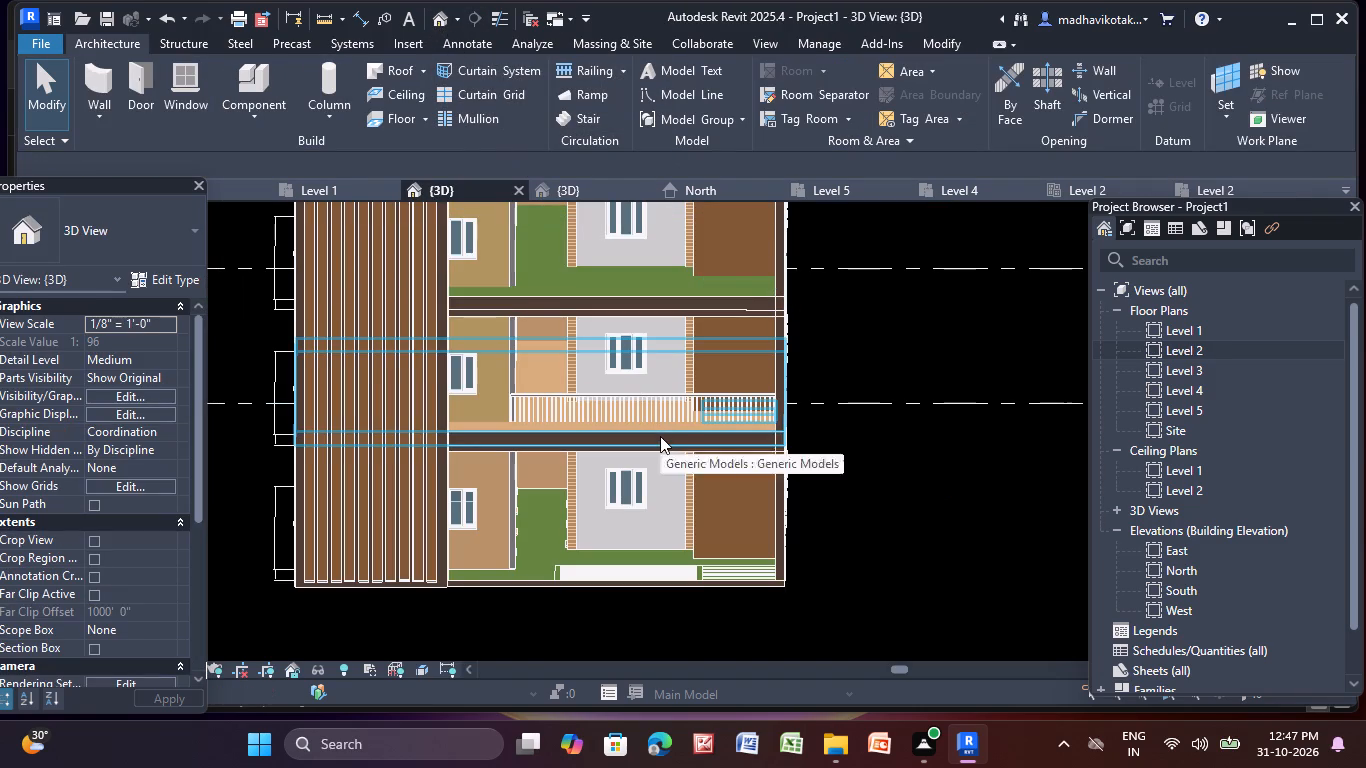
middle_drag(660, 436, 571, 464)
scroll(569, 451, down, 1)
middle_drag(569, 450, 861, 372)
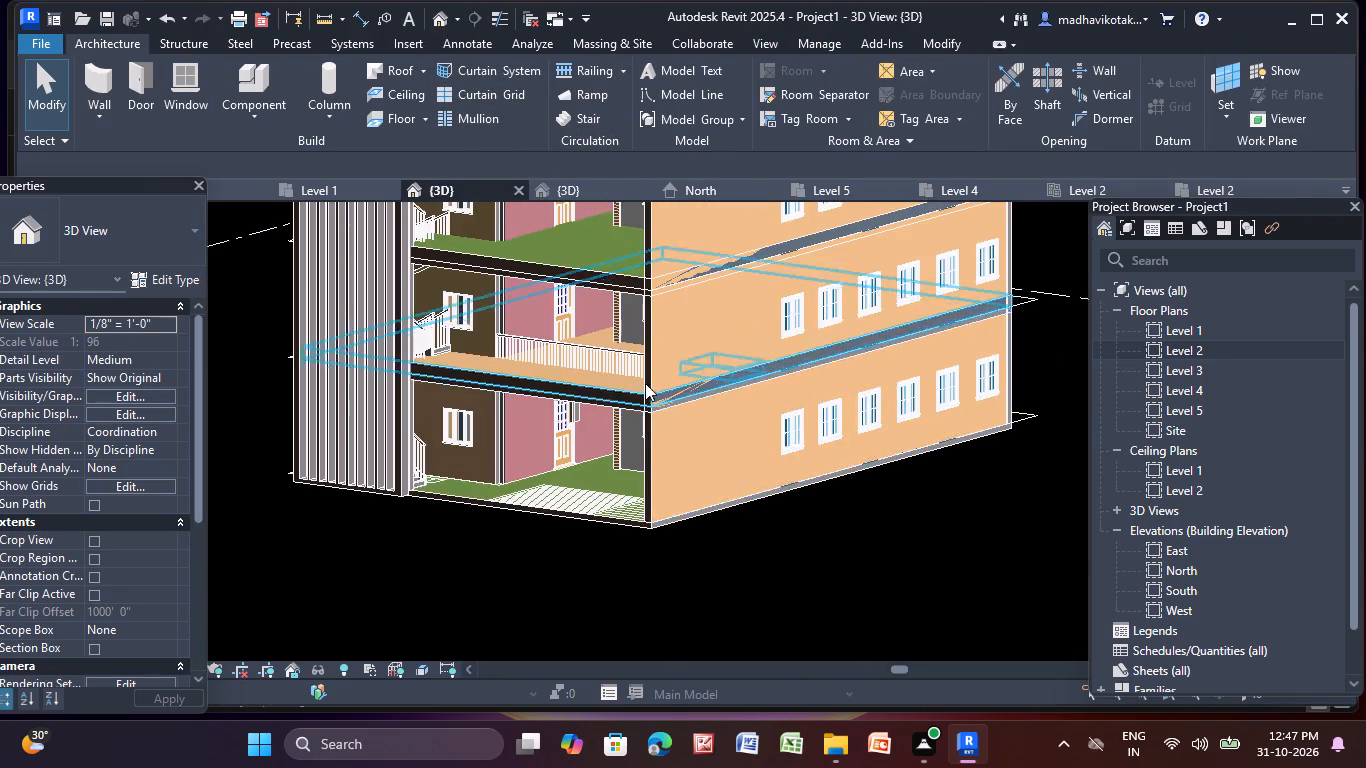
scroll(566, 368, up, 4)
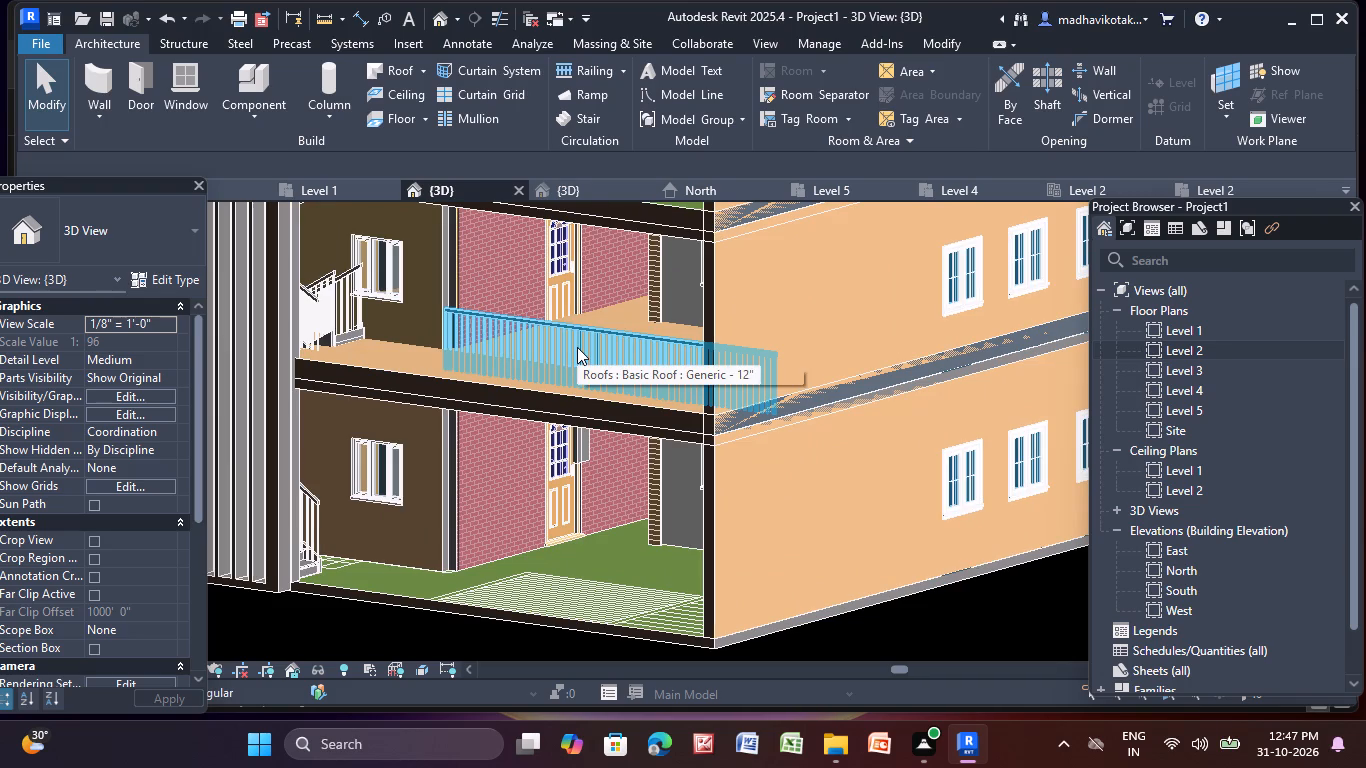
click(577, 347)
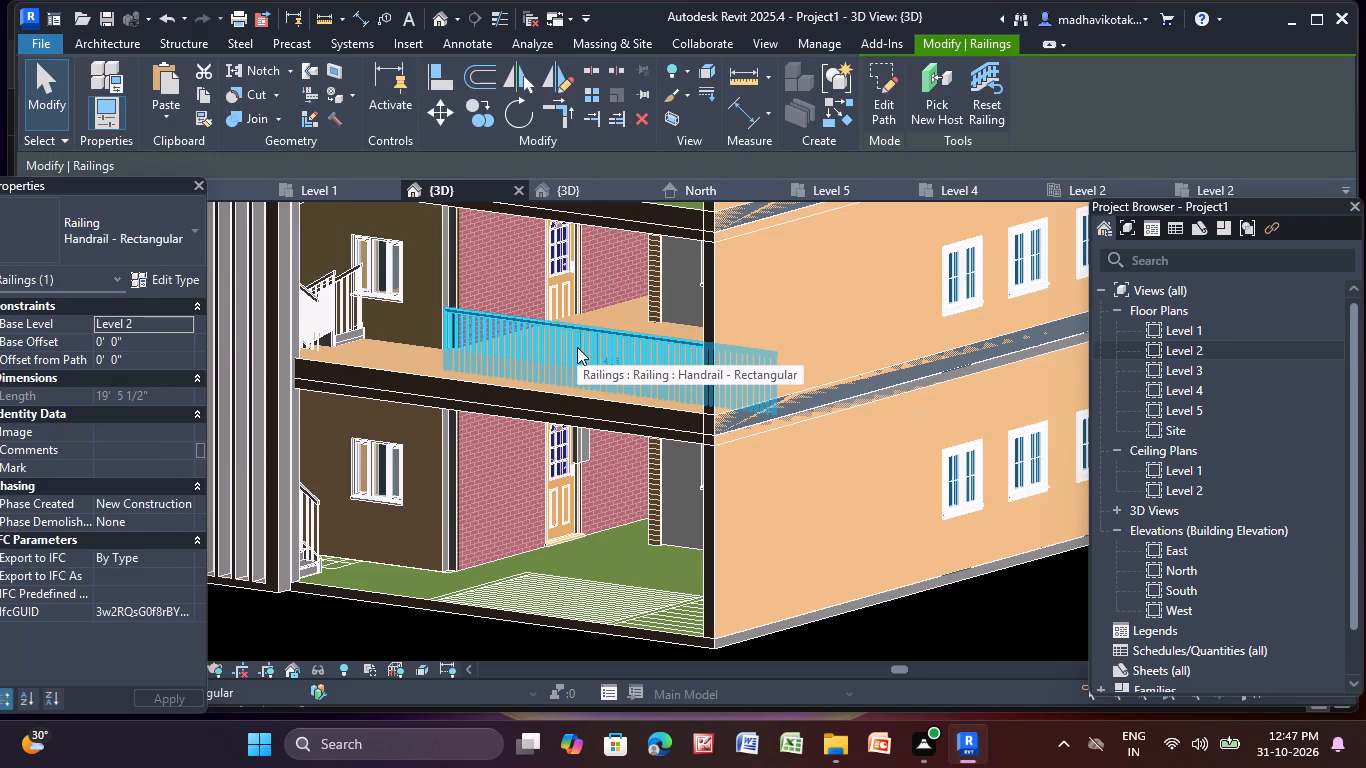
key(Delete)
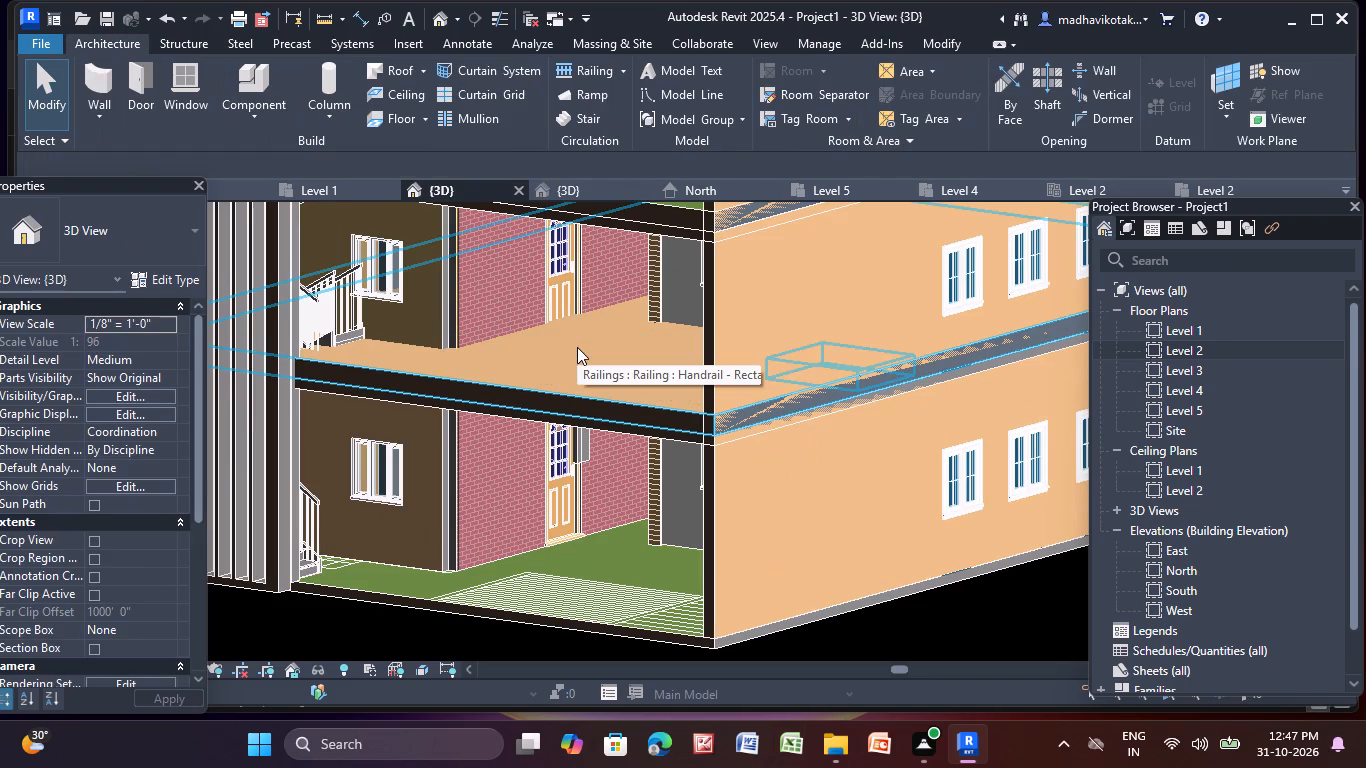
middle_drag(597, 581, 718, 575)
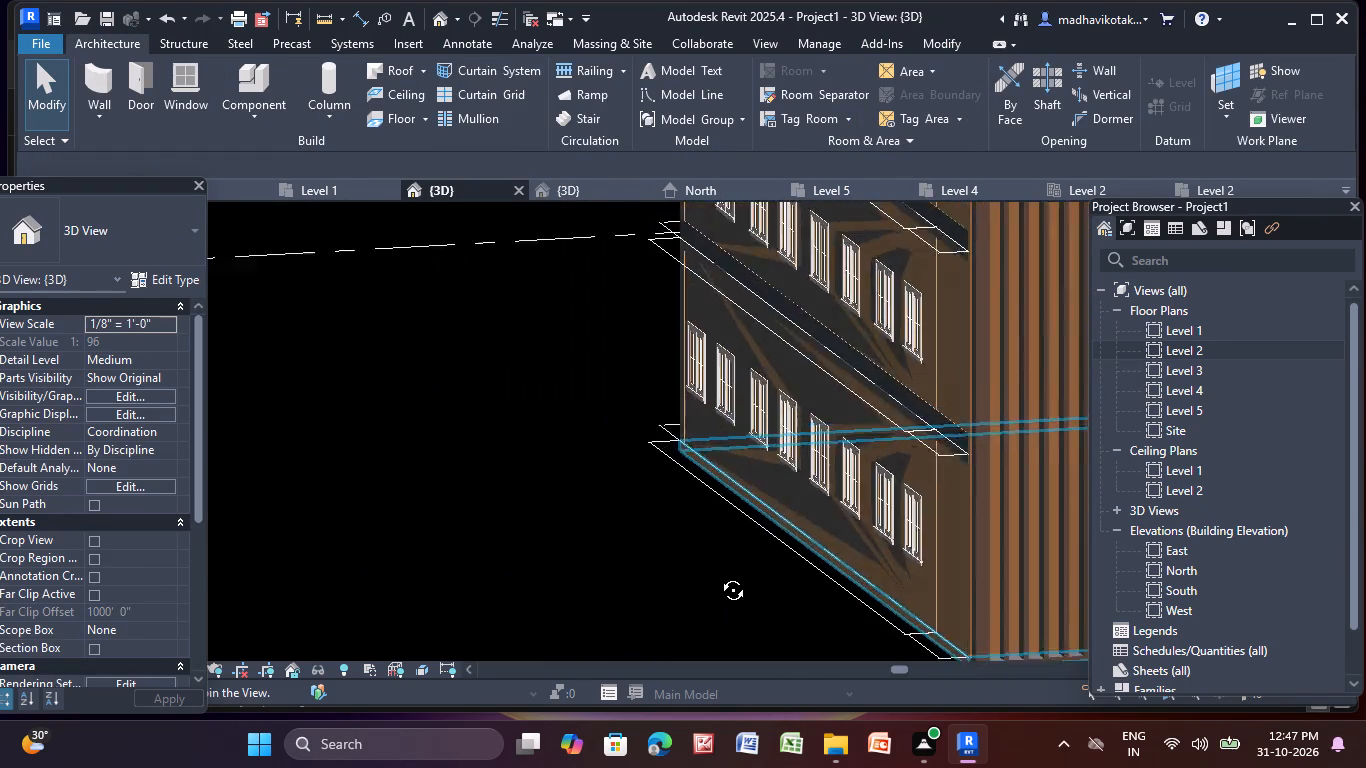
On Level 2, start a Handrail - Rectangular railing with a straight line from the slatted facade's outer corner by the stairs to the outer wall's inner face line.
middle_drag(718, 575, 657, 550)
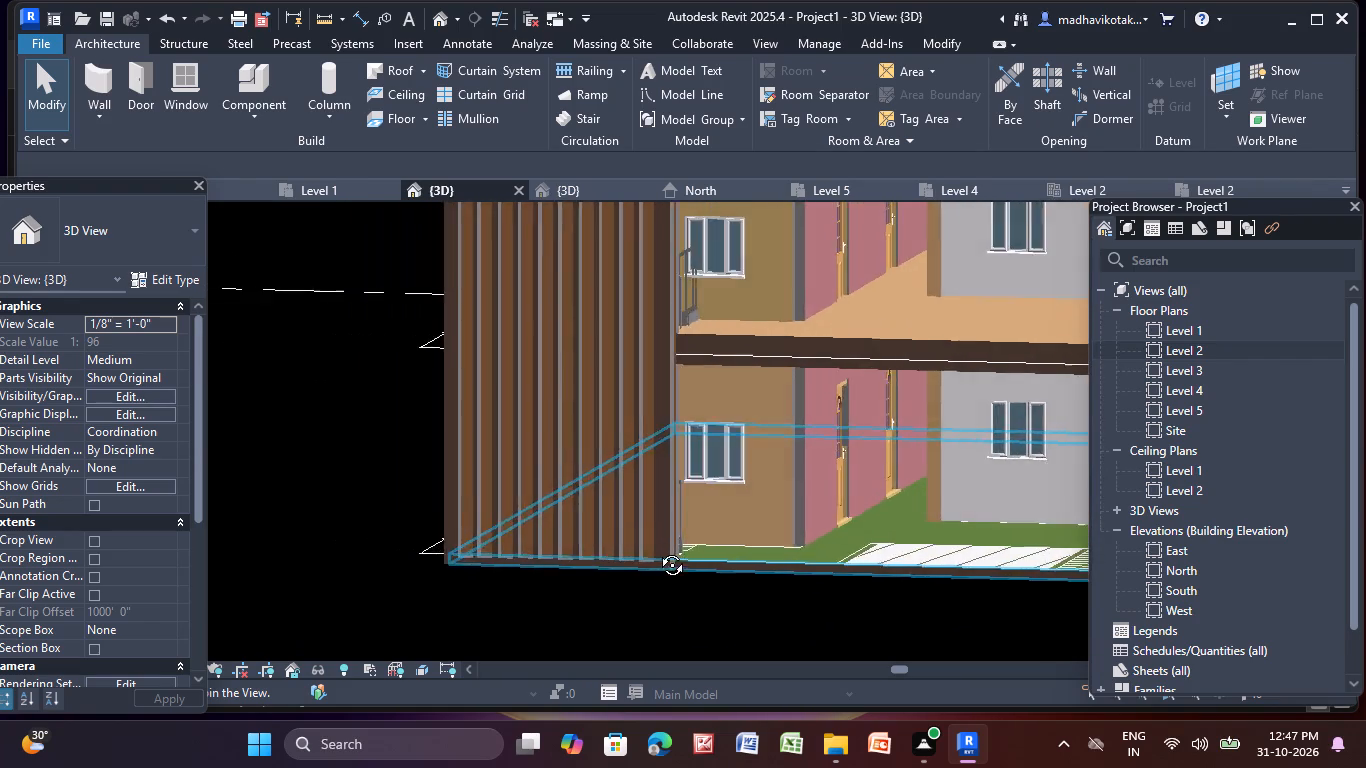
middle_drag(657, 550, 674, 557)
scroll(669, 556, down, 2)
middle_drag(666, 555, 448, 499)
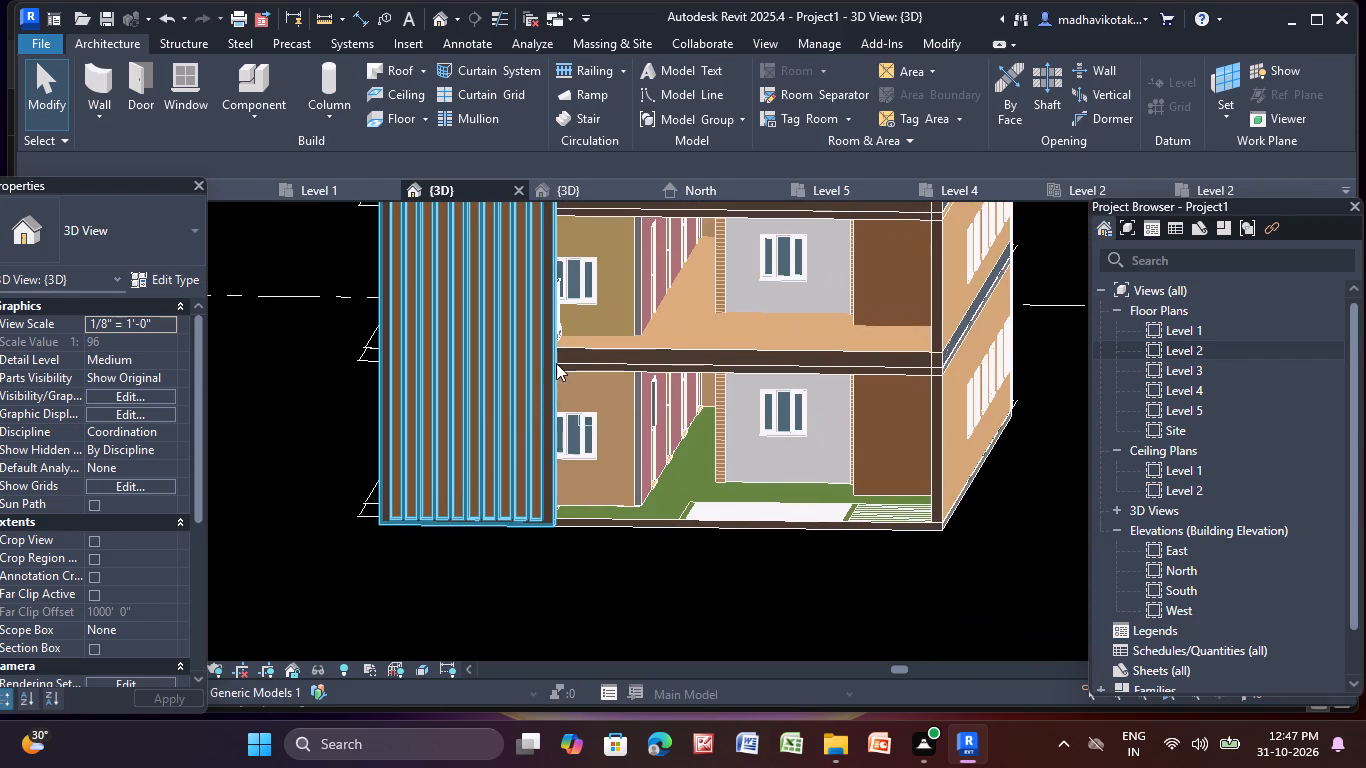
middle_drag(556, 360, 567, 359)
double_click(1203, 347)
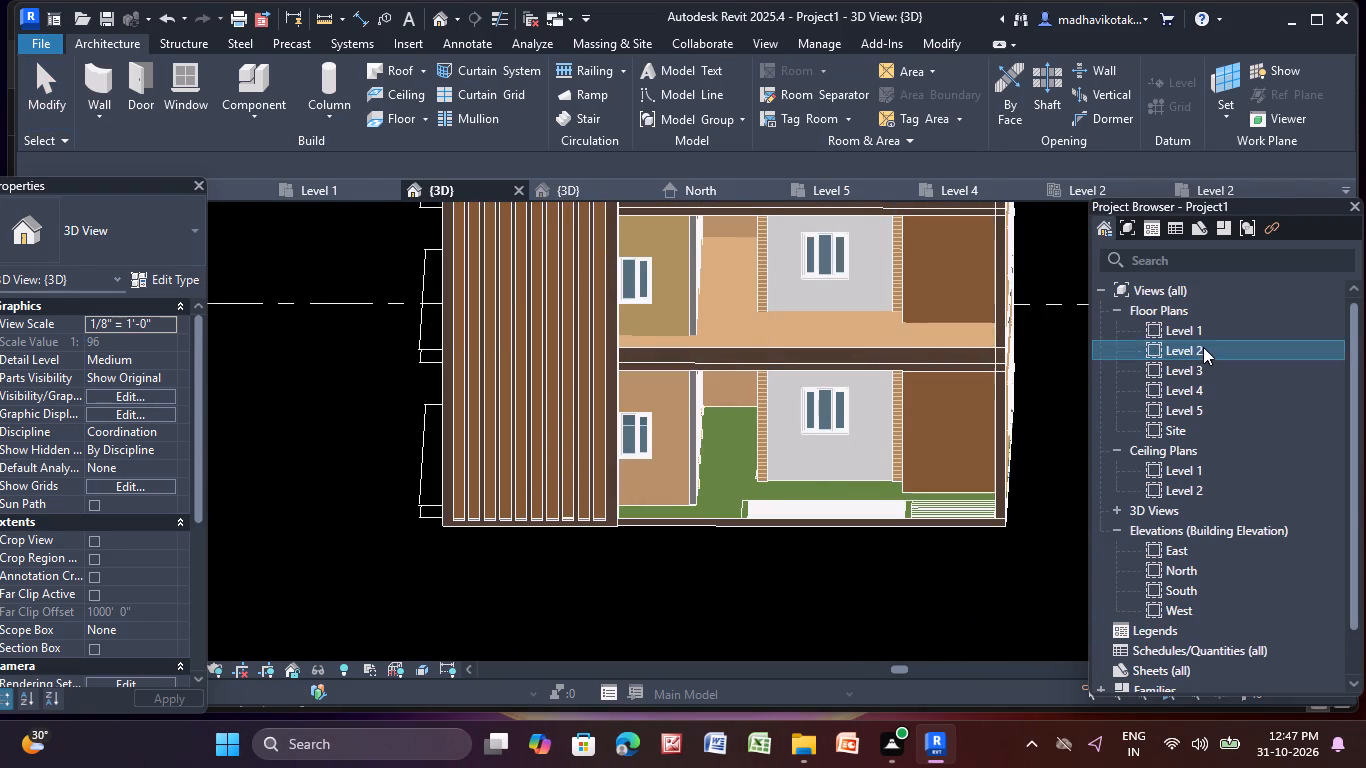
middle_drag(886, 428, 986, 400)
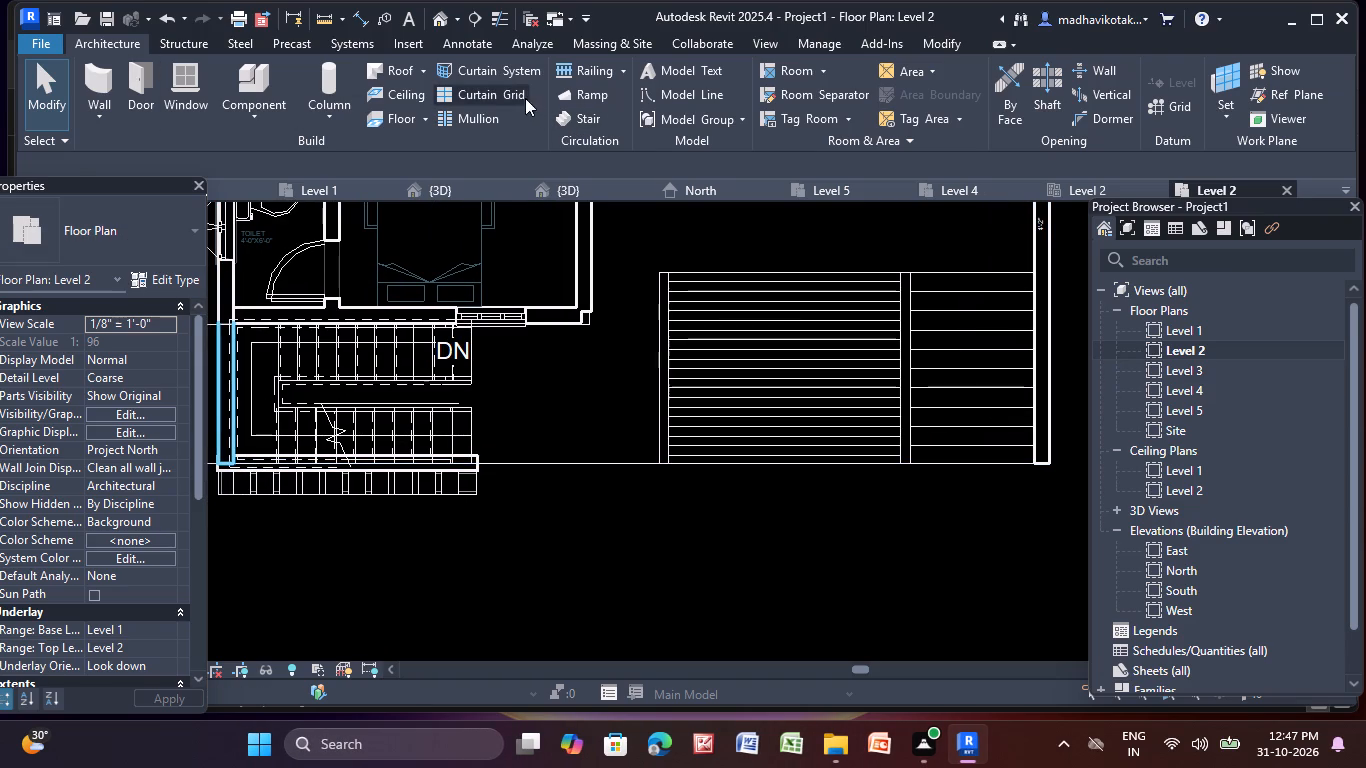
click(575, 74)
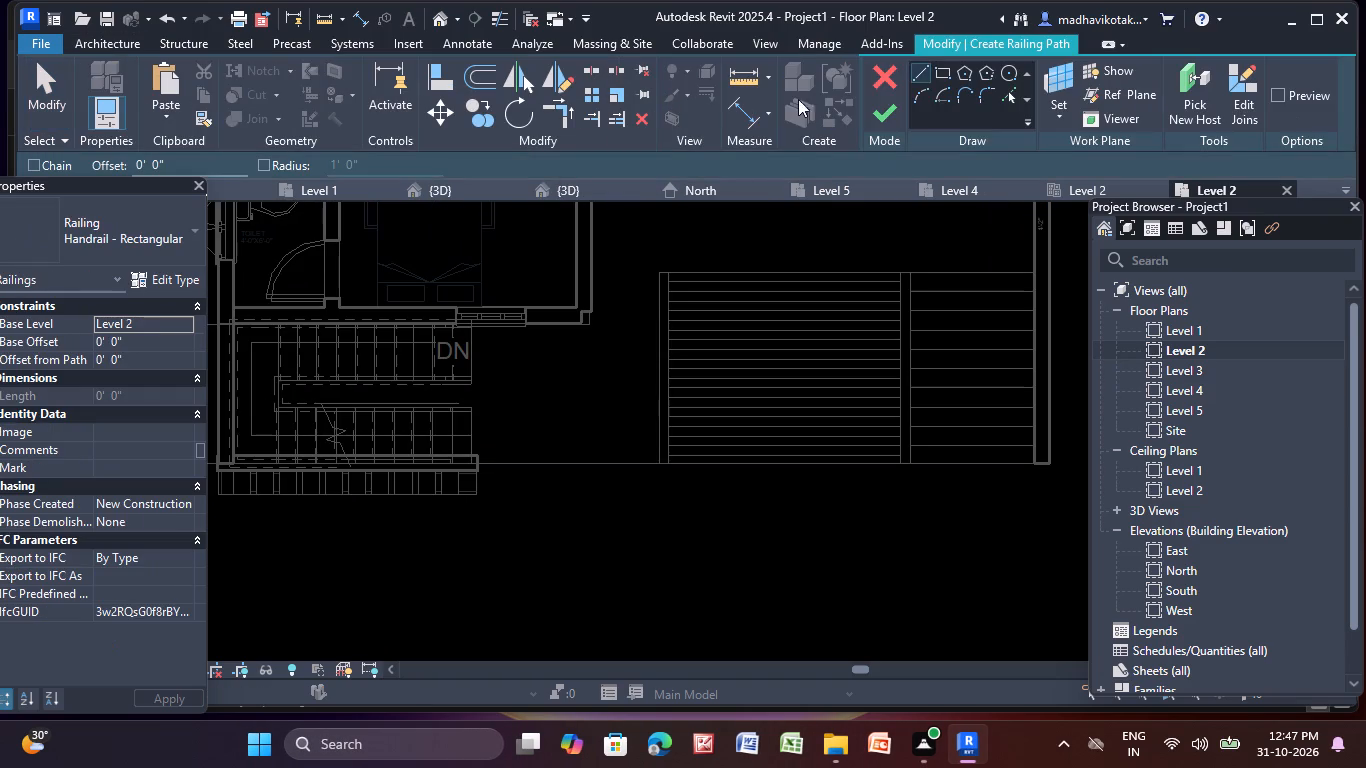
click(922, 84)
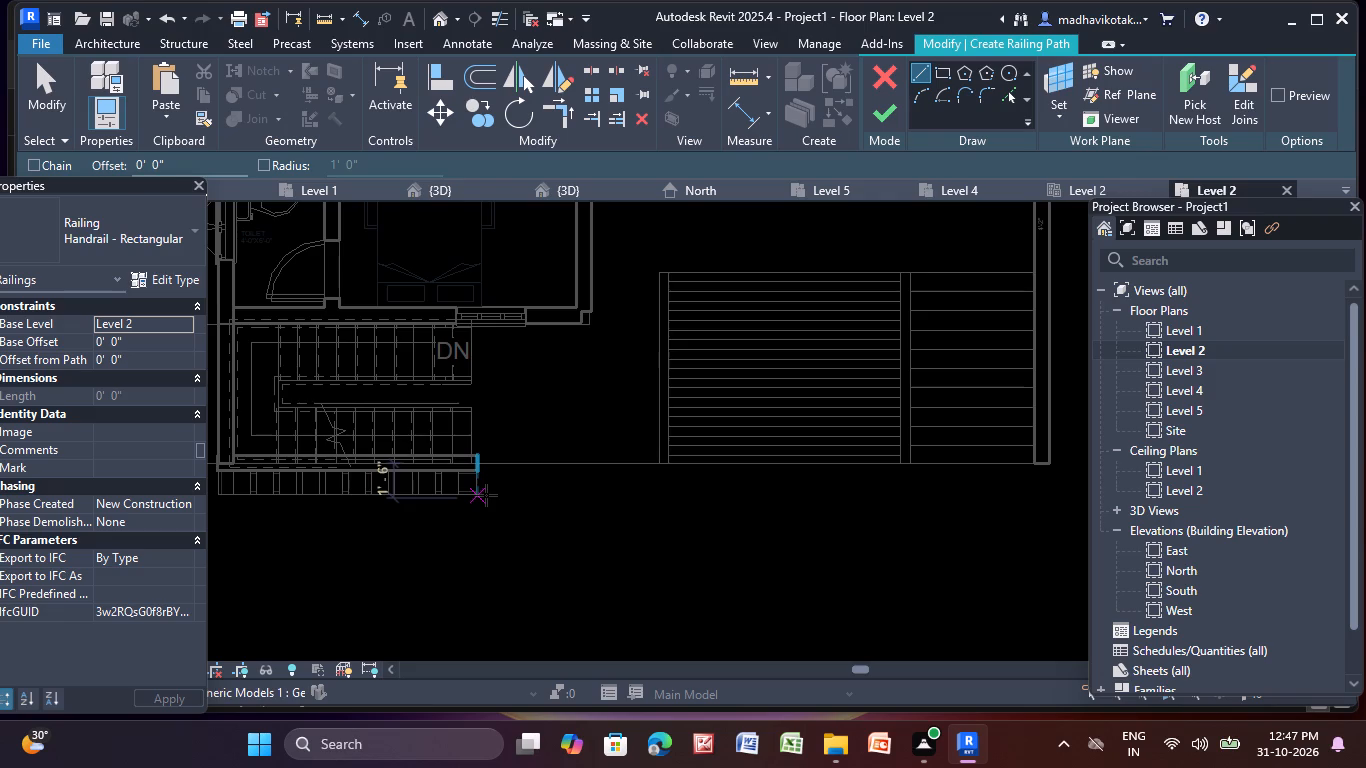
scroll(486, 495, up, 10)
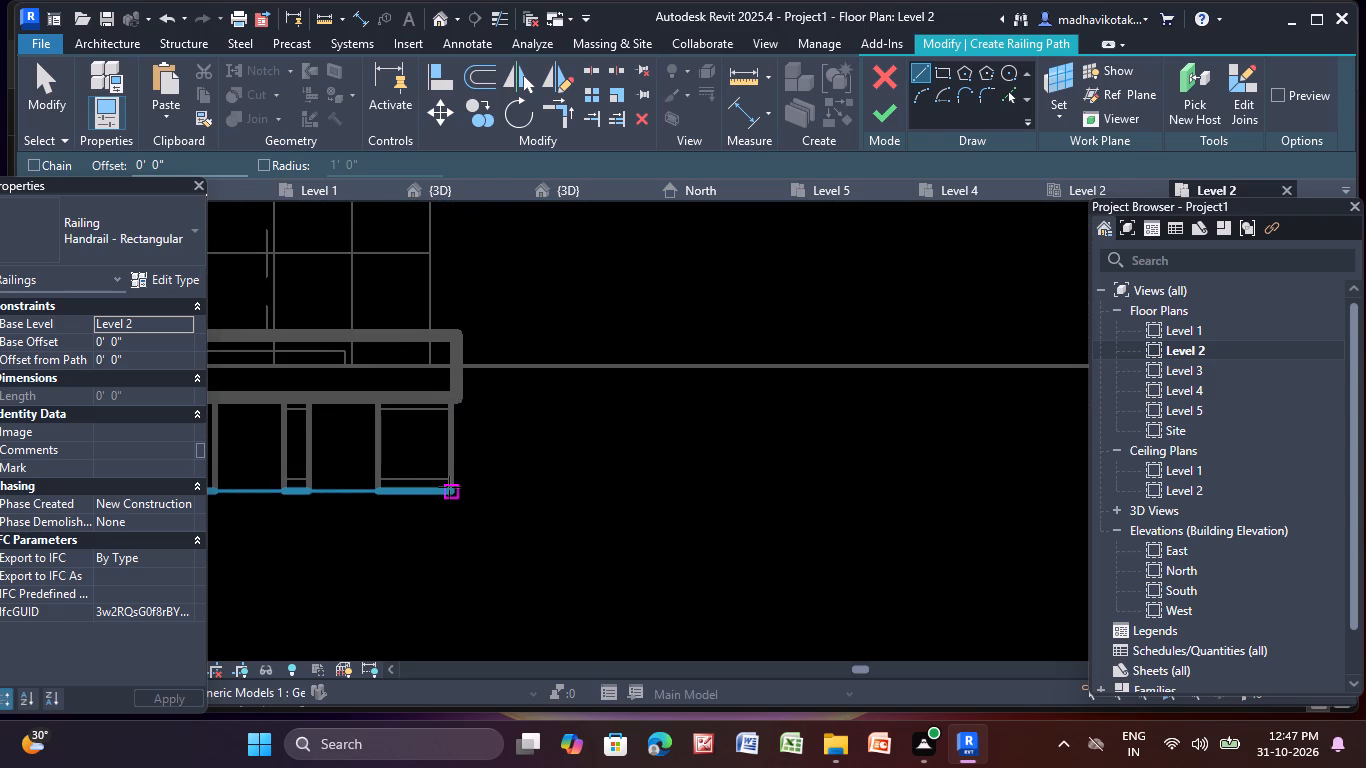
click(446, 489)
scroll(959, 477, down, 4)
middle_drag(920, 498, 564, 486)
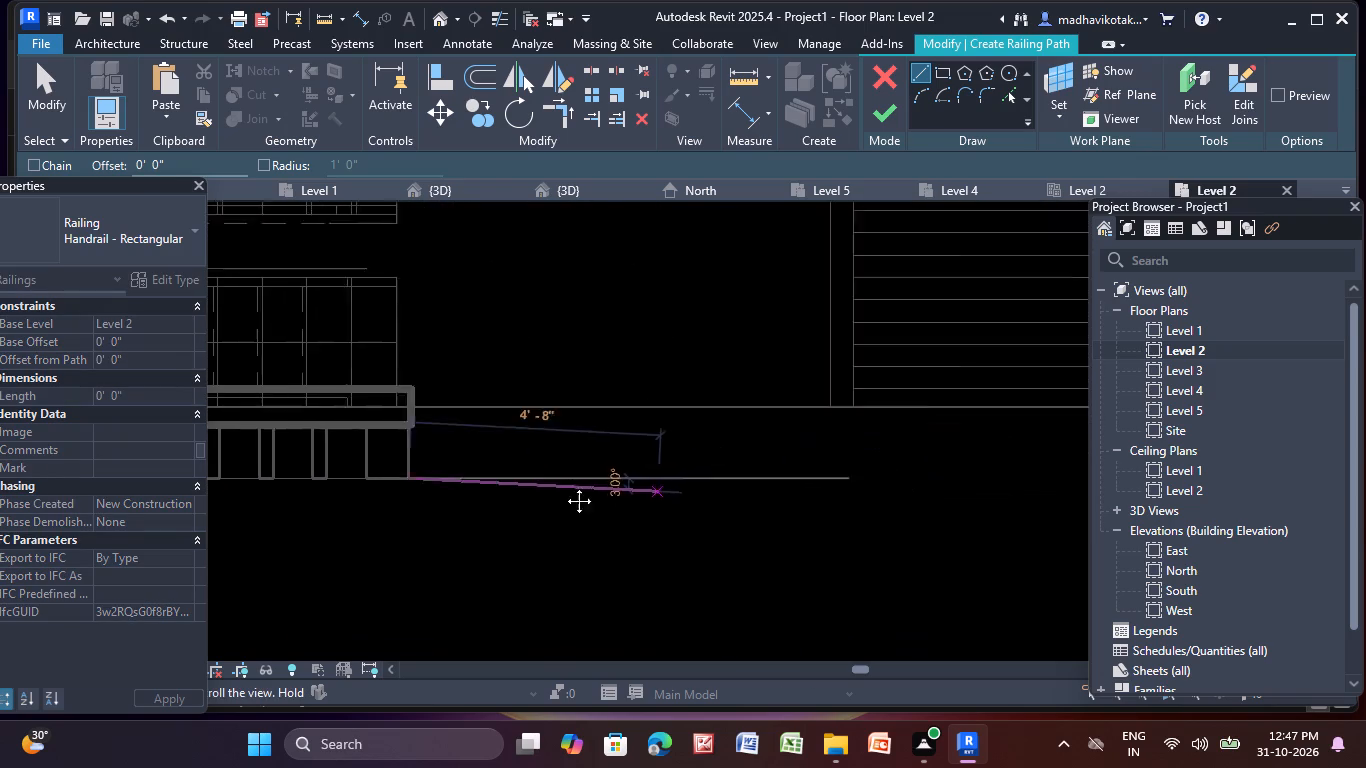
middle_drag(564, 486, 238, 443)
scroll(941, 441, down, 4)
middle_drag(968, 427, 397, 423)
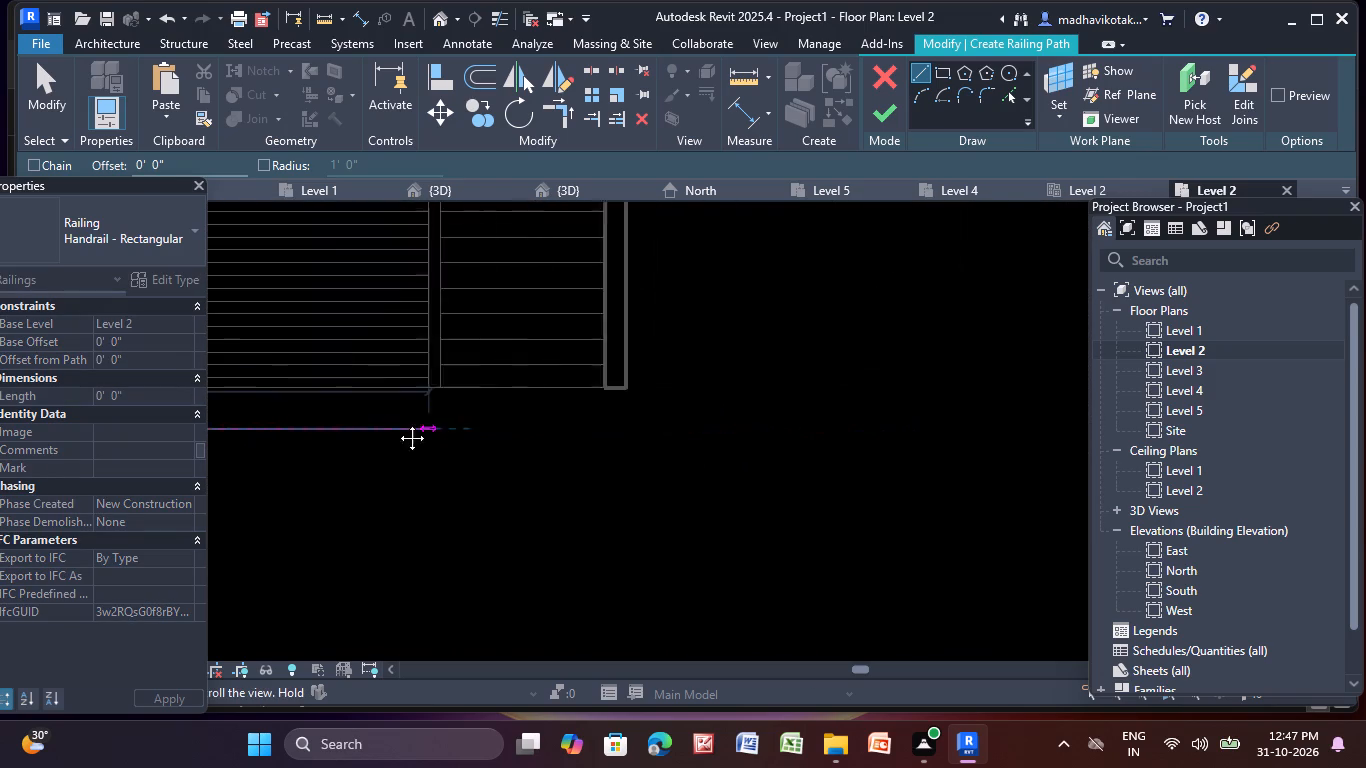
middle_drag(397, 423, 354, 419)
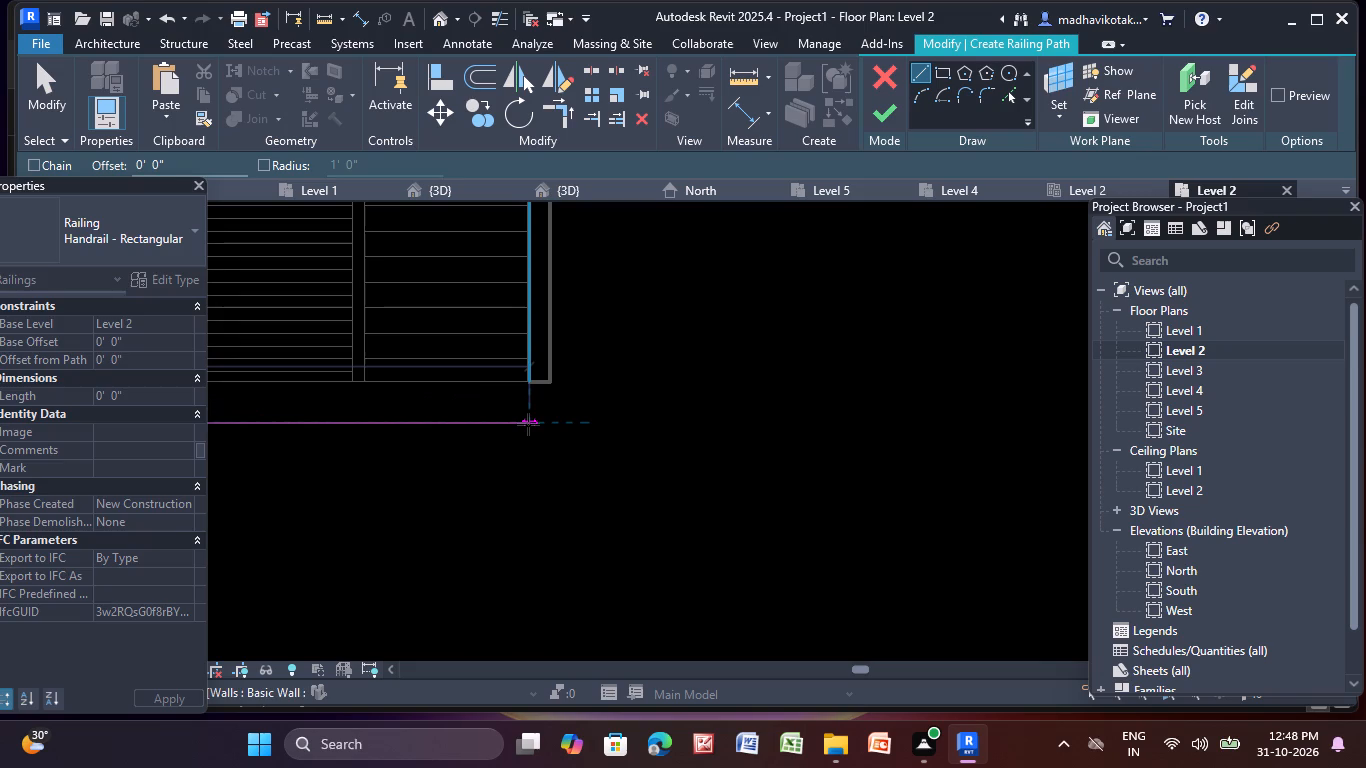
click(528, 424)
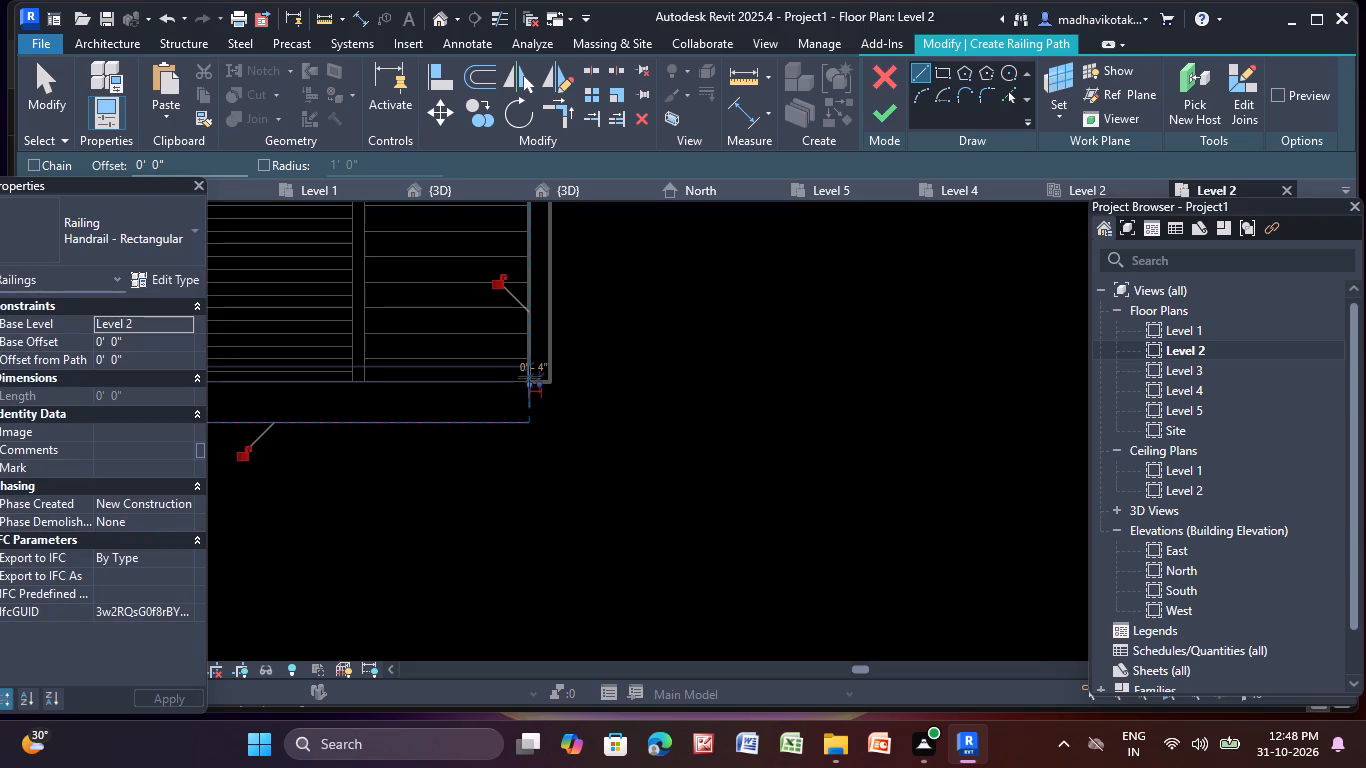
Add a perpendicular return segment about 1' 4" long from the line's end back to the outer wall's inner corner, and finish the railing.
scroll(526, 385, up, 5)
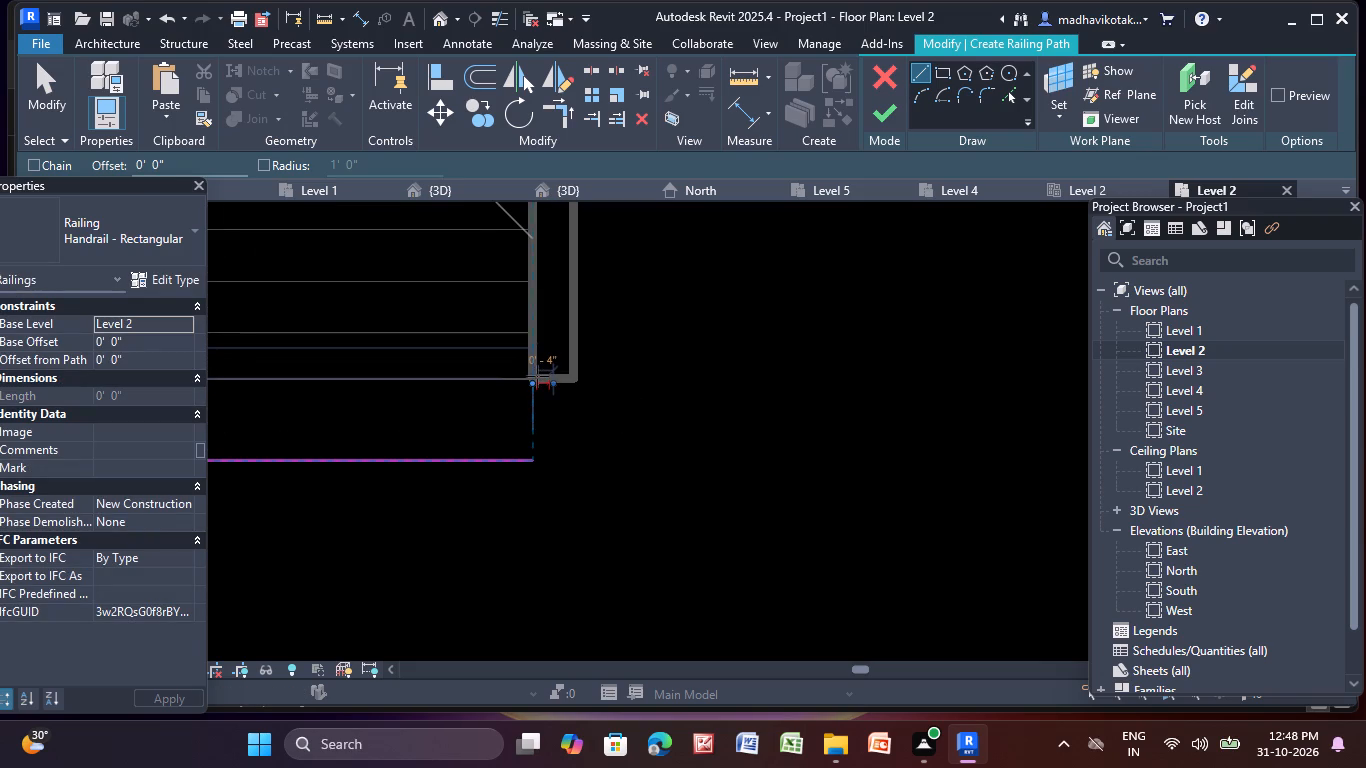
click(537, 376)
click(536, 458)
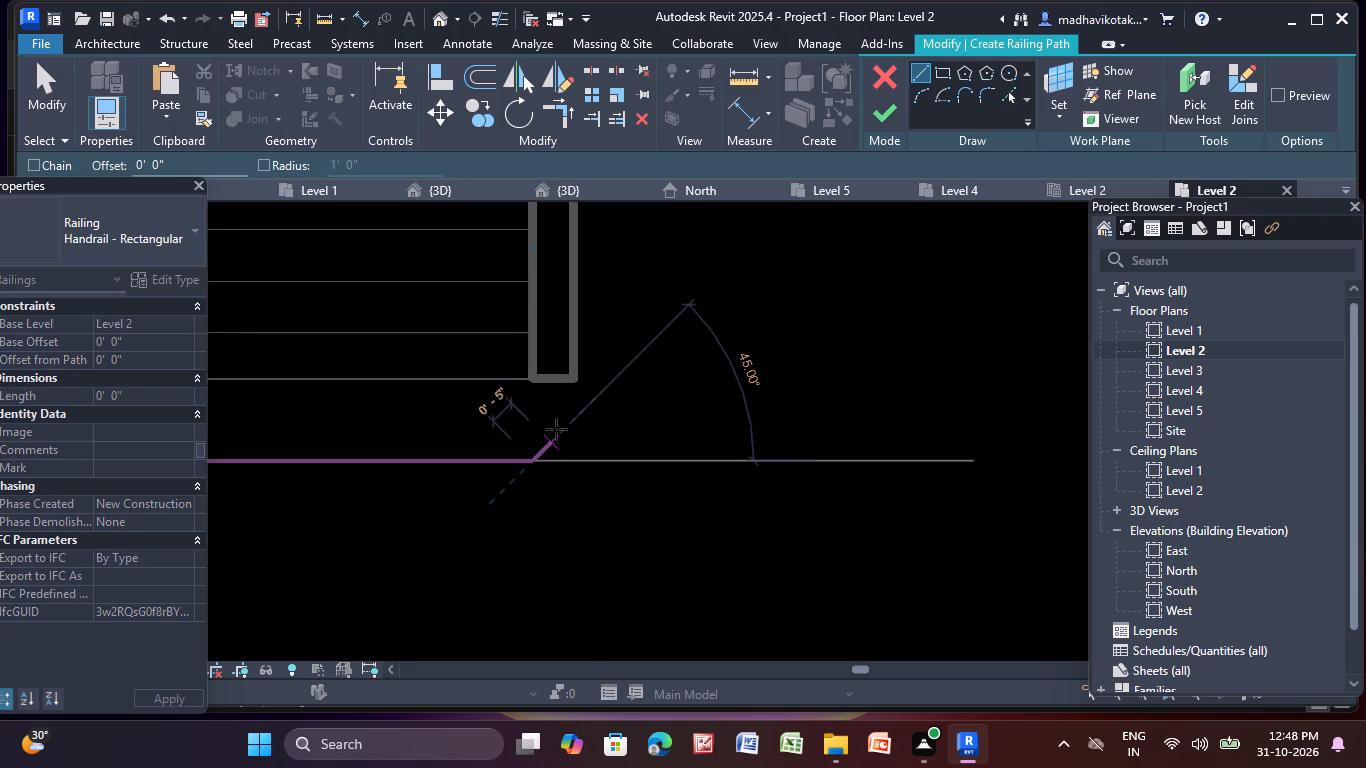
click(533, 383)
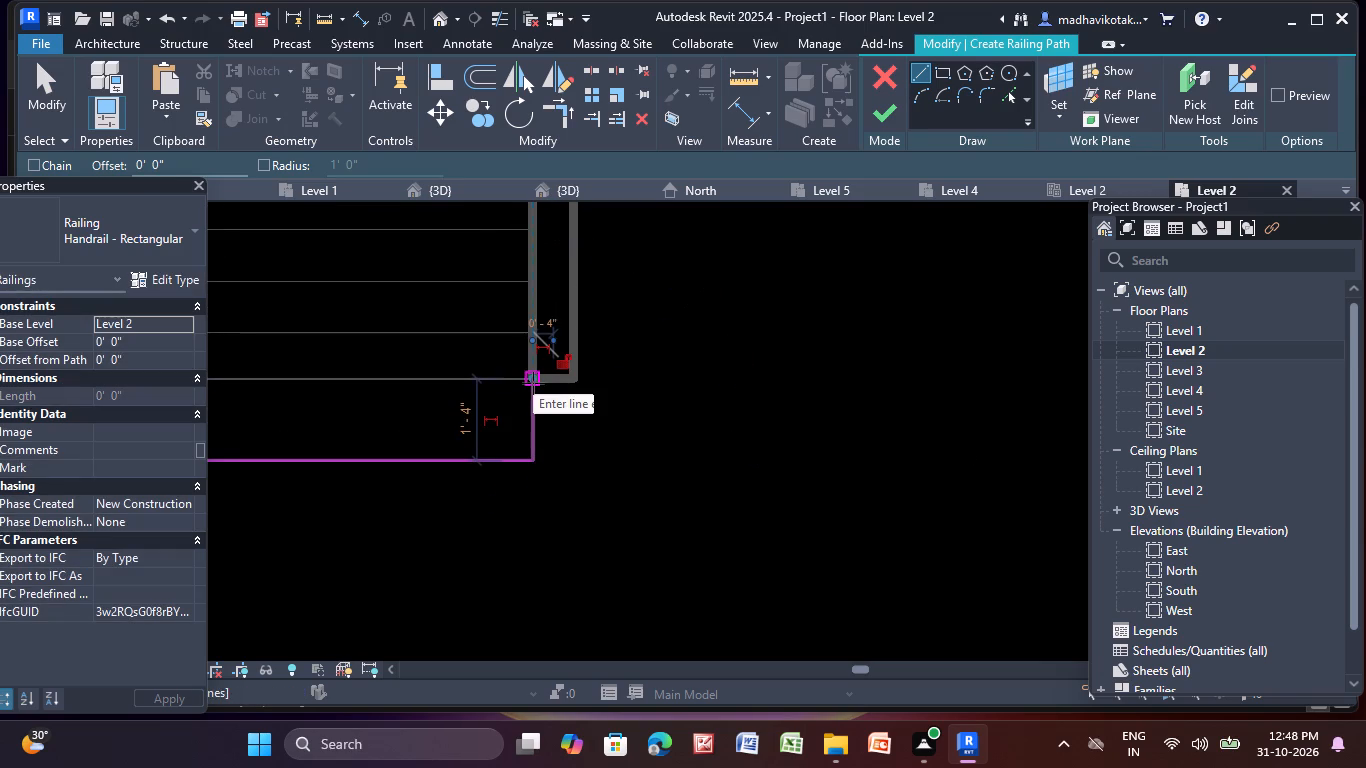
key(Escape)
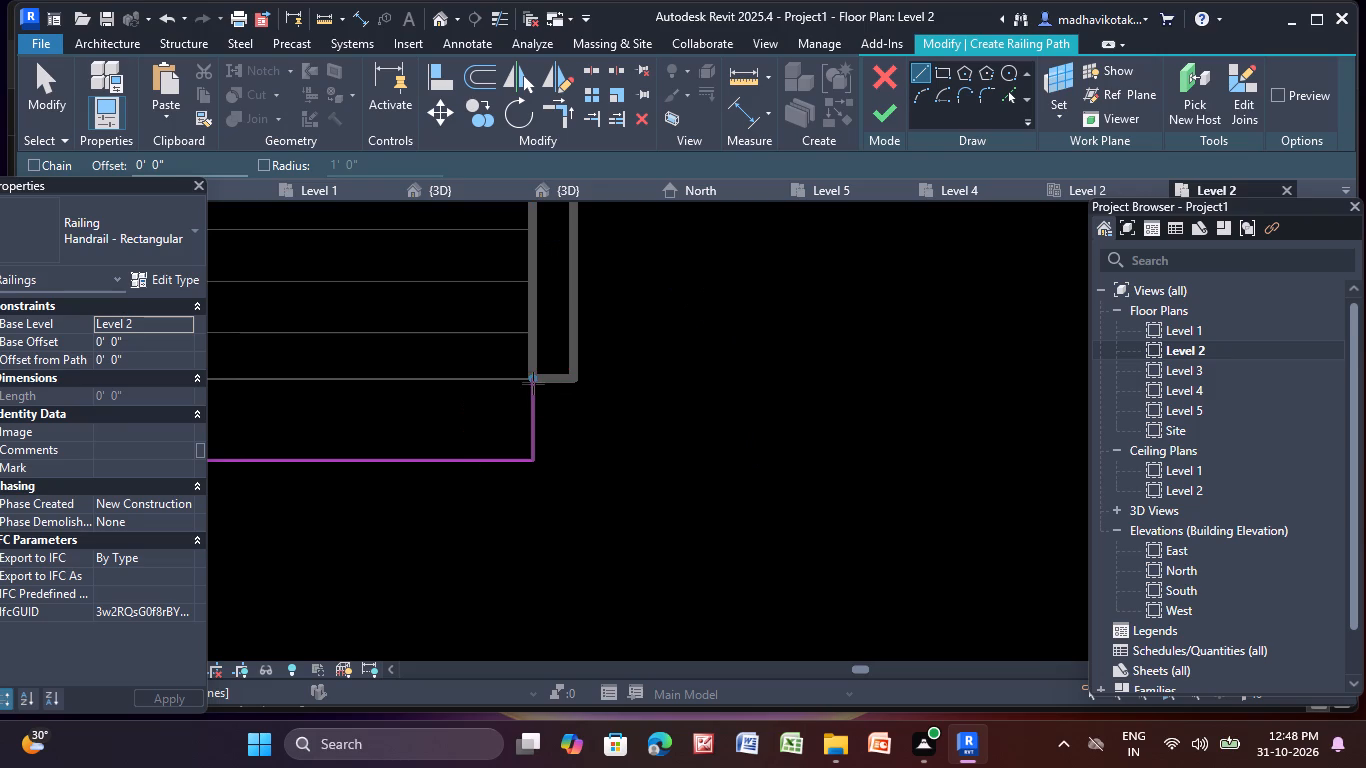
click(880, 111)
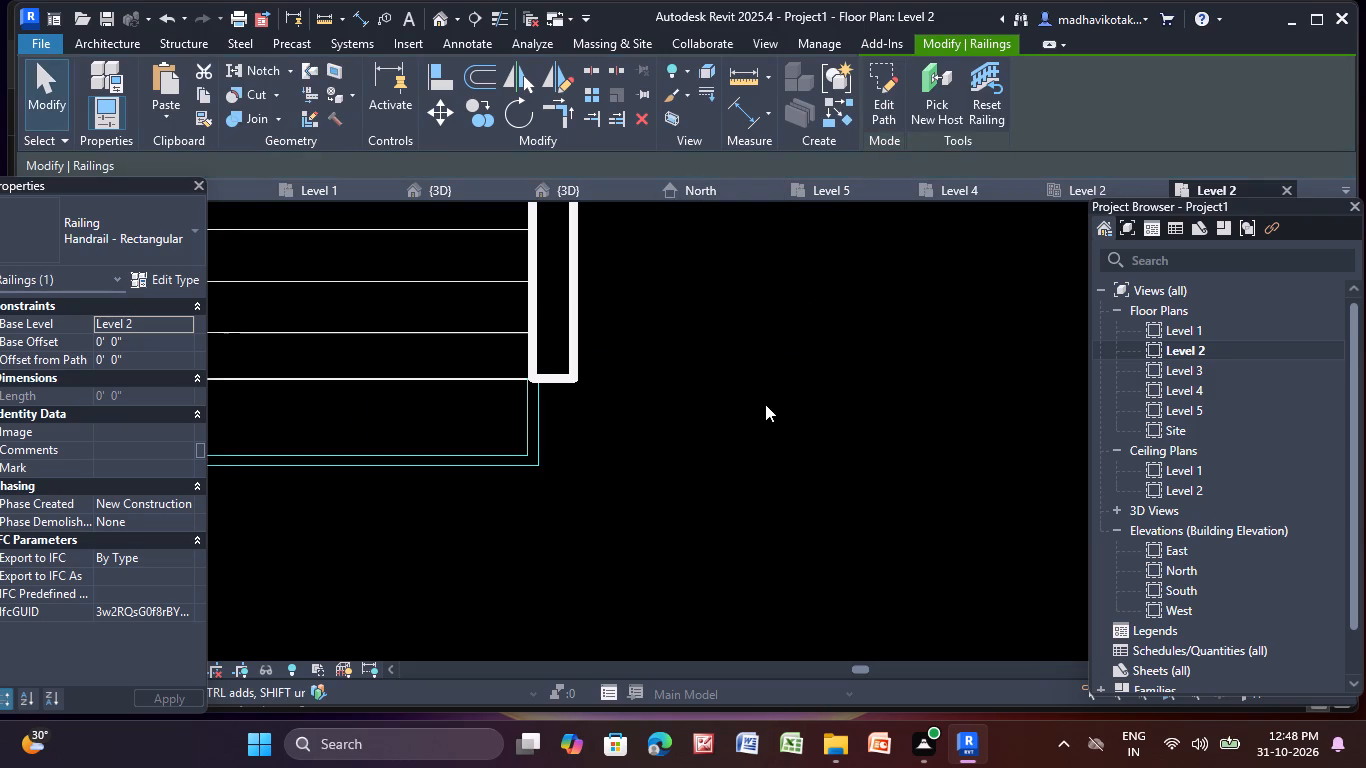
key(Escape)
key(Escape)
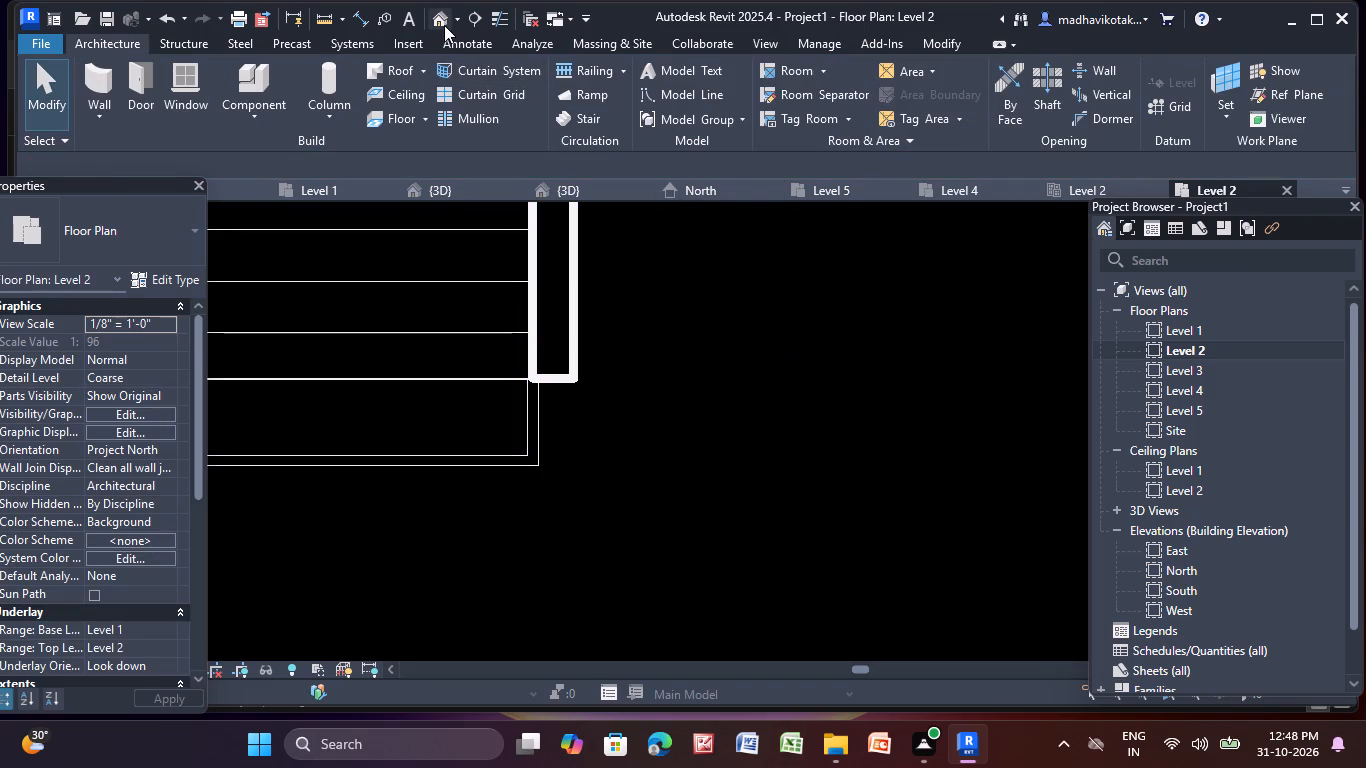
Inspect the new Level 2 balcony railing and its return at the outer wall in the 3D view, close up and from the front.
click(445, 24)
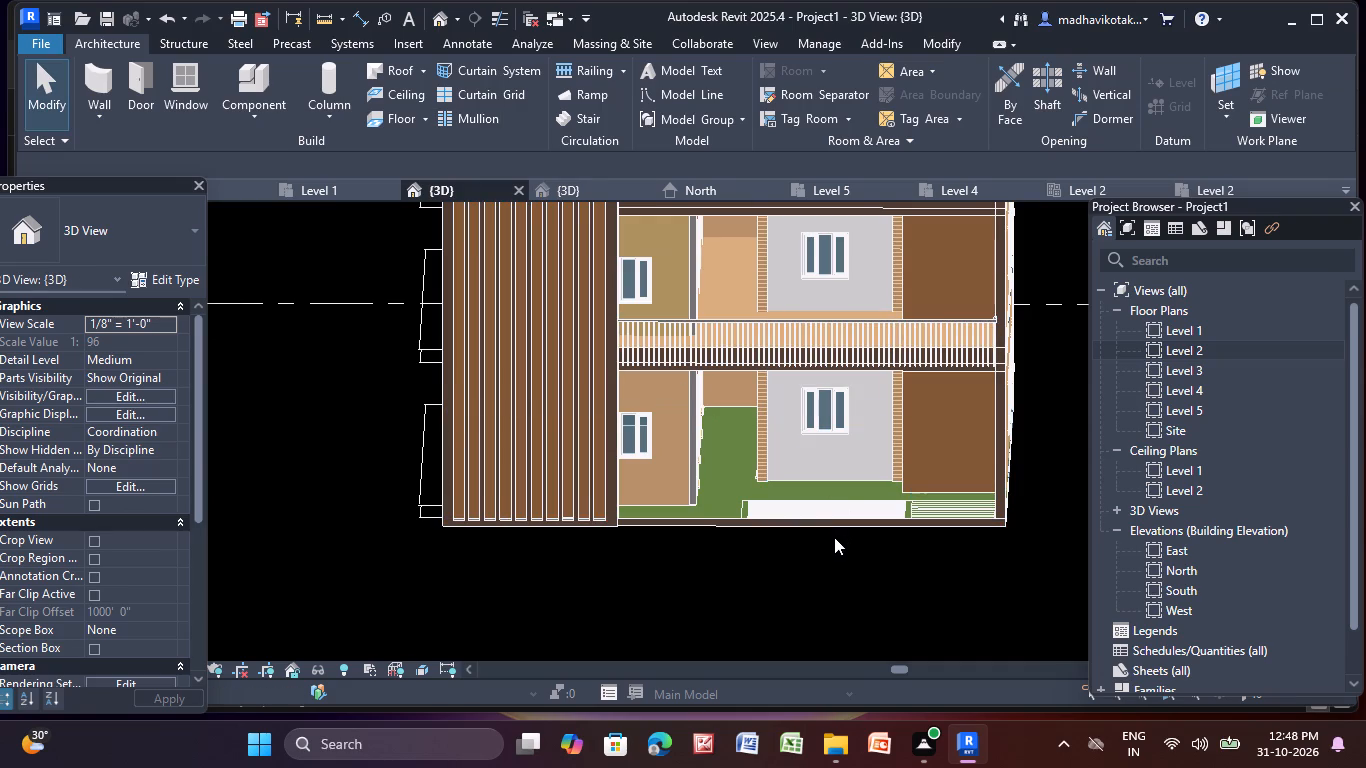
middle_drag(834, 537, 770, 557)
scroll(539, 367, up, 5)
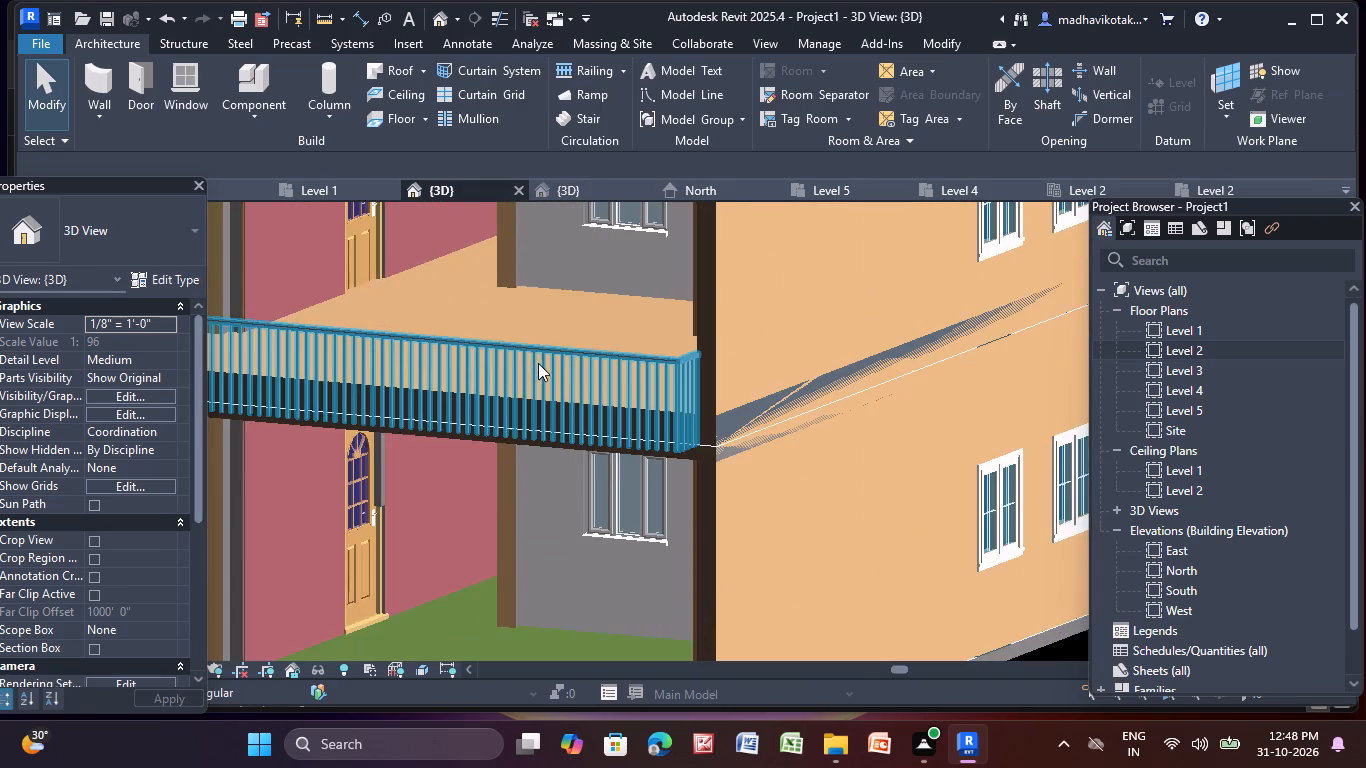
shift+middle_drag(539, 364, 540, 365)
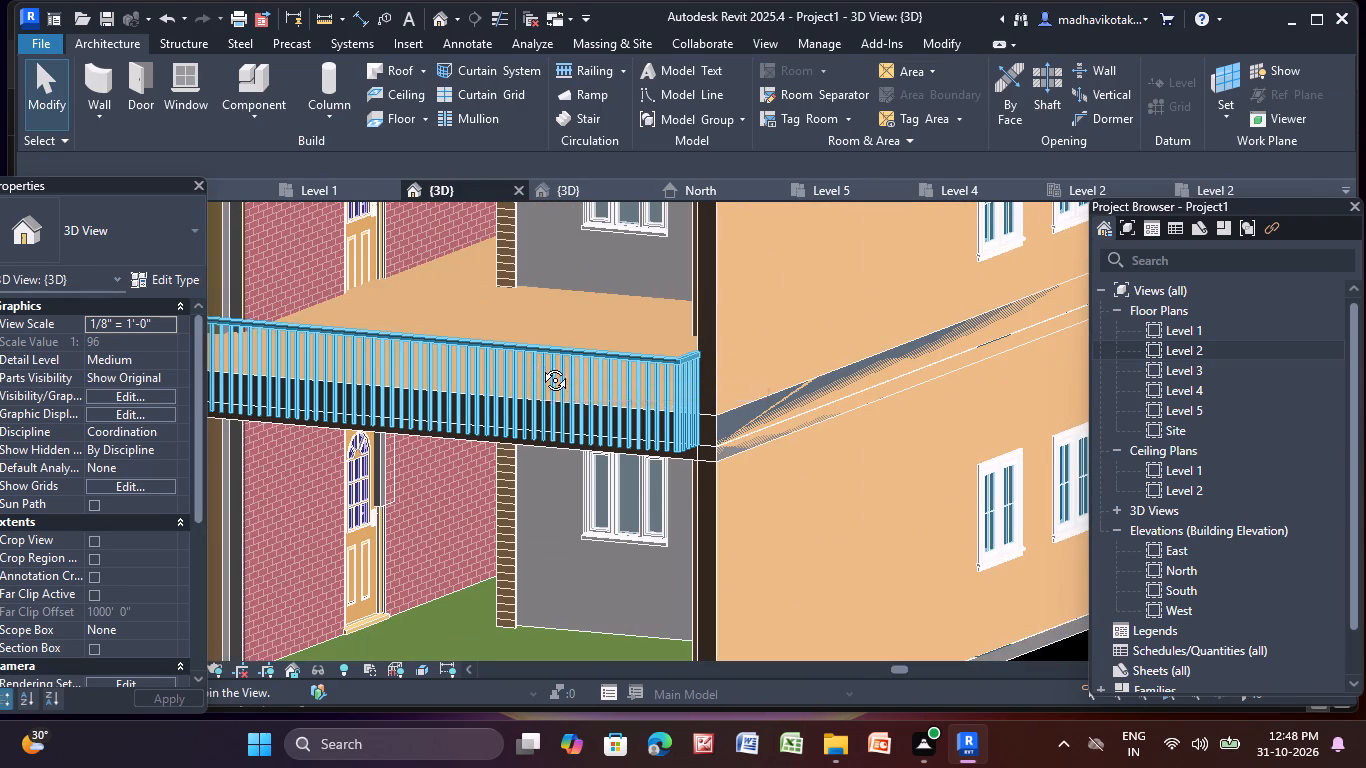
shift+middle_drag(540, 365, 603, 352)
scroll(604, 353, down, 11)
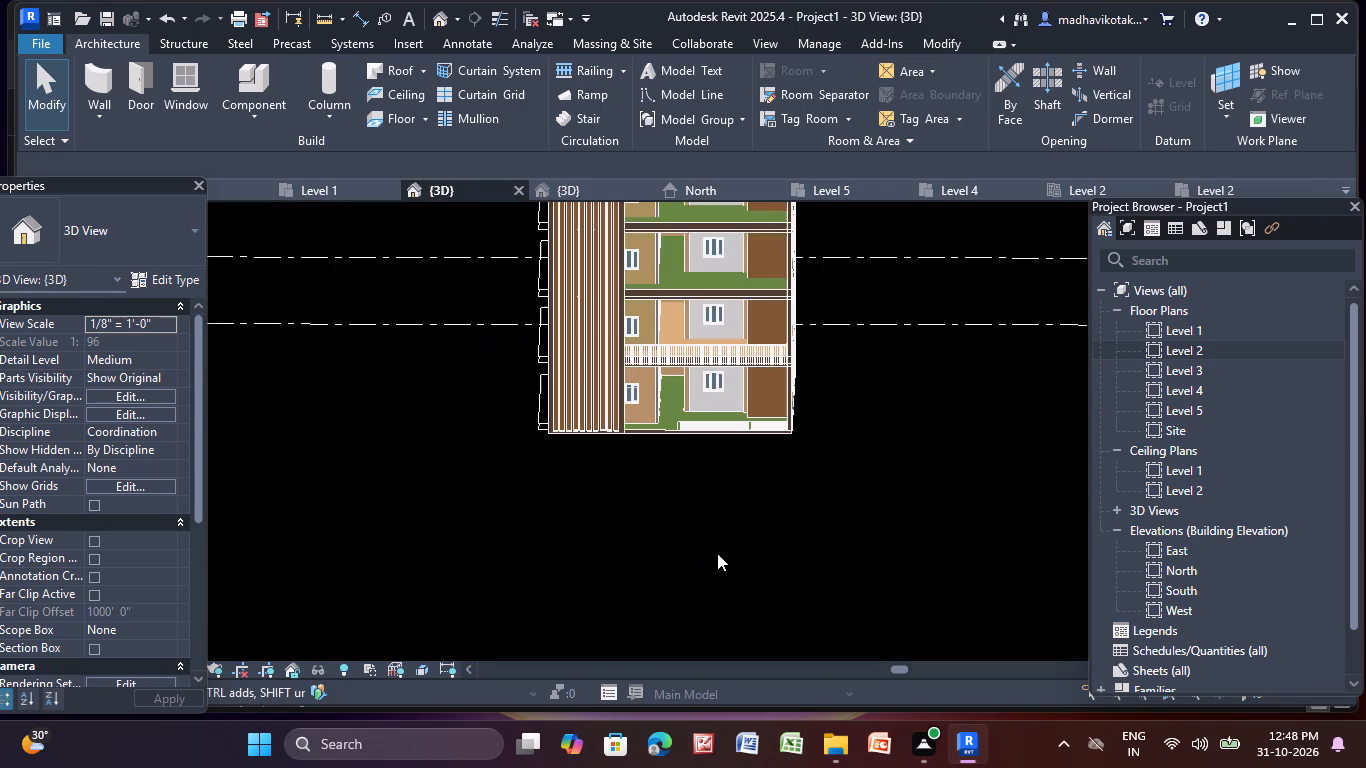
middle_drag(724, 553, 676, 596)
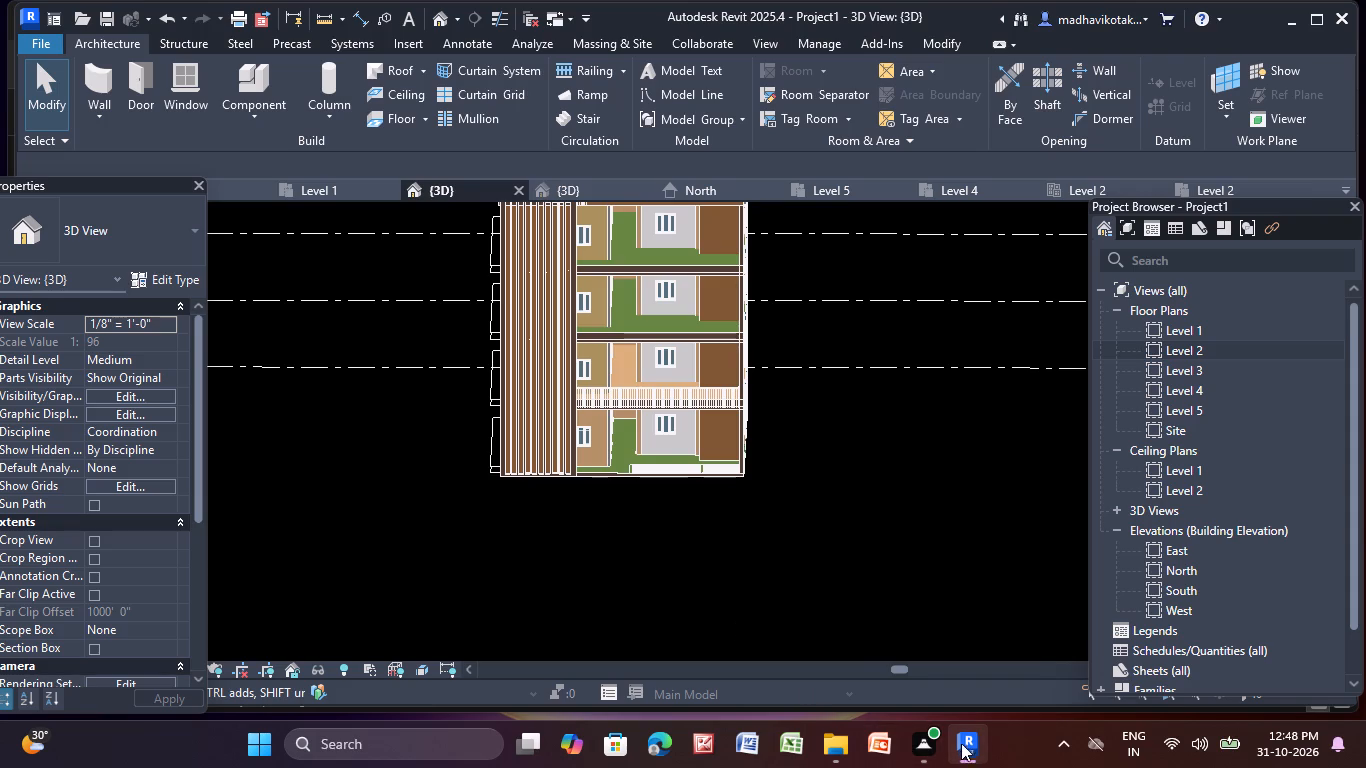
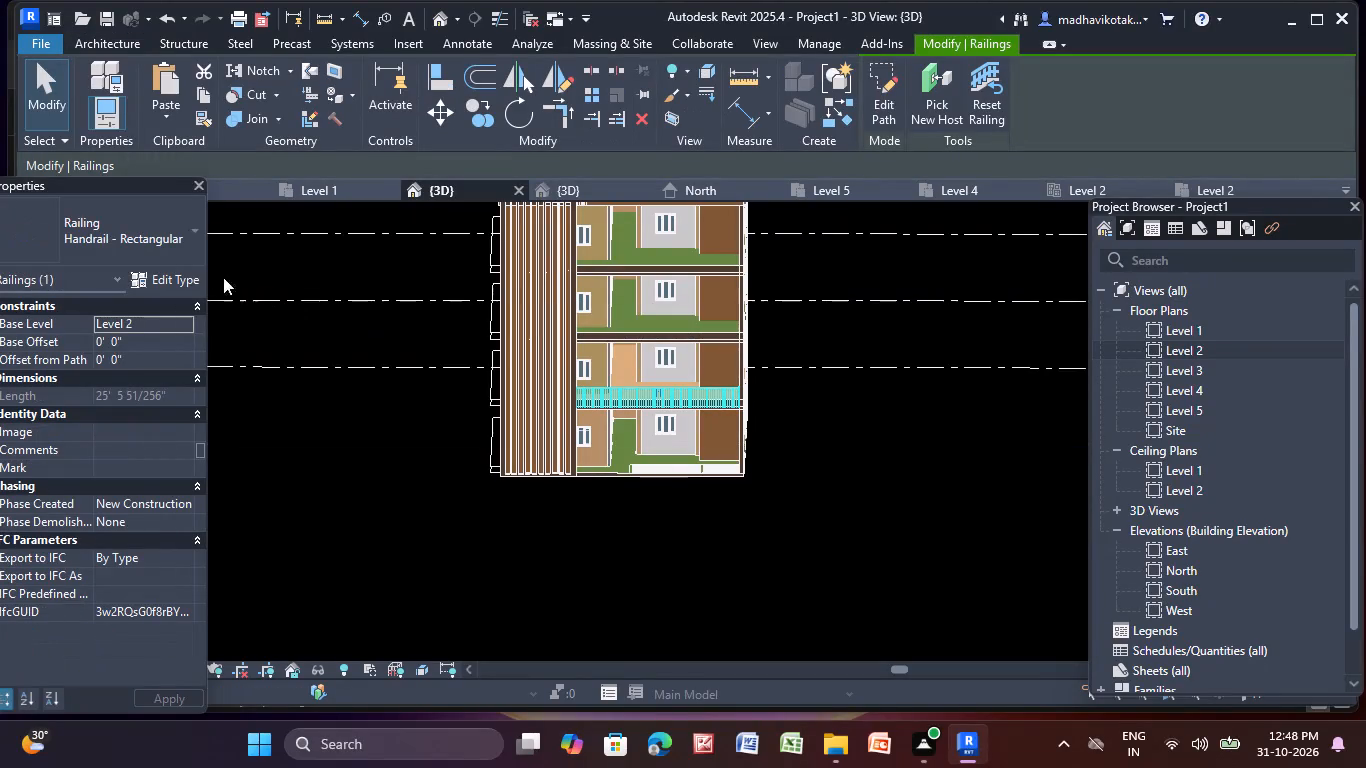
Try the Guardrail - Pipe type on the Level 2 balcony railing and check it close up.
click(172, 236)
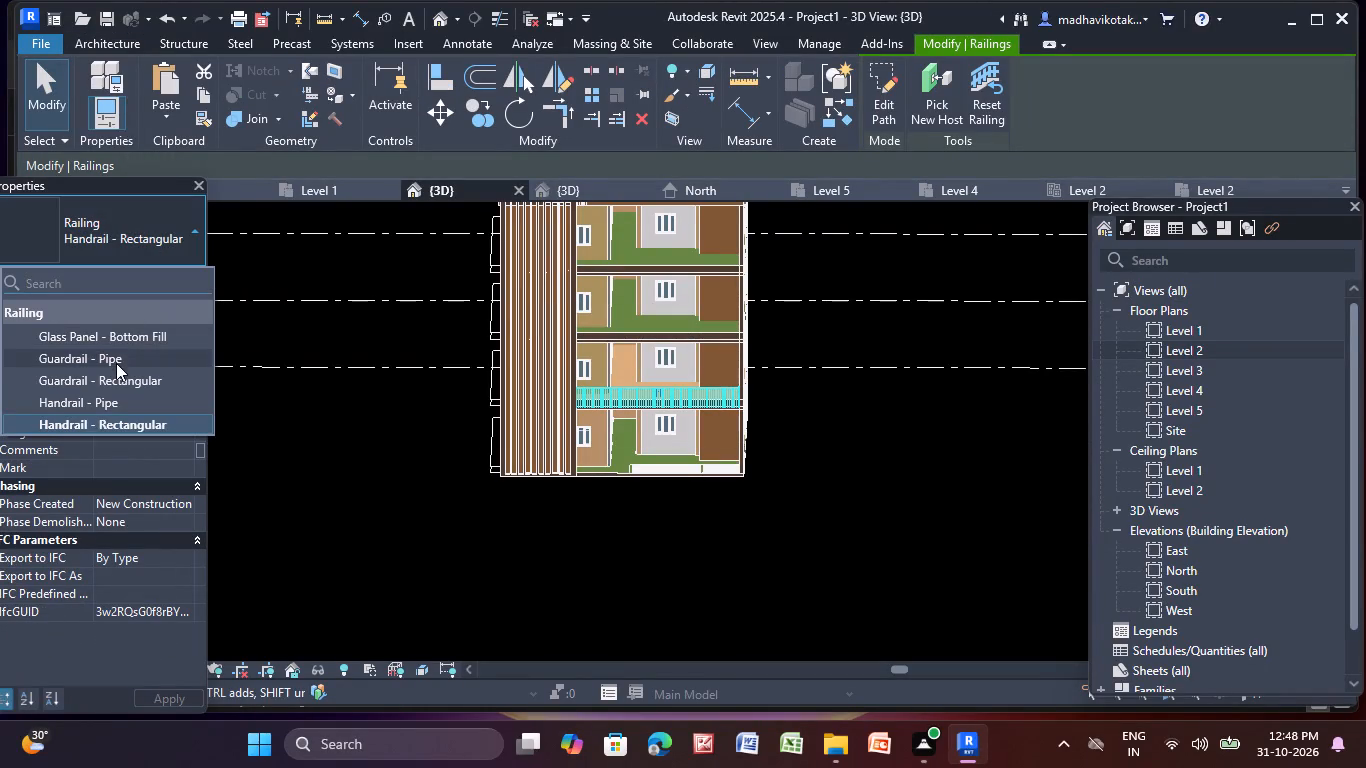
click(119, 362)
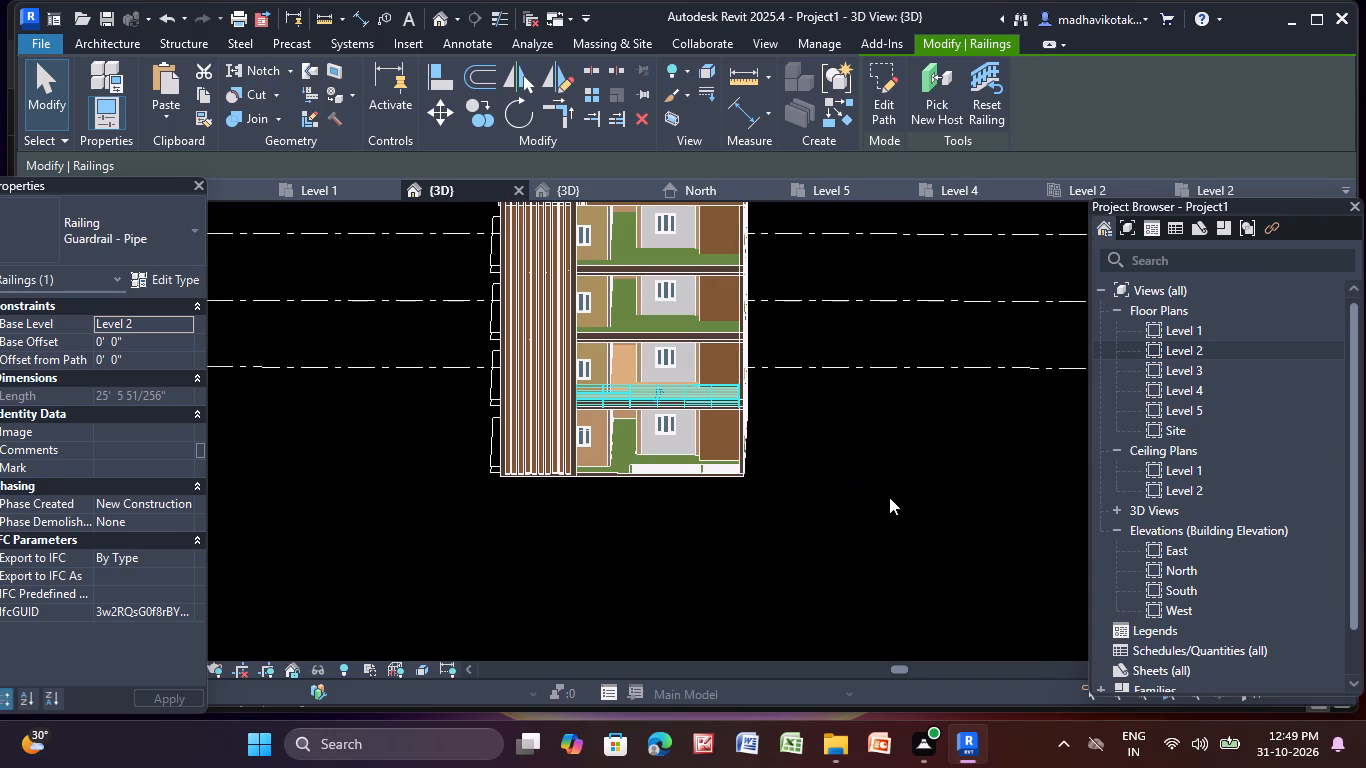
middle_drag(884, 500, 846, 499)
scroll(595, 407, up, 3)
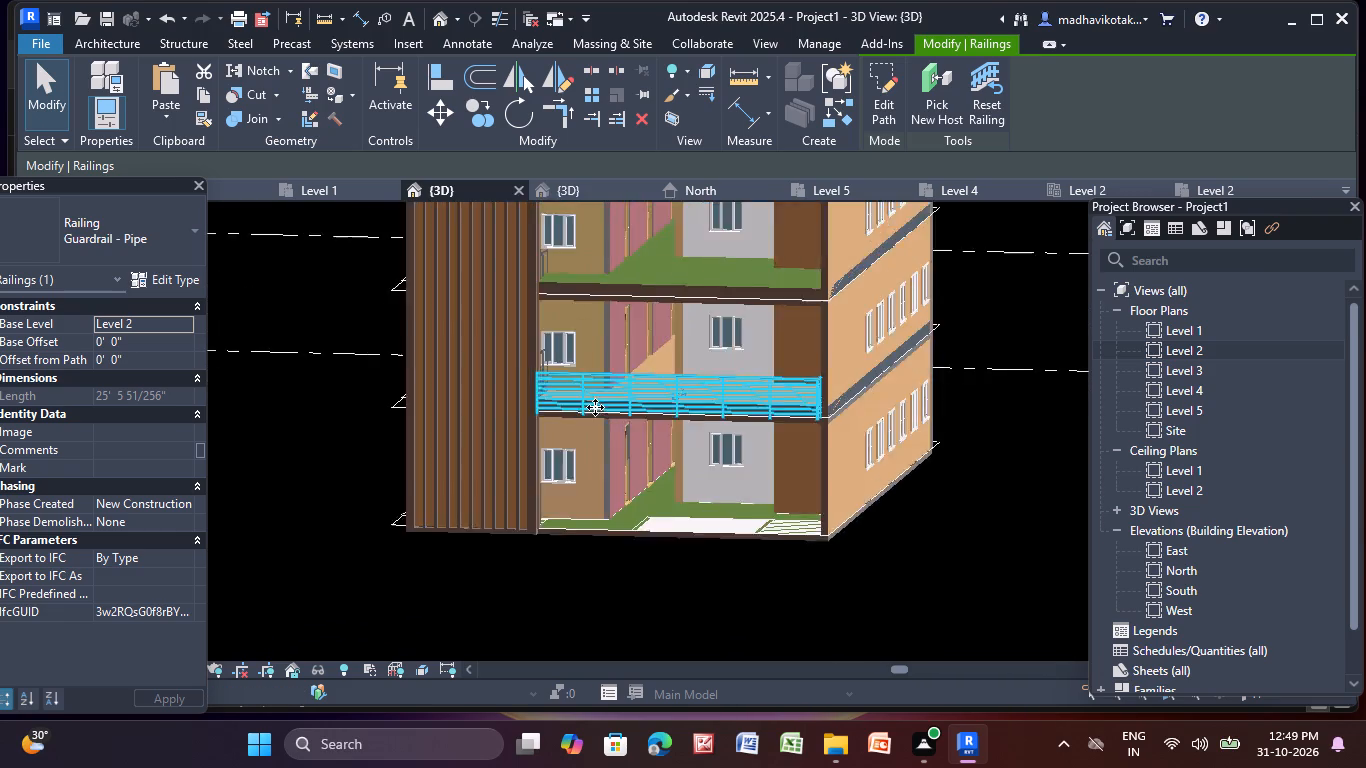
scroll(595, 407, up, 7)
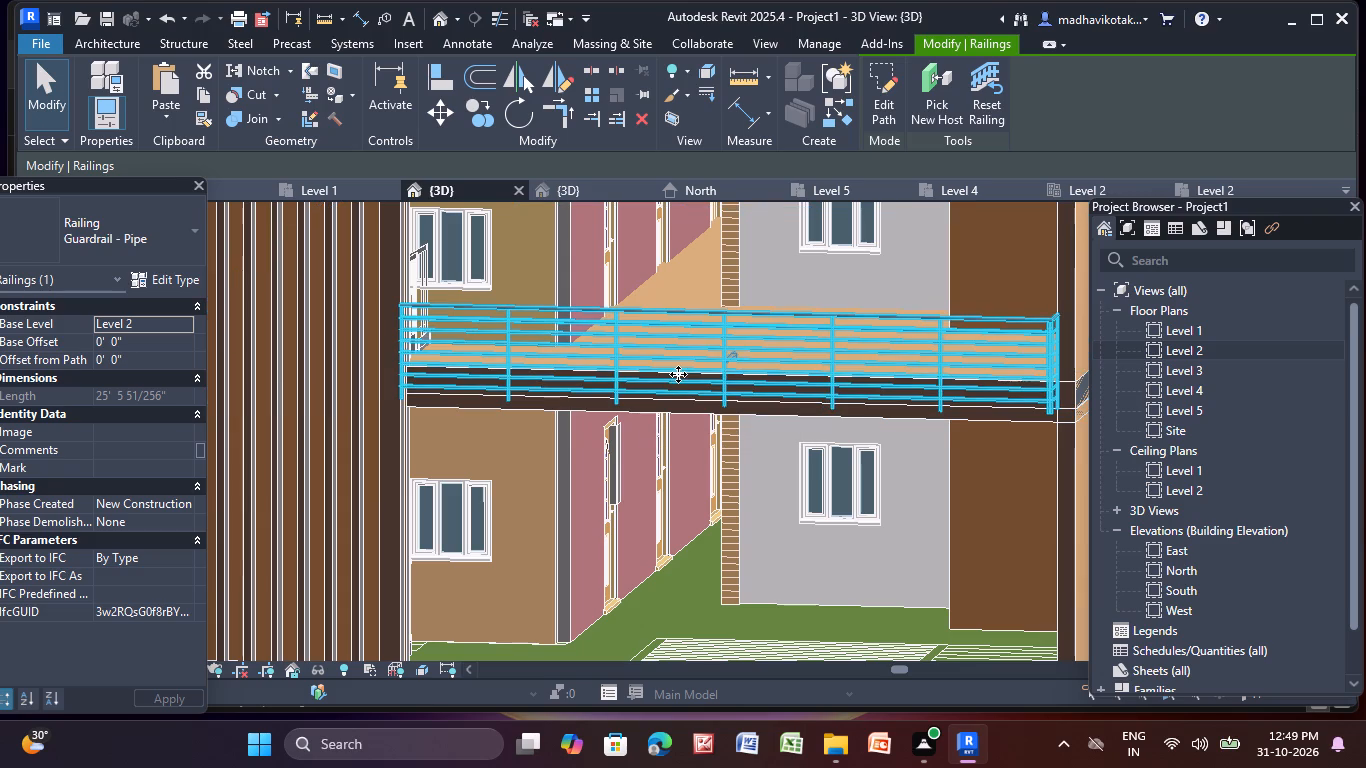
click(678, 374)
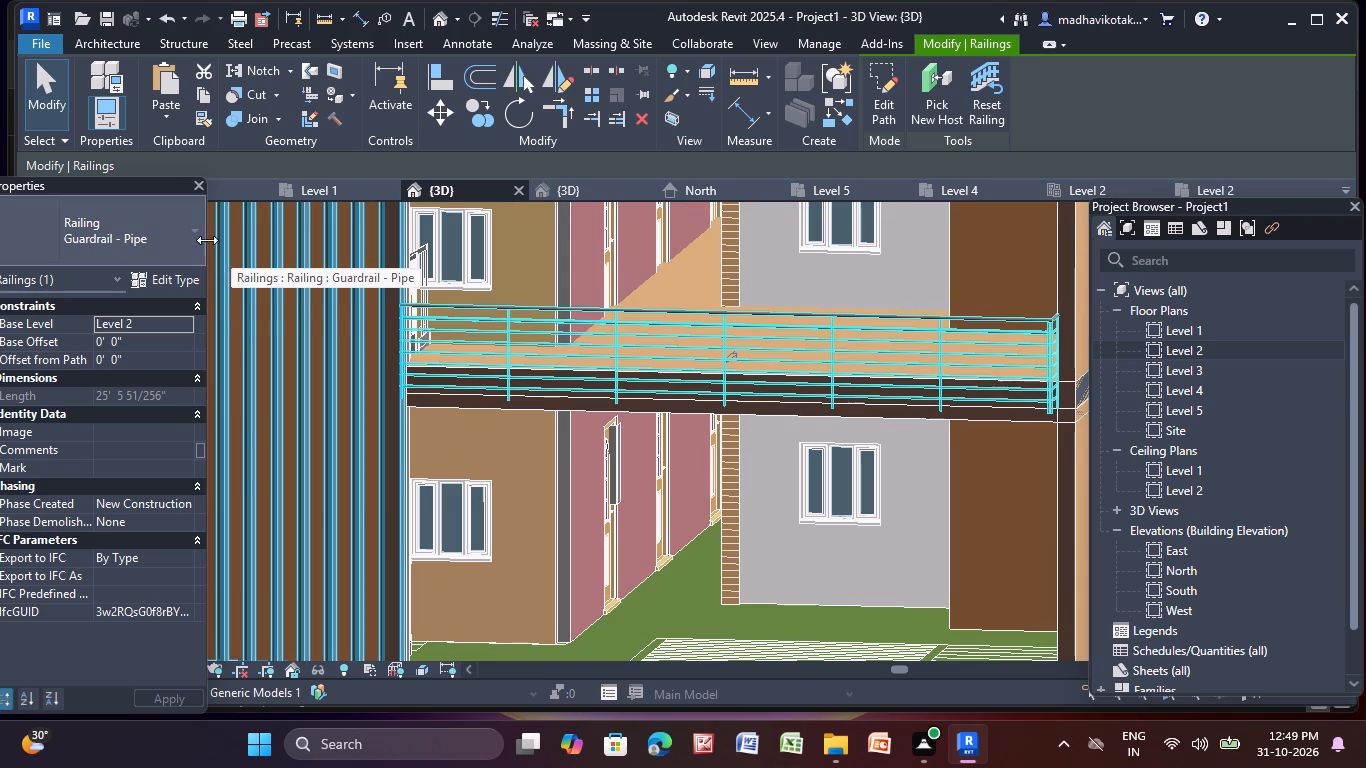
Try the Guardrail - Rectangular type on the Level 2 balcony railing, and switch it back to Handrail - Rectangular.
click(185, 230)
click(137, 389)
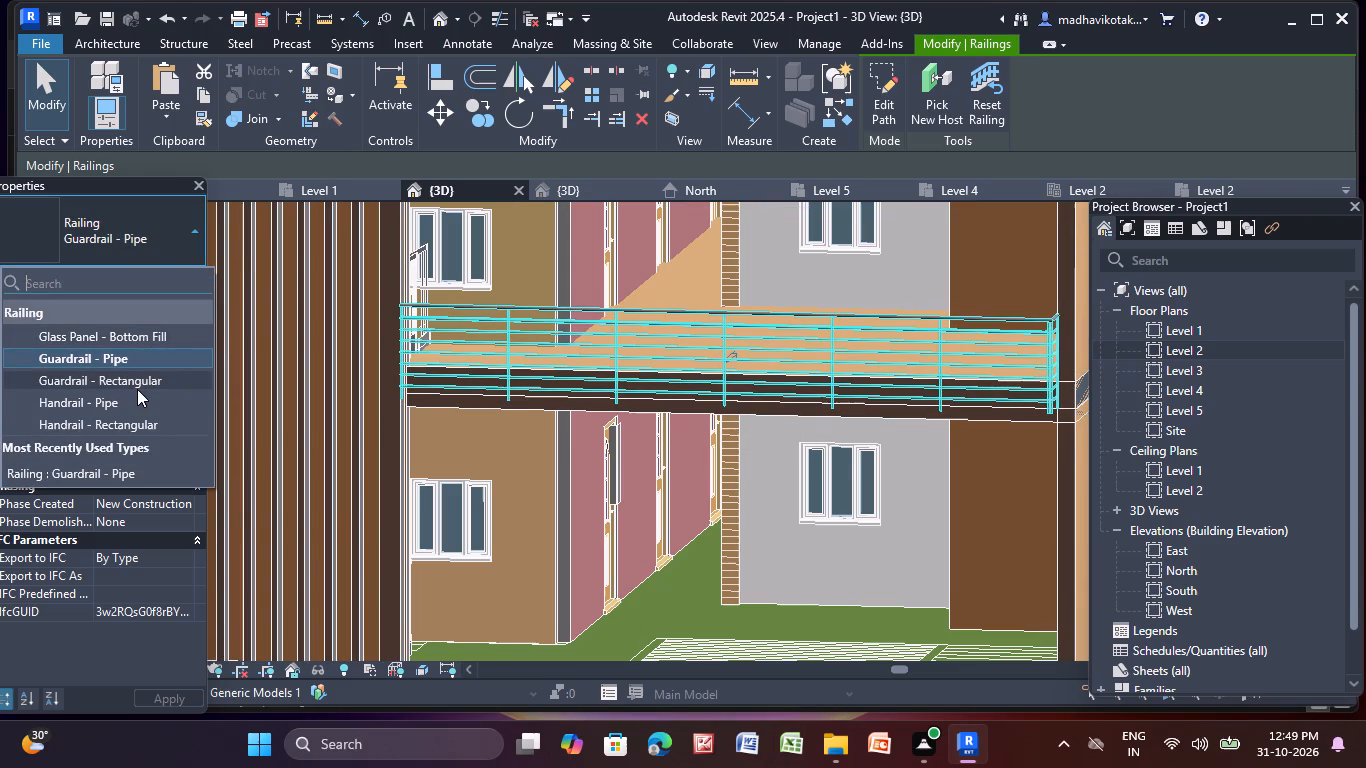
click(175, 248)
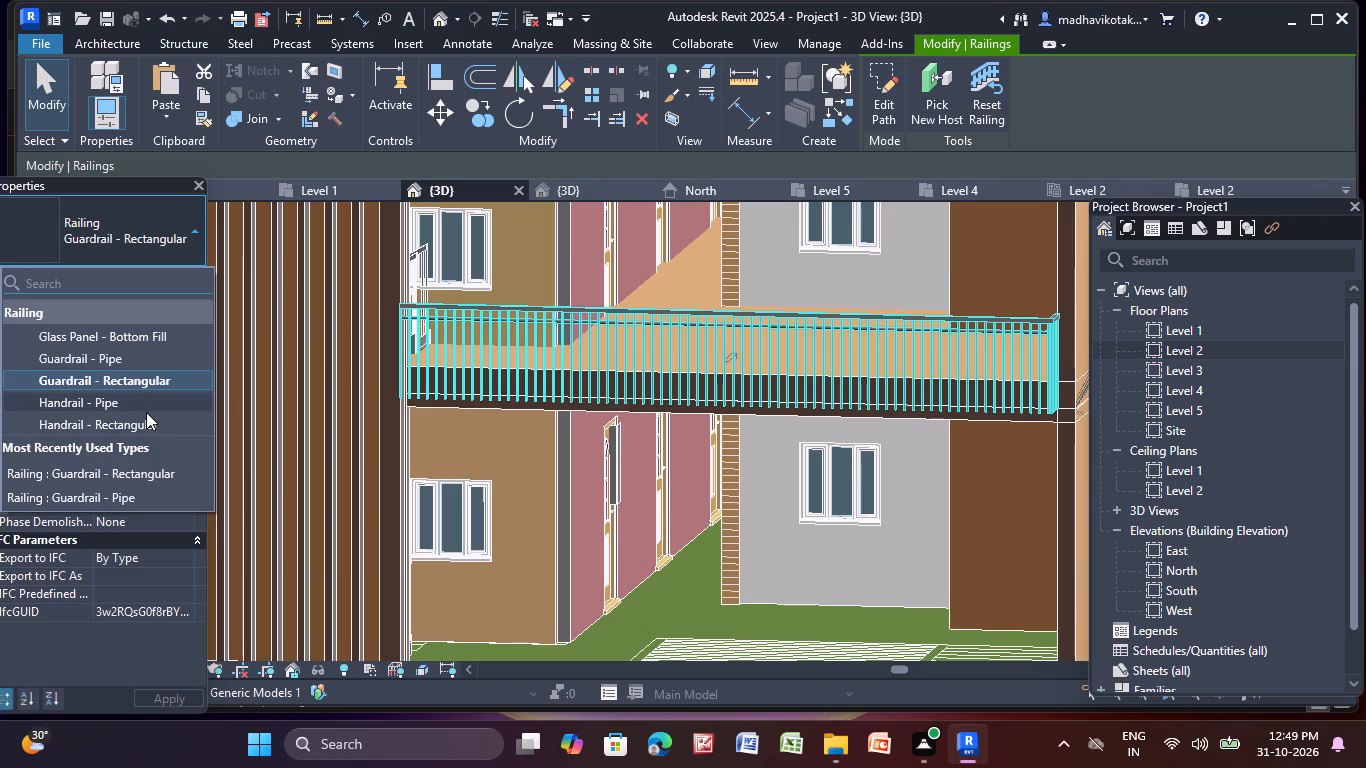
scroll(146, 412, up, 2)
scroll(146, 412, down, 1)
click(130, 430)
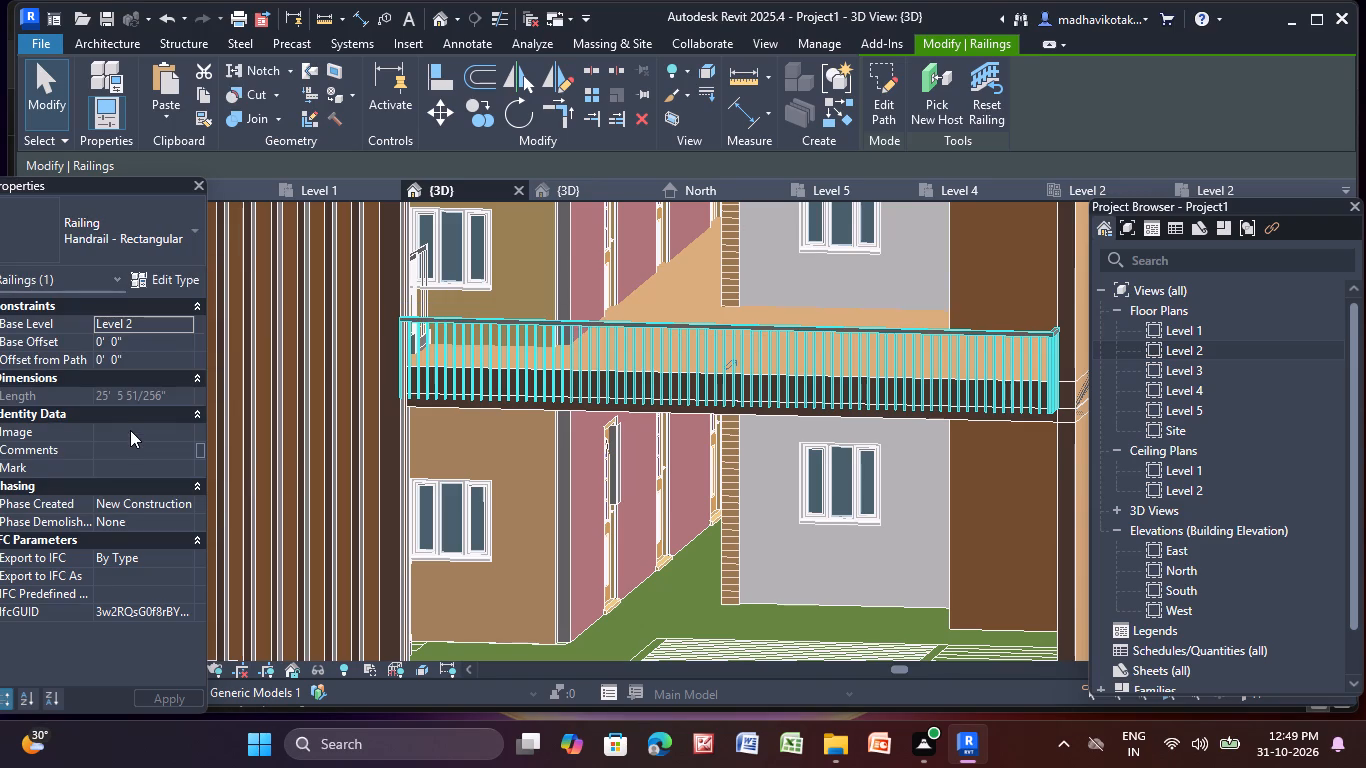
Change the Level 2 balcony railing to the Glass Panel - Bottom Fill type.
click(178, 238)
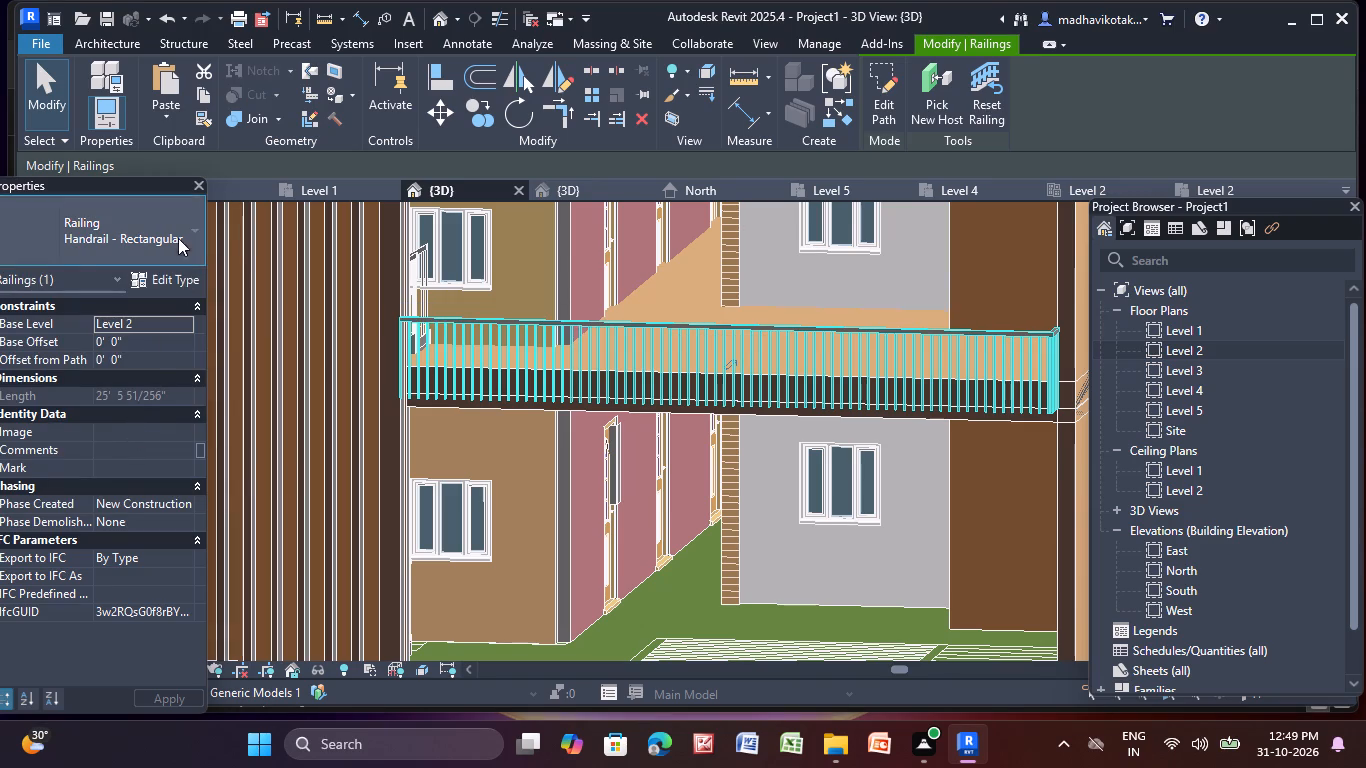
click(144, 345)
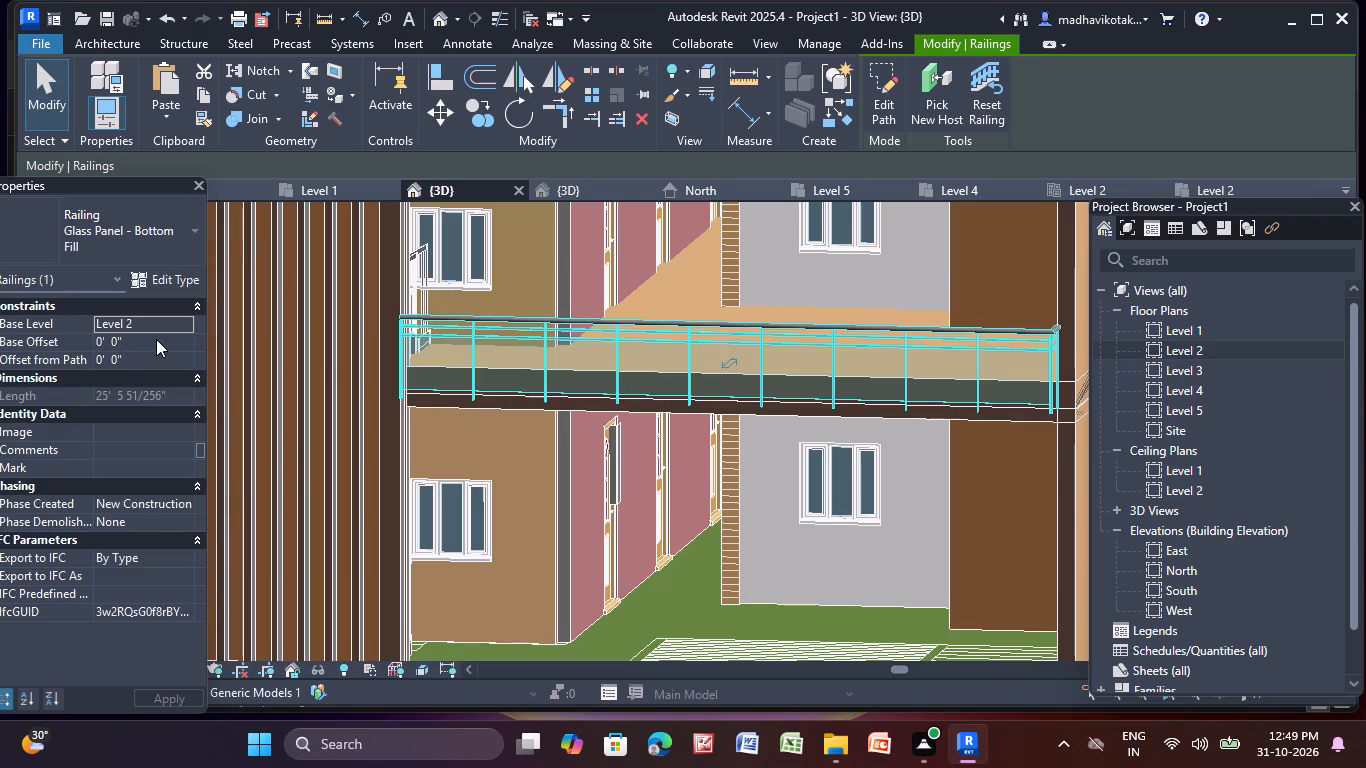
key(Escape)
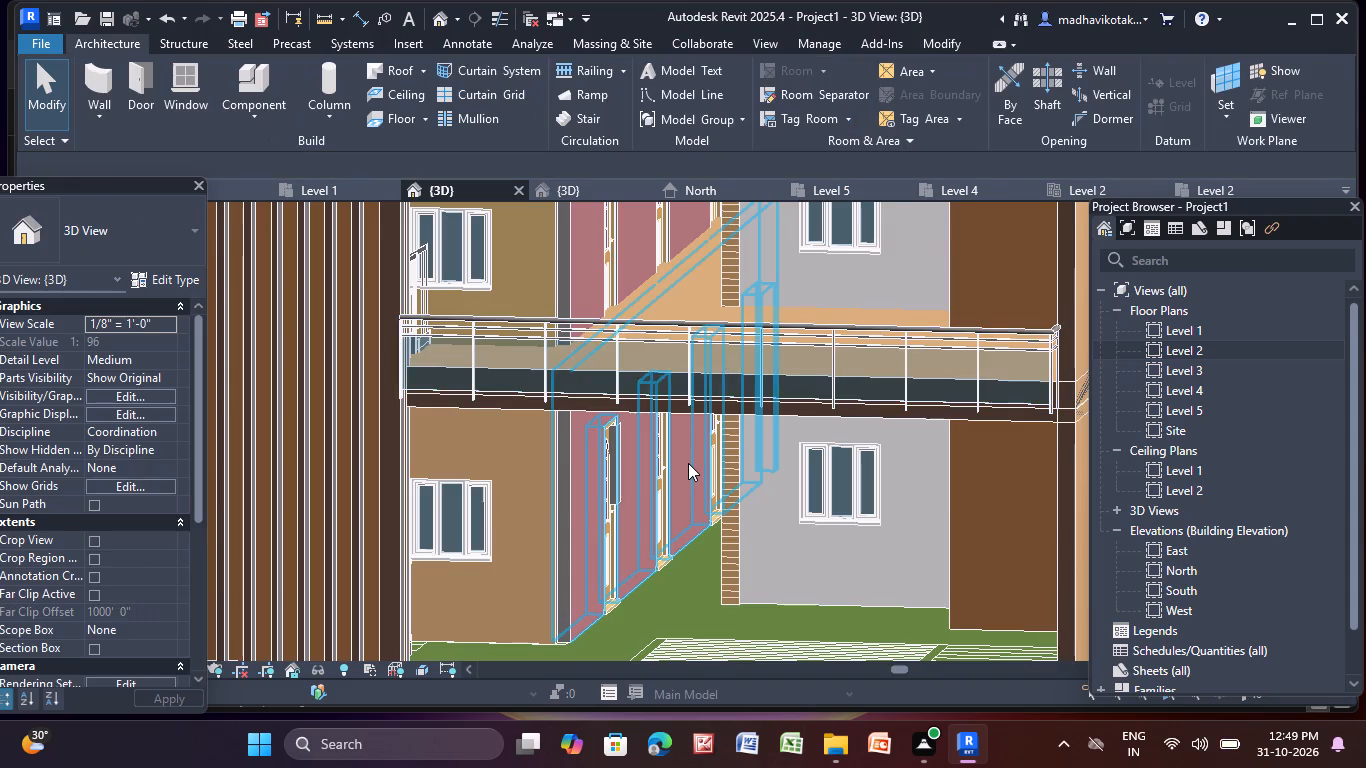
Copy the Level 2 glass panel balcony railing and paste it aligned to Level 3 and Level 4.
scroll(688, 463, down, 6)
middle_drag(803, 628, 811, 632)
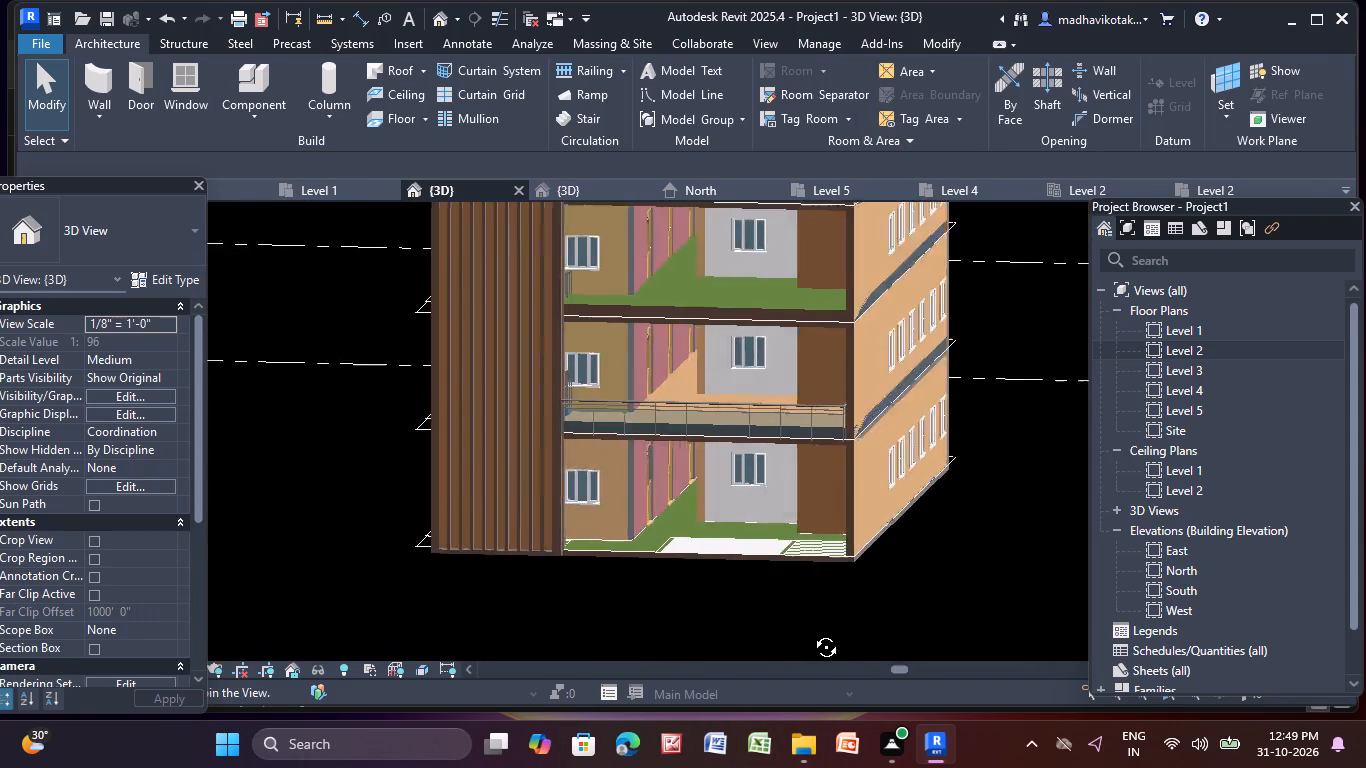
middle_drag(811, 632, 820, 587)
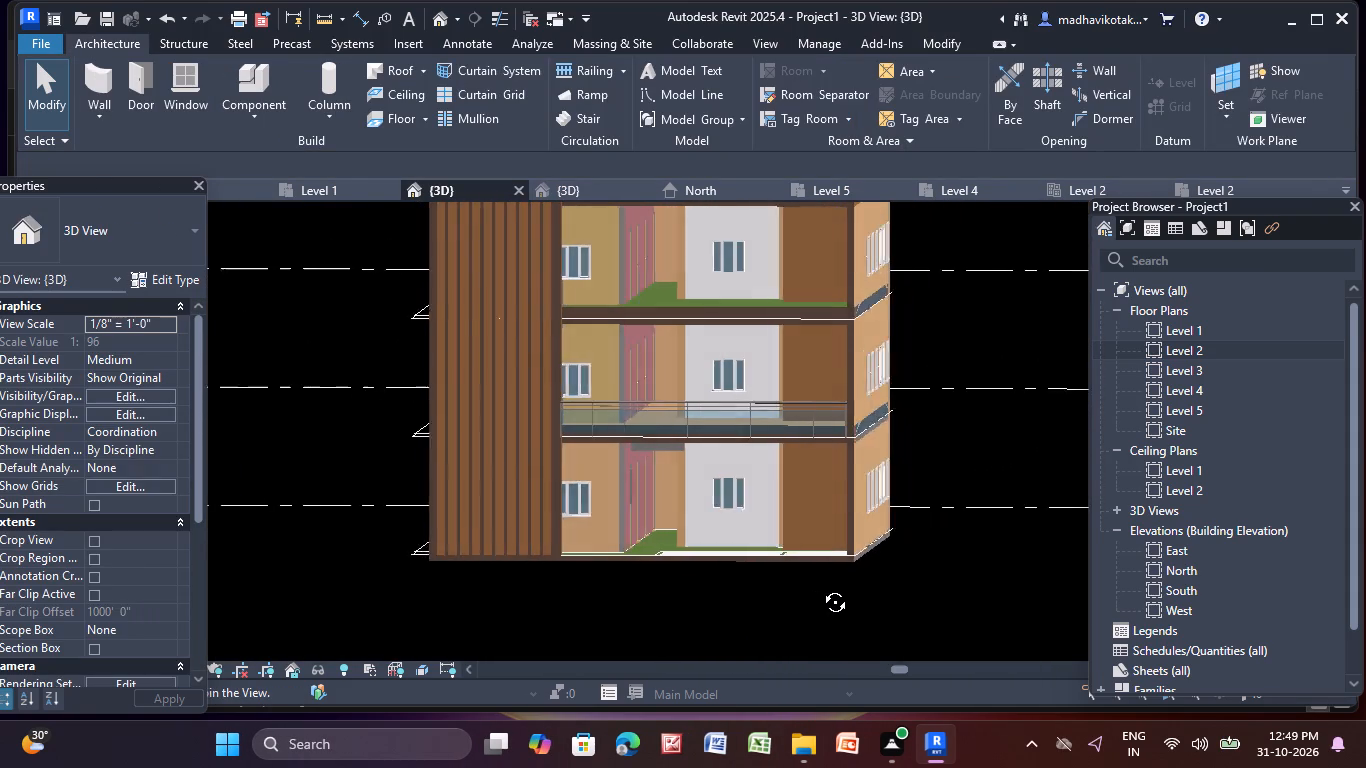
middle_drag(820, 587, 822, 588)
scroll(822, 588, down, 4)
middle_drag(822, 588, 813, 602)
scroll(774, 534, up, 2)
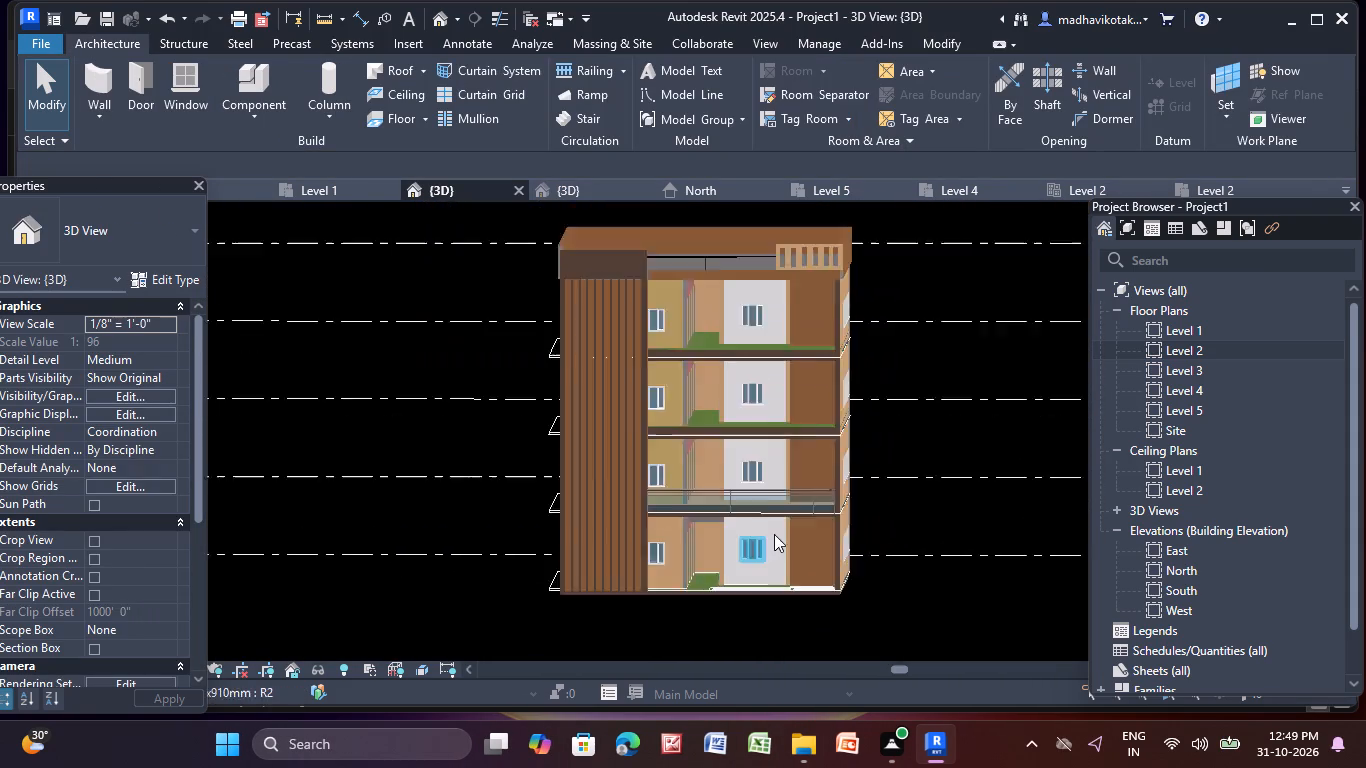
scroll(774, 534, up, 2)
click(740, 480)
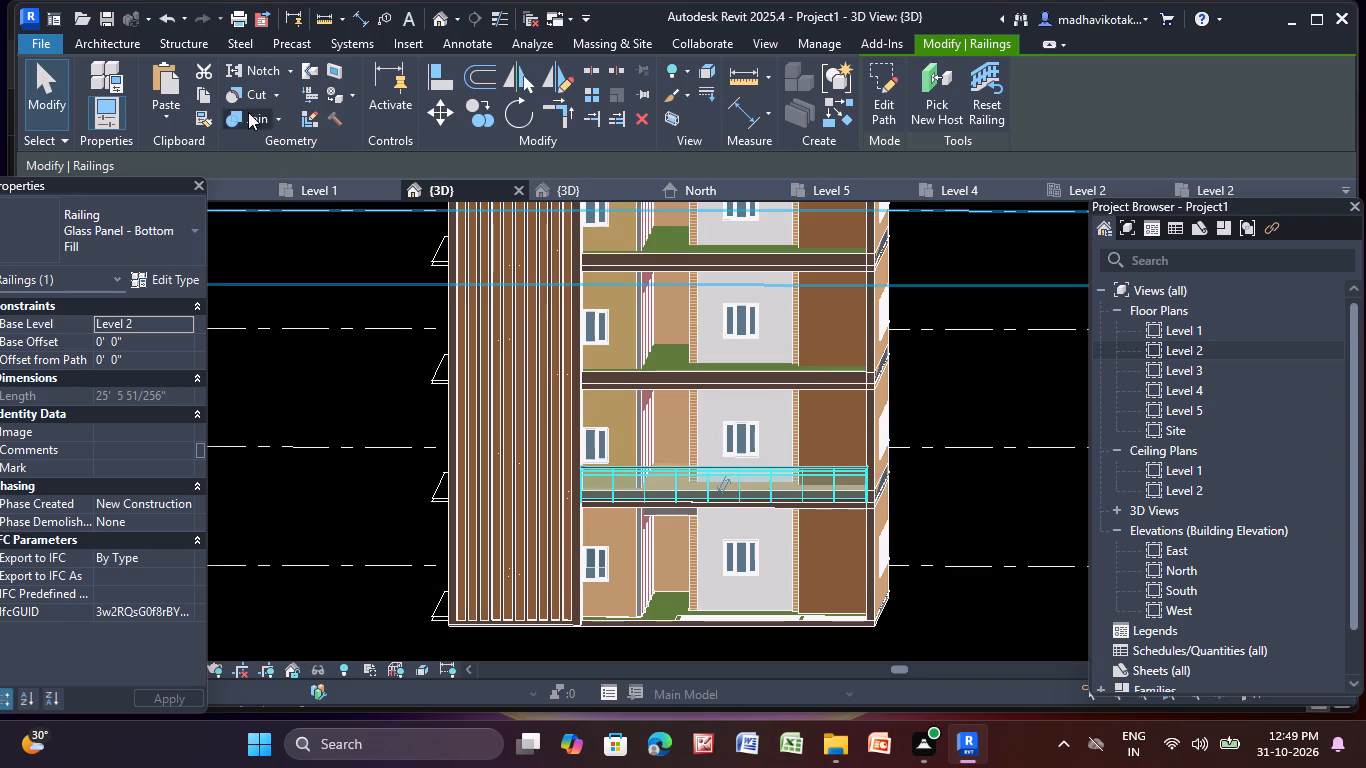
click(203, 94)
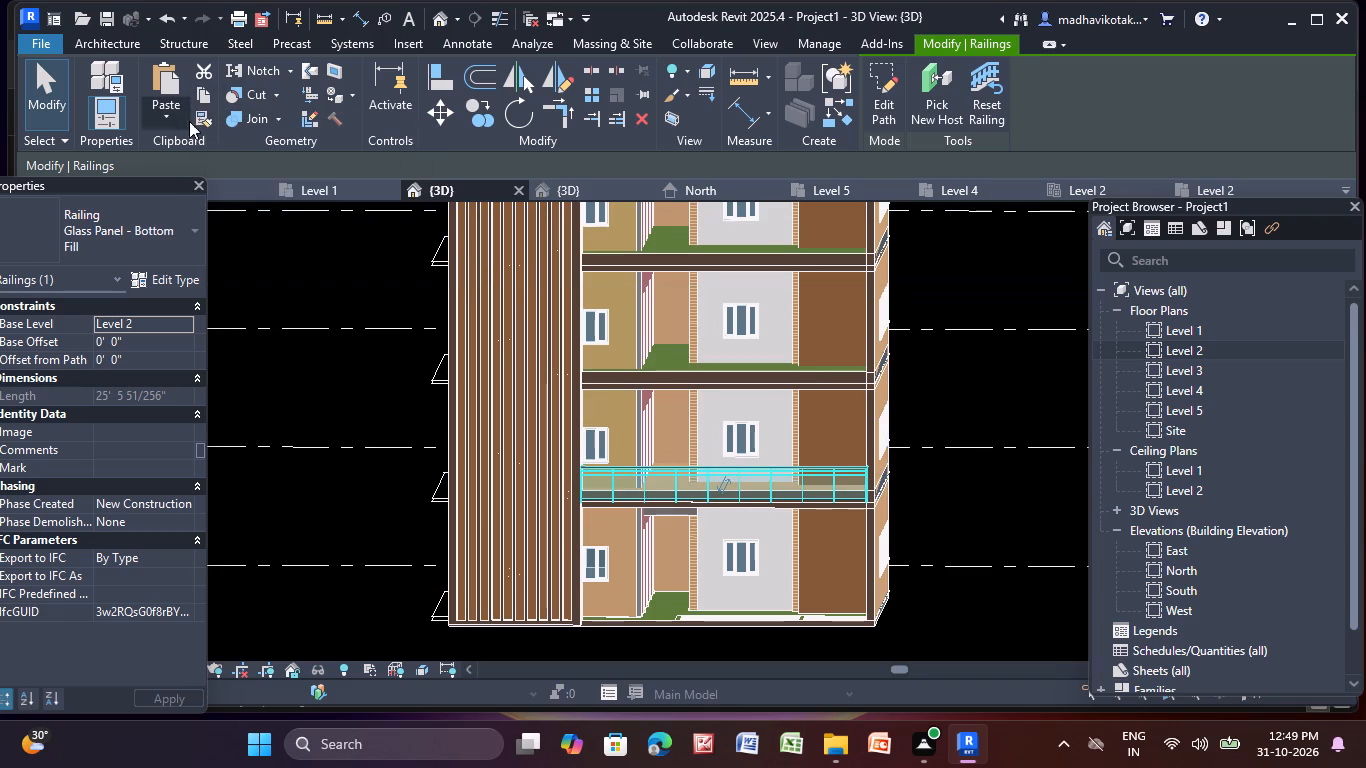
click(174, 125)
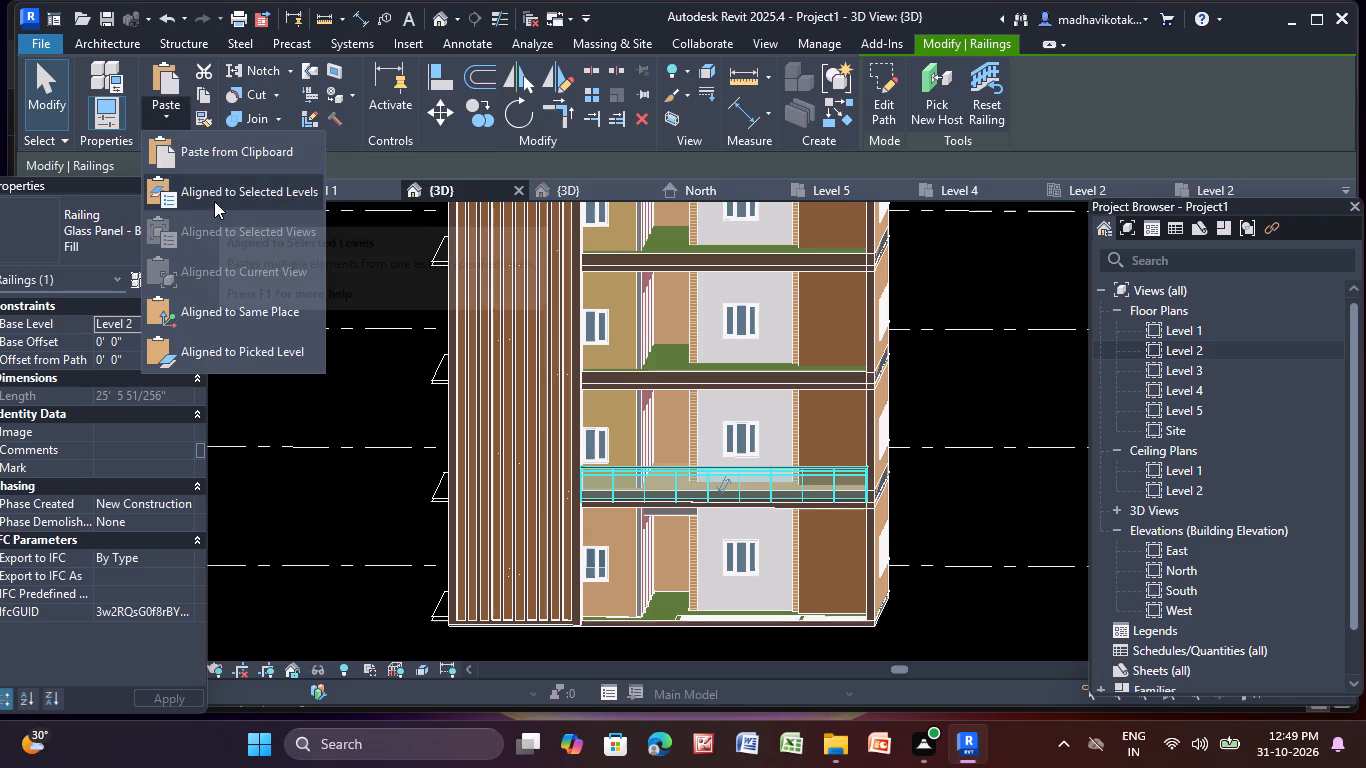
click(235, 190)
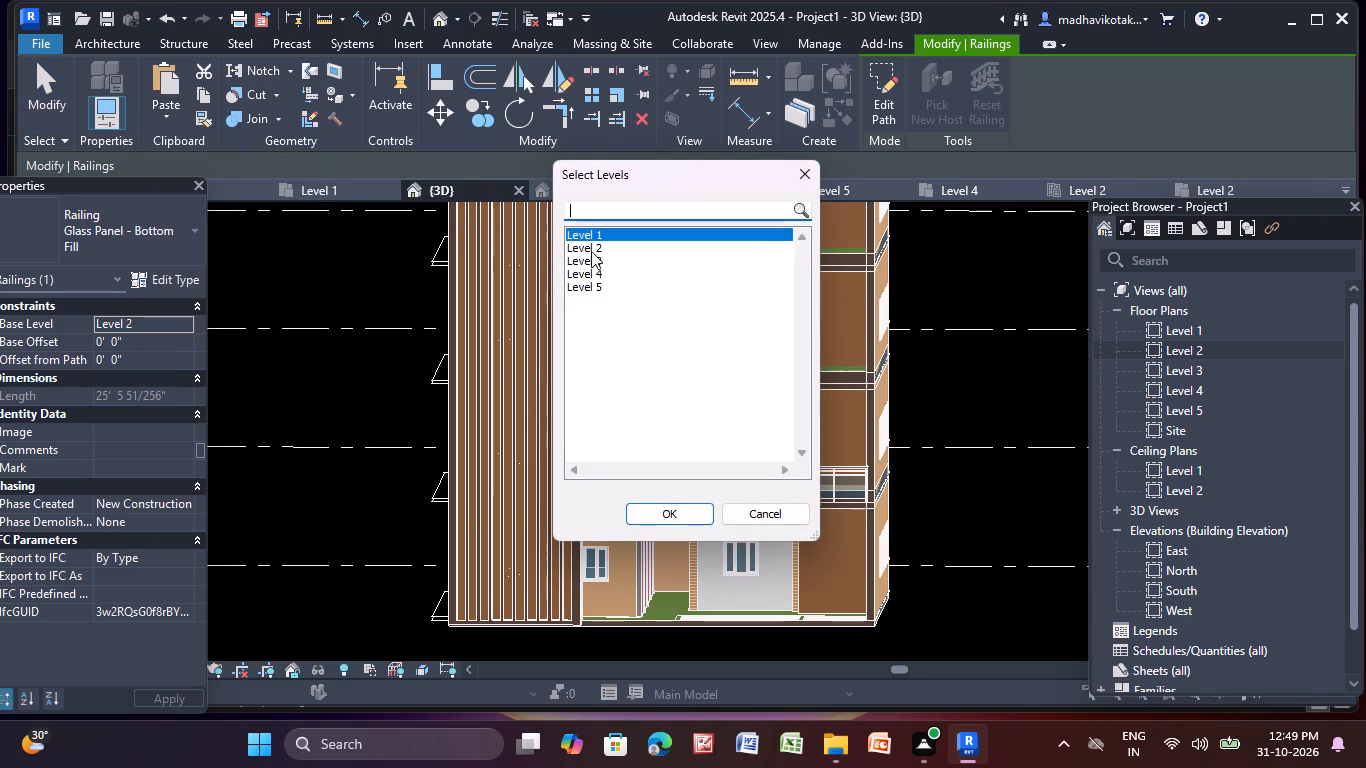
scroll(593, 249, up, 2)
drag(589, 258, 597, 276)
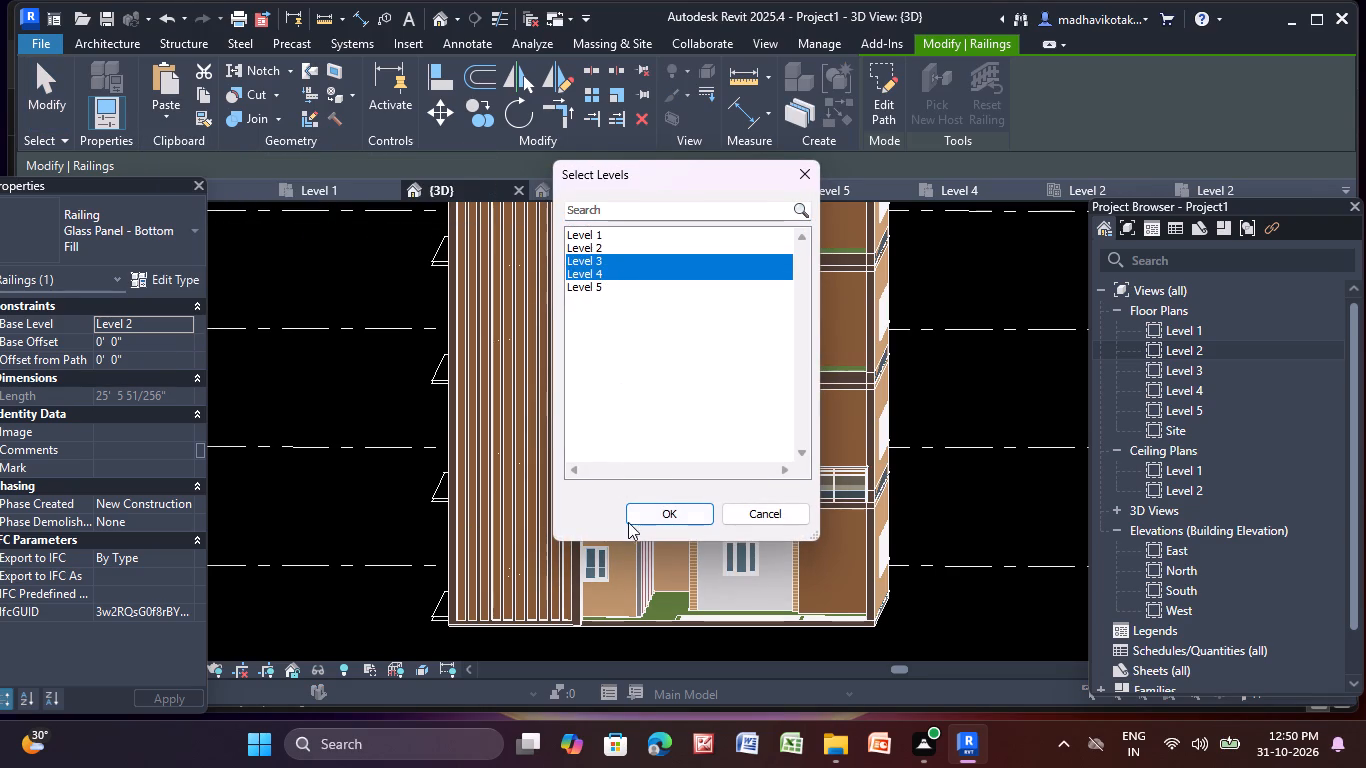
click(643, 514)
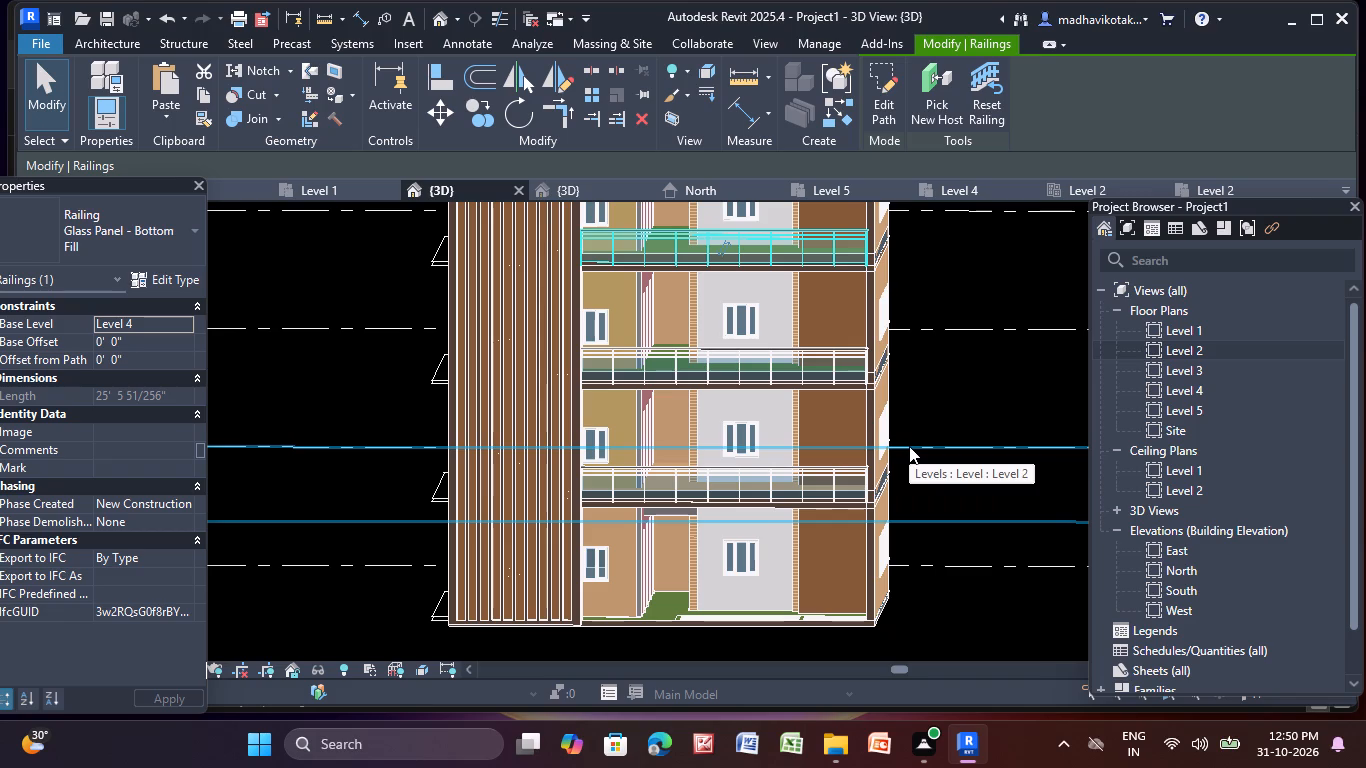
key(Escape)
key(Escape)
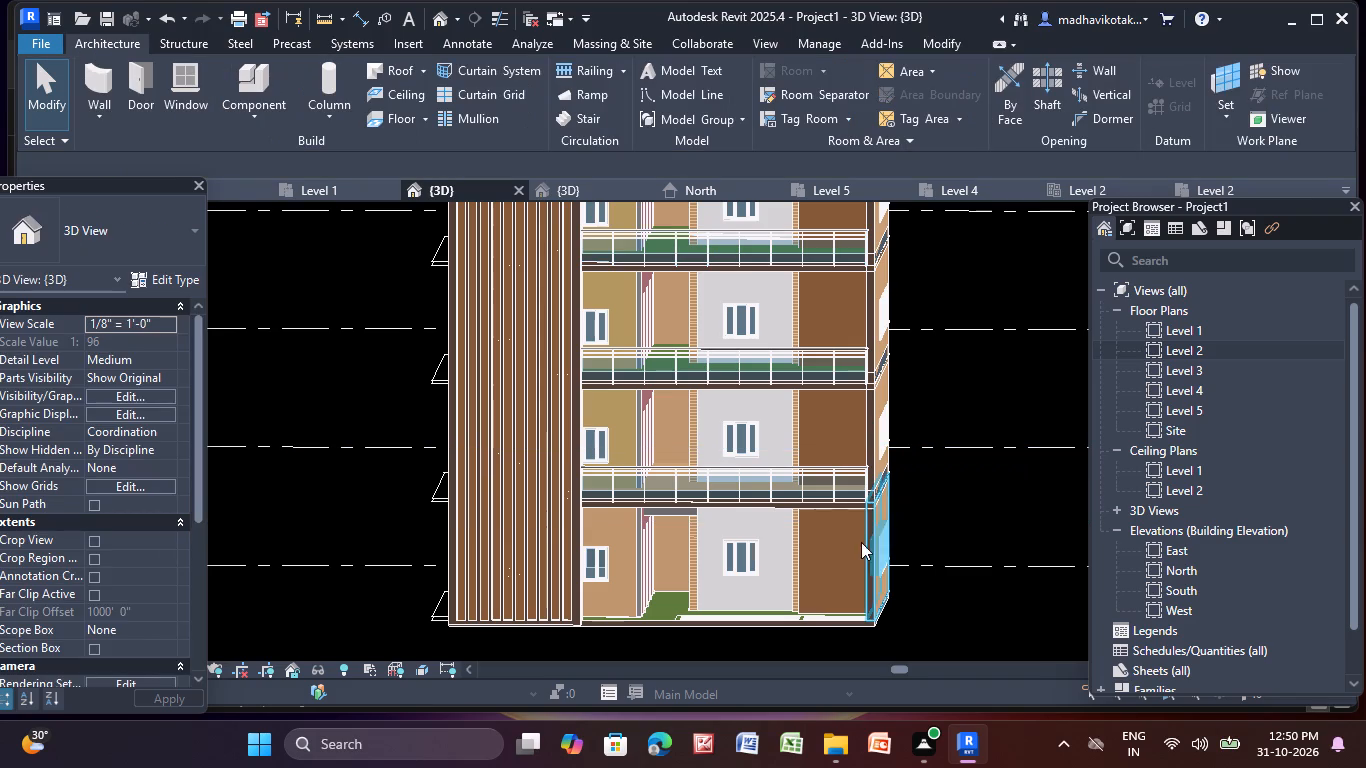
Inspect the glass balcony railings on Levels 2 to 4 across the whole front facade in the 3D view.
scroll(931, 530, down, 1)
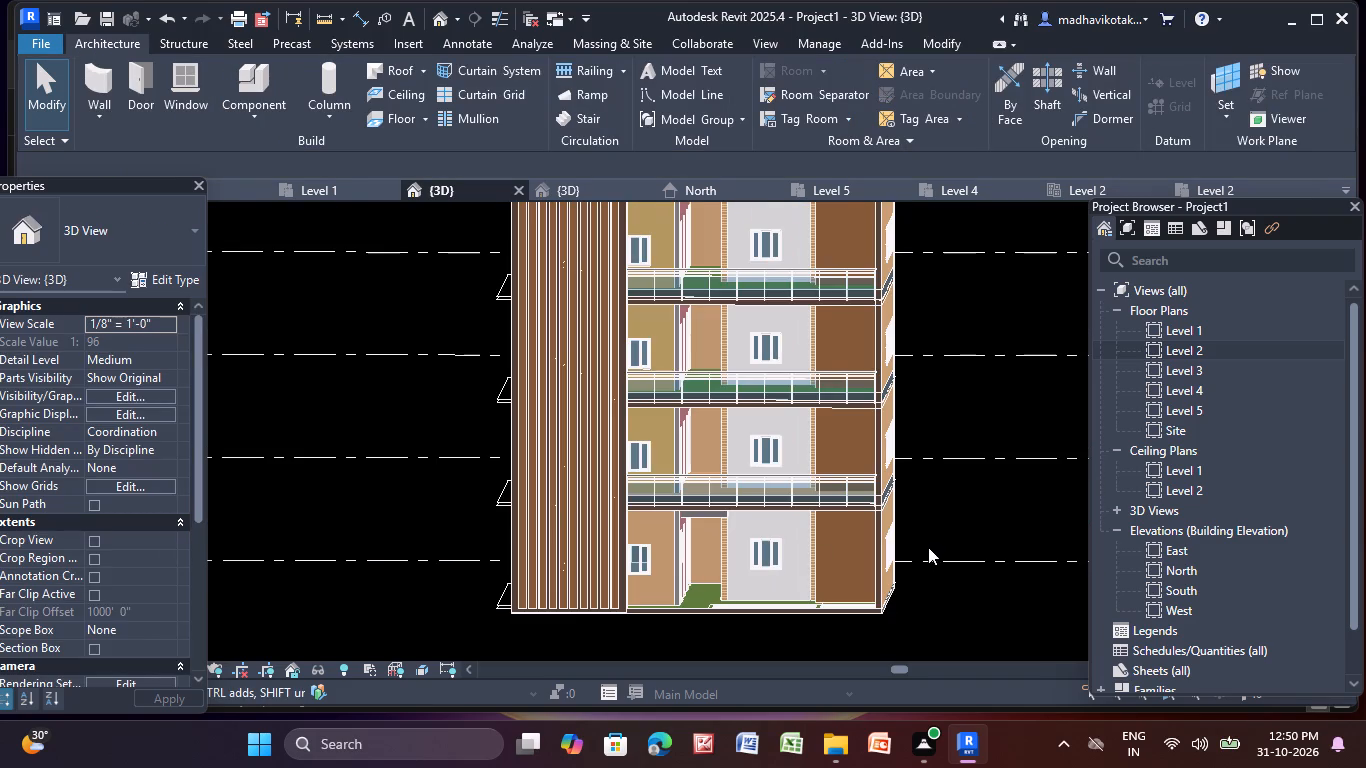
shift+middle_drag(928, 547, 941, 544)
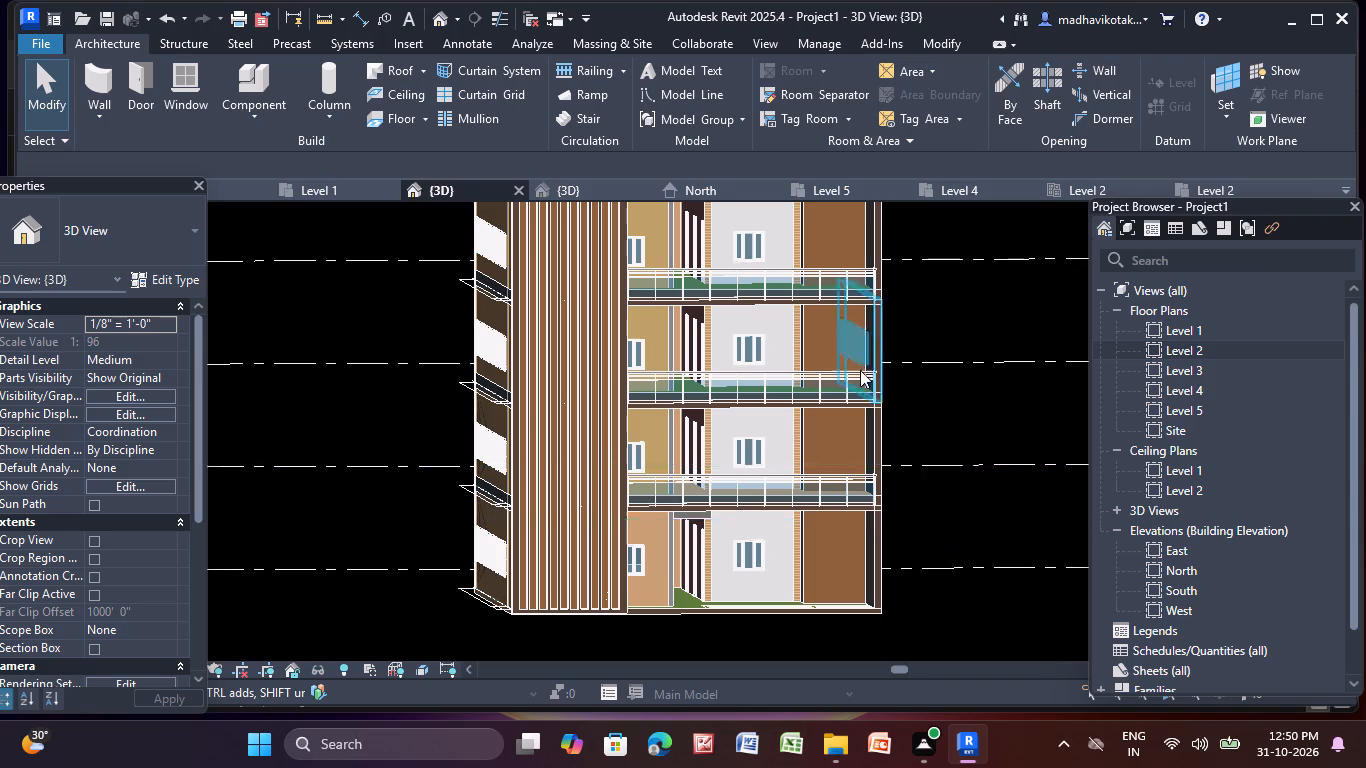
scroll(820, 333, down, 2)
middle_drag(940, 440, 915, 458)
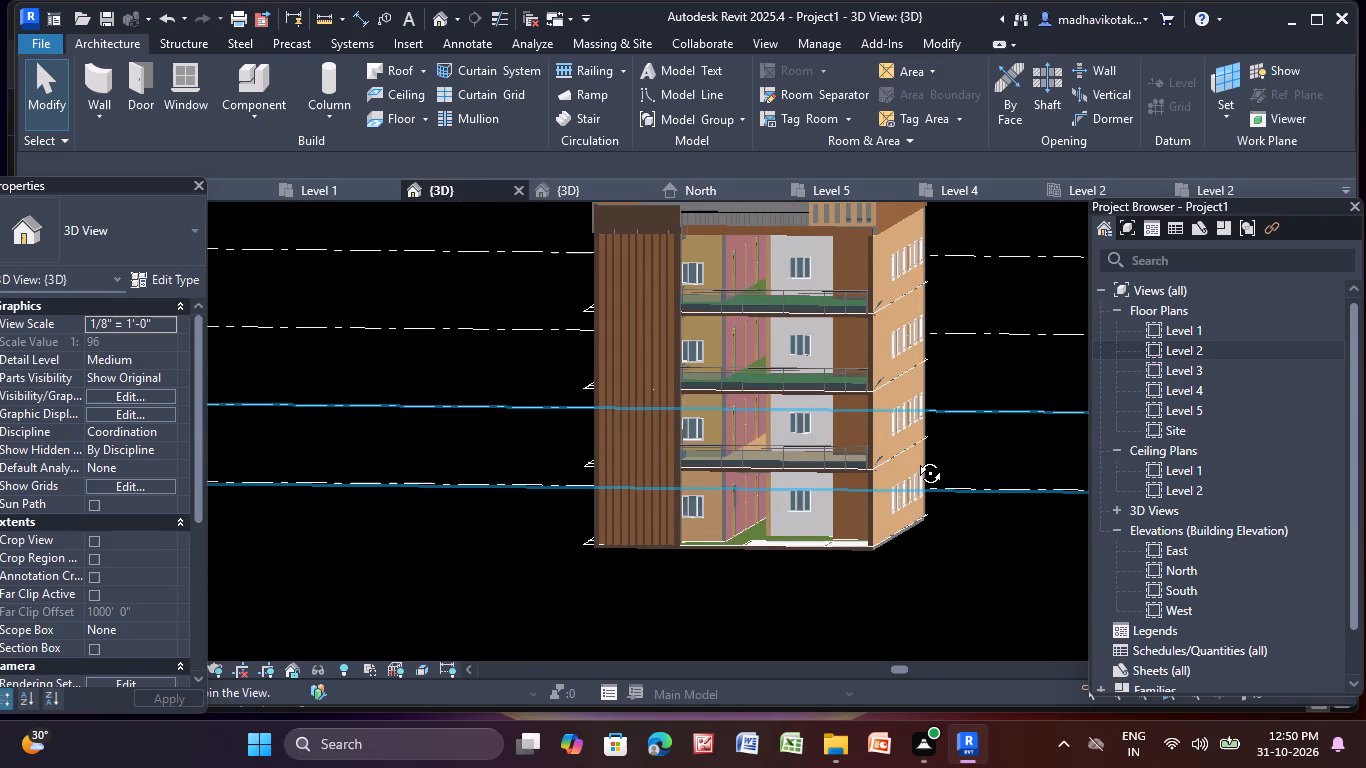
middle_drag(915, 458, 924, 456)
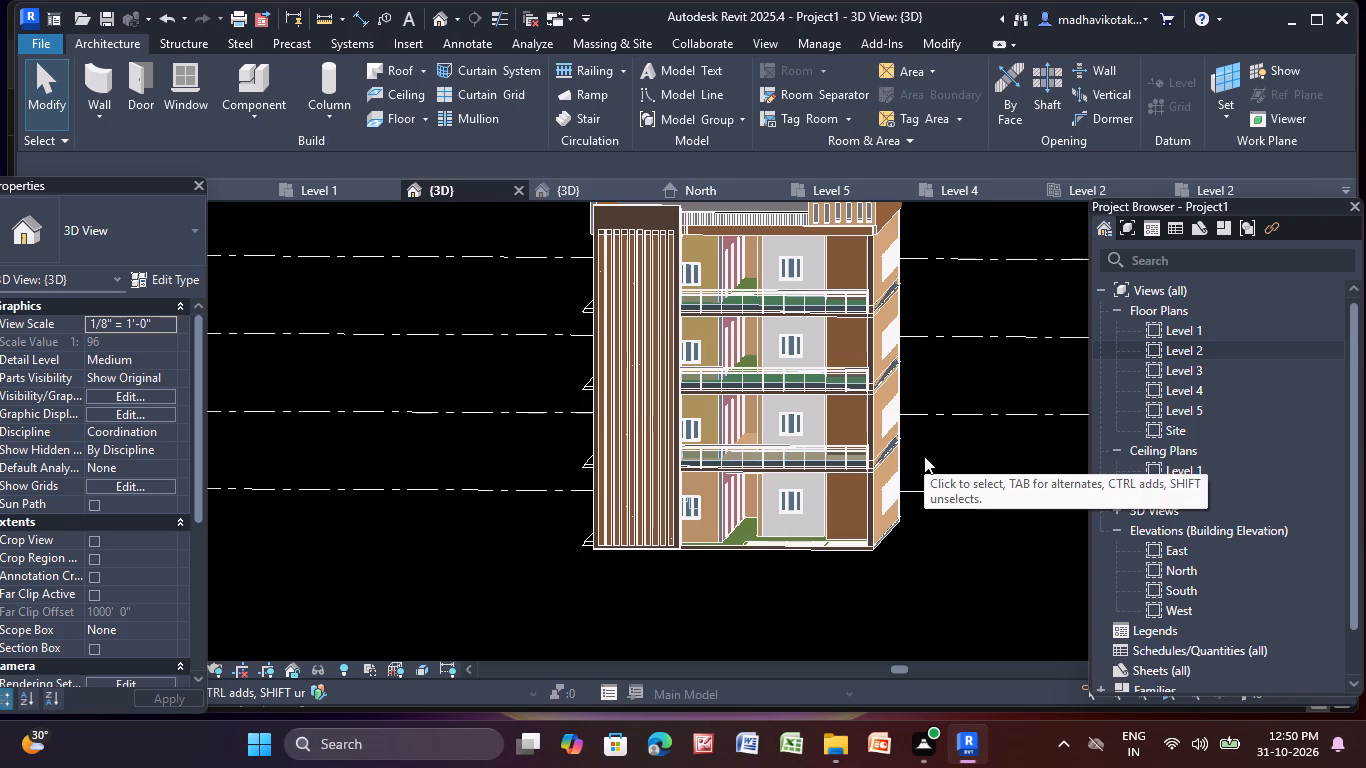
middle_drag(924, 456, 882, 499)
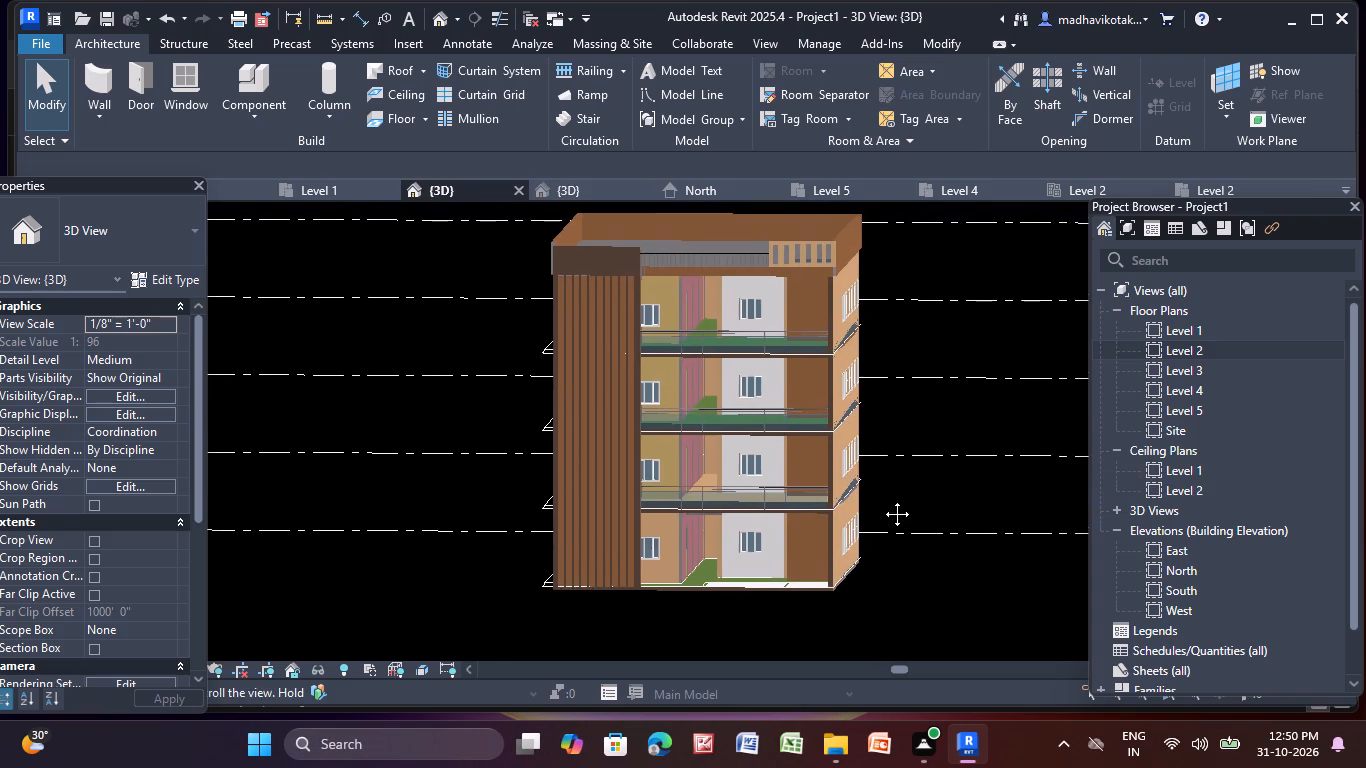
middle_drag(882, 499, 881, 500)
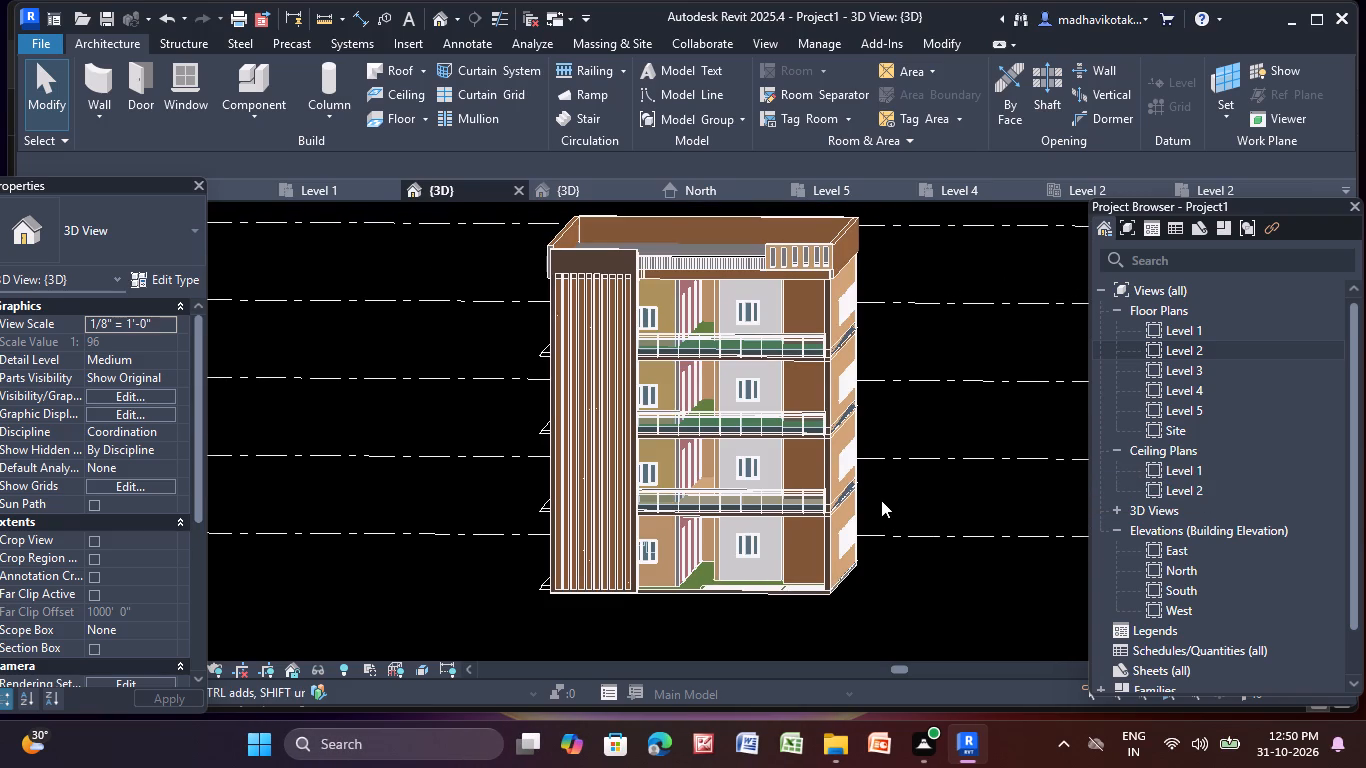
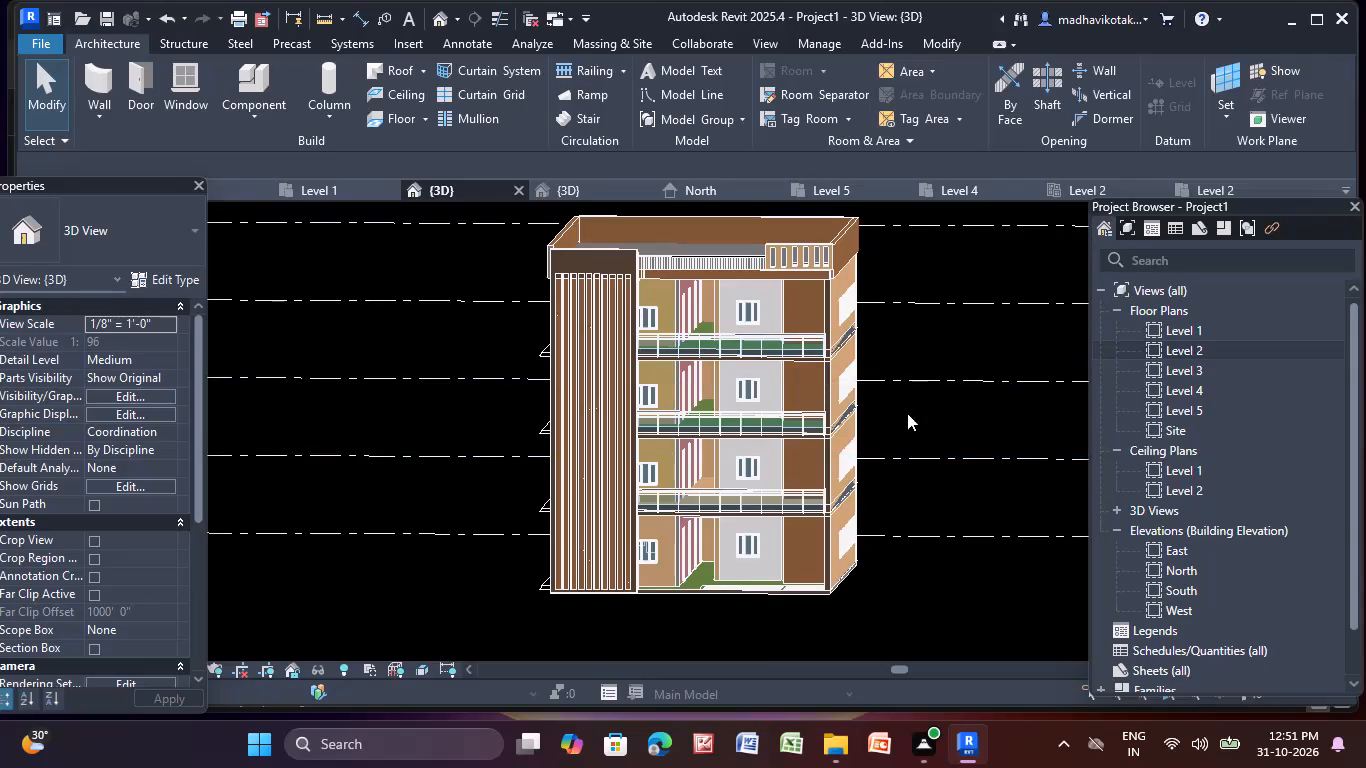
Inspect the staircase side, the balcony railing ends and the vertical-slat screen of the front facade in 3D.
shift+middle_drag(916, 450, 761, 419)
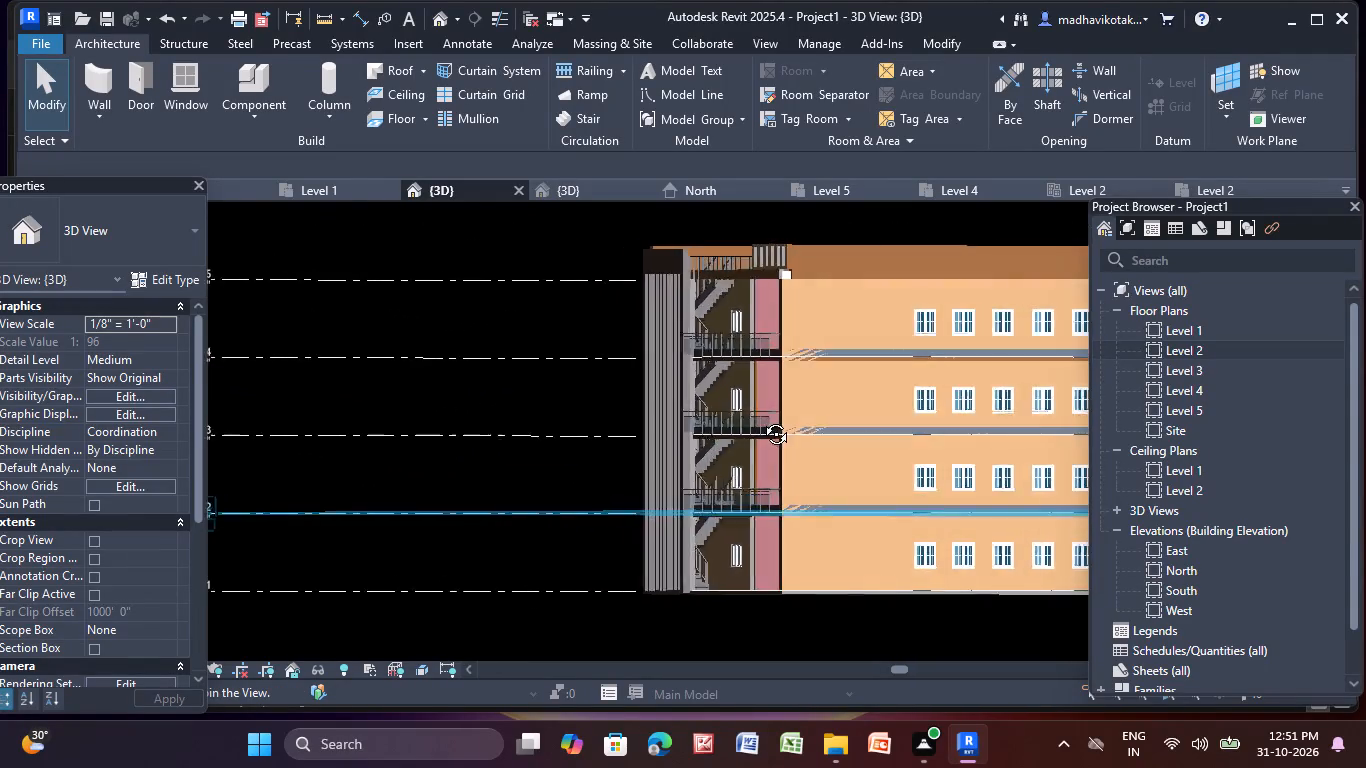
shift+middle_drag(761, 419, 739, 459)
scroll(733, 443, up, 7)
scroll(702, 347, up, 9)
middle_drag(790, 349, 739, 348)
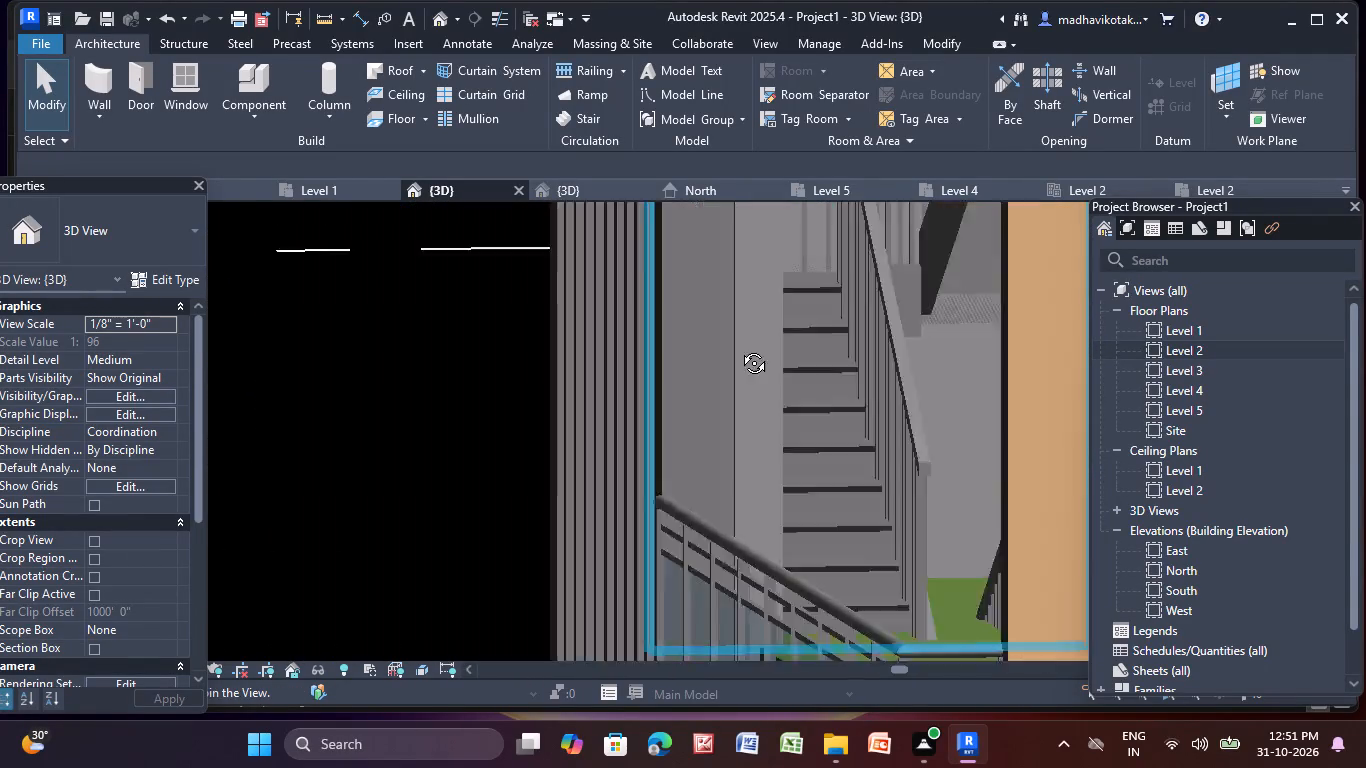
middle_drag(739, 348, 759, 368)
scroll(739, 367, up, 5)
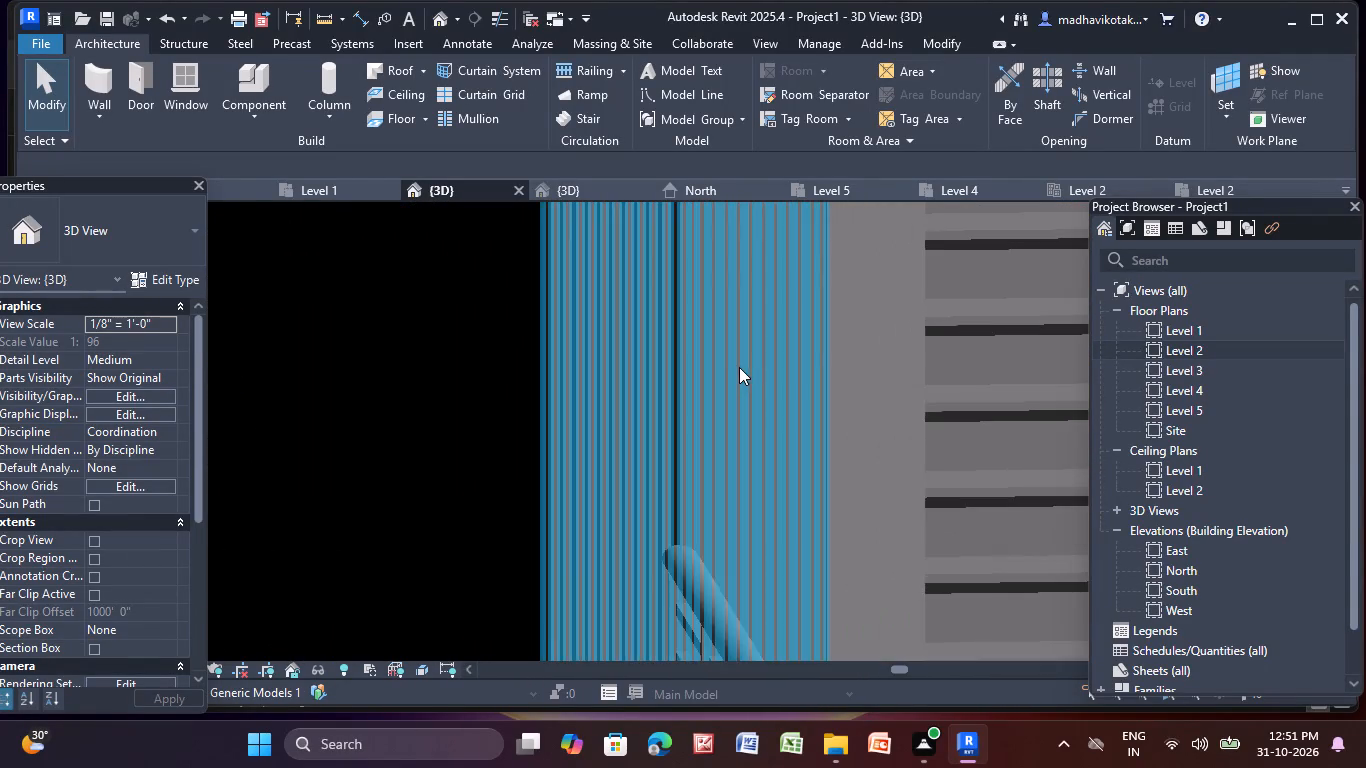
click(889, 369)
scroll(889, 369, down, 5)
middle_drag(889, 369, 654, 328)
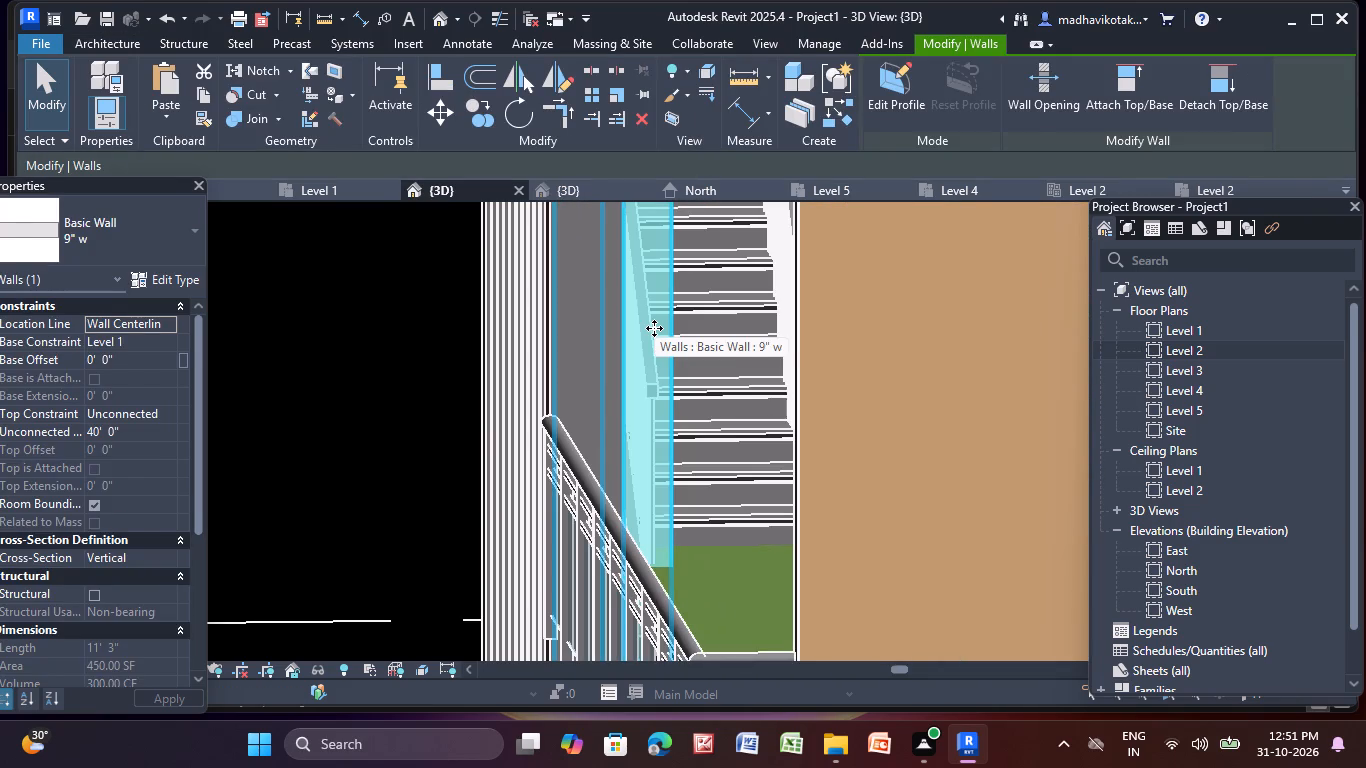
key(Escape)
scroll(683, 397, down, 5)
middle_drag(587, 499, 621, 494)
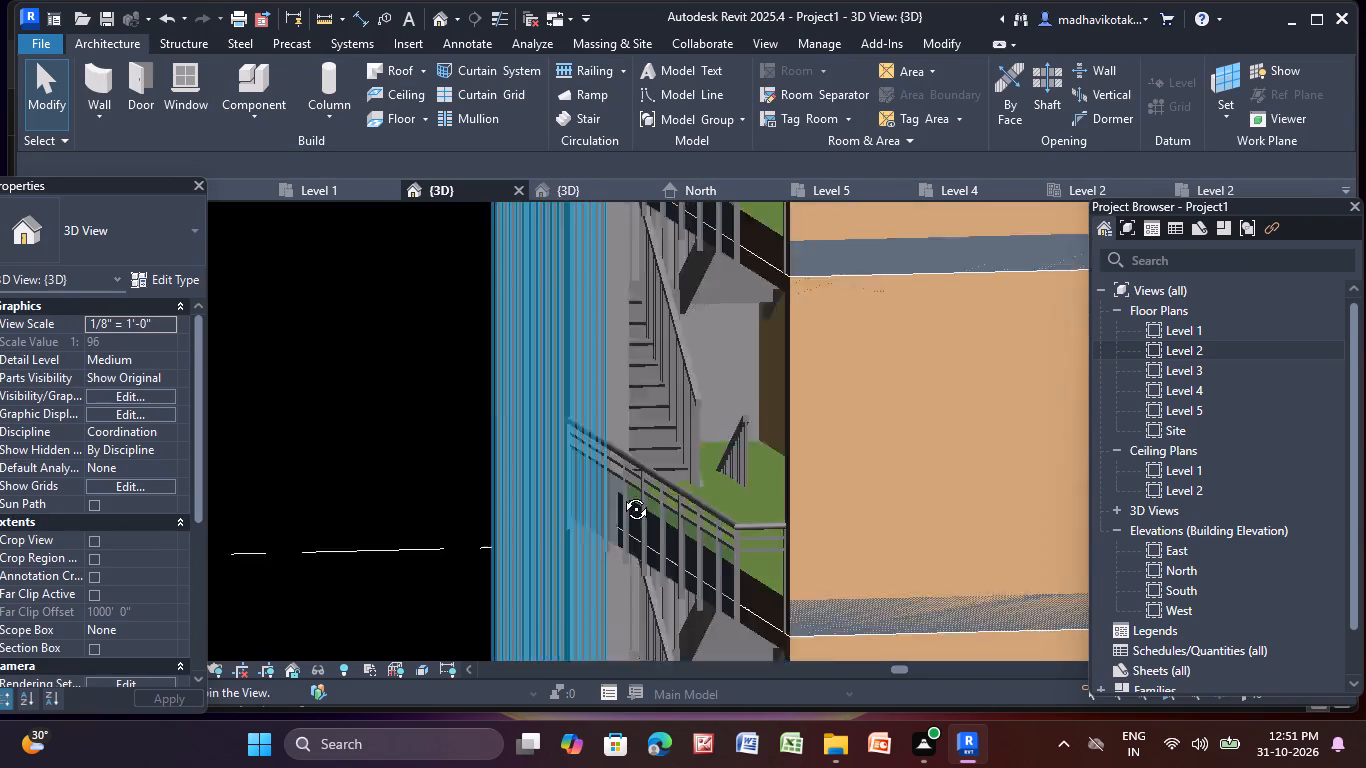
middle_drag(621, 494, 624, 495)
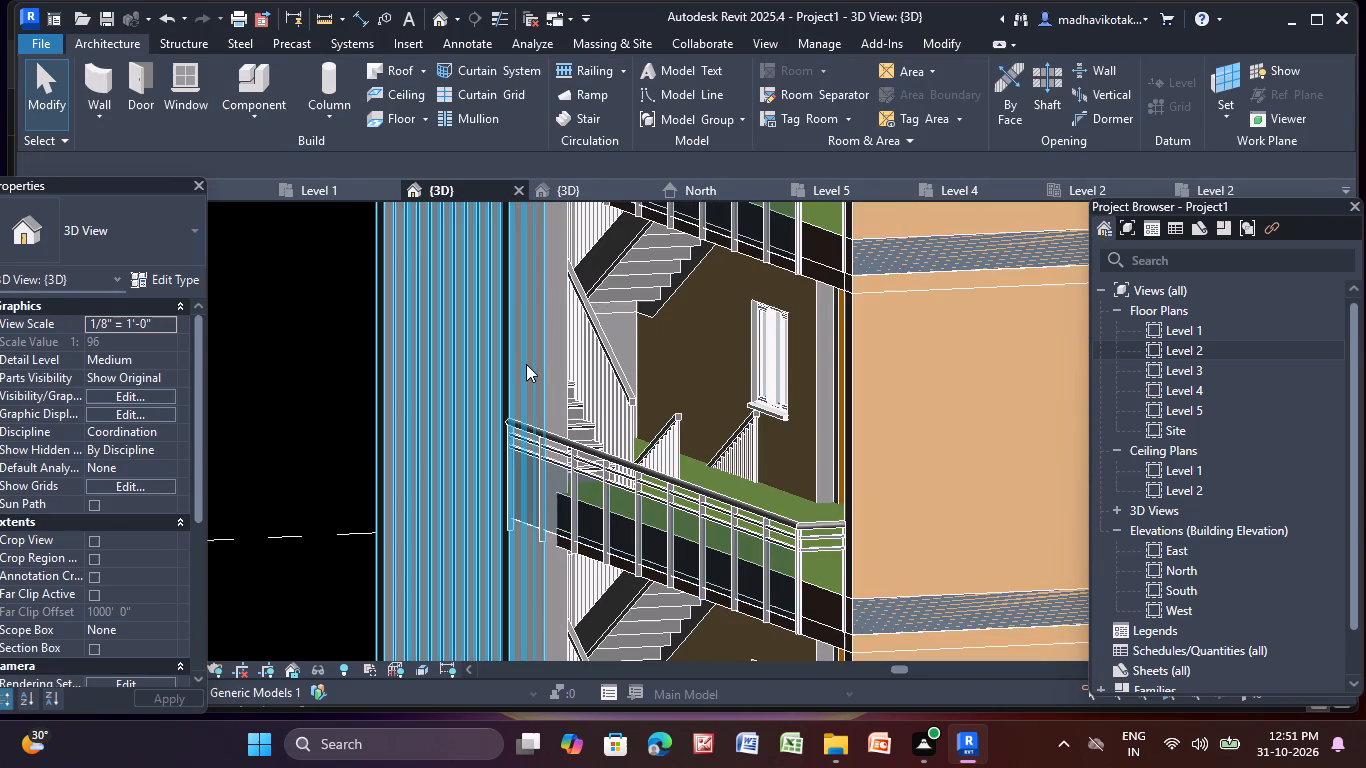
scroll(549, 362, down, 2)
middle_drag(549, 364, 649, 406)
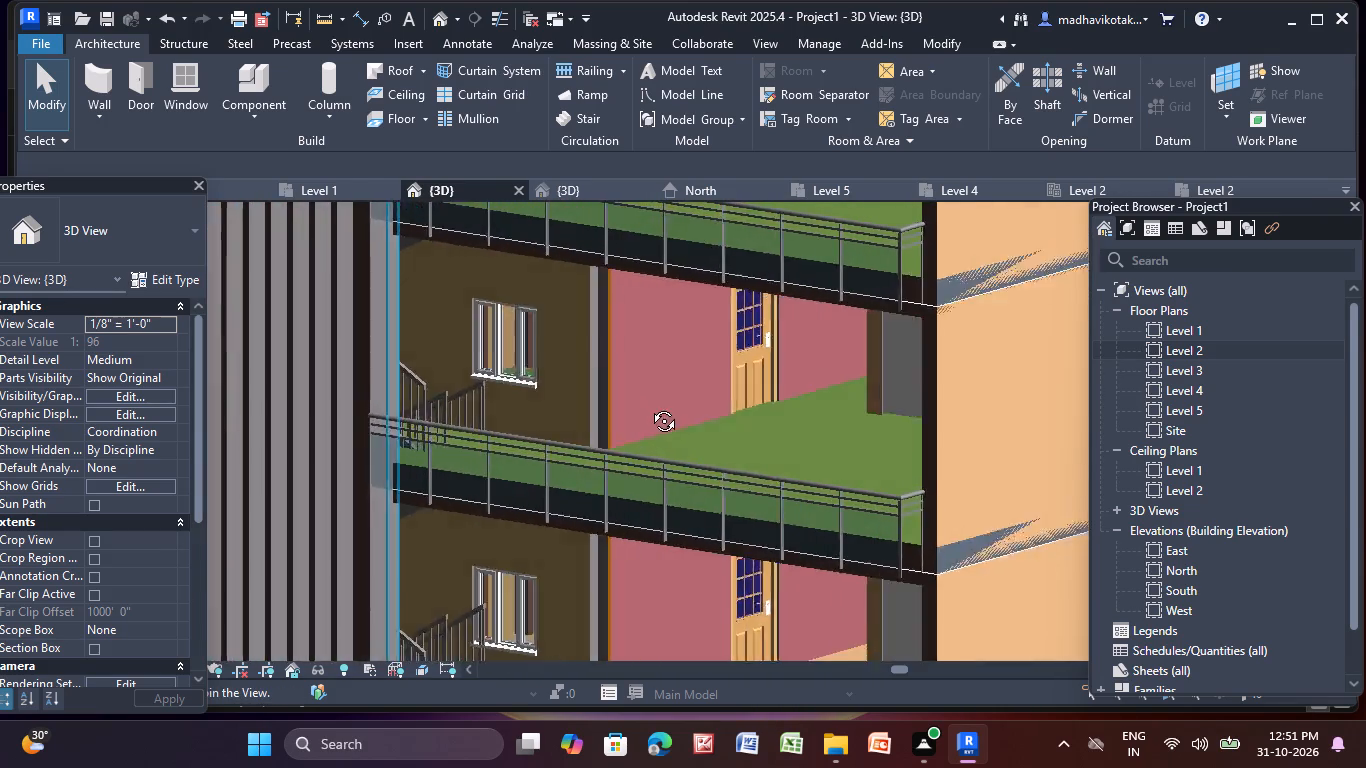
middle_drag(649, 406, 669, 414)
scroll(621, 435, down, 3)
middle_drag(624, 430, 819, 373)
scroll(495, 402, up, 10)
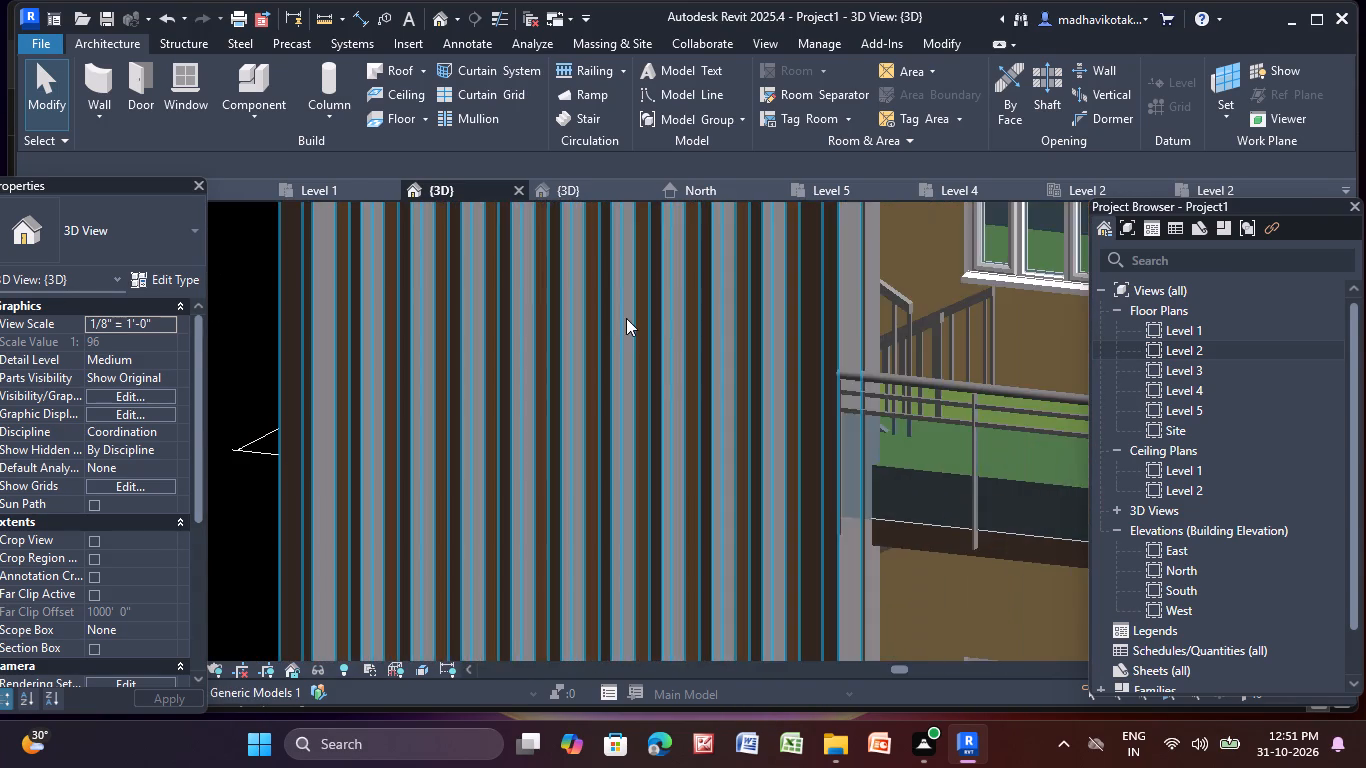
scroll(586, 353, down, 6)
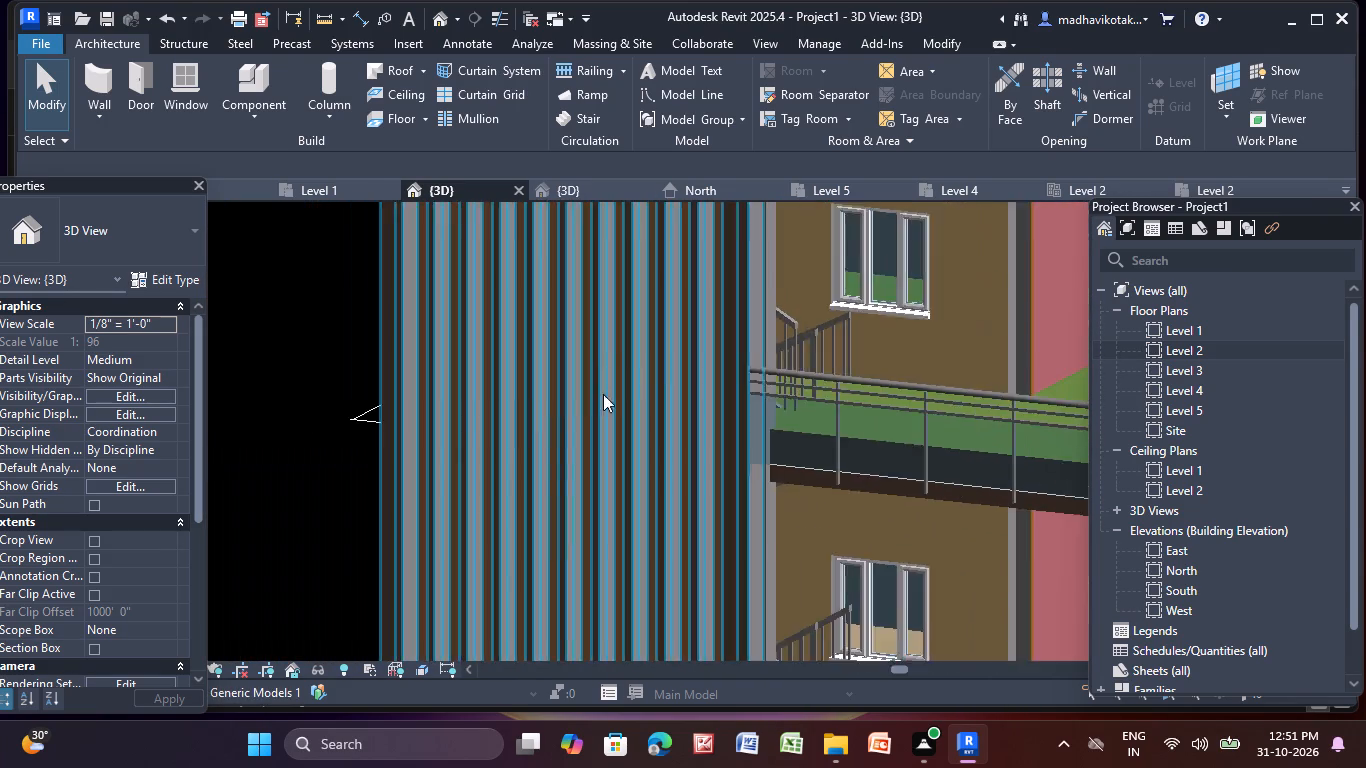
shift+middle_drag(610, 432, 656, 452)
Open the vertical-slat screen model on the front facade for in-place editing.
scroll(415, 424, up, 11)
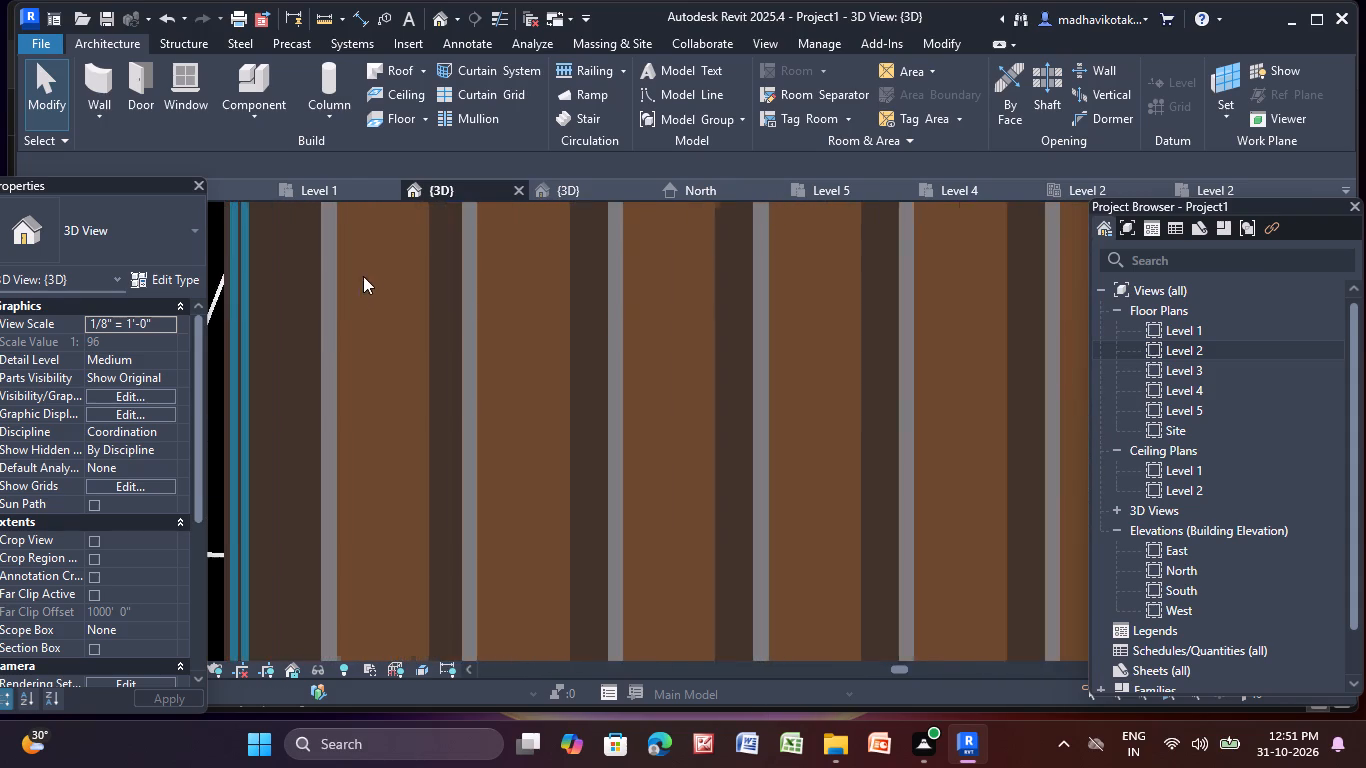
shift+middle_drag(529, 385, 491, 396)
scroll(489, 396, up, 5)
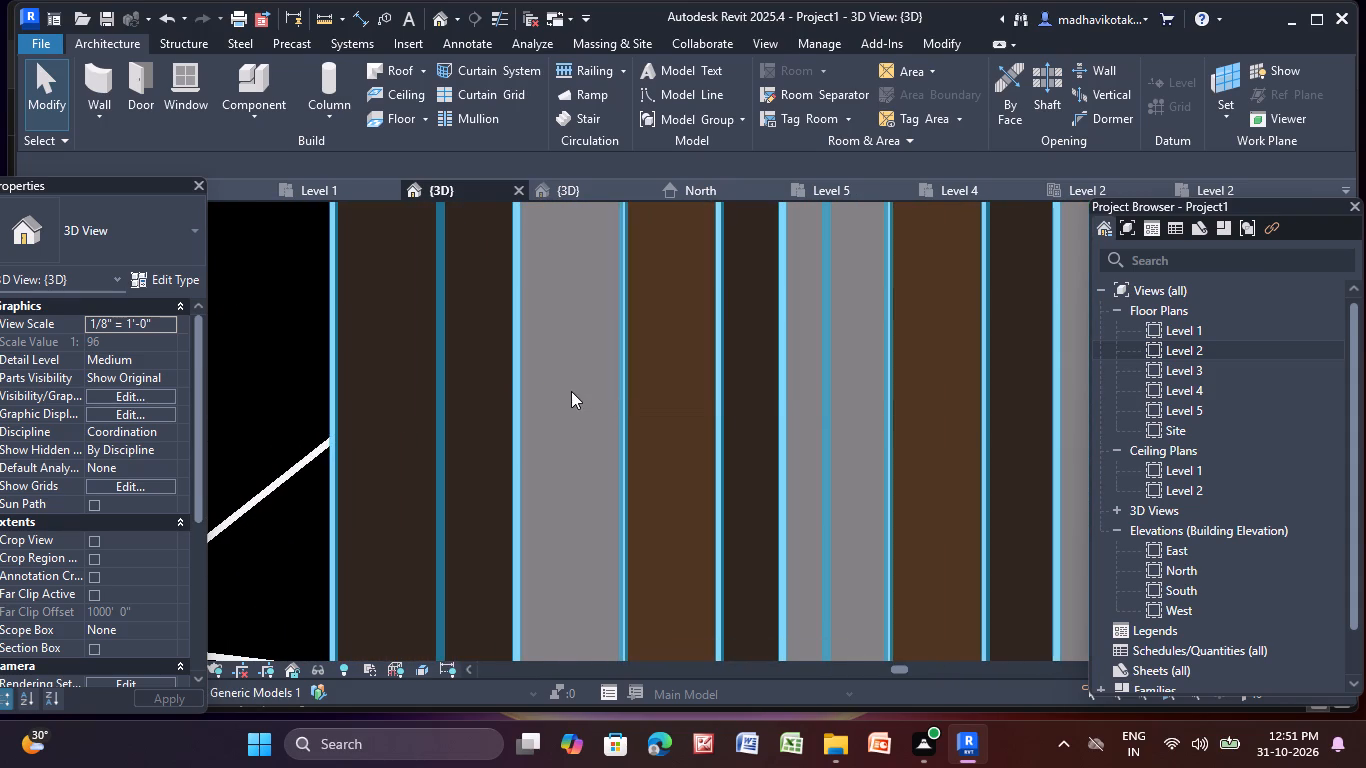
click(571, 391)
click(900, 94)
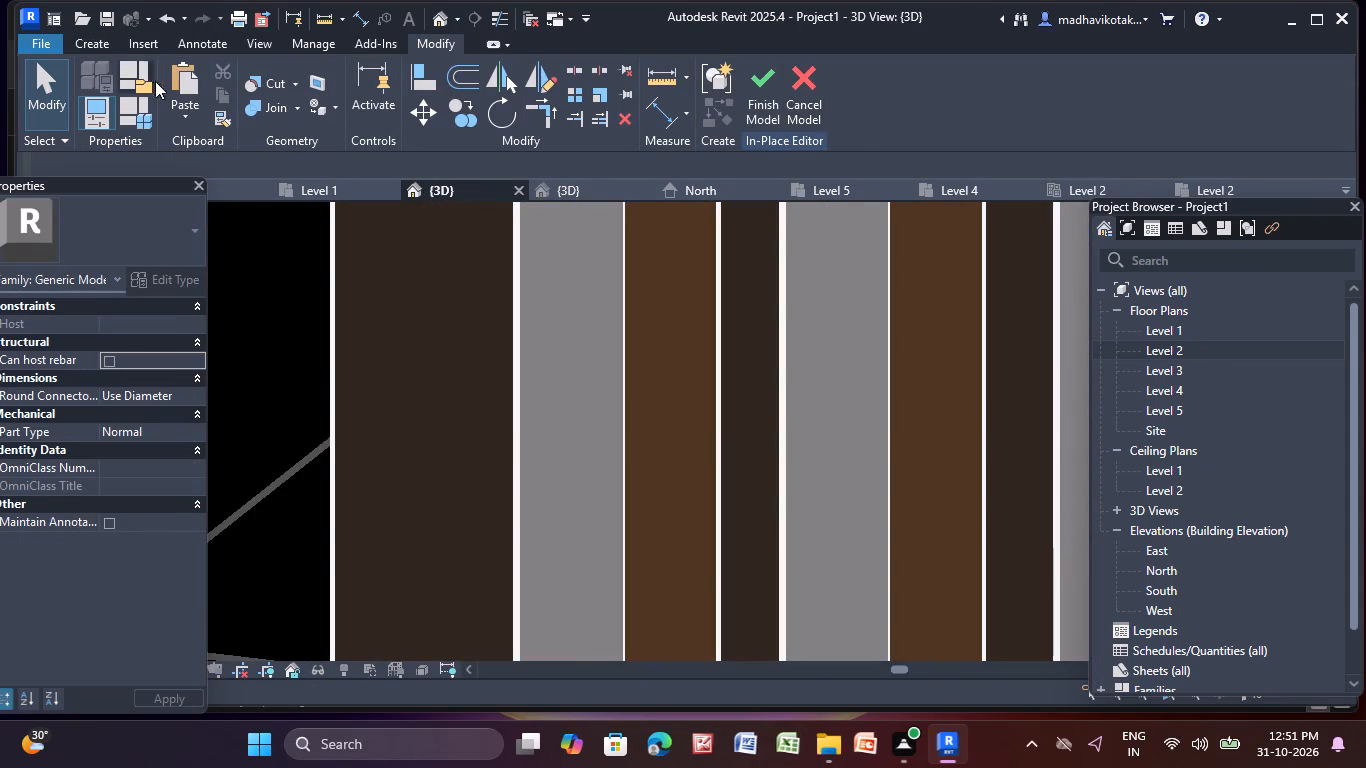
Paint the first five grey slat faces of the screen with the Doors - Glazing Bars material.
click(332, 105)
click(346, 137)
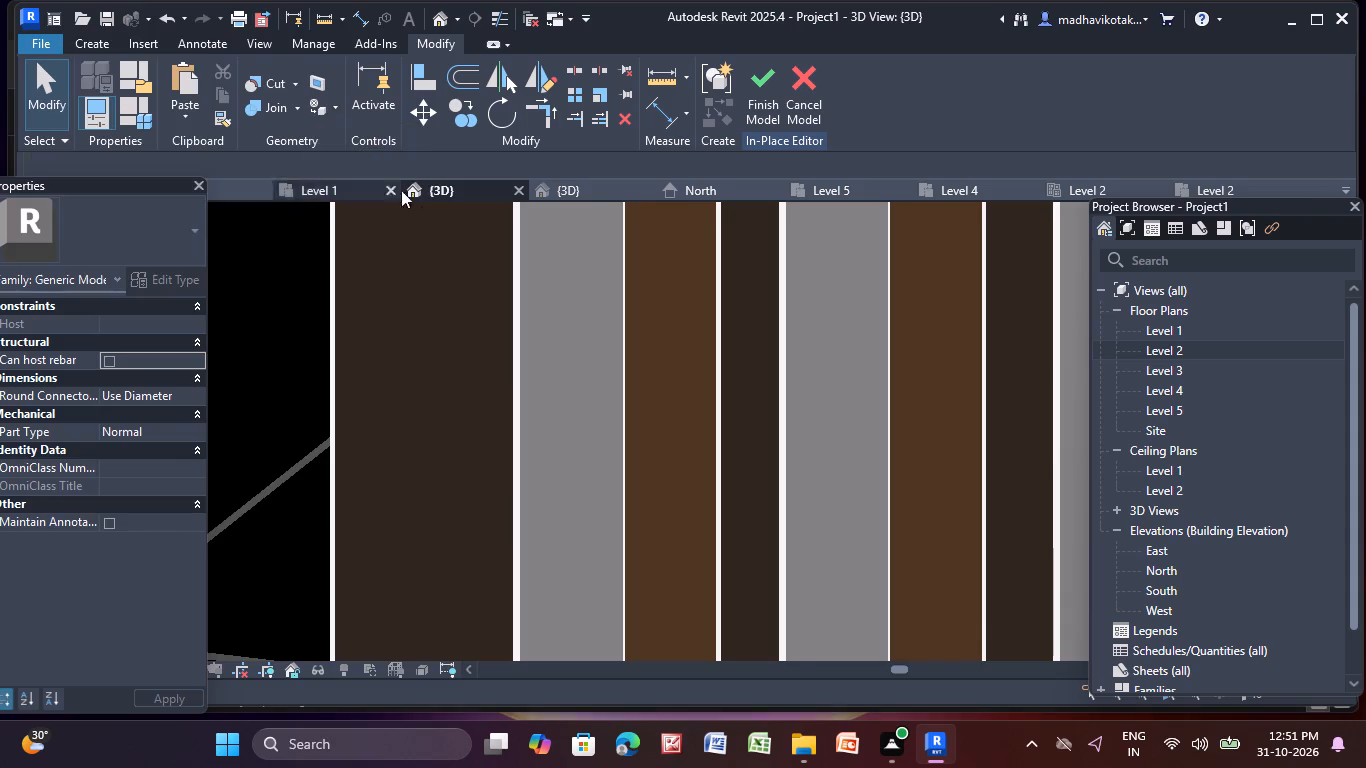
click(549, 296)
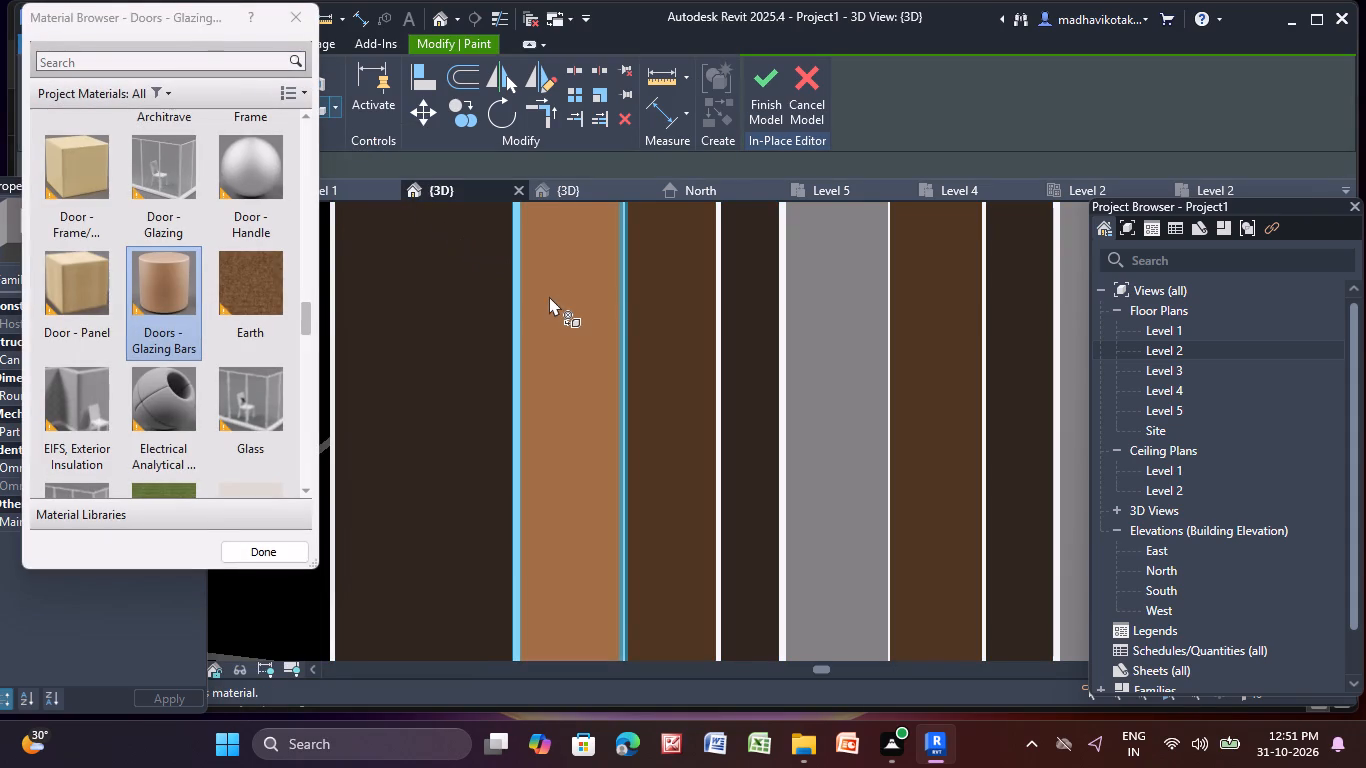
middle_drag(768, 340, 695, 356)
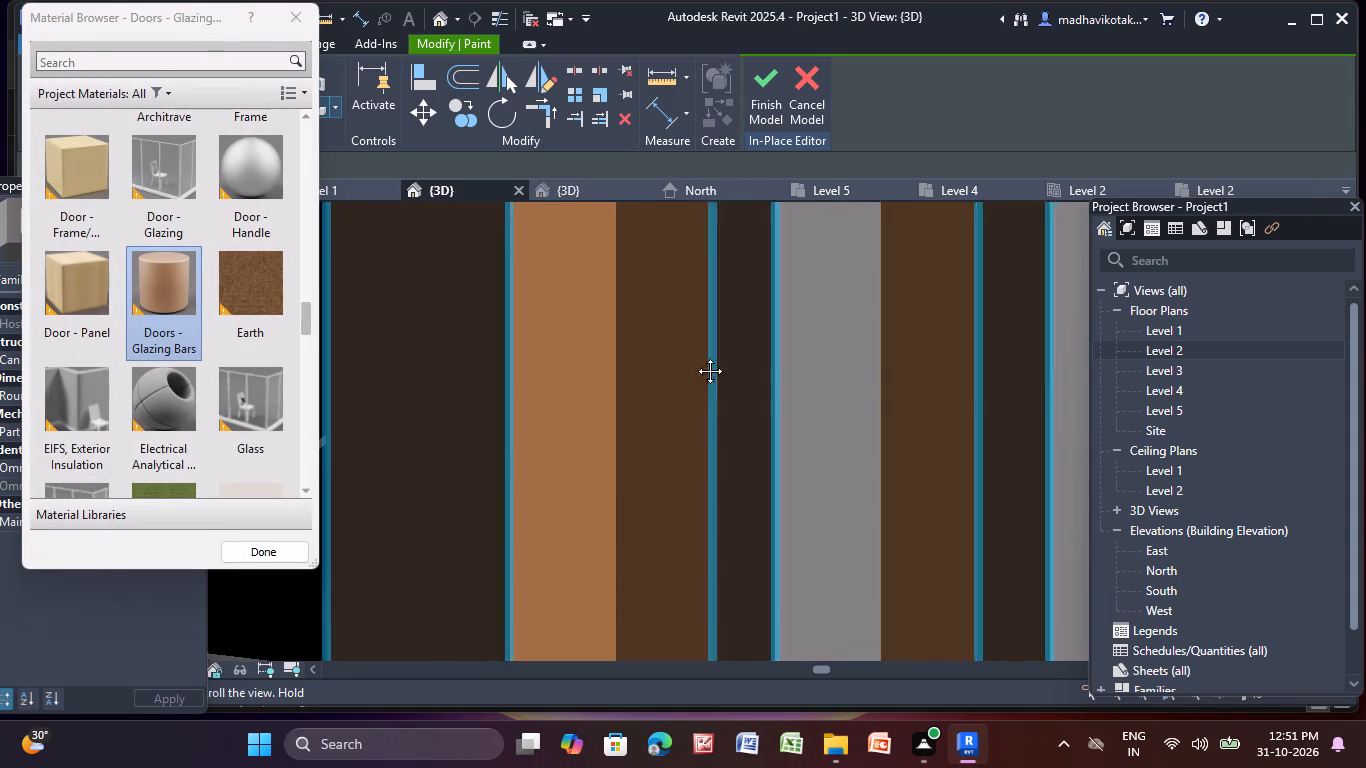
middle_drag(695, 356, 494, 337)
click(534, 356)
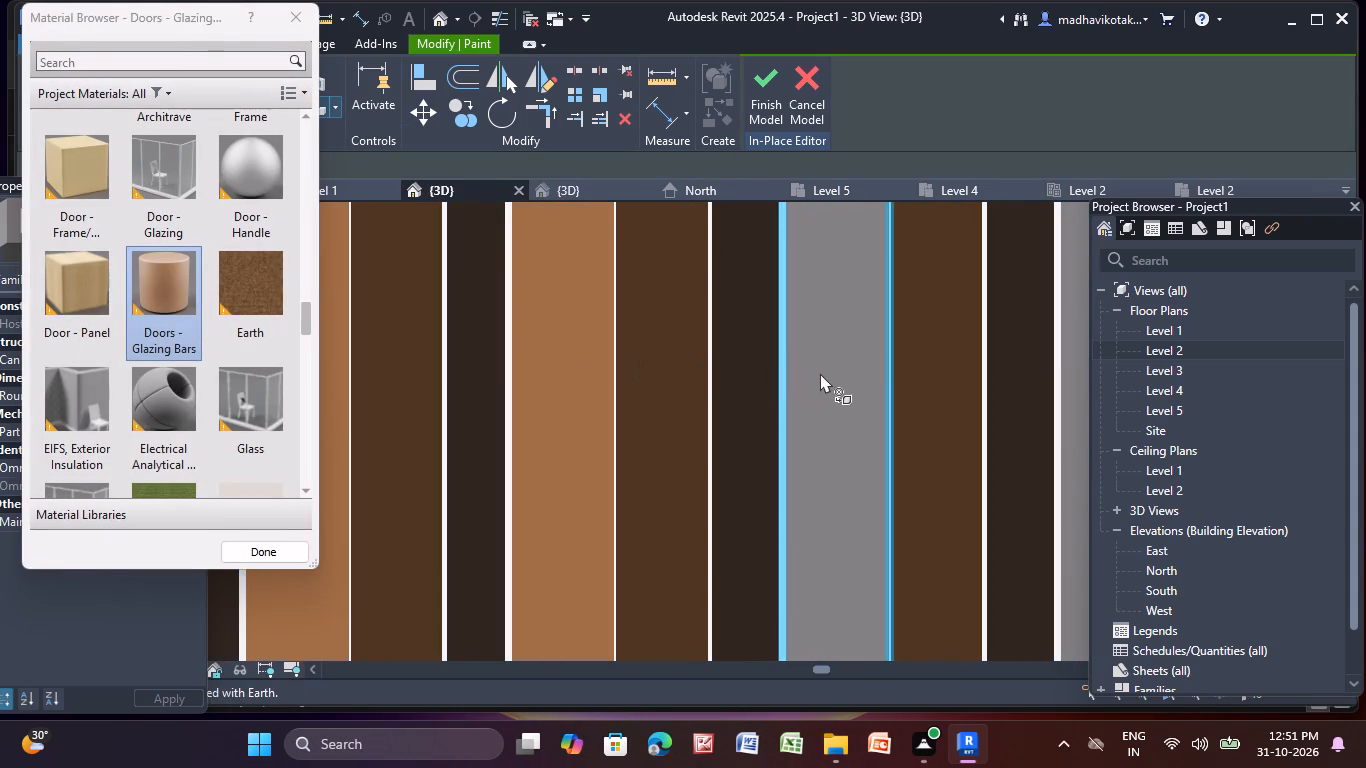
click(820, 373)
scroll(820, 373, down, 2)
middle_drag(820, 373, 359, 295)
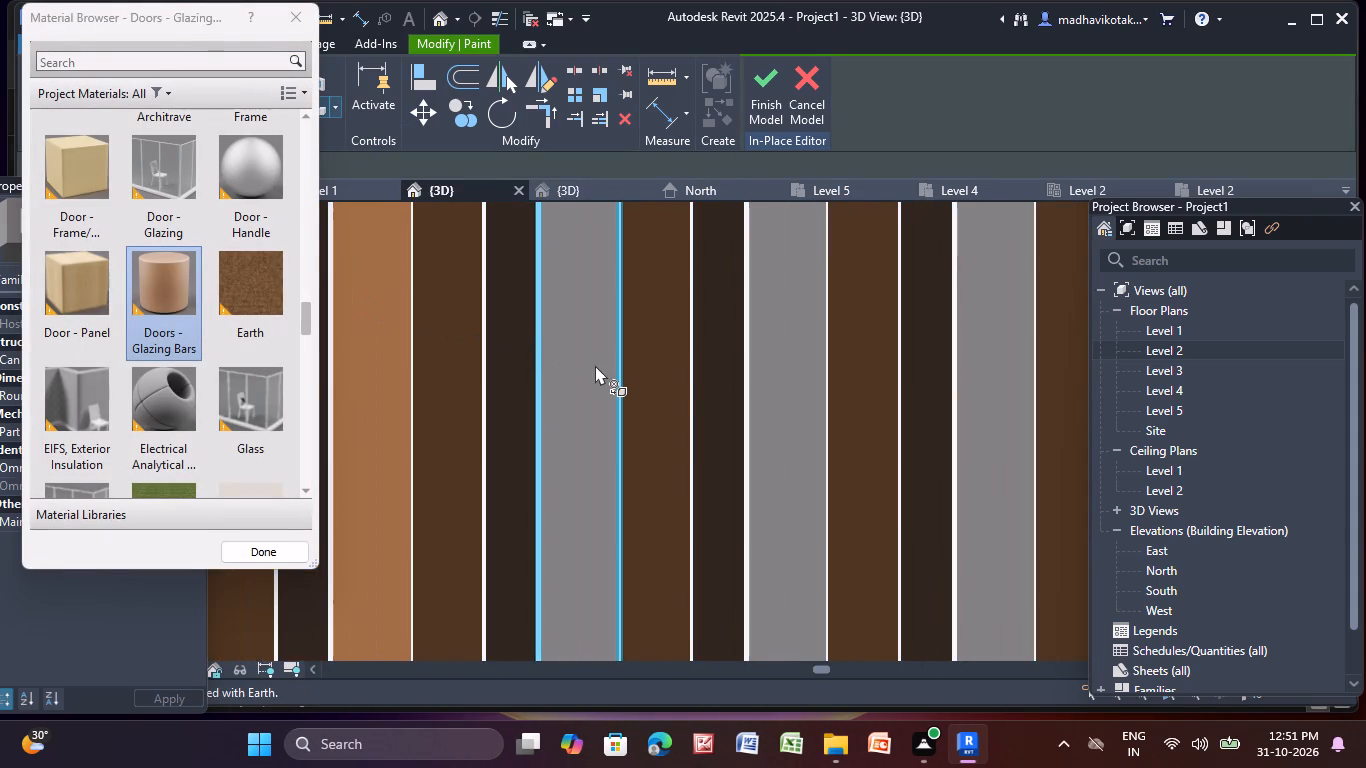
click(595, 365)
click(786, 397)
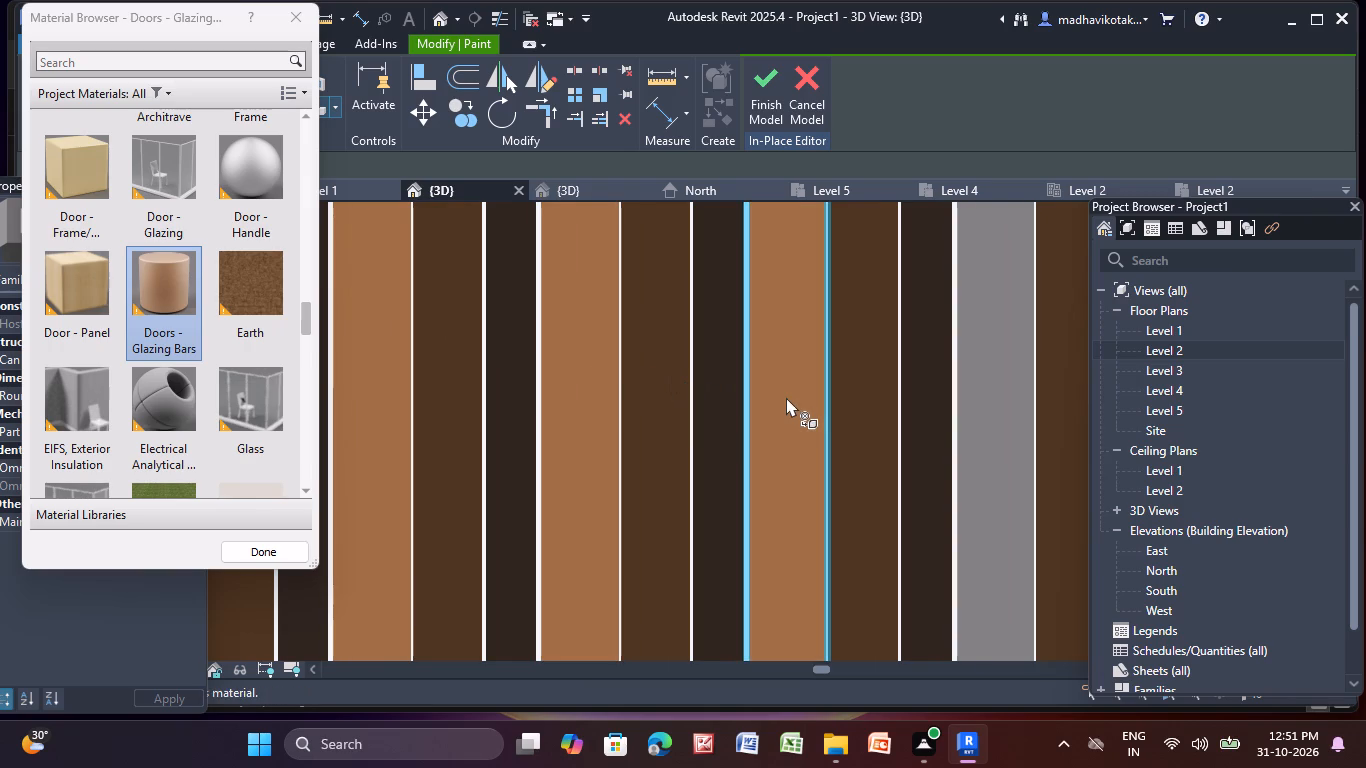
Paint the remaining five grey slat faces toward the balcony with Doors - Glazing Bars.
scroll(786, 397, down, 1)
middle_drag(786, 397, 547, 383)
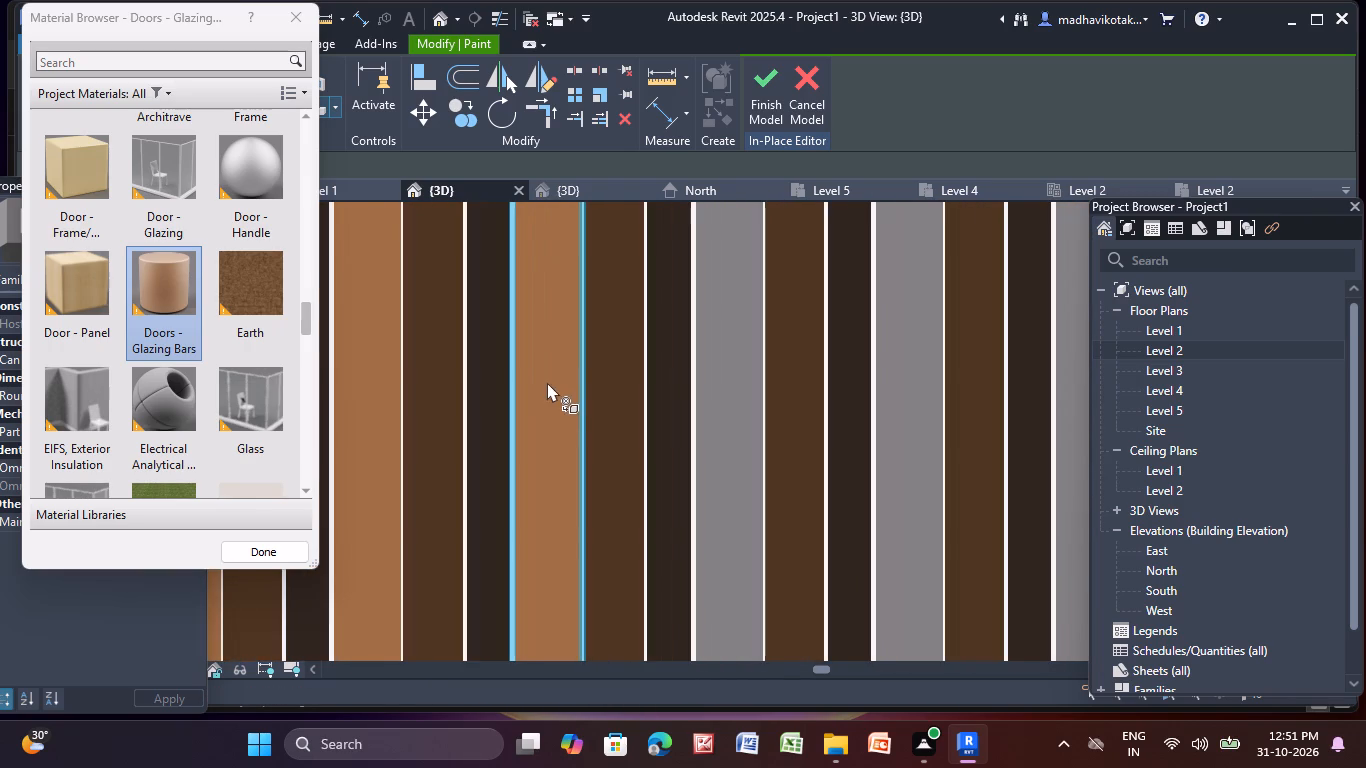
click(718, 429)
scroll(718, 429, down, 2)
middle_drag(719, 429, 417, 359)
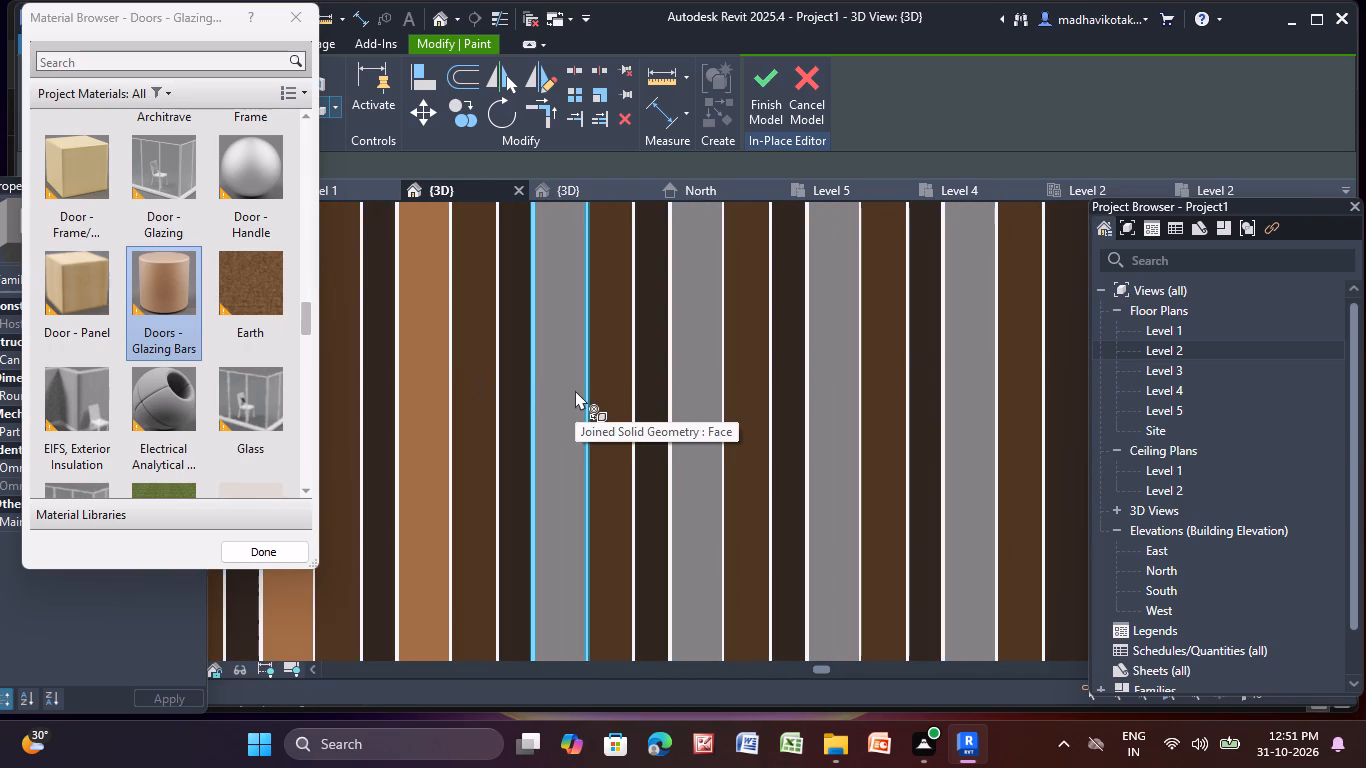
click(575, 390)
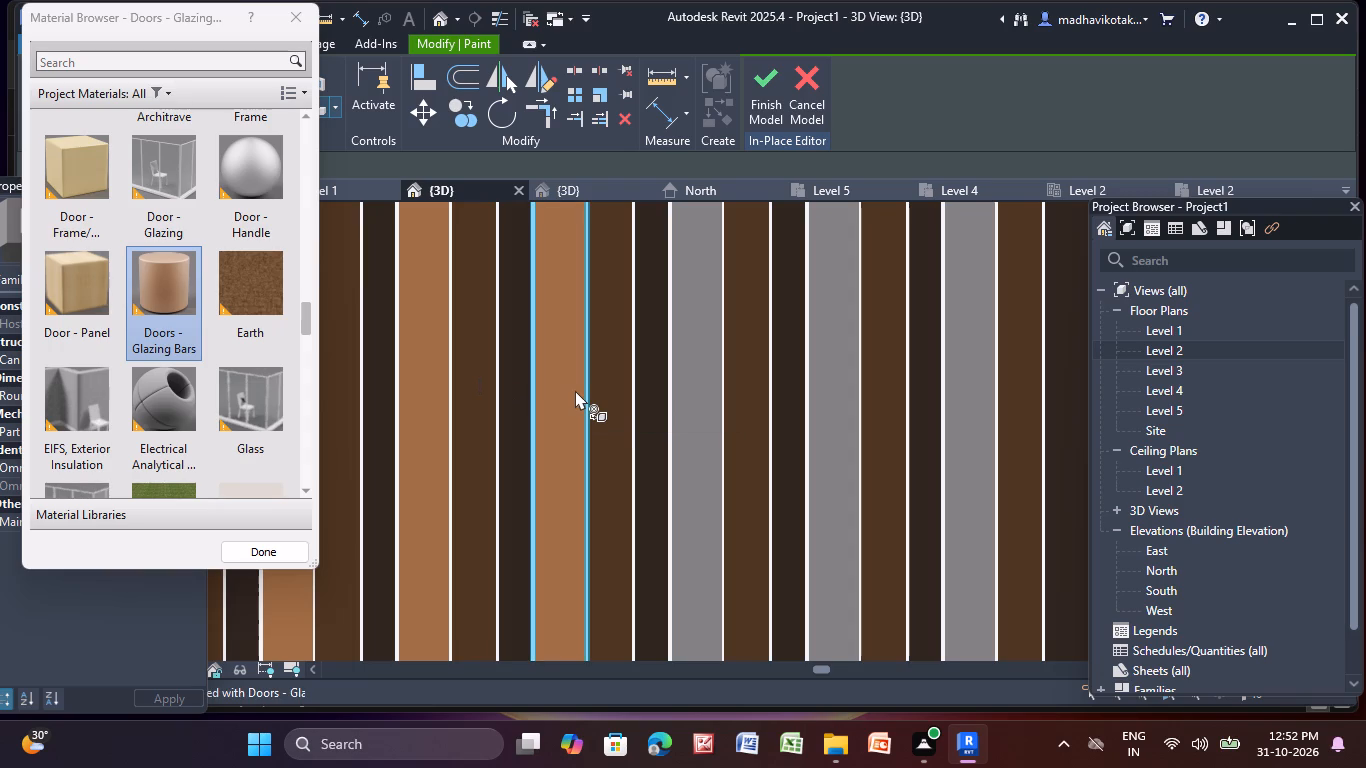
click(703, 390)
scroll(703, 390, down, 2)
middle_drag(700, 390, 436, 328)
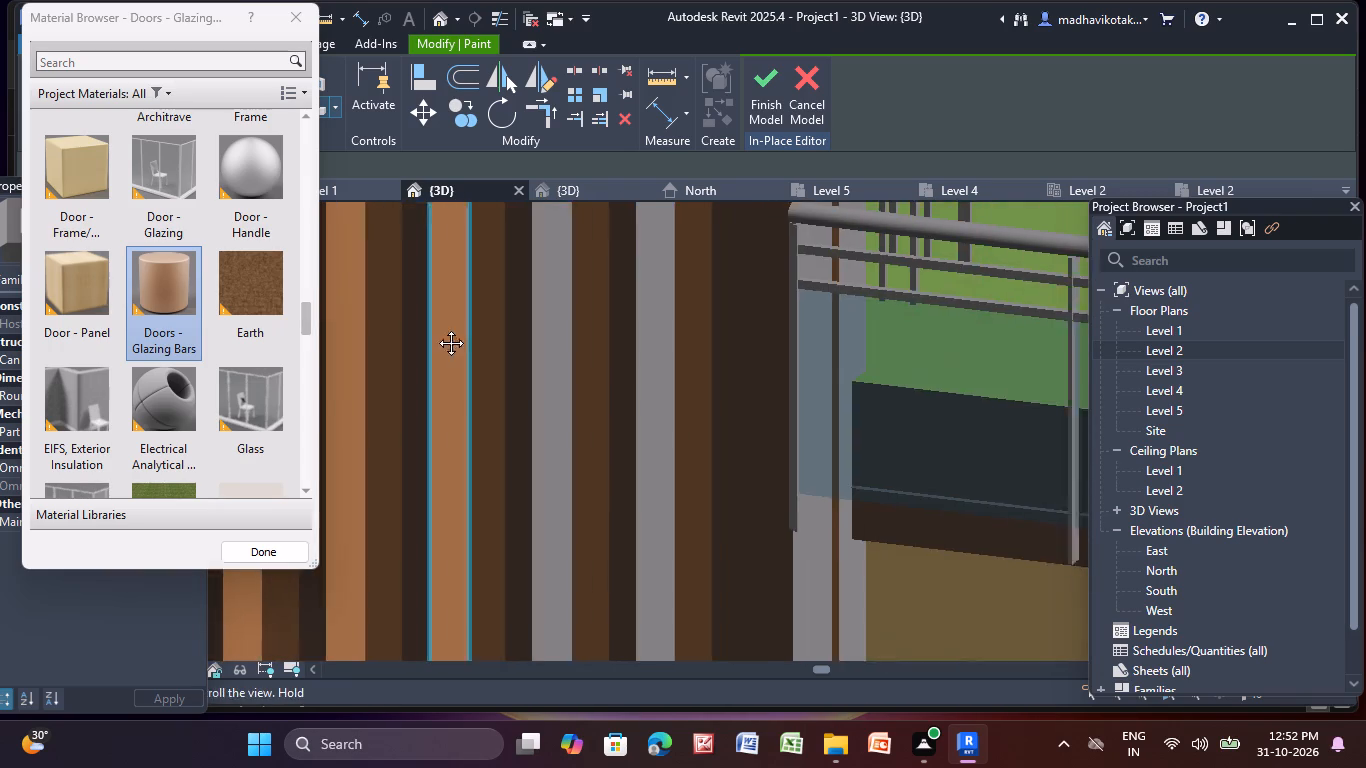
middle_drag(436, 328, 430, 325)
click(534, 361)
click(640, 393)
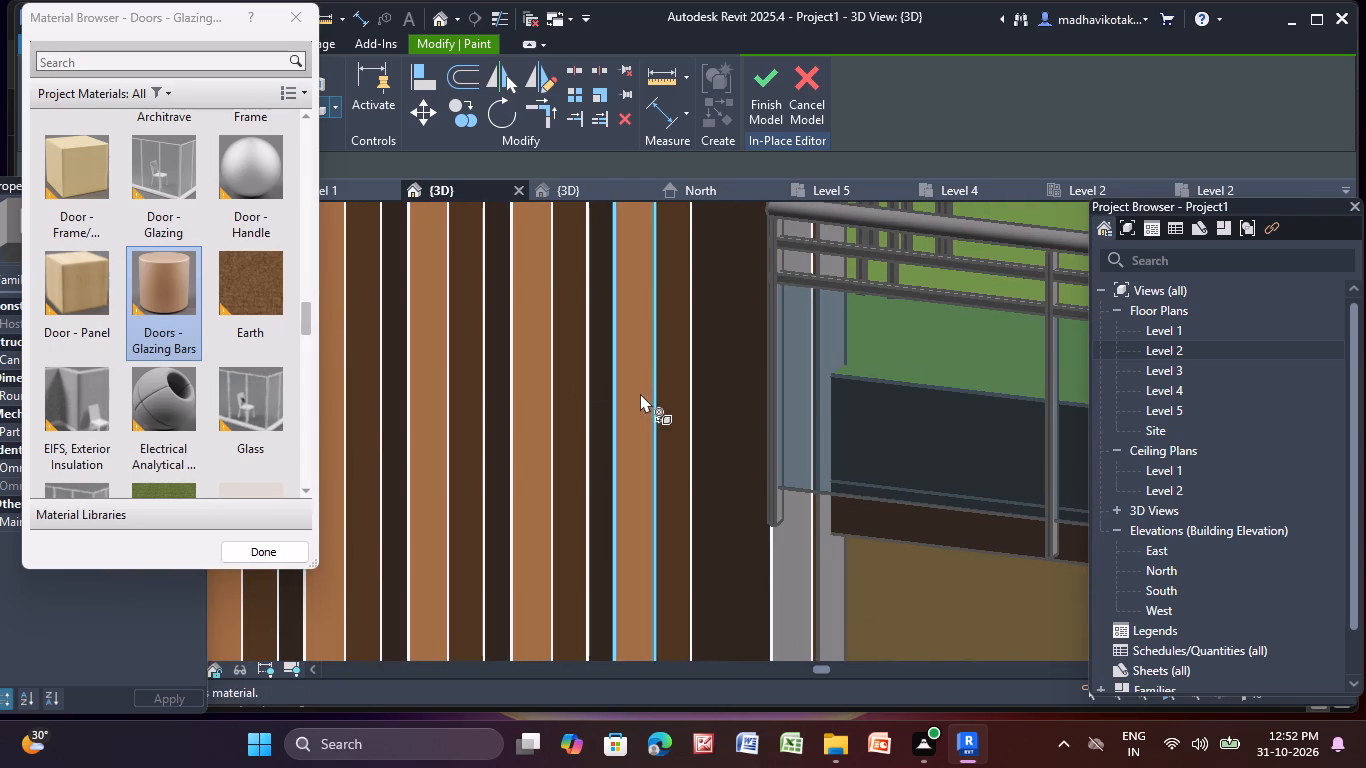
Paint the two grey vertical strips where the slat screen meets the balcony with Doors - Glazing Bars.
scroll(640, 393, down, 2)
middle_drag(640, 393, 343, 269)
scroll(481, 391, up, 4)
click(437, 412)
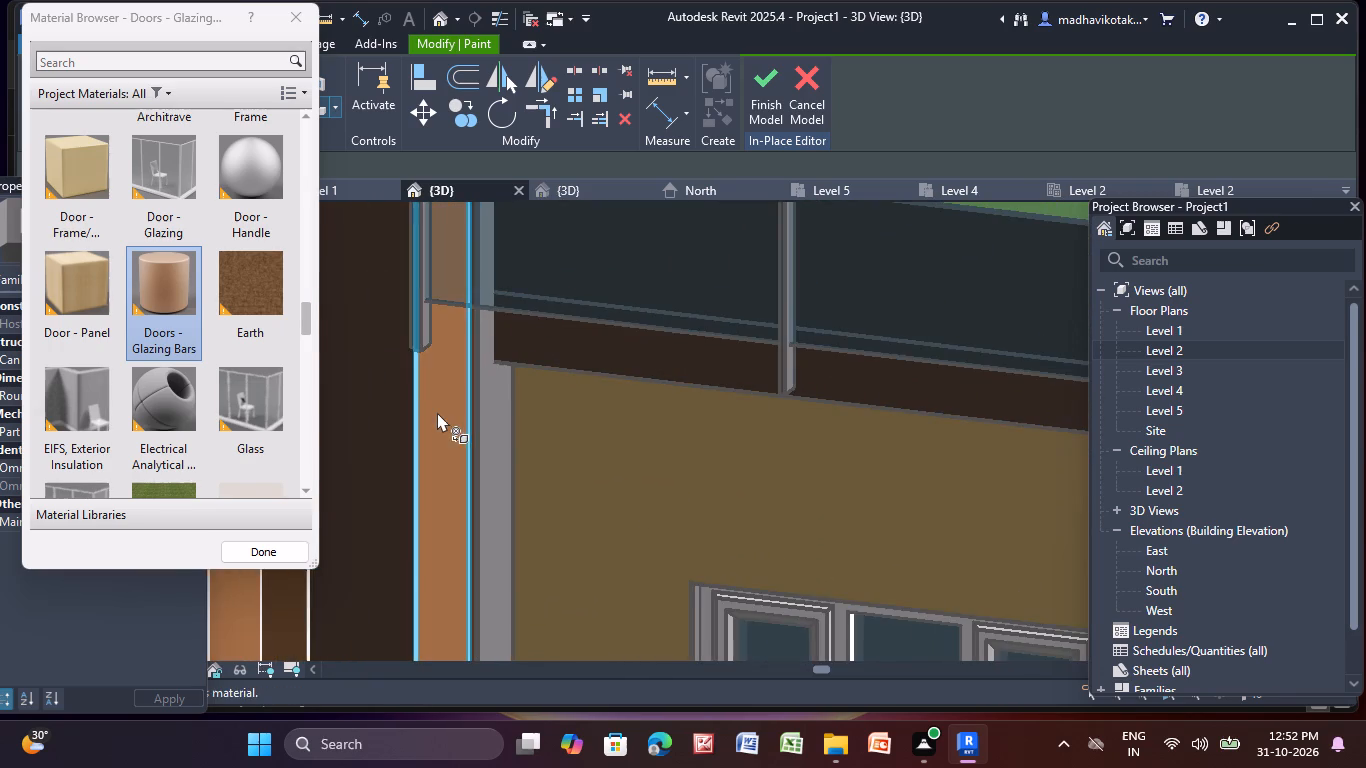
scroll(439, 410, down, 1)
middle_drag(439, 410, 336, 350)
scroll(438, 385, up, 4)
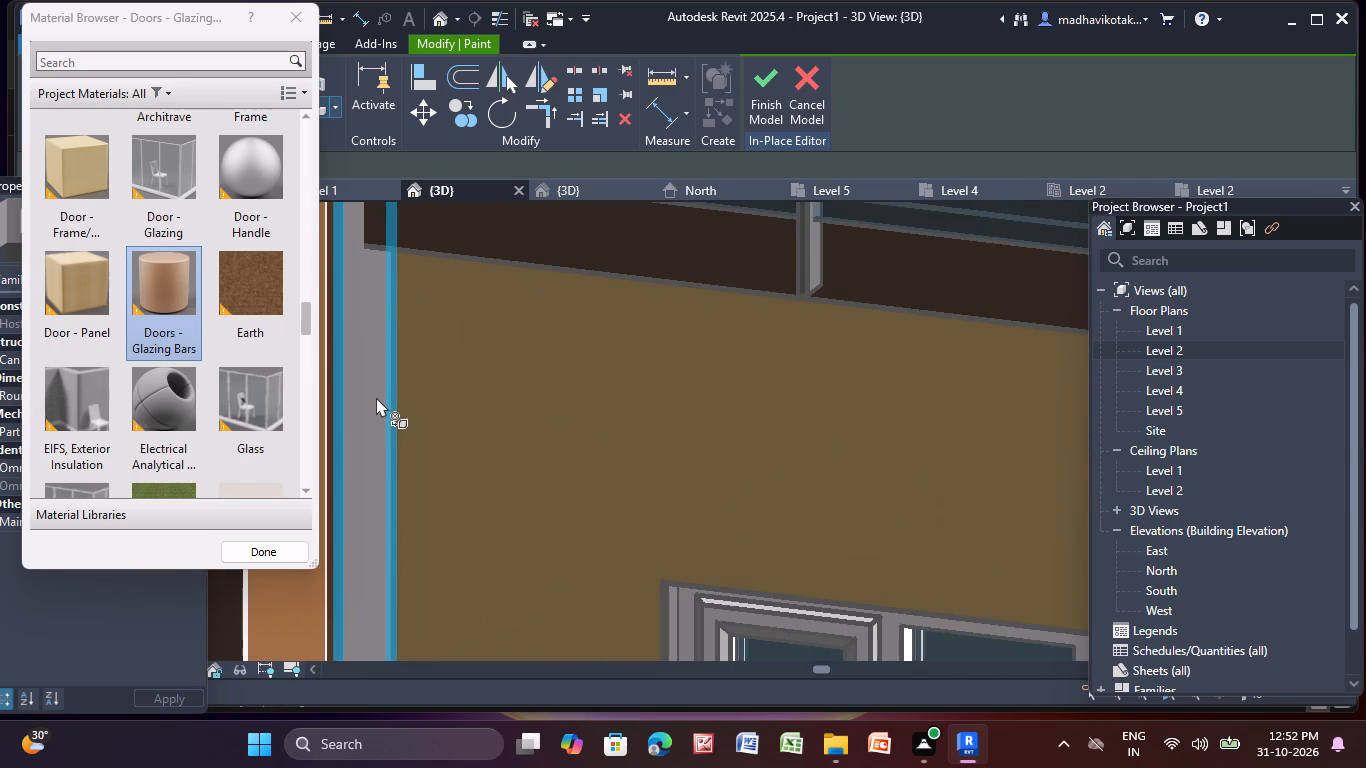
click(376, 397)
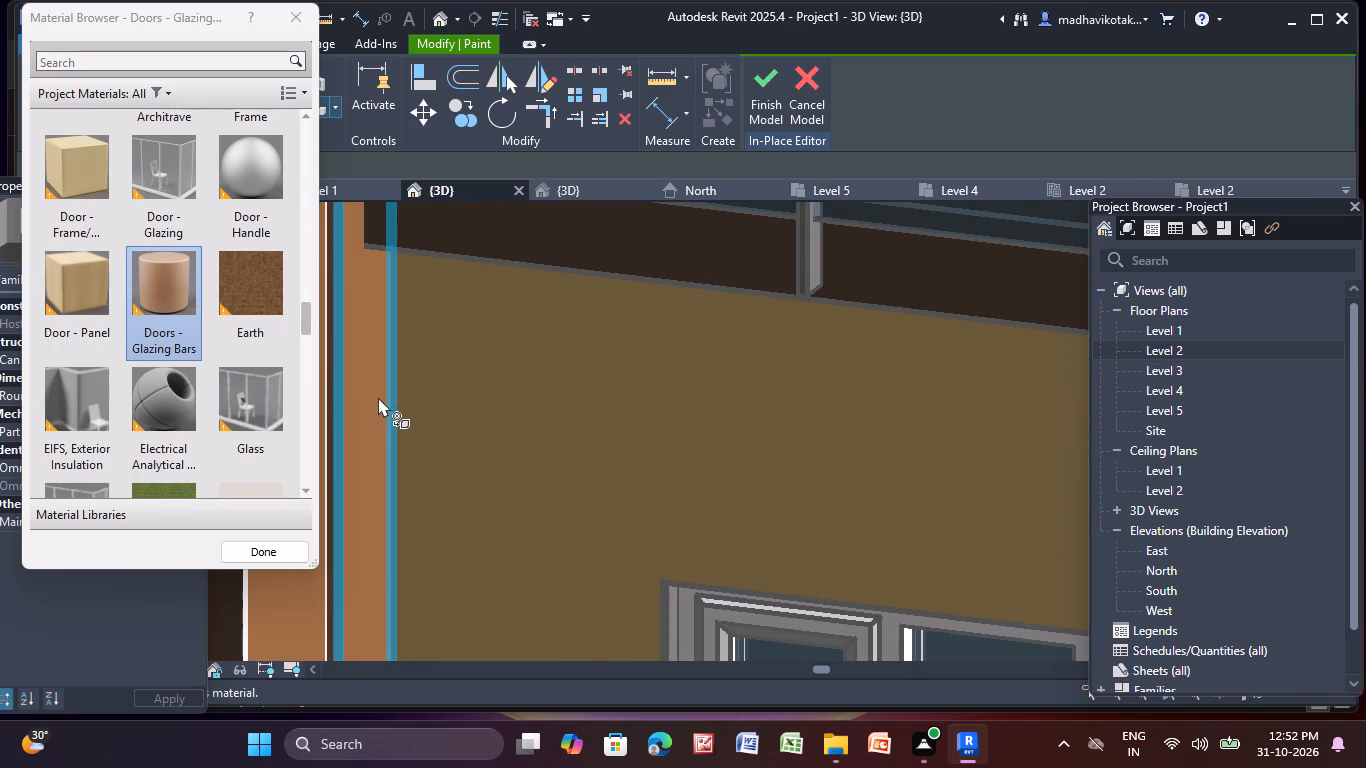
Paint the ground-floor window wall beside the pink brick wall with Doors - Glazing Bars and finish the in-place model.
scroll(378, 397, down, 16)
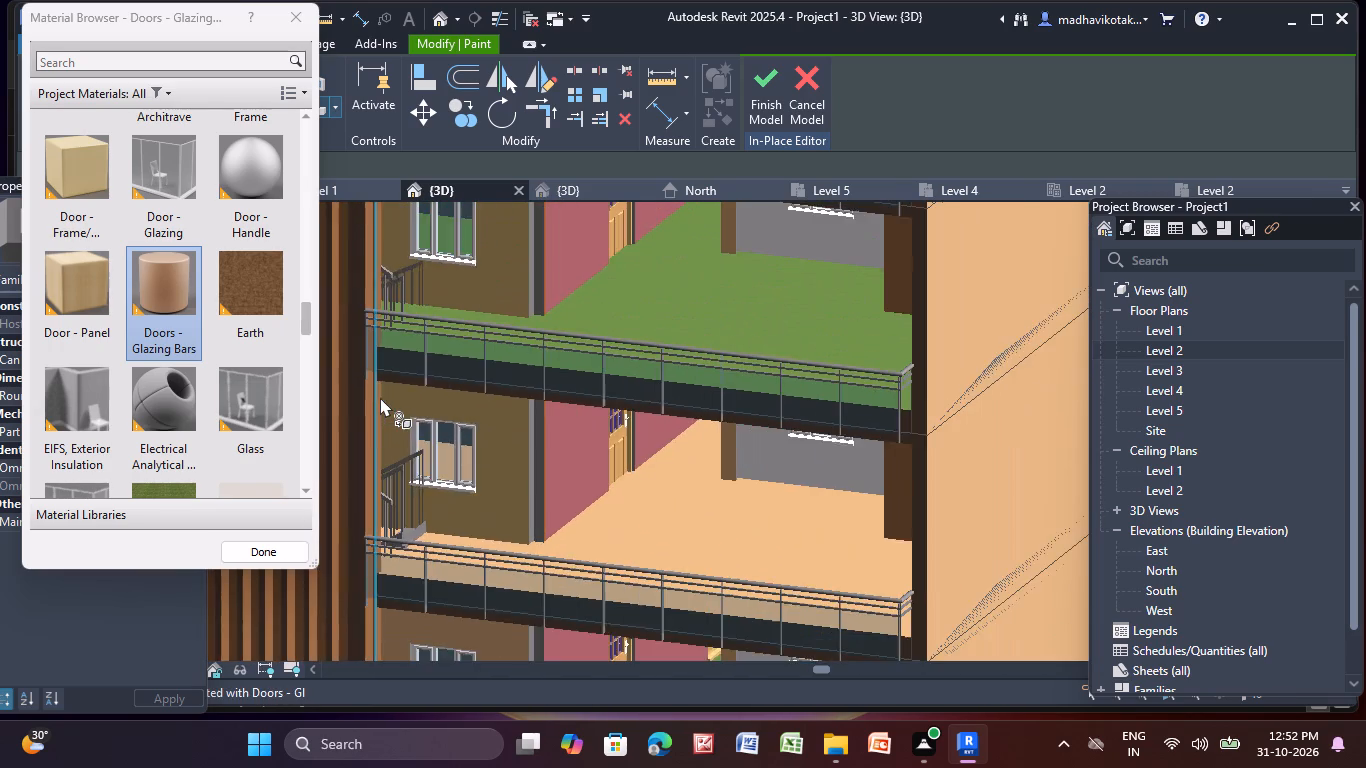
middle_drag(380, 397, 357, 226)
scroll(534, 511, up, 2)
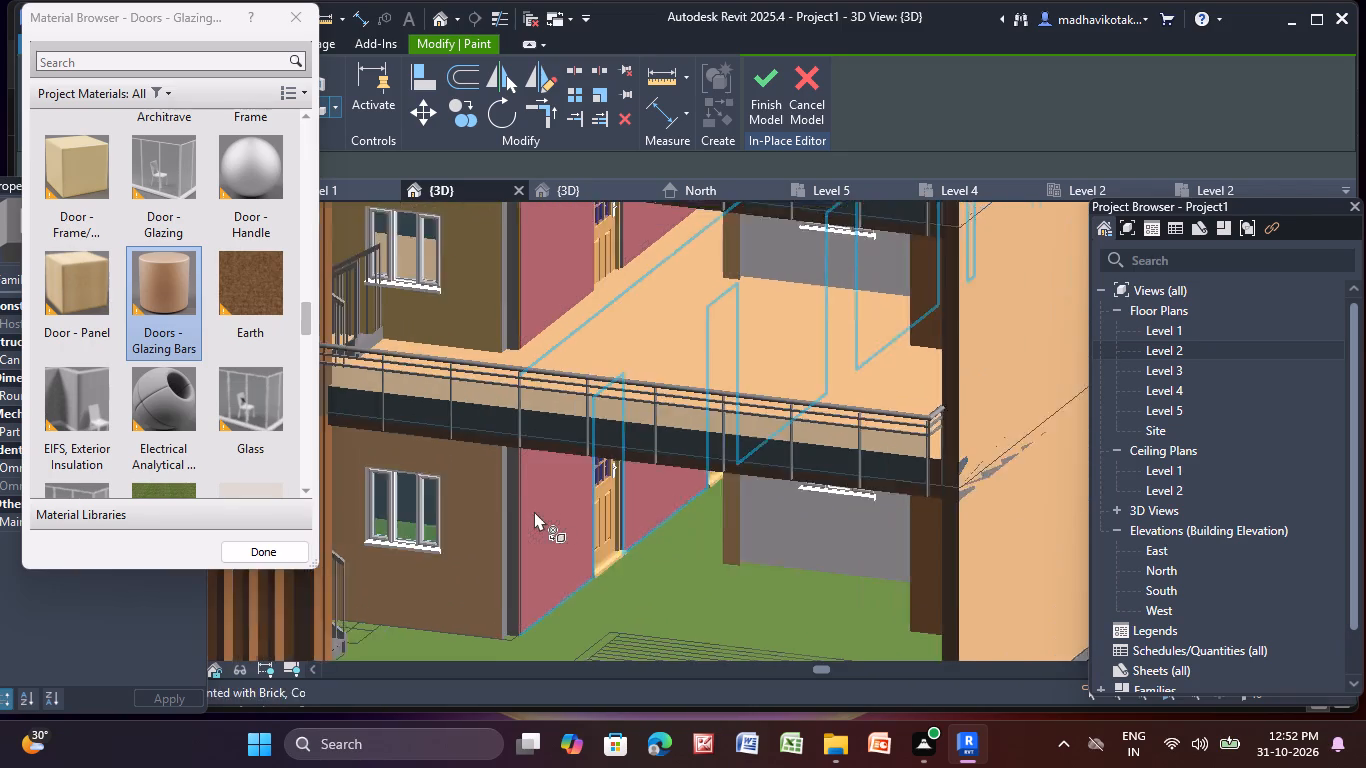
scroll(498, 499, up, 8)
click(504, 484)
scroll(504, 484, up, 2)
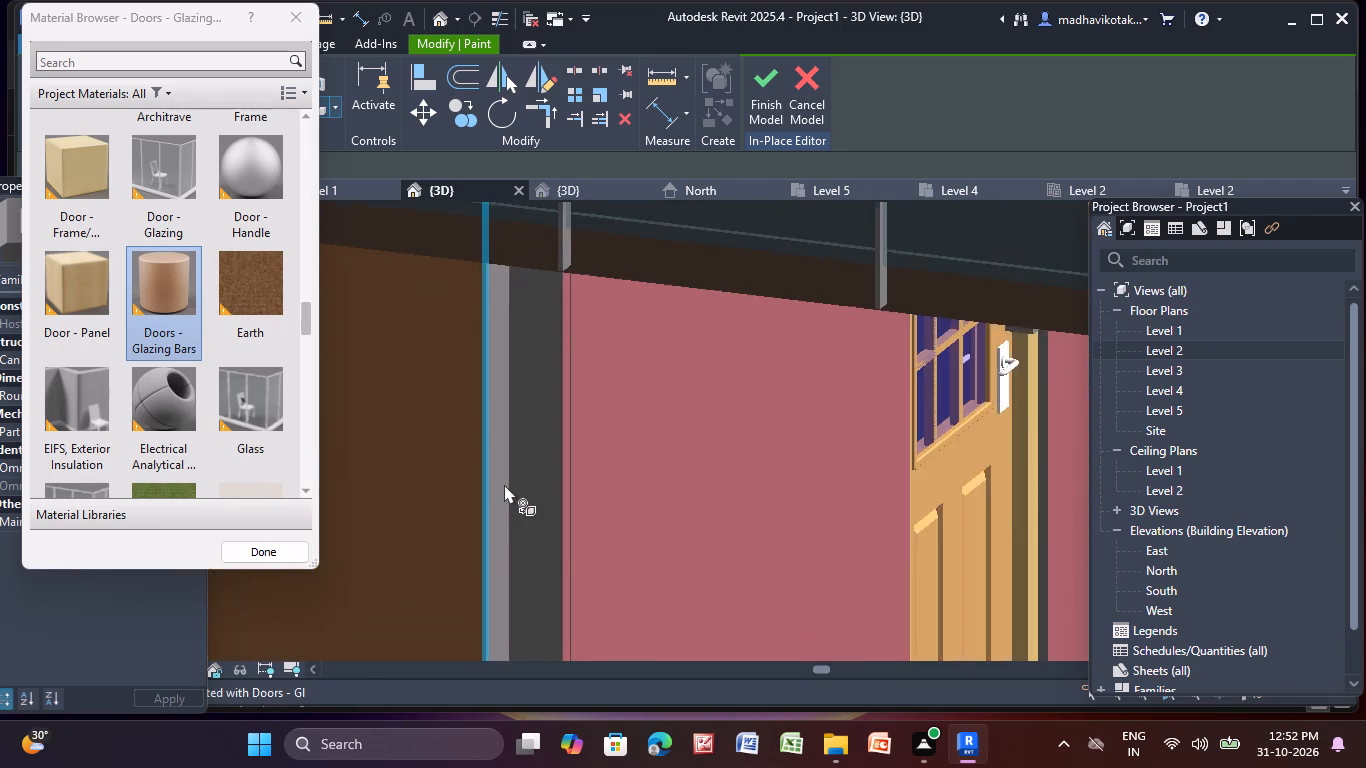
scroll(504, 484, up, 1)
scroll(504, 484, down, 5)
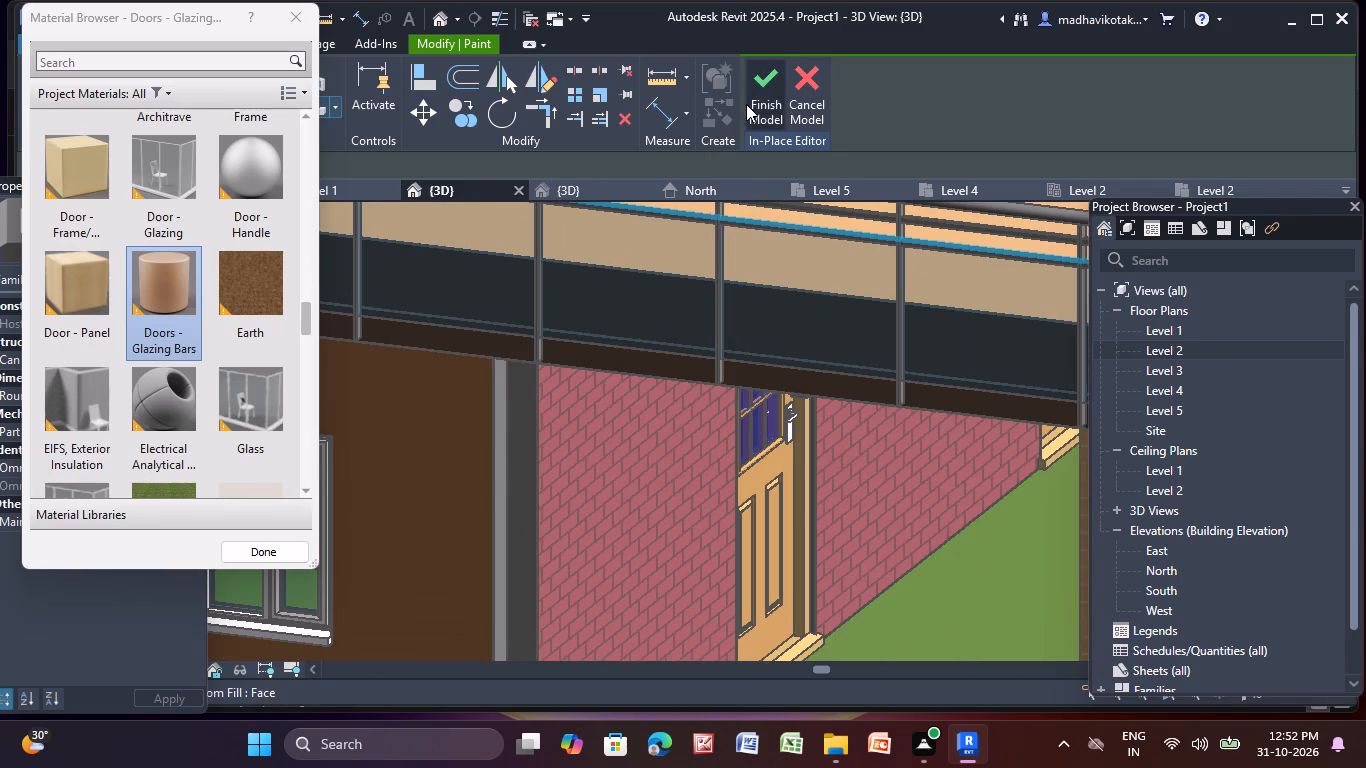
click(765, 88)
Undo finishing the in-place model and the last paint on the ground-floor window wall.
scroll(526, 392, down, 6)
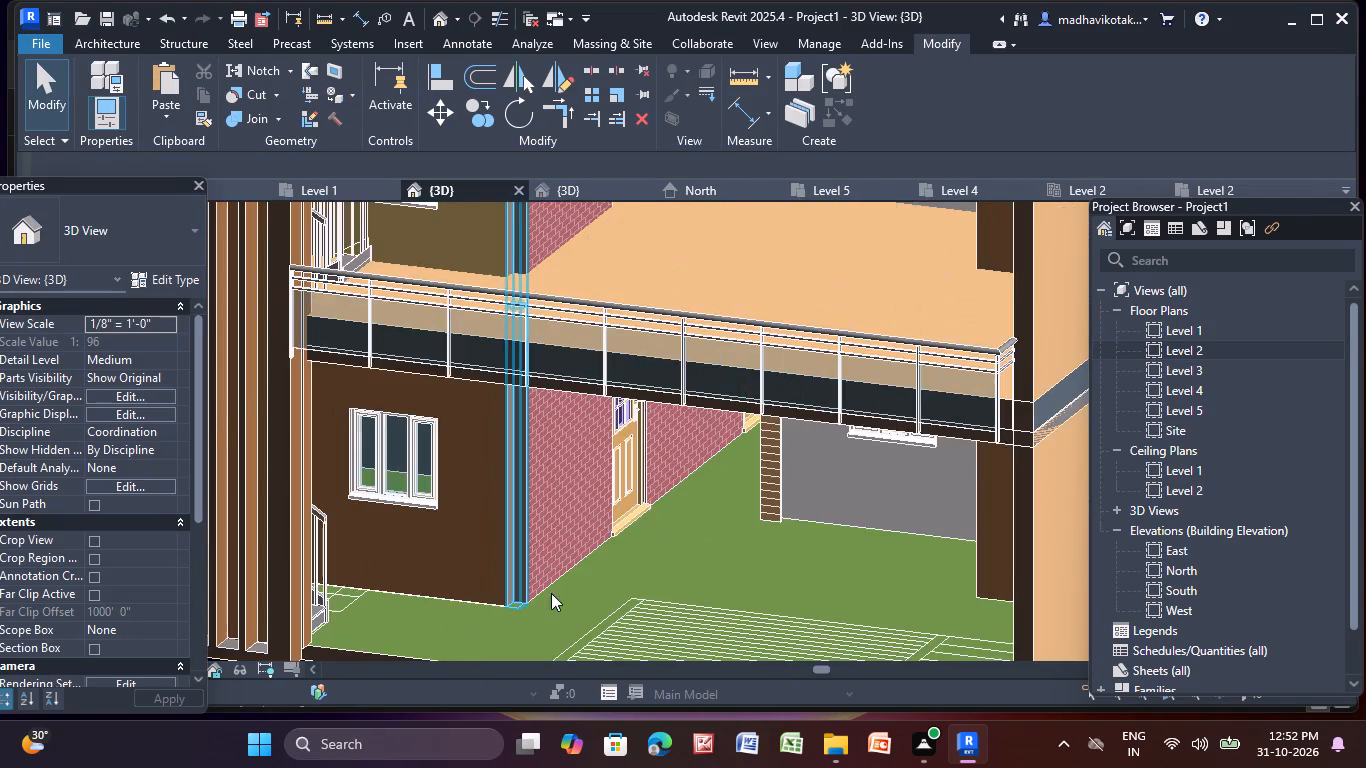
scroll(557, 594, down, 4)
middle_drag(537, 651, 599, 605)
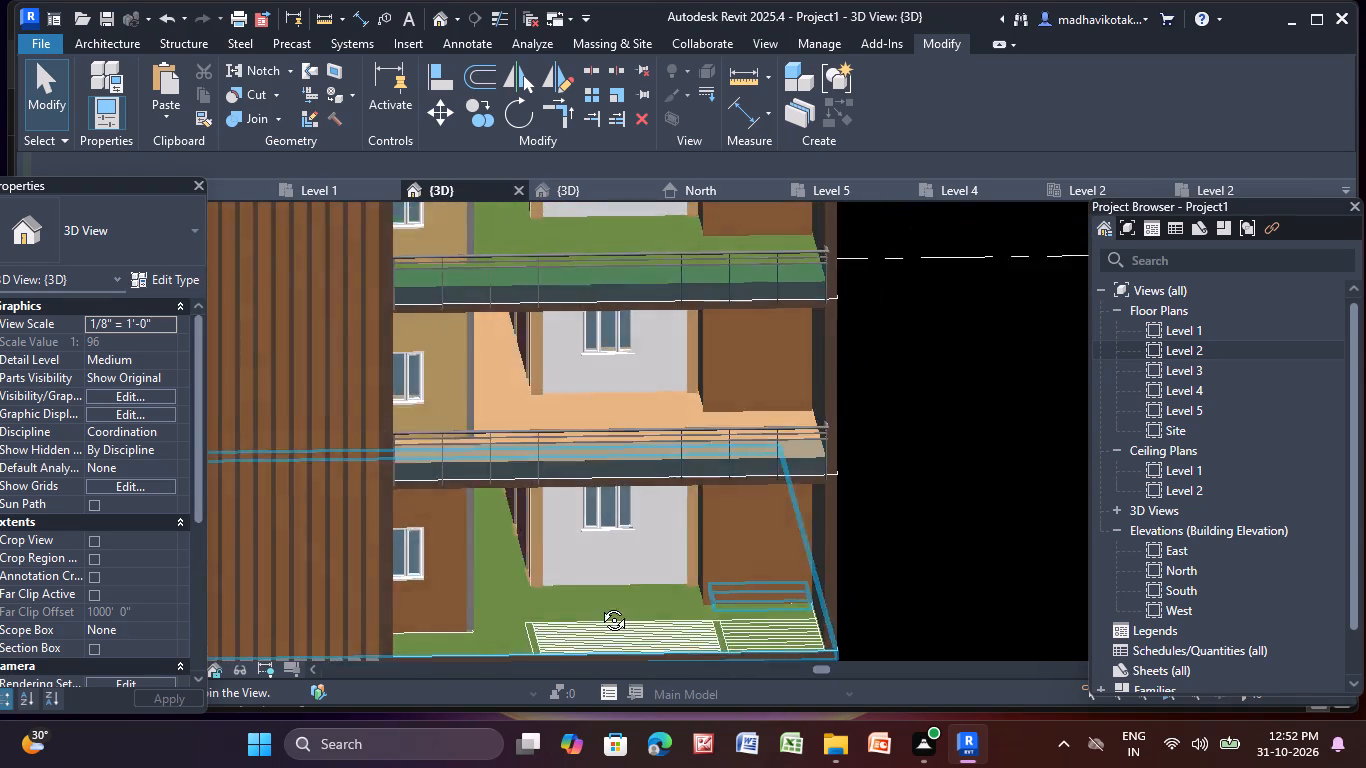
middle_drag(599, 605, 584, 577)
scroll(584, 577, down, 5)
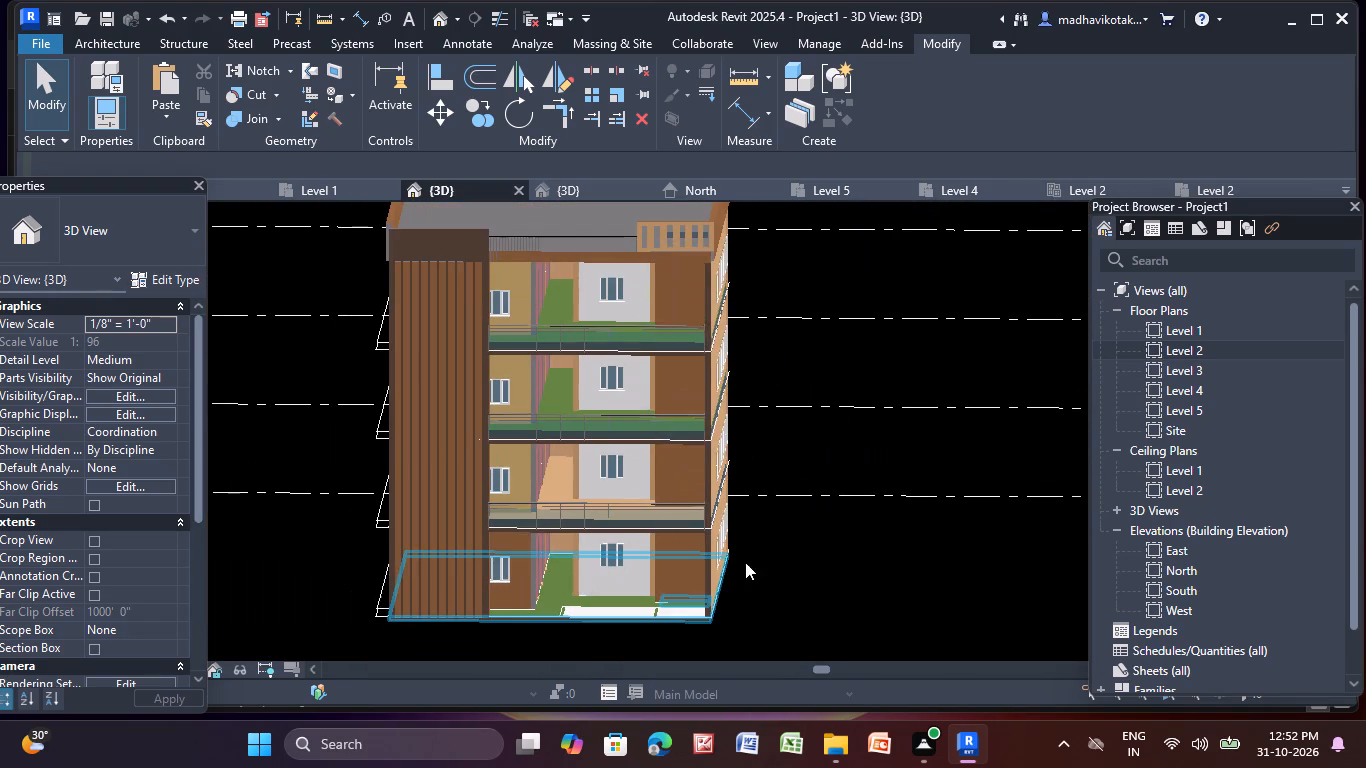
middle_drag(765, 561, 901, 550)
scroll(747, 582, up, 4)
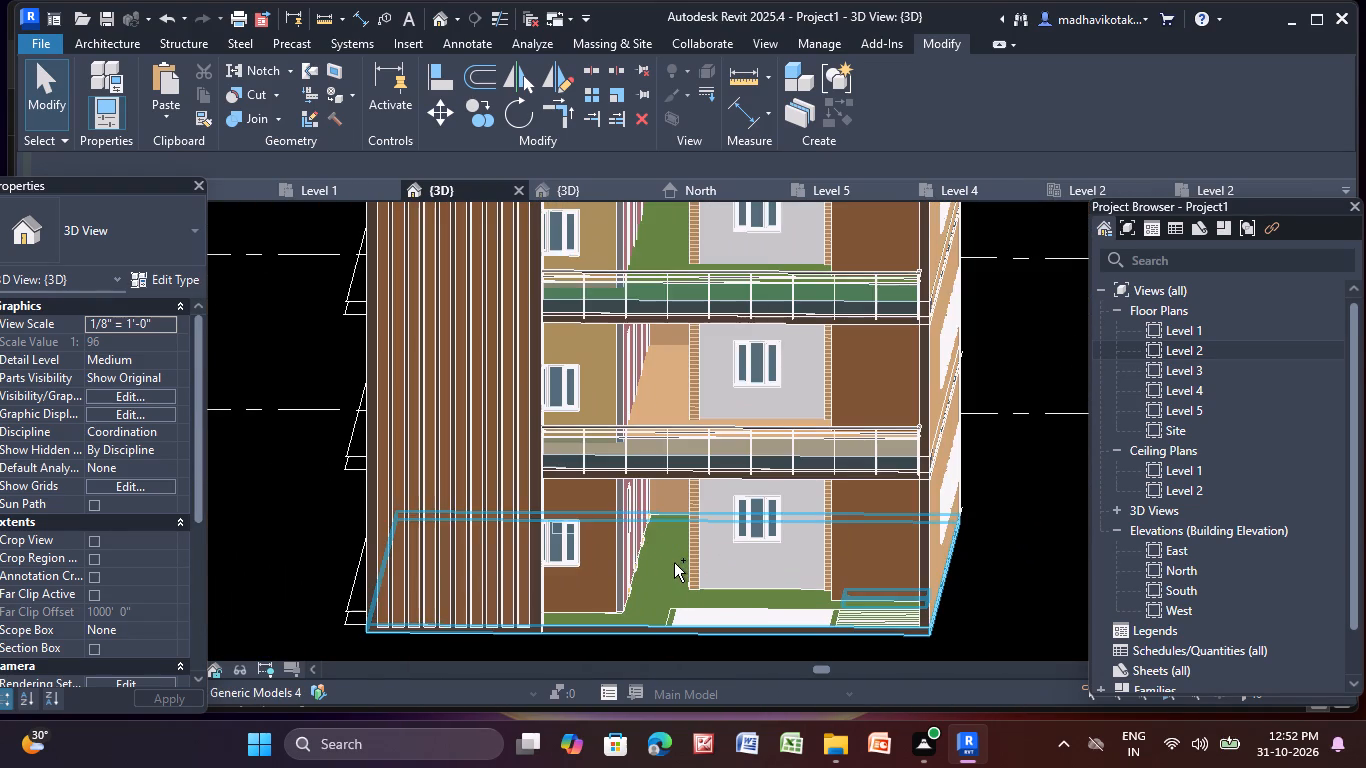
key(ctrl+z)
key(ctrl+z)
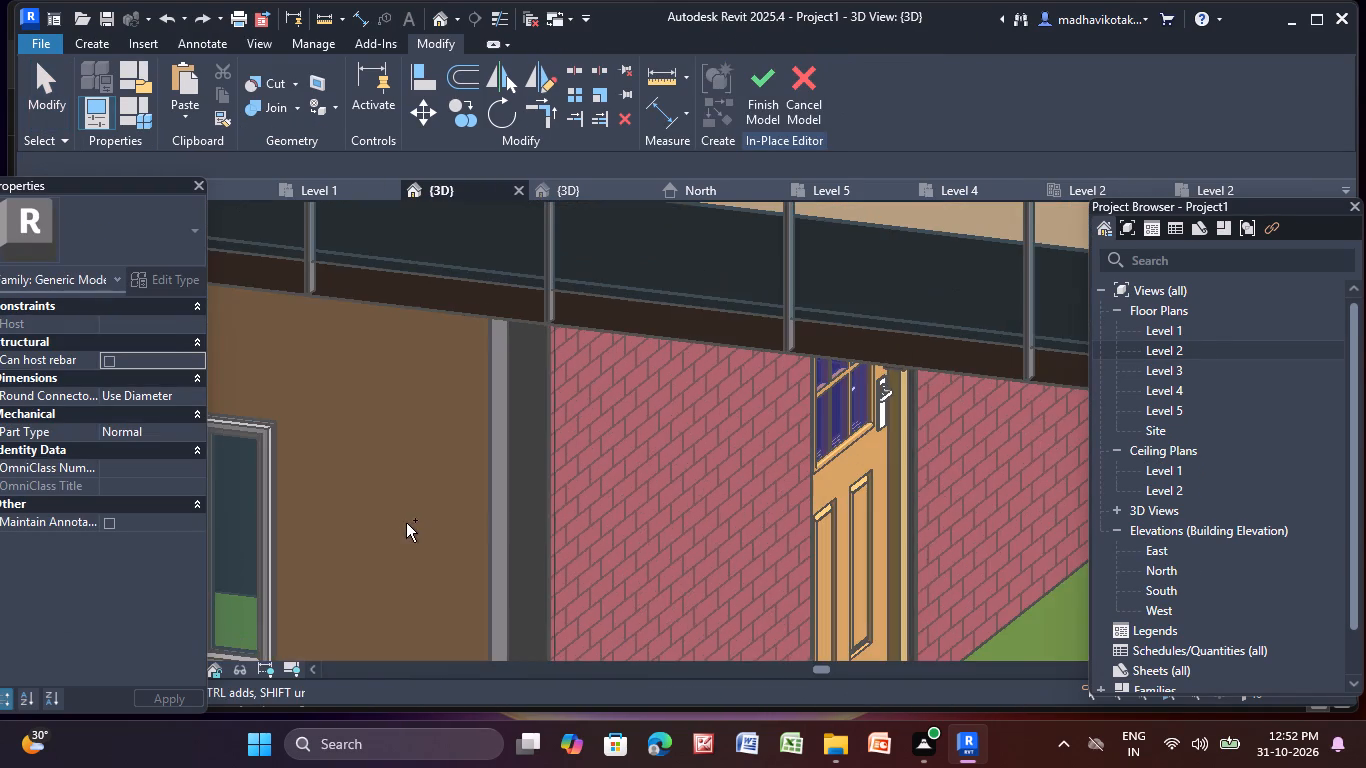
Finish the in-place model of the front slat screen.
scroll(405, 522, down, 9)
middle_drag(442, 504, 634, 461)
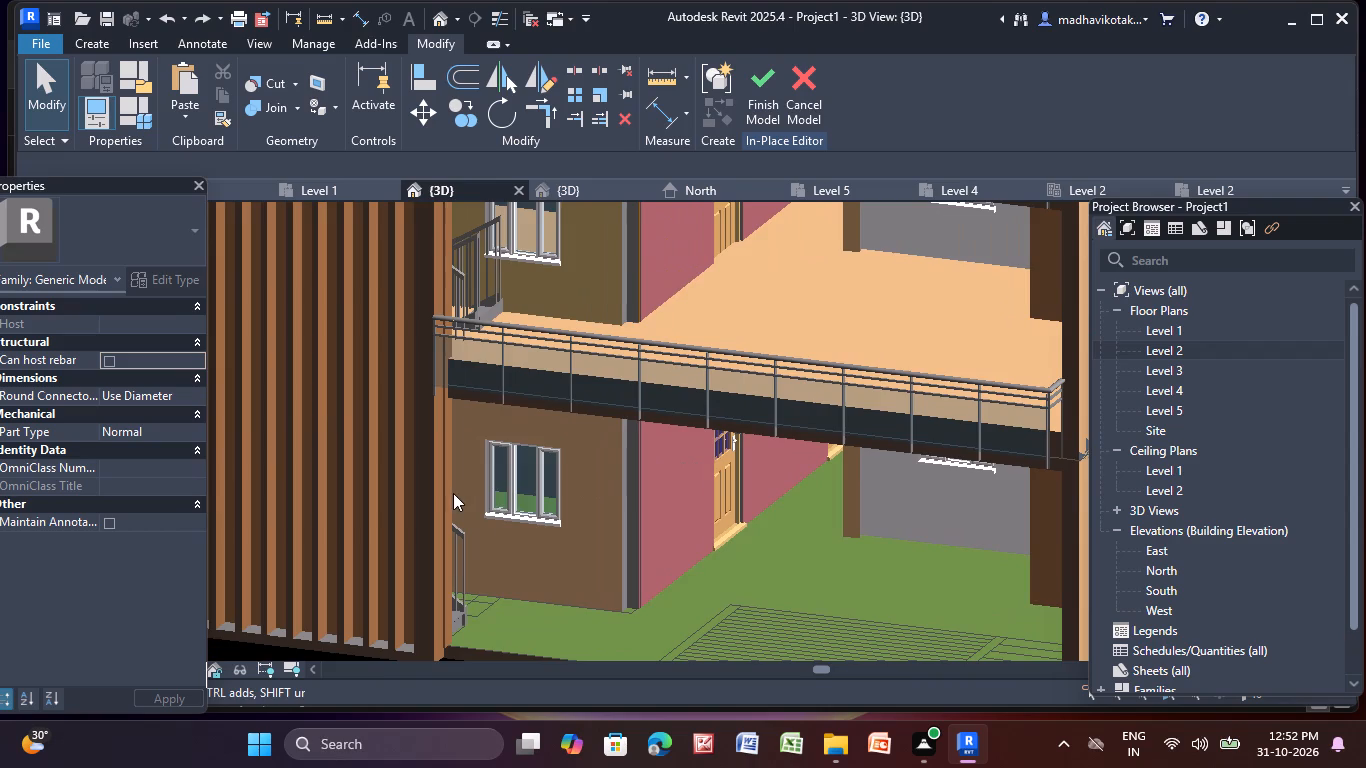
shift+middle_drag(453, 493, 507, 484)
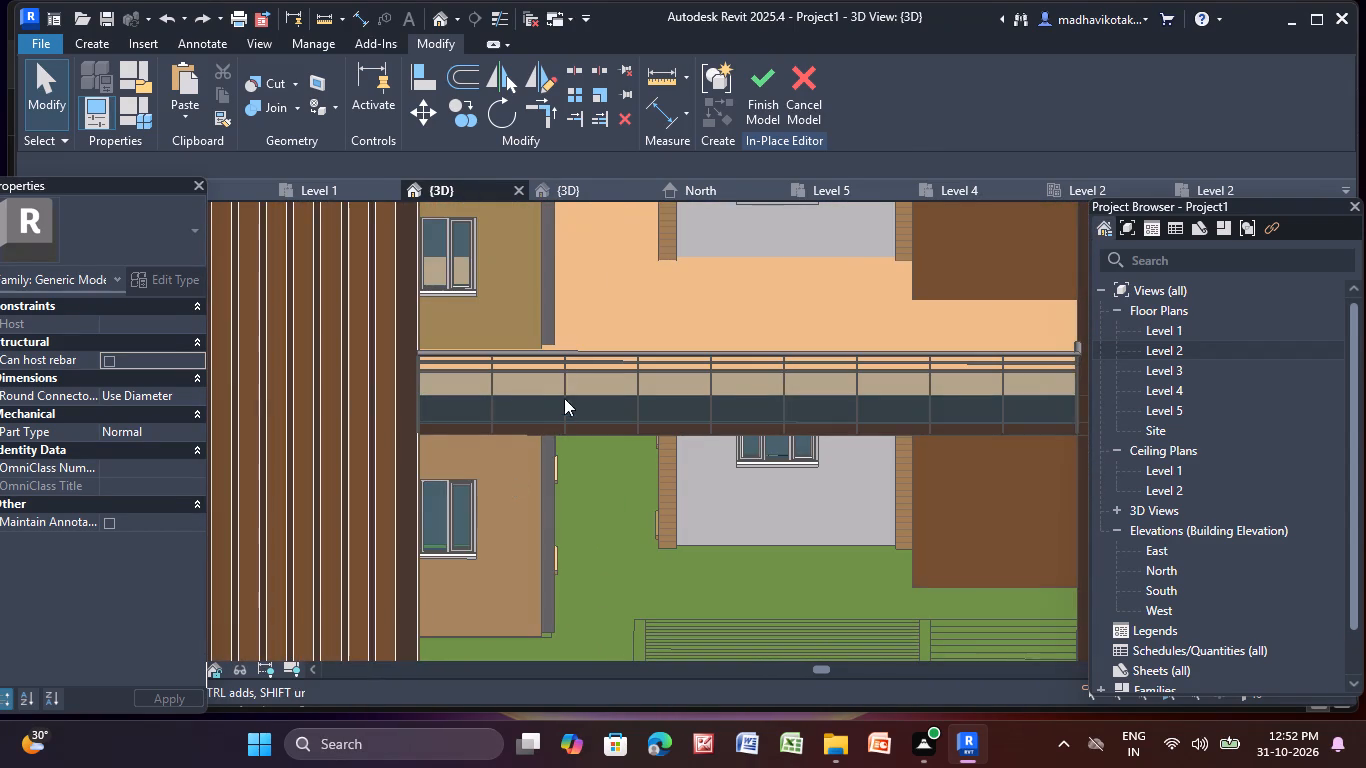
click(767, 75)
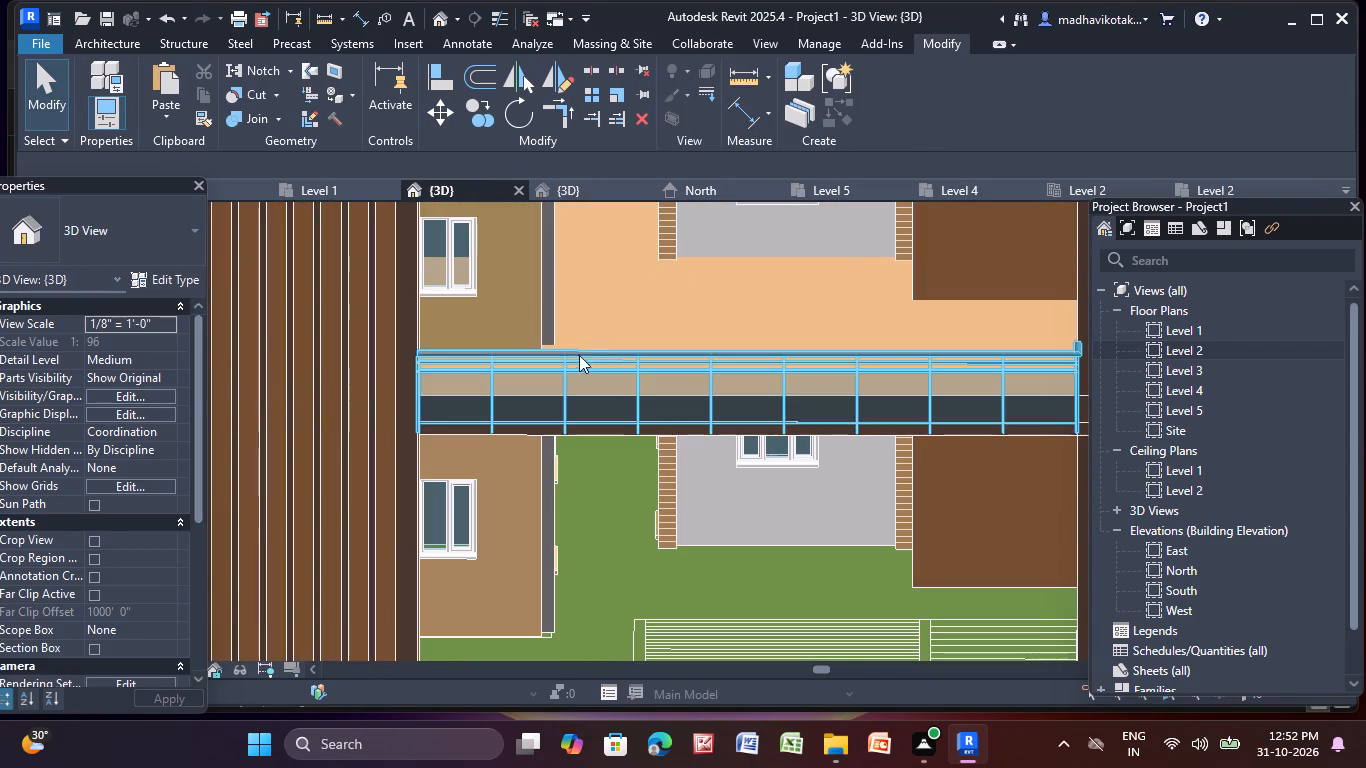
key(Escape)
Examine the whole building's front facade, slat screen and balconies from several angles in 3D.
scroll(575, 377, down, 11)
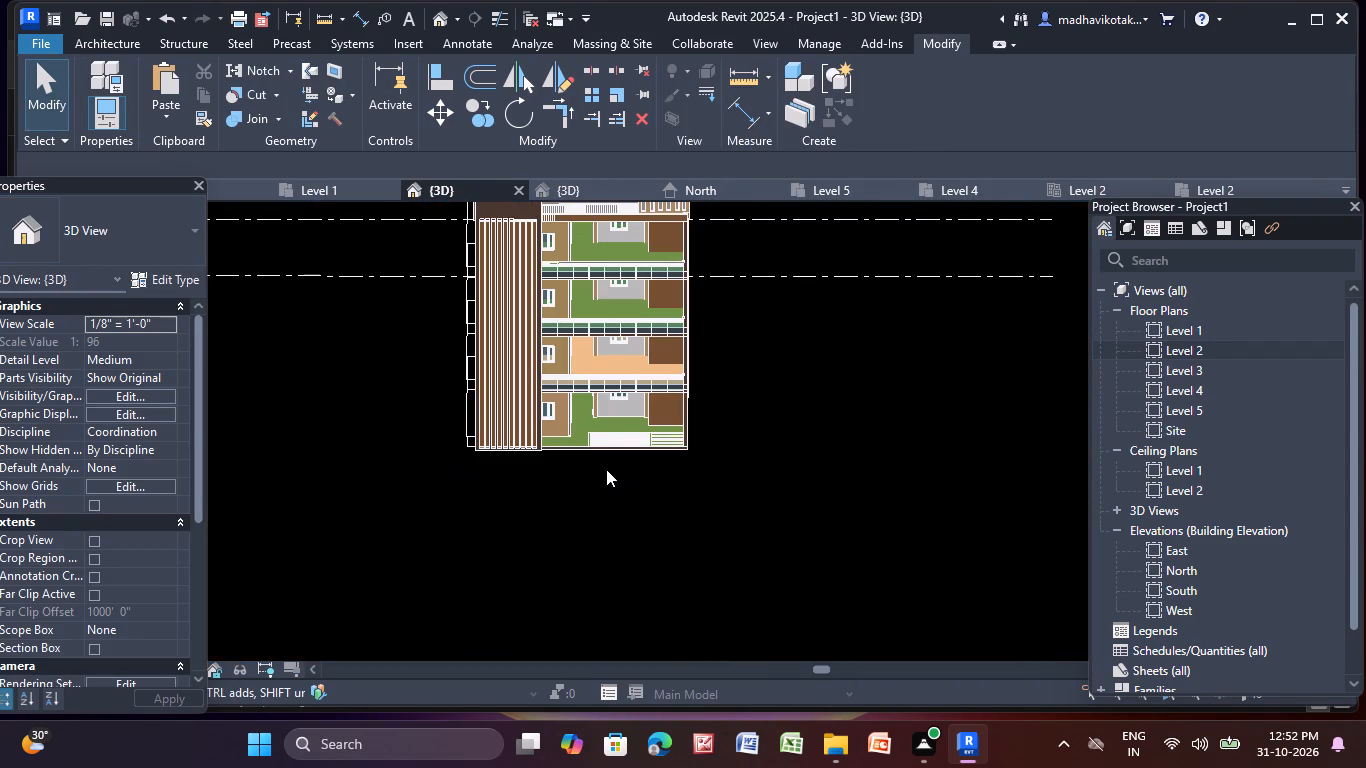
shift+middle_drag(606, 447, 612, 432)
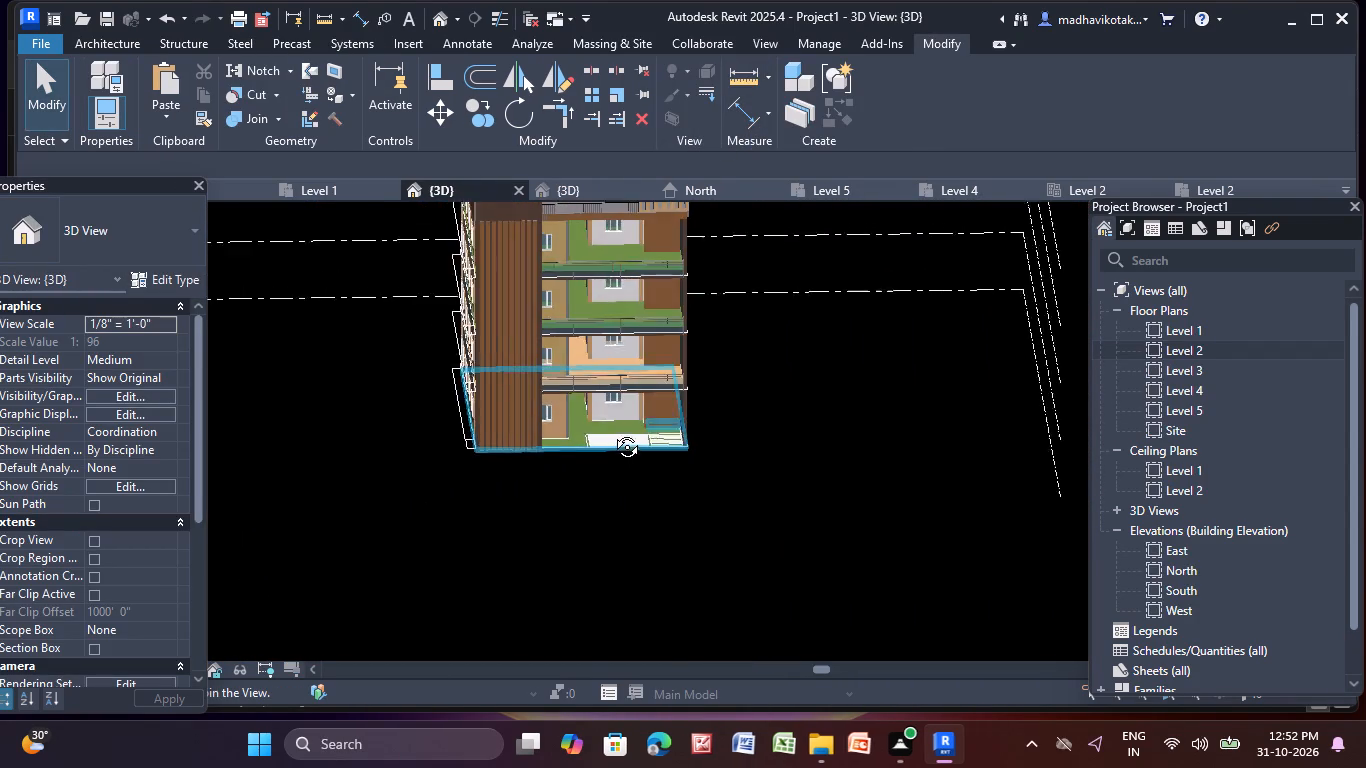
shift+middle_drag(612, 432, 604, 396)
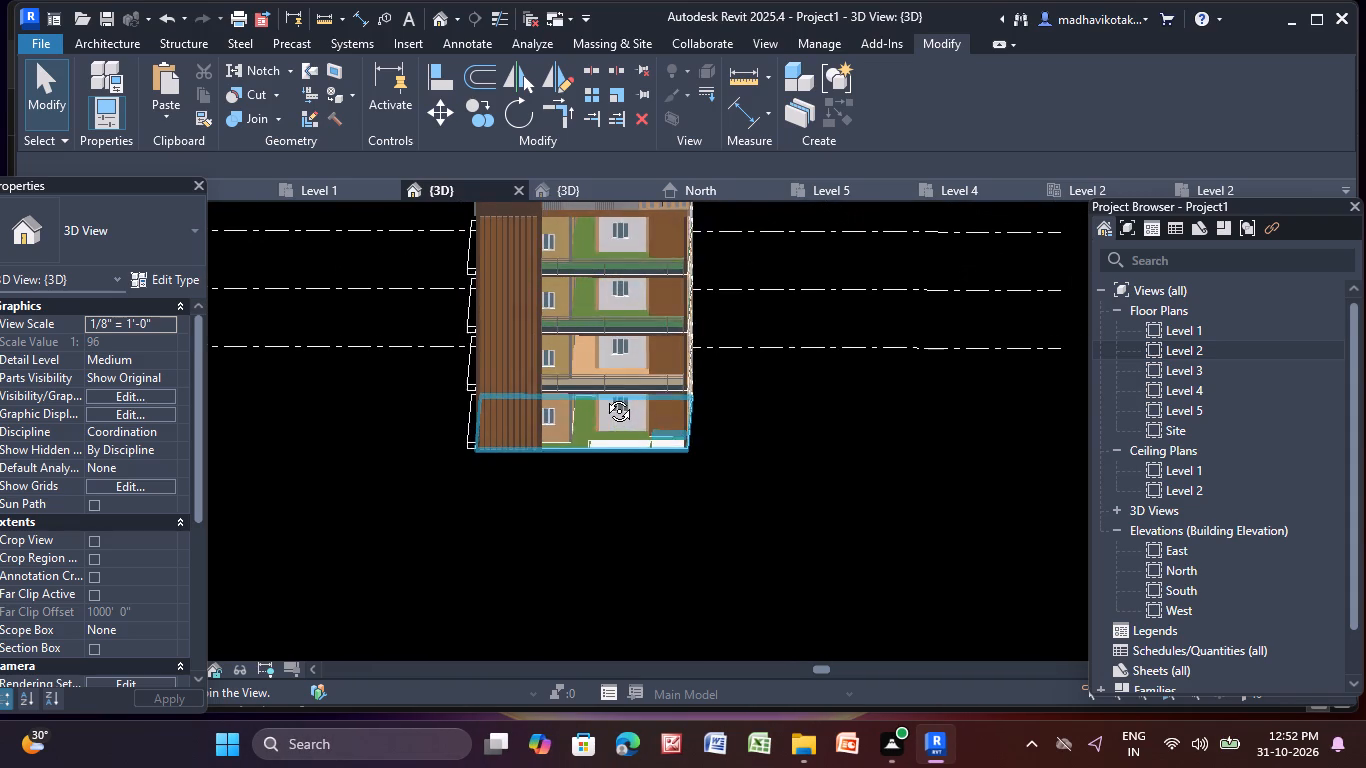
shift+middle_drag(604, 396, 592, 329)
shift+scroll(592, 329, up, 1)
scroll(592, 325, down, 4)
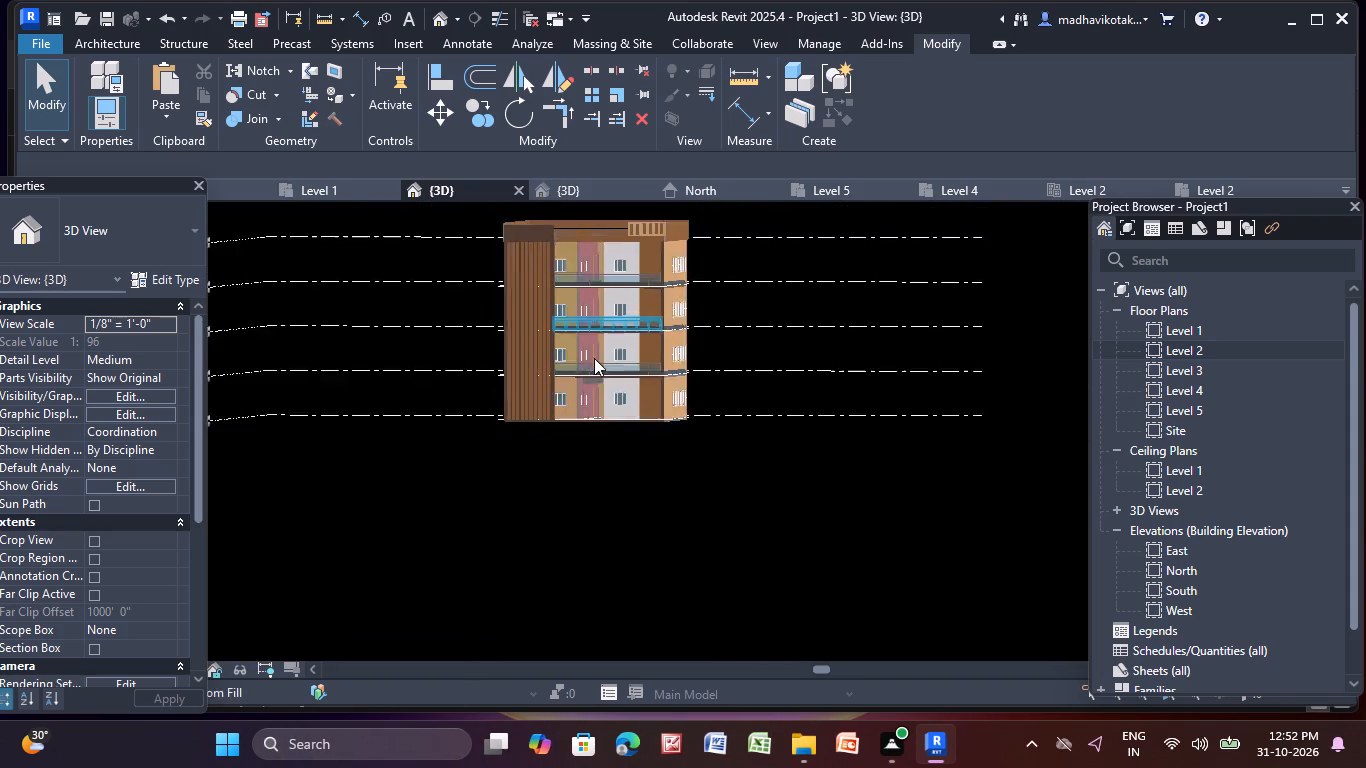
middle_drag(595, 363, 608, 392)
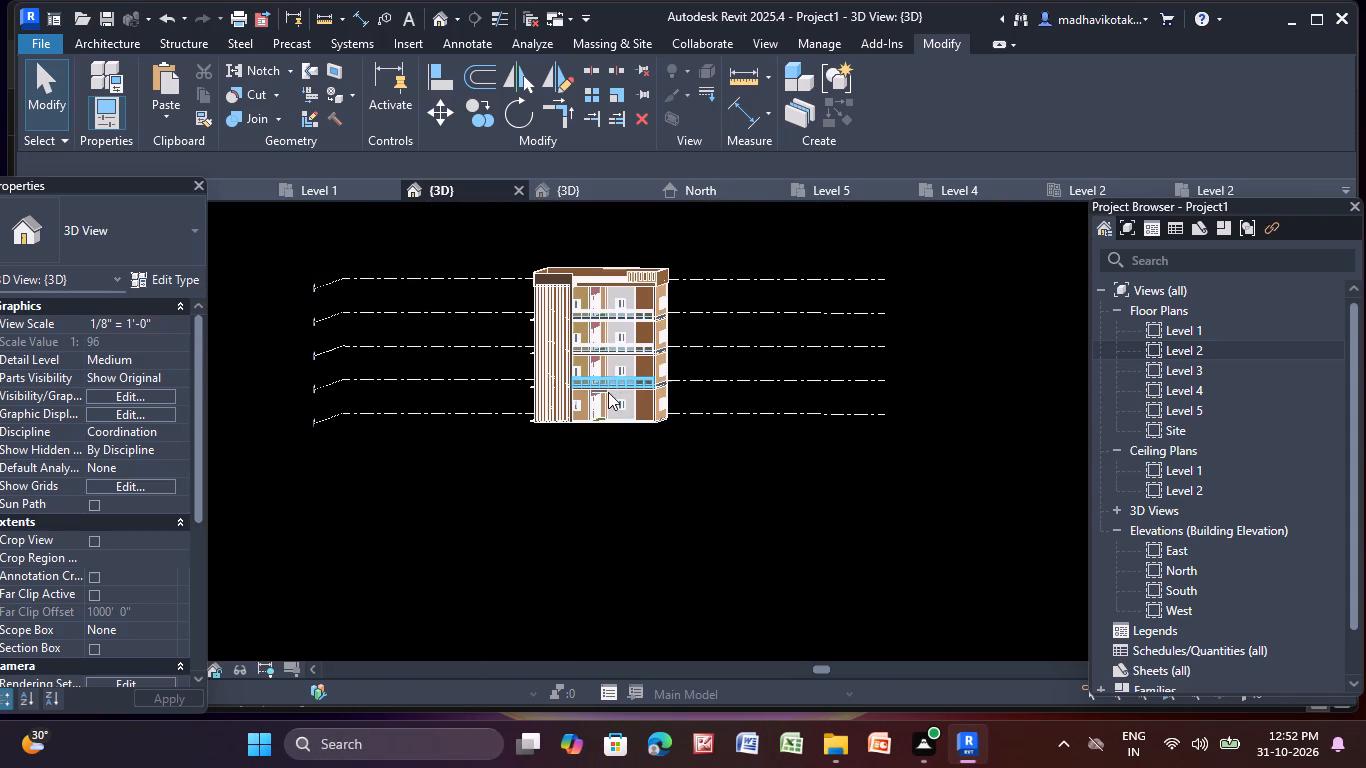
scroll(608, 392, up, 7)
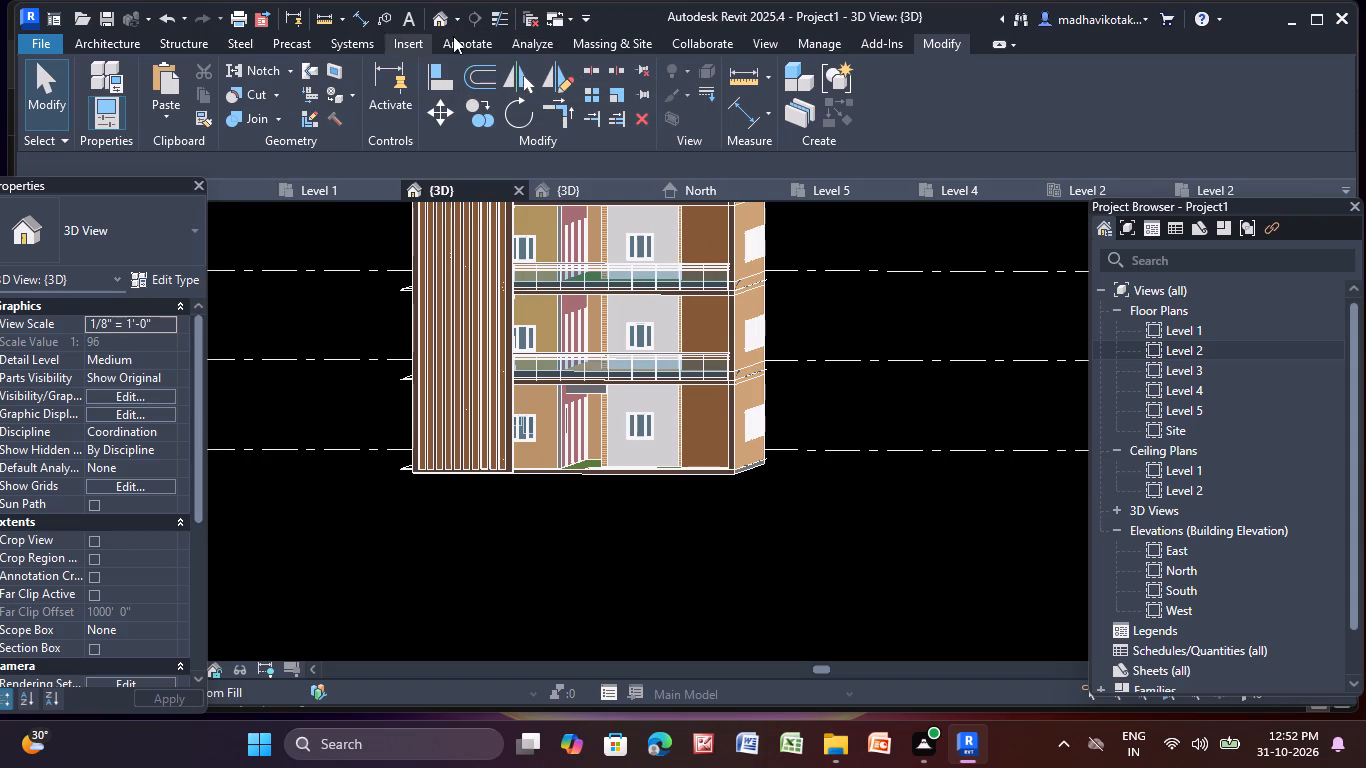
Create a Grassland - 16" toposolid on Level 1 with a rectangular boundary about 46'-0" by 60'-6" around the building plan.
click(600, 45)
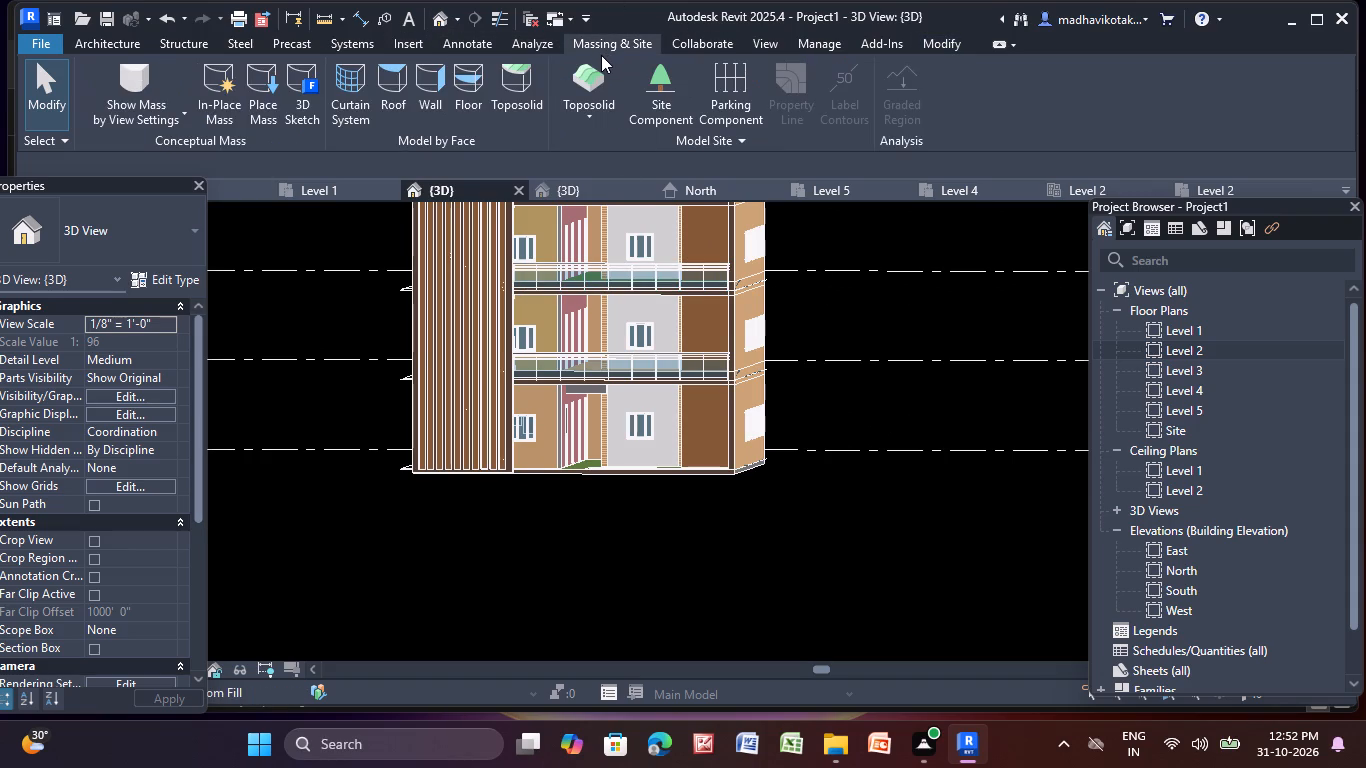
click(574, 90)
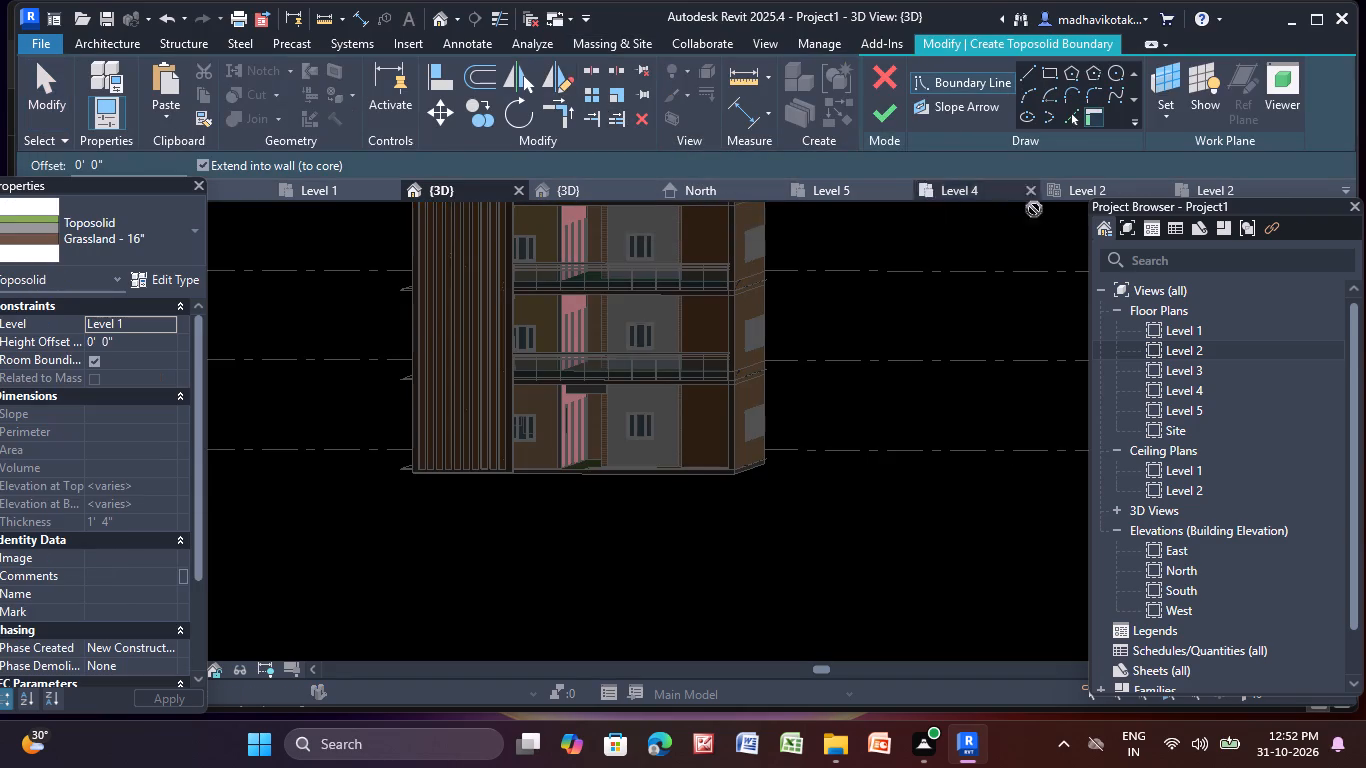
double_click(1194, 331)
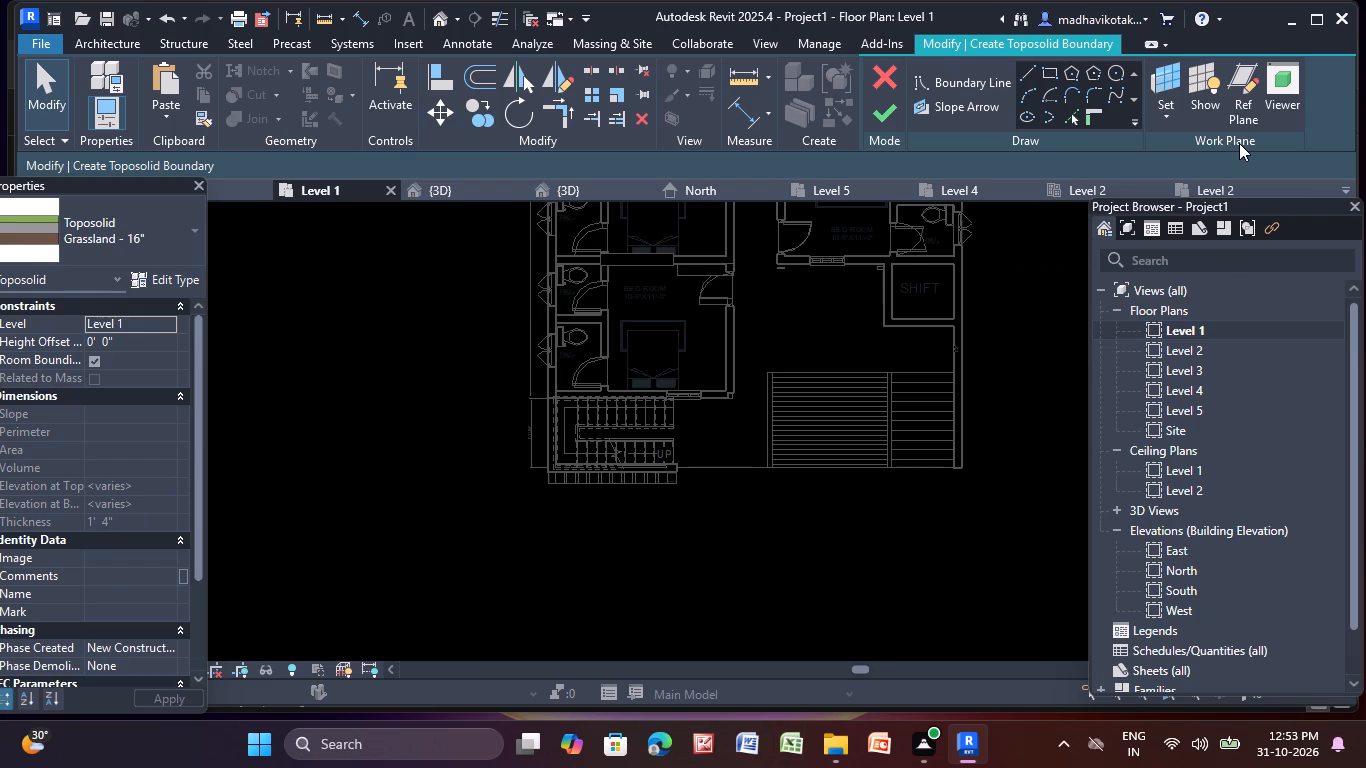
scroll(1095, 265, down, 4)
middle_drag(735, 327, 488, 513)
scroll(698, 359, down, 1)
scroll(487, 511, down, 4)
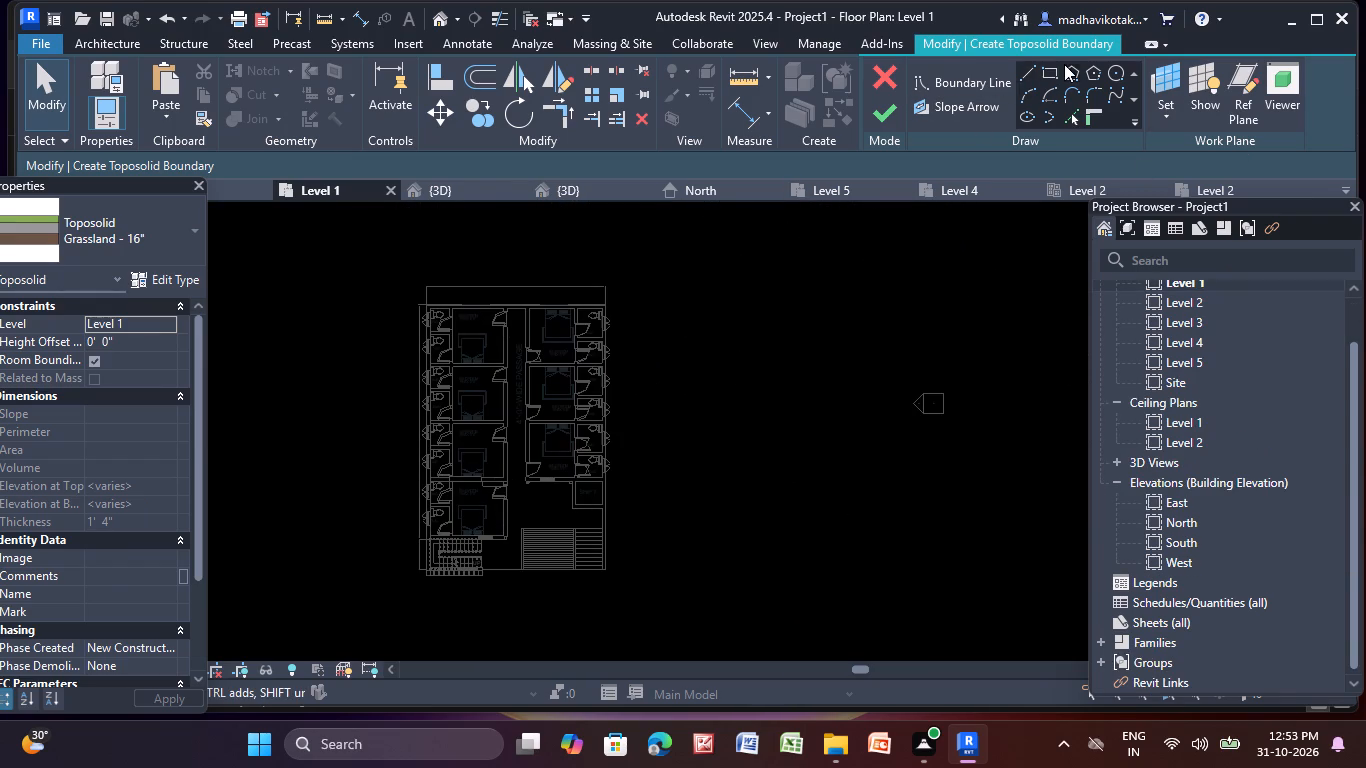
click(1056, 73)
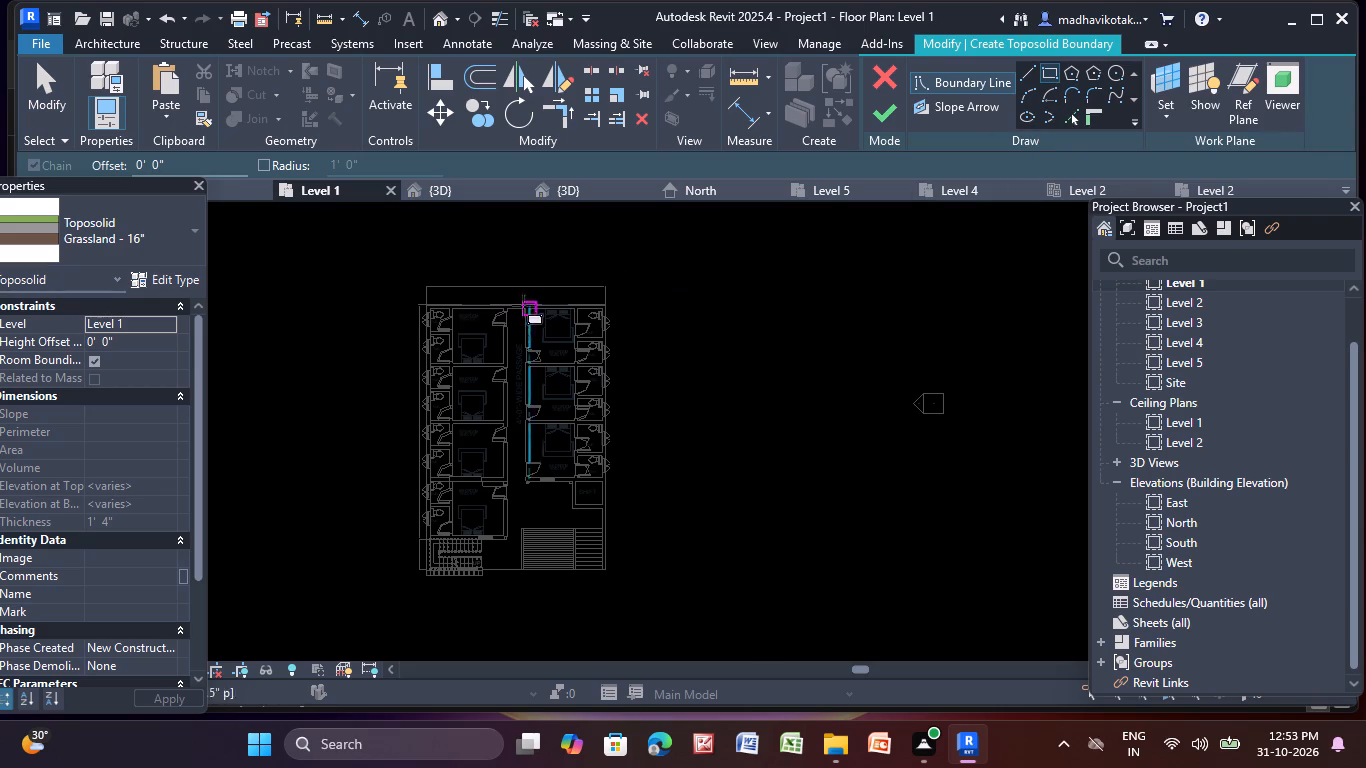
click(399, 285)
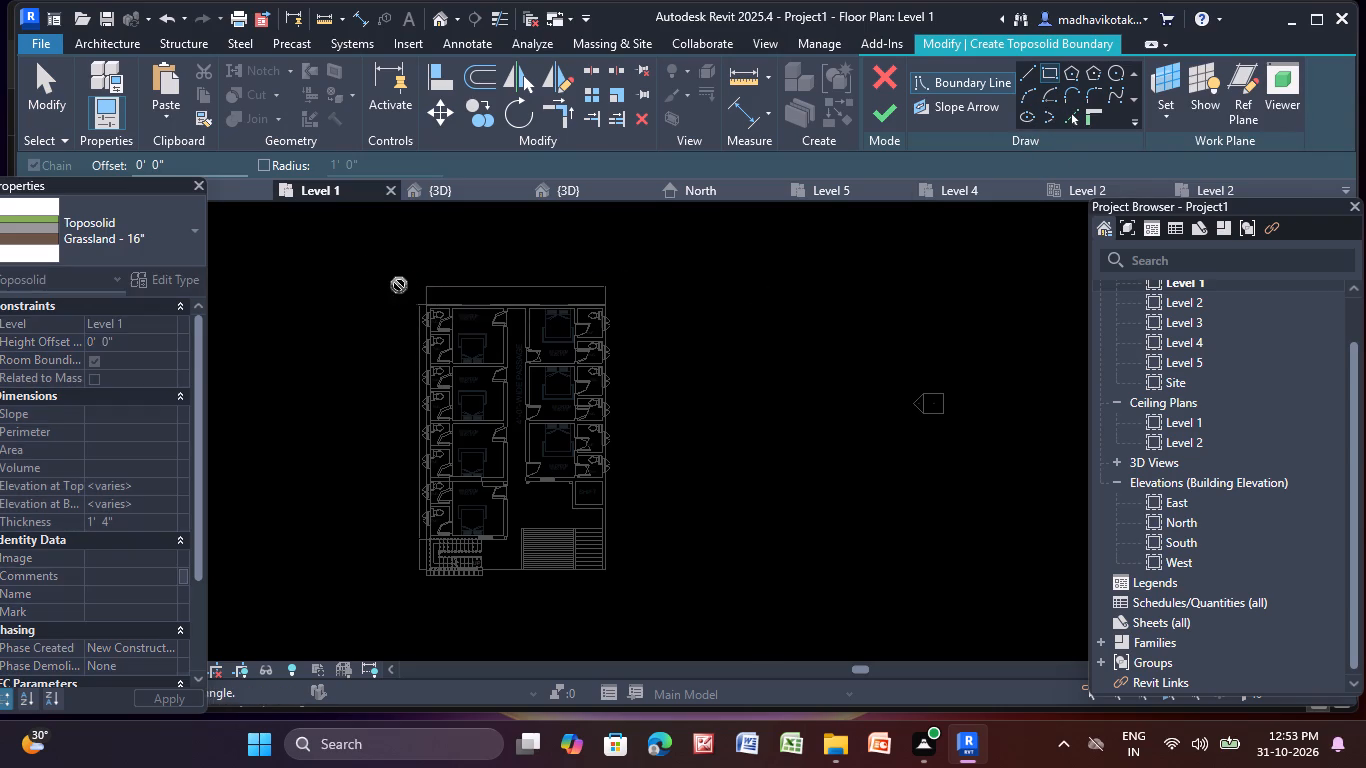
click(627, 585)
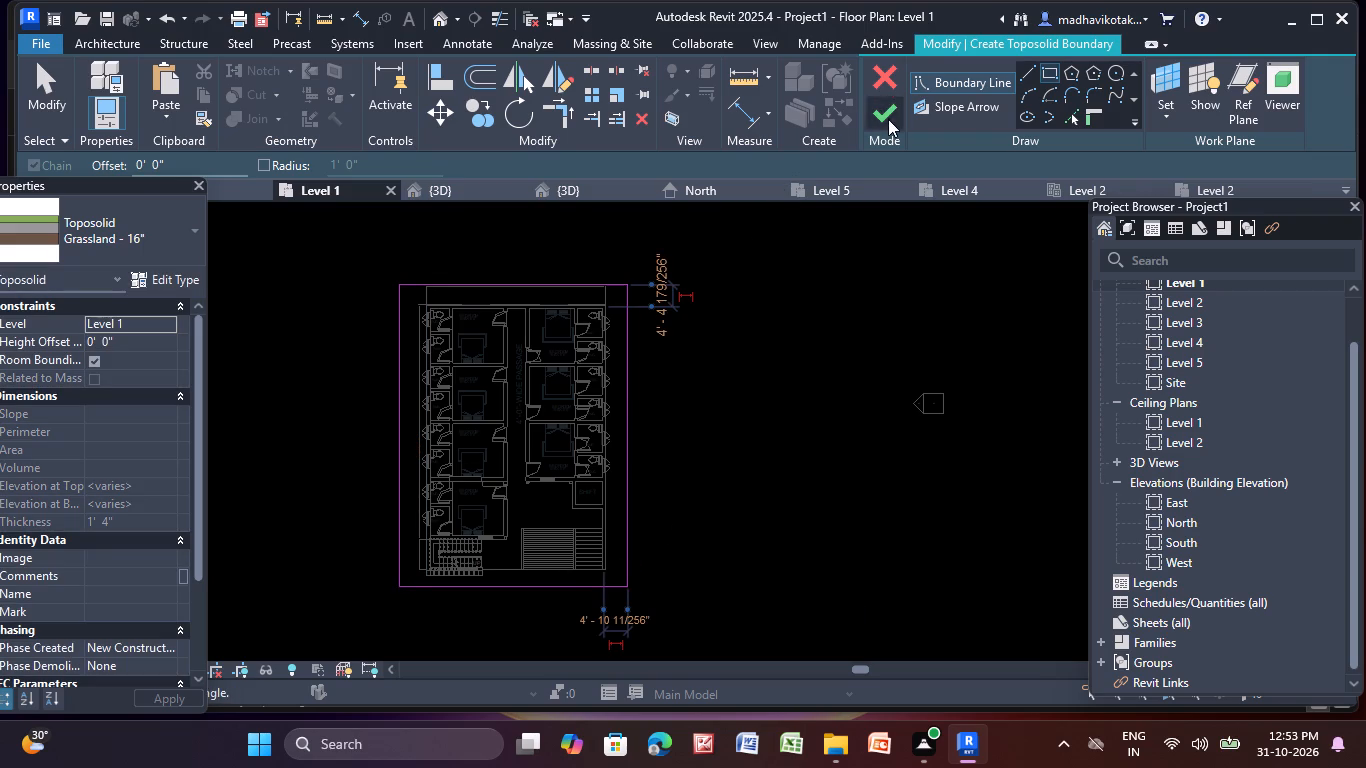
click(888, 119)
click(764, 307)
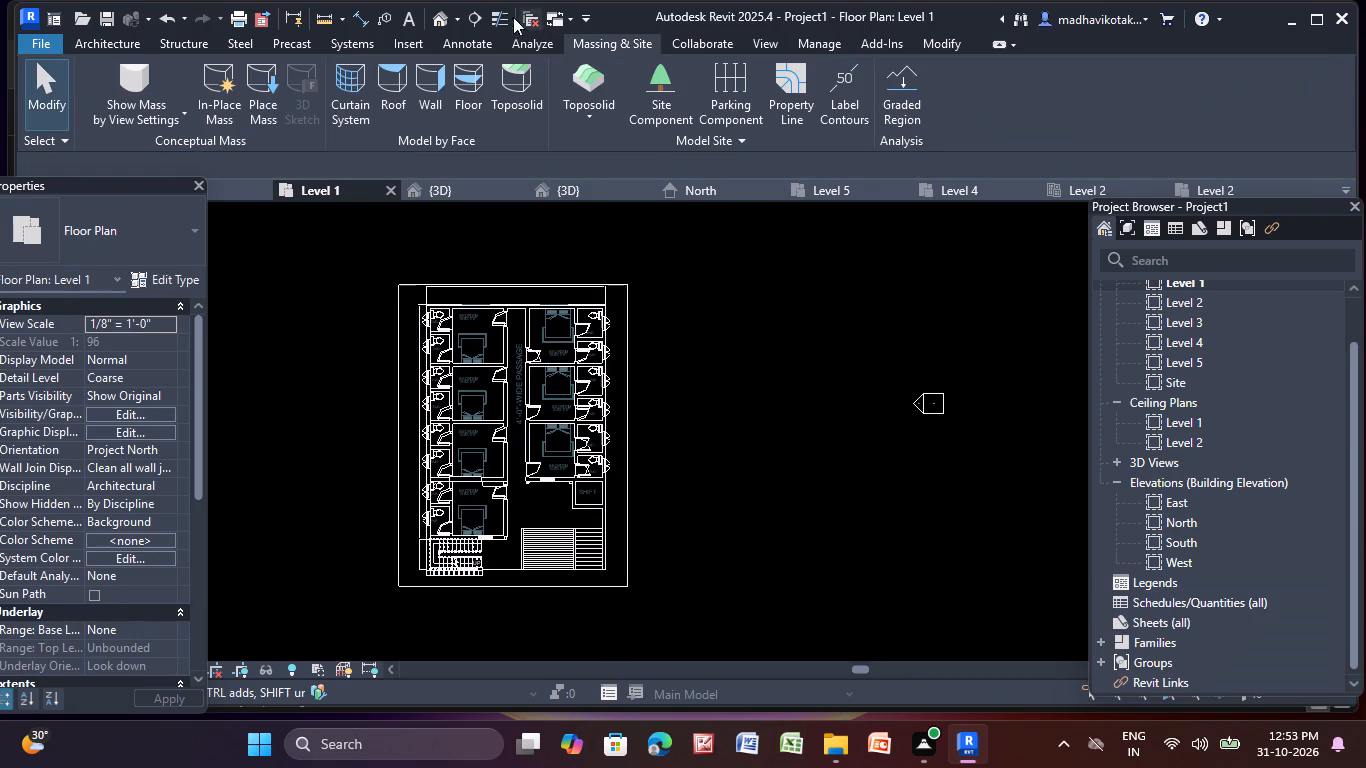
Inspect the toposolid base and all sides of the building in the 3D view.
click(445, 22)
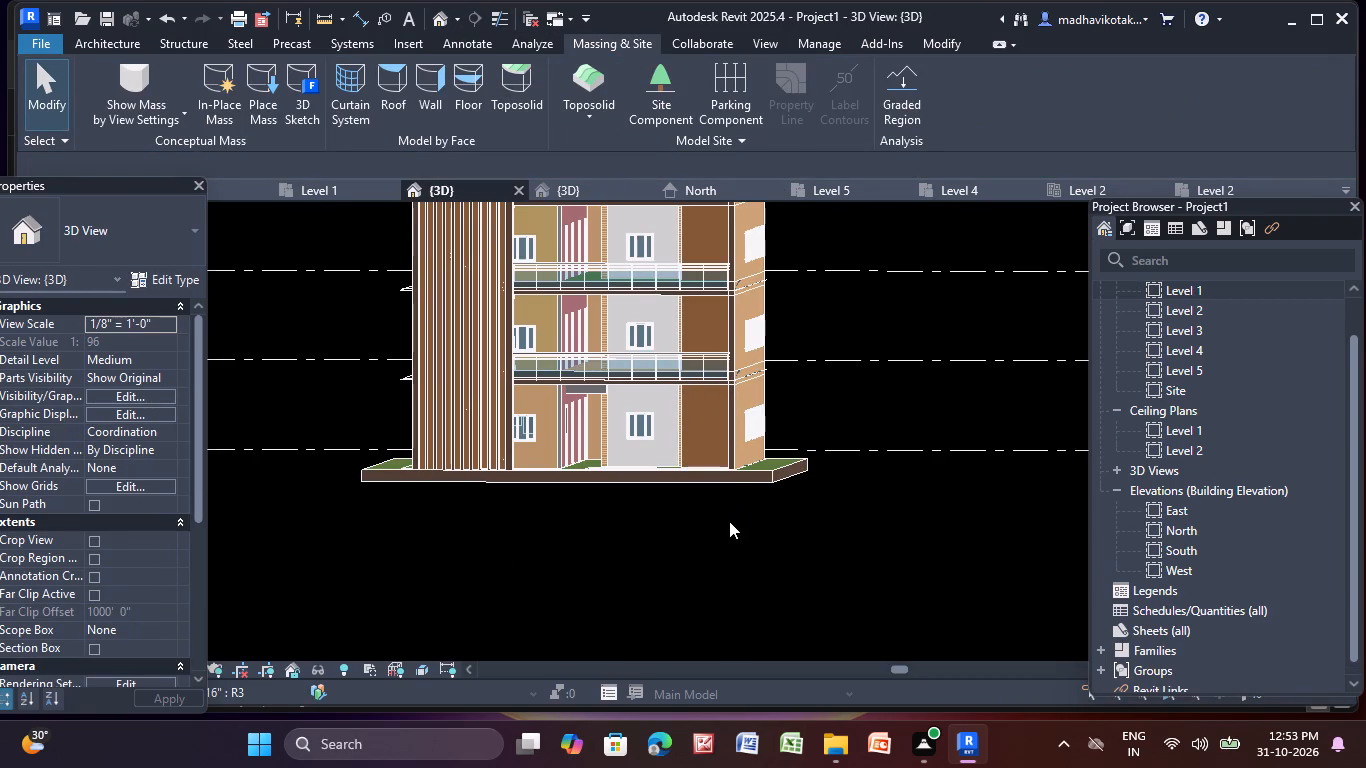
shift+middle_drag(715, 523, 815, 558)
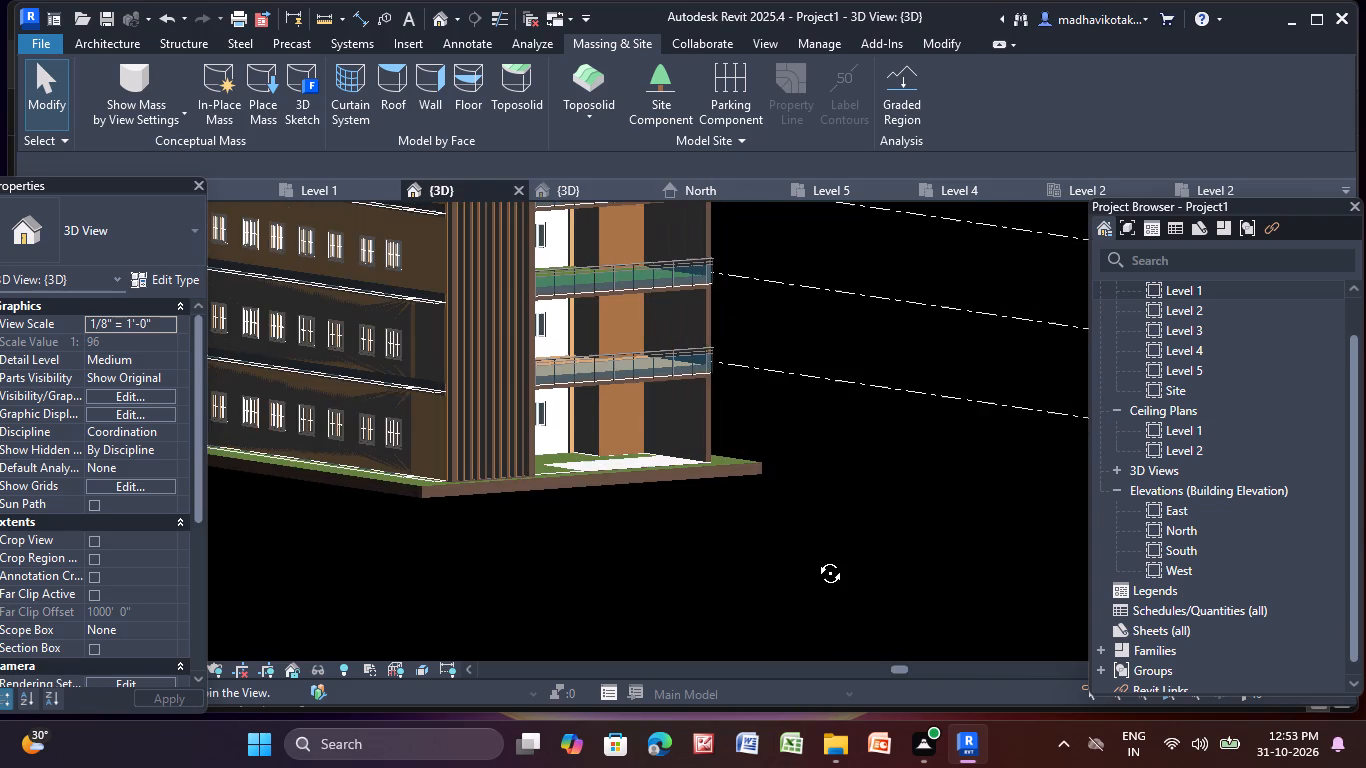
shift+middle_drag(815, 558, 538, 623)
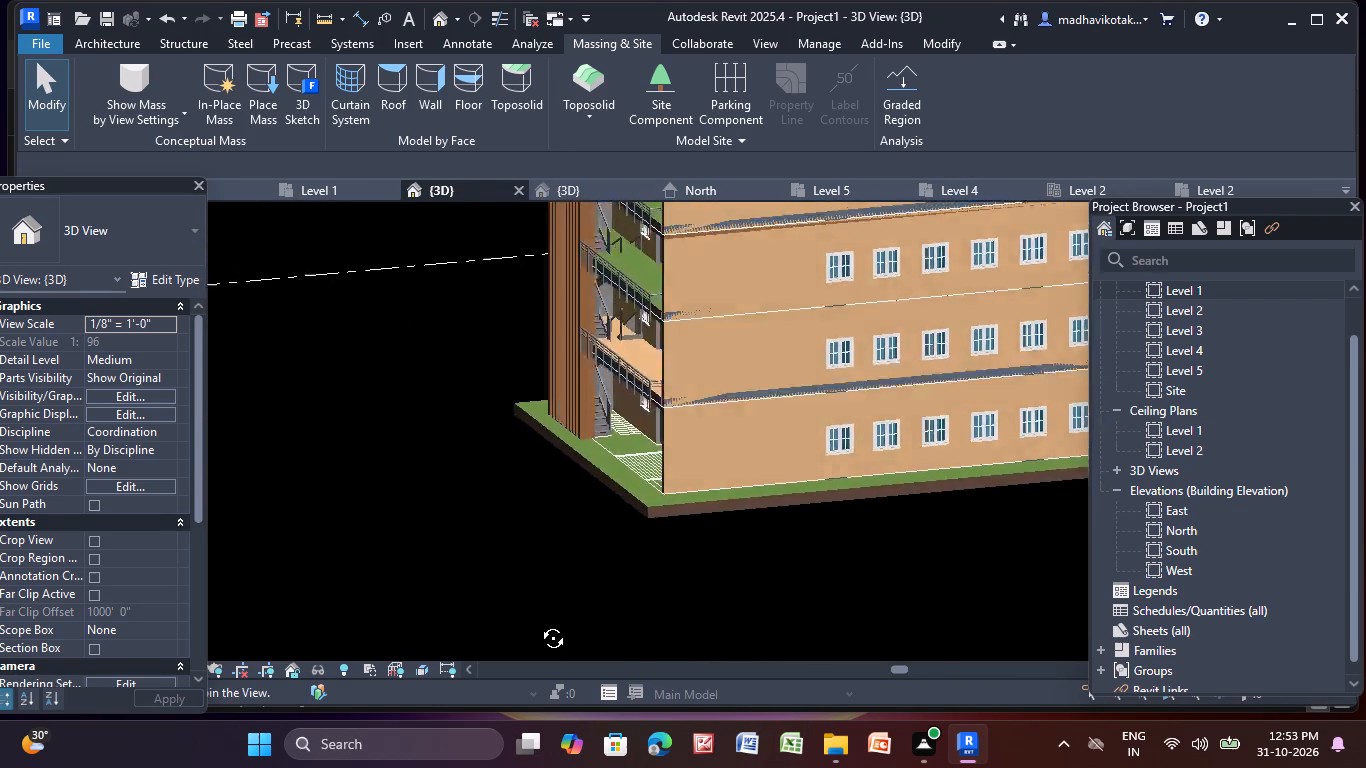
shift+middle_drag(538, 623, 55, 573)
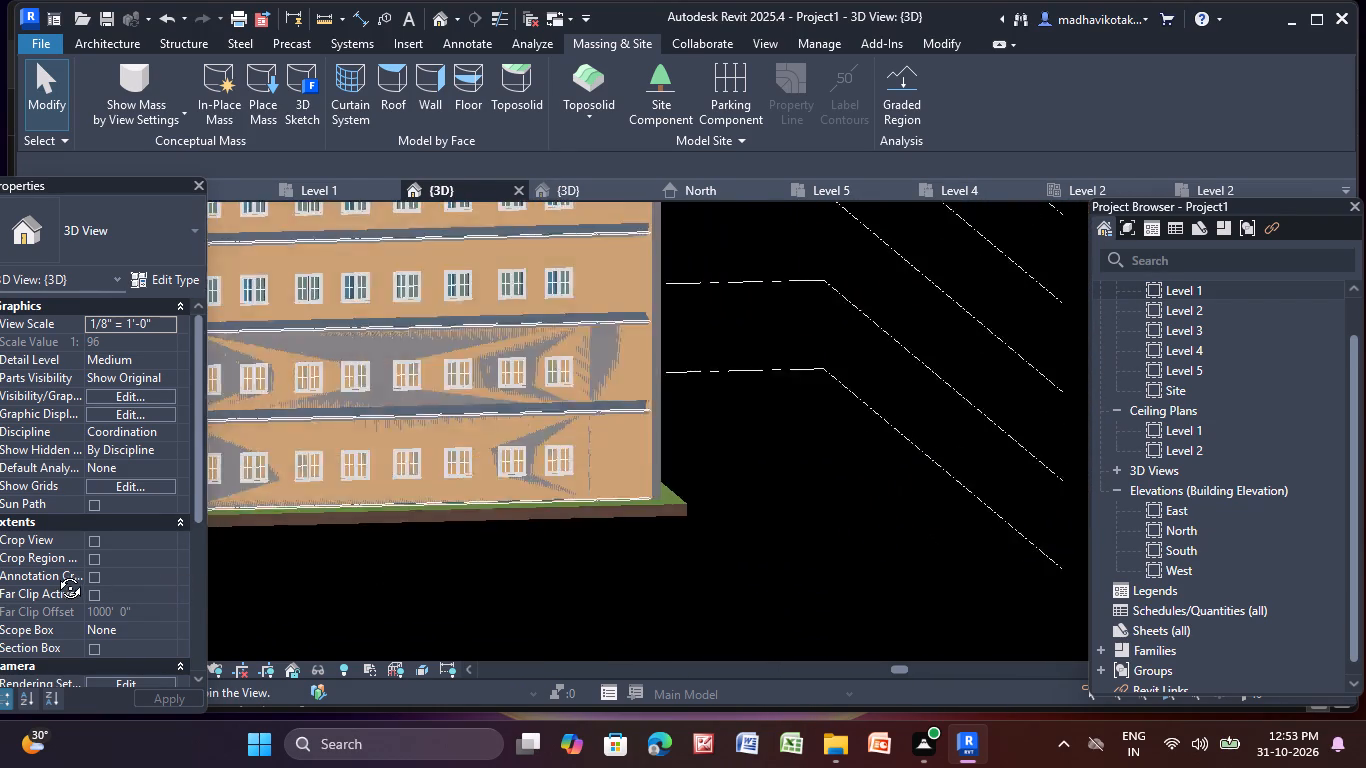
shift+middle_drag(55, 573, 25, 573)
scroll(573, 526, down, 4)
middle_drag(749, 504, 607, 532)
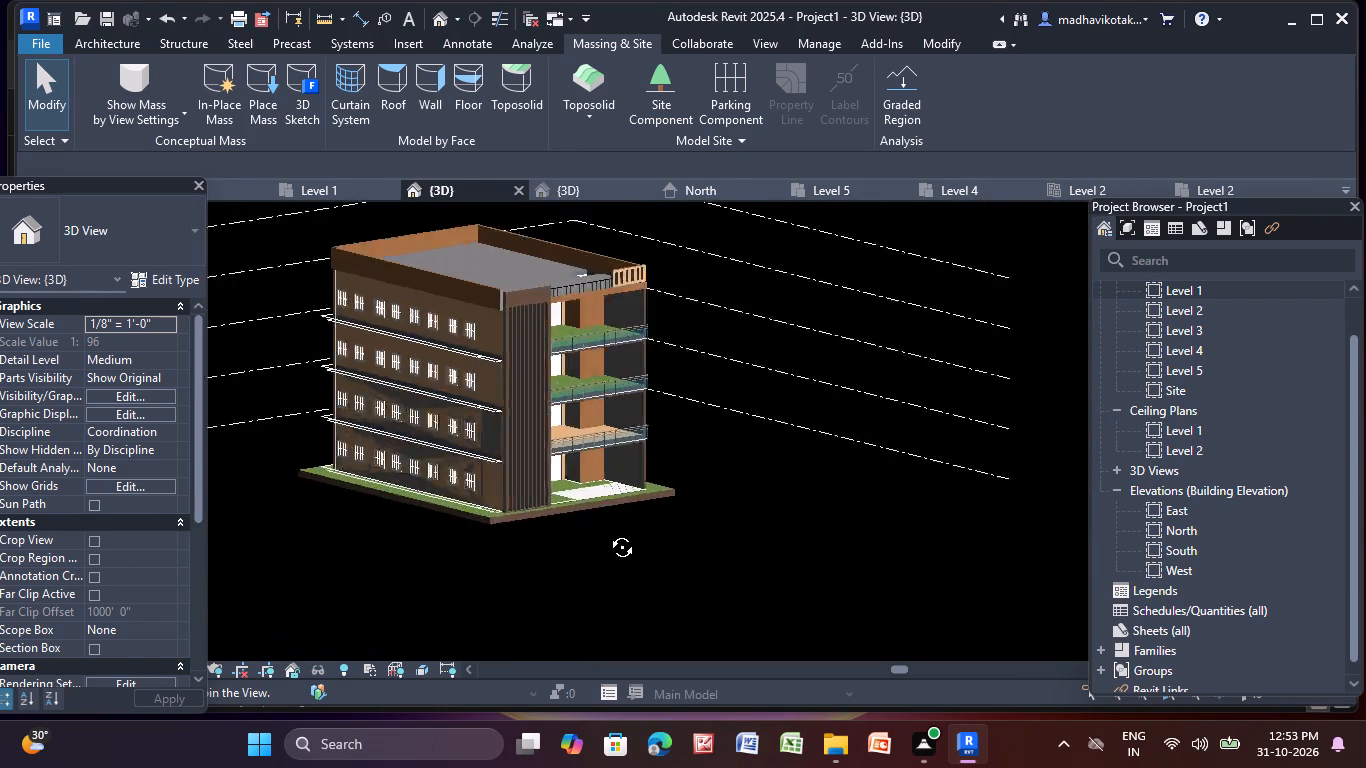
middle_drag(607, 532, 523, 469)
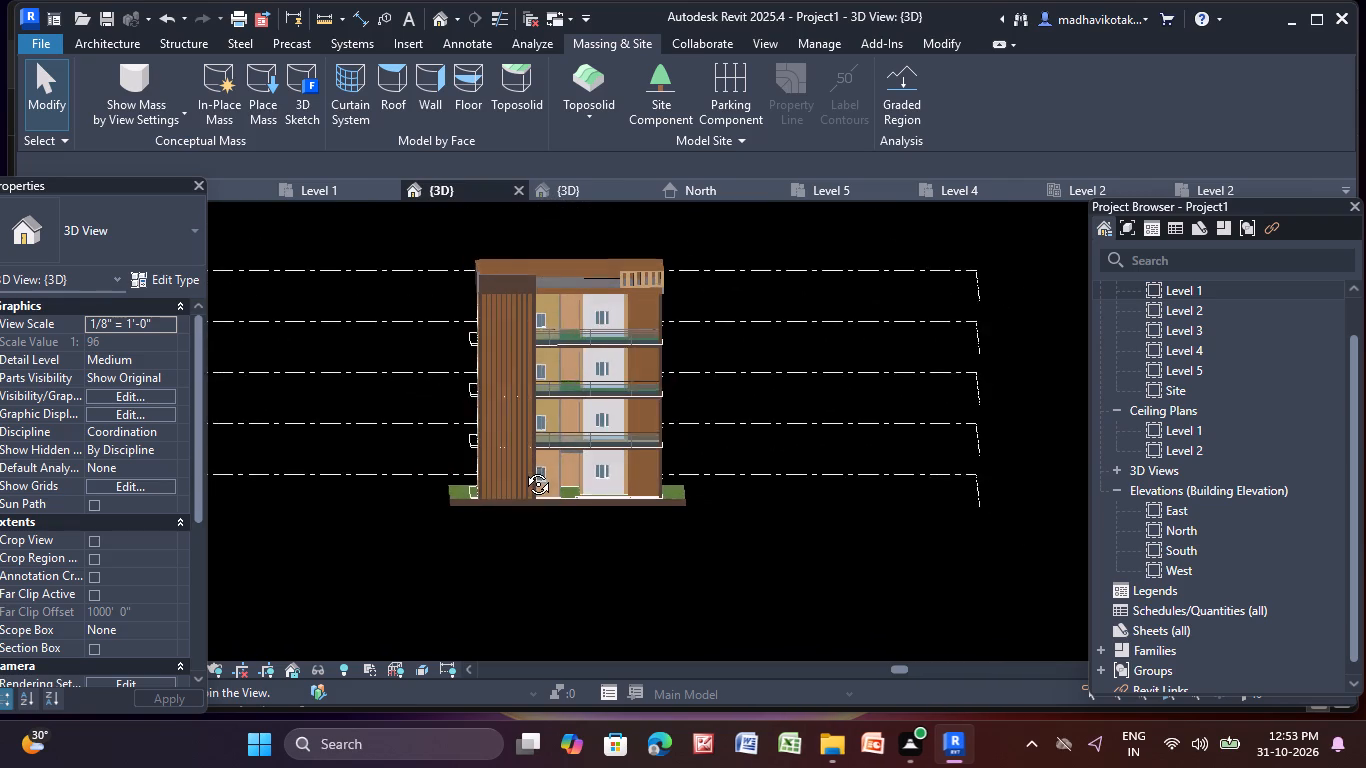
middle_drag(523, 469, 528, 480)
scroll(620, 444, up, 3)
shift+middle_drag(833, 483, 815, 483)
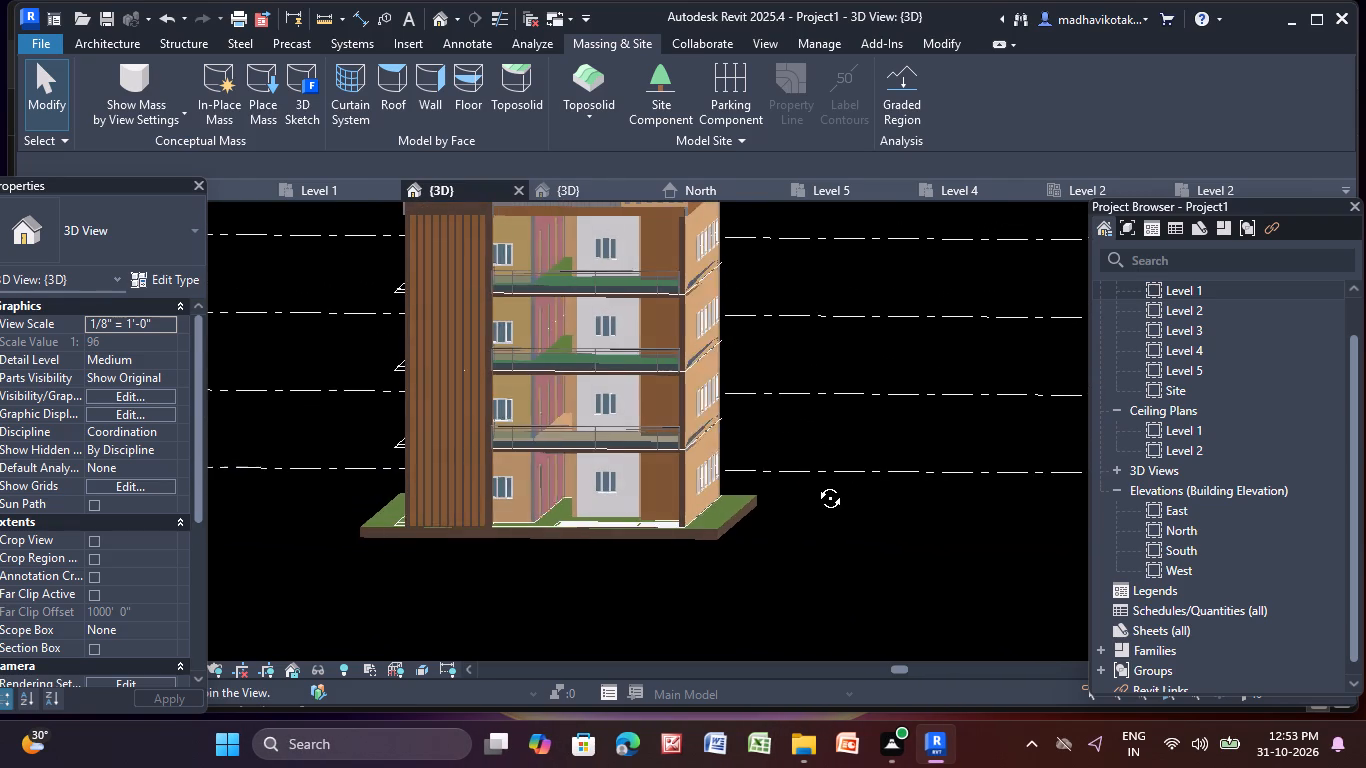
shift+middle_drag(815, 483, 822, 486)
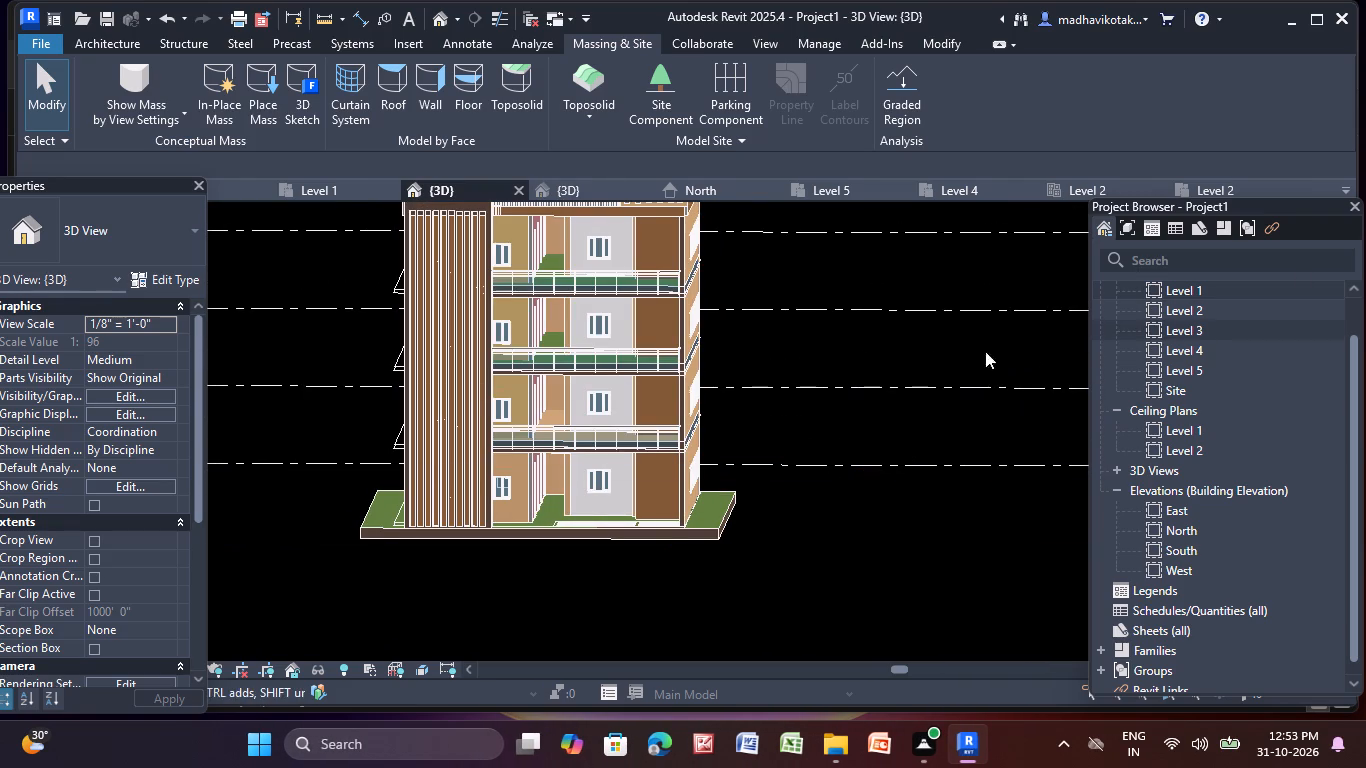
middle_drag(926, 353, 945, 410)
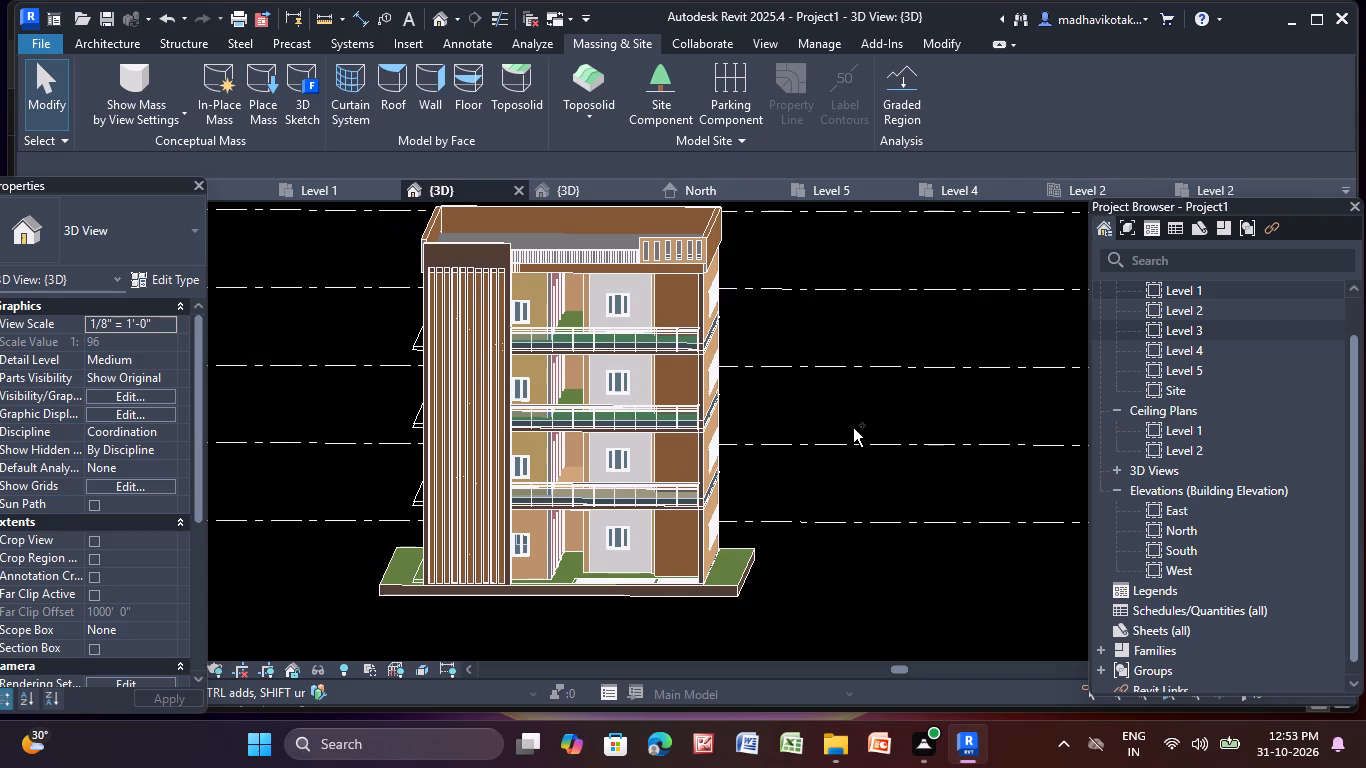
Save the project in the Documents folder under the file name 31-10-1.
key(ctrl+s)
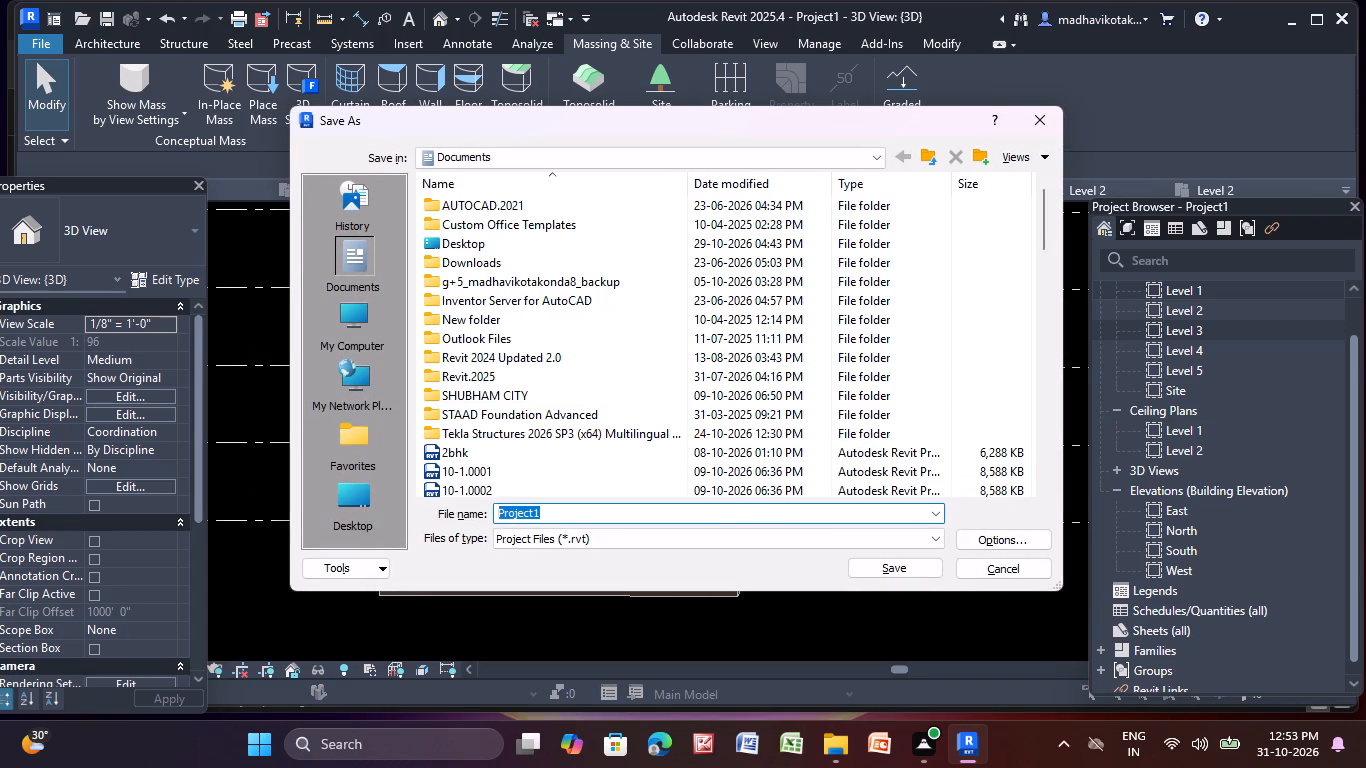
click(709, 515)
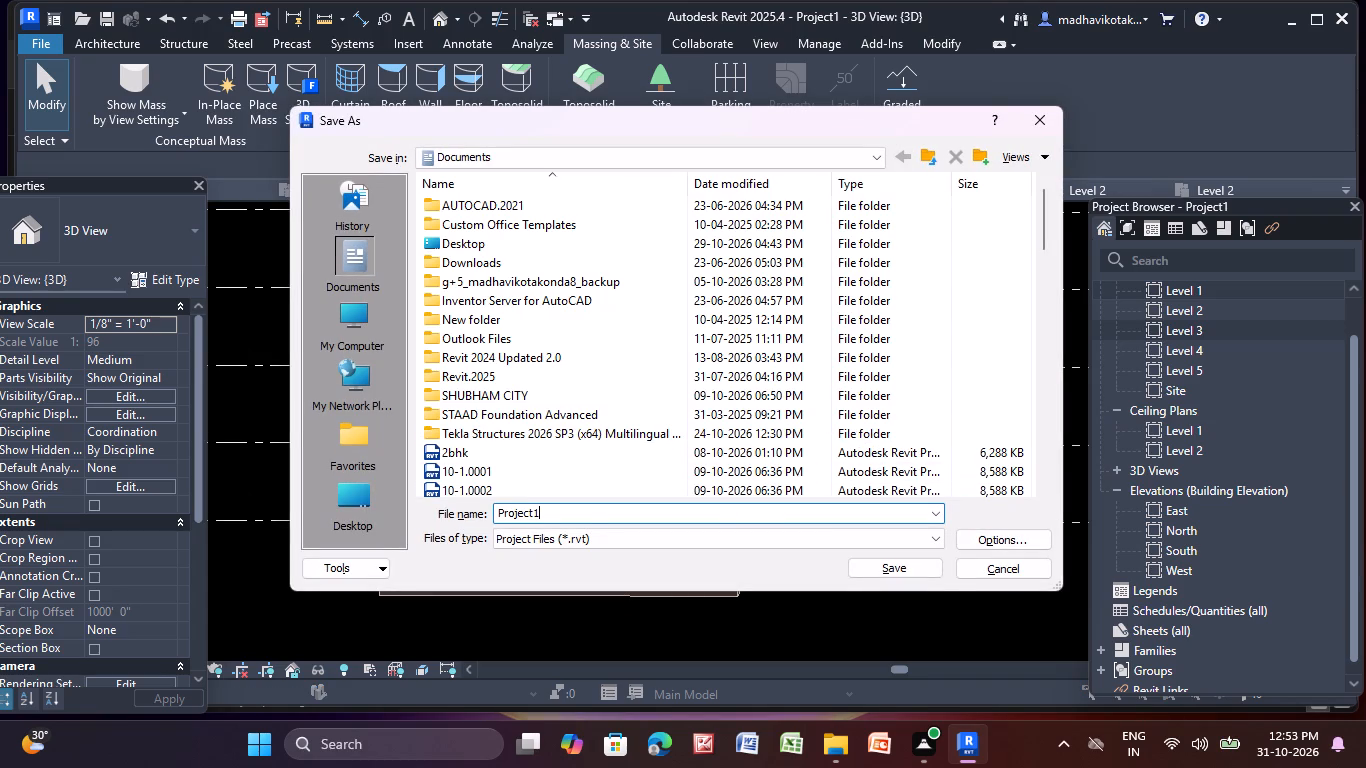
key(BackSpace)
key(BackSpace)
key(BackSpace)
key(BackSpace)
key(BackSpace)
key(BackSpace)
key(BackSpace)
key(BackSpace)
key(BackSpace)
key(BackSpace)
key(BackSpace)
text(31-)
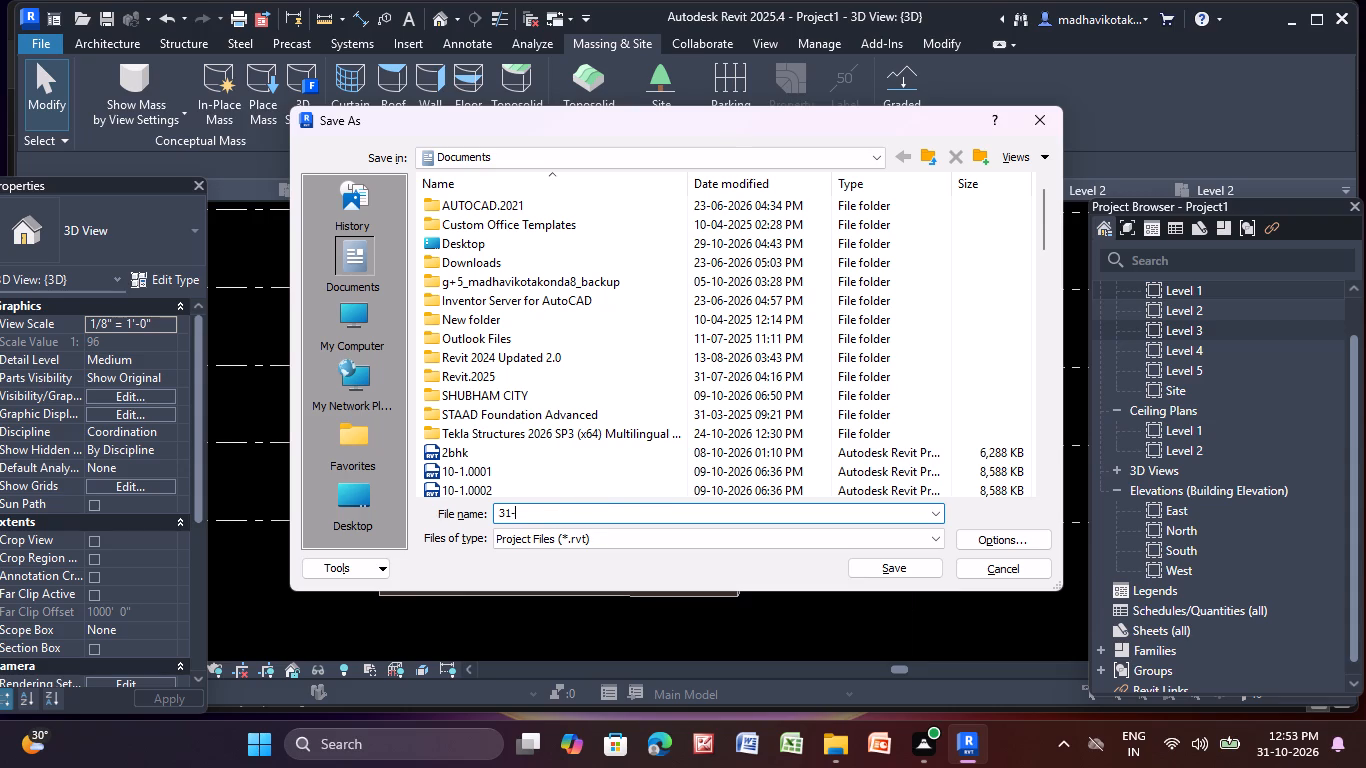
key(1)
click(596, 518)
key(minus)
key(BackSpace)
text(0-)
key(1)
click(902, 570)
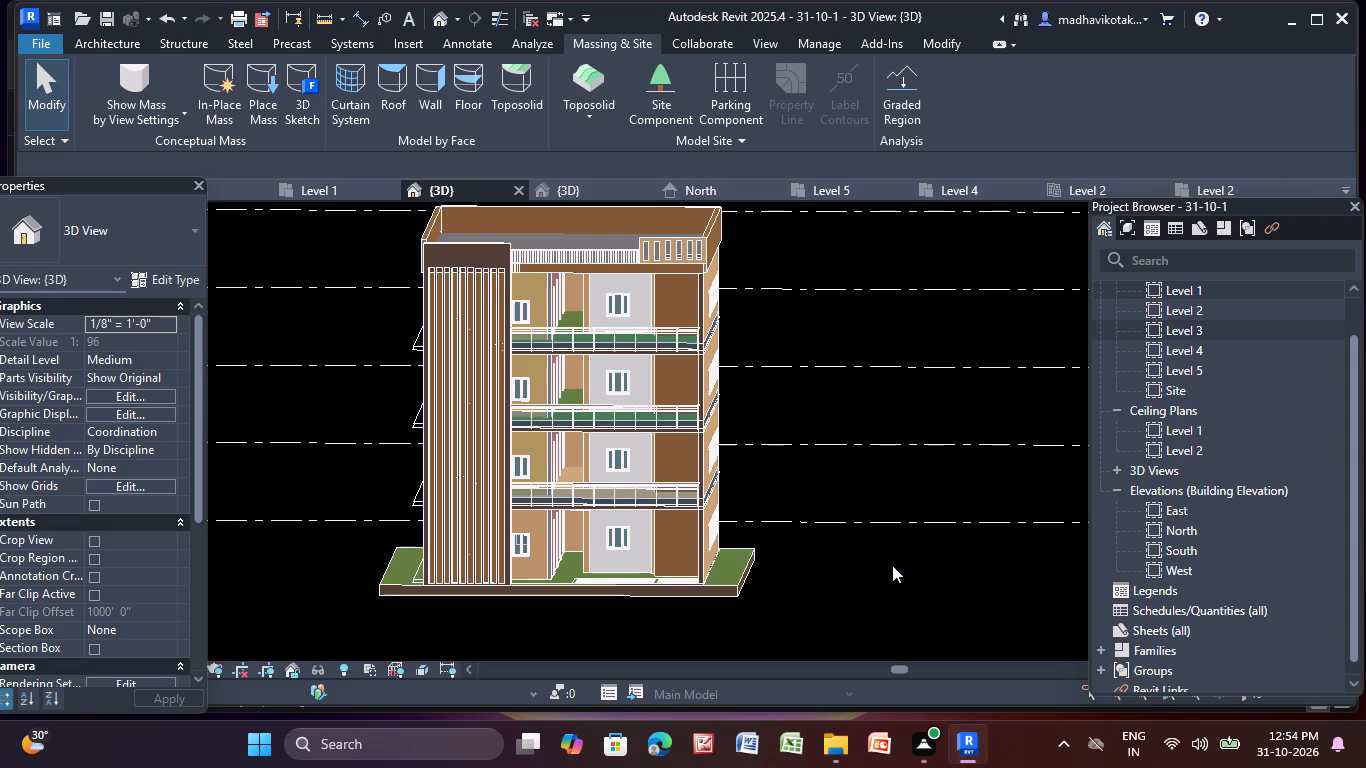
Close the Project Browser to uncover the view cube and orient the 3D view to the building's Front face.
click(1357, 201)
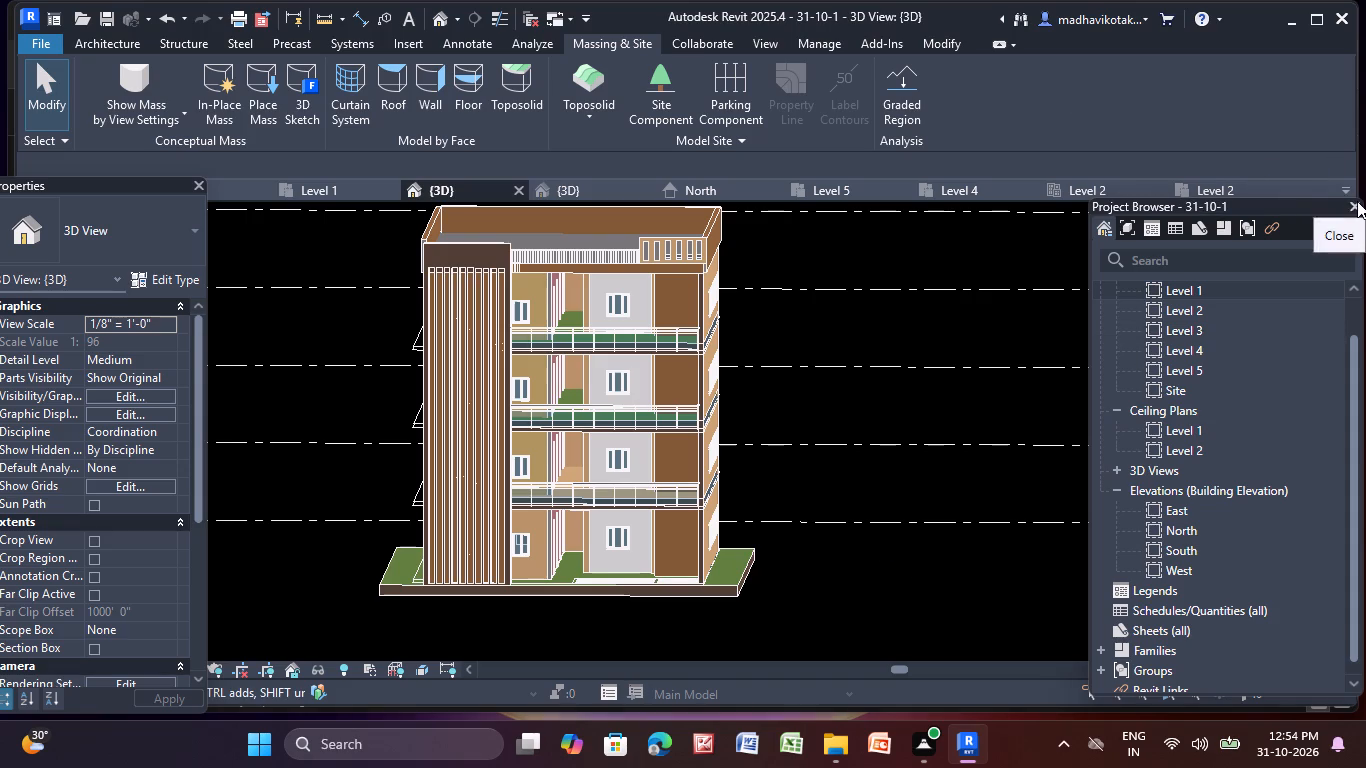
click(1283, 250)
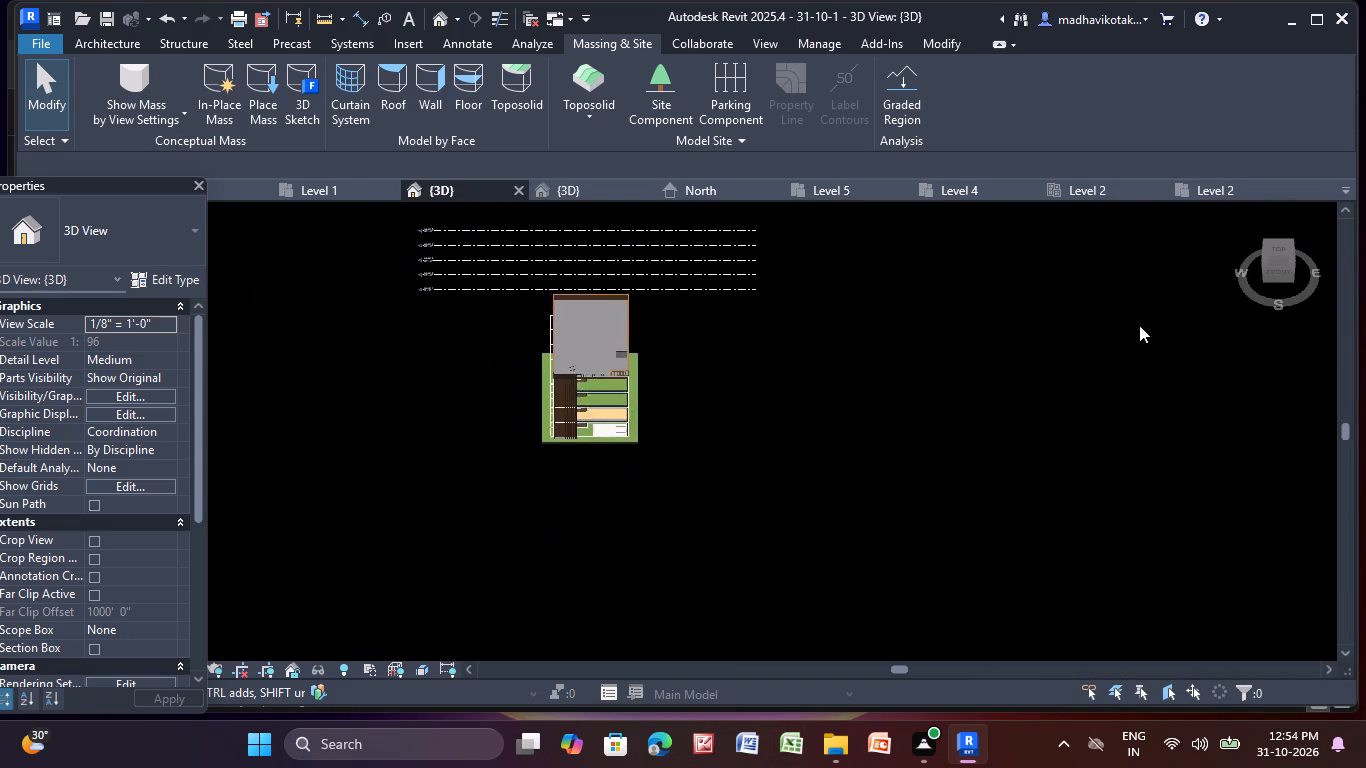
scroll(1235, 298, up, 4)
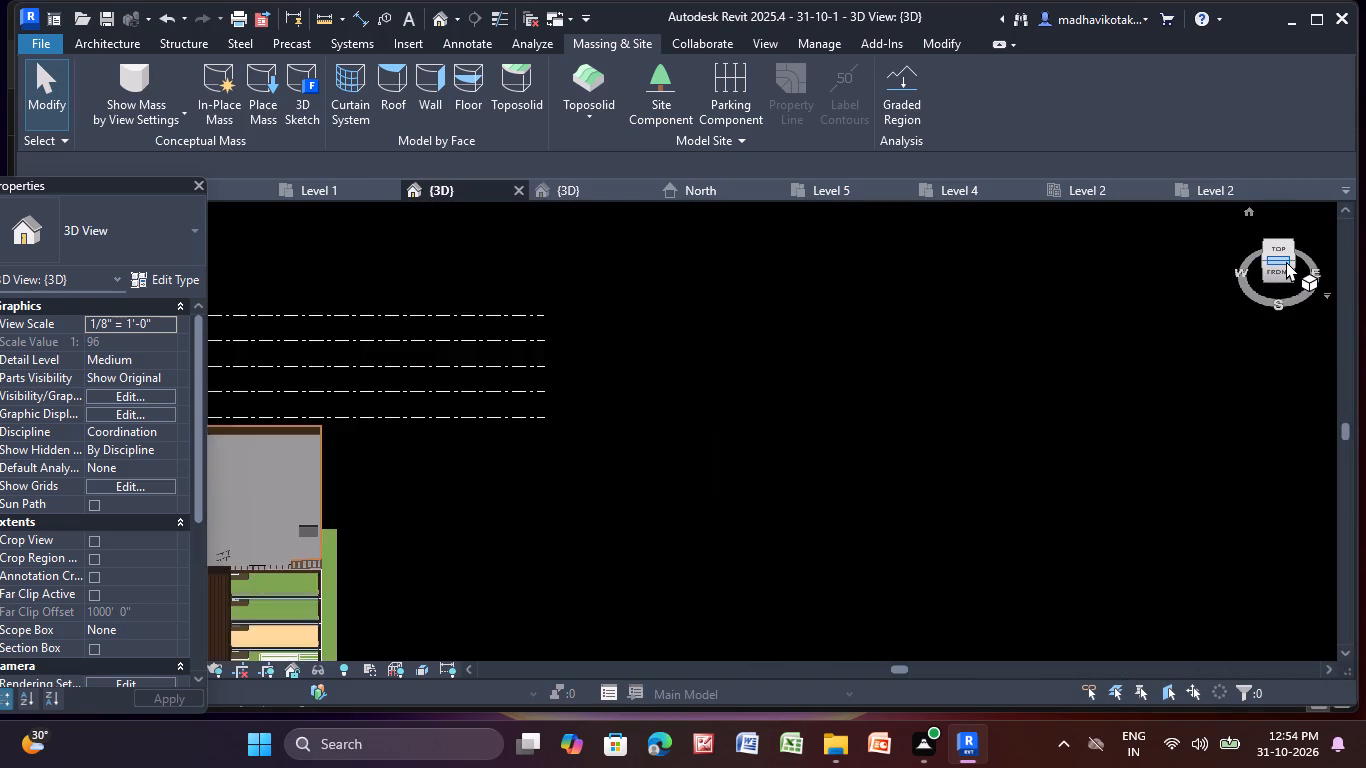
scroll(1286, 261, up, 3)
click(1273, 275)
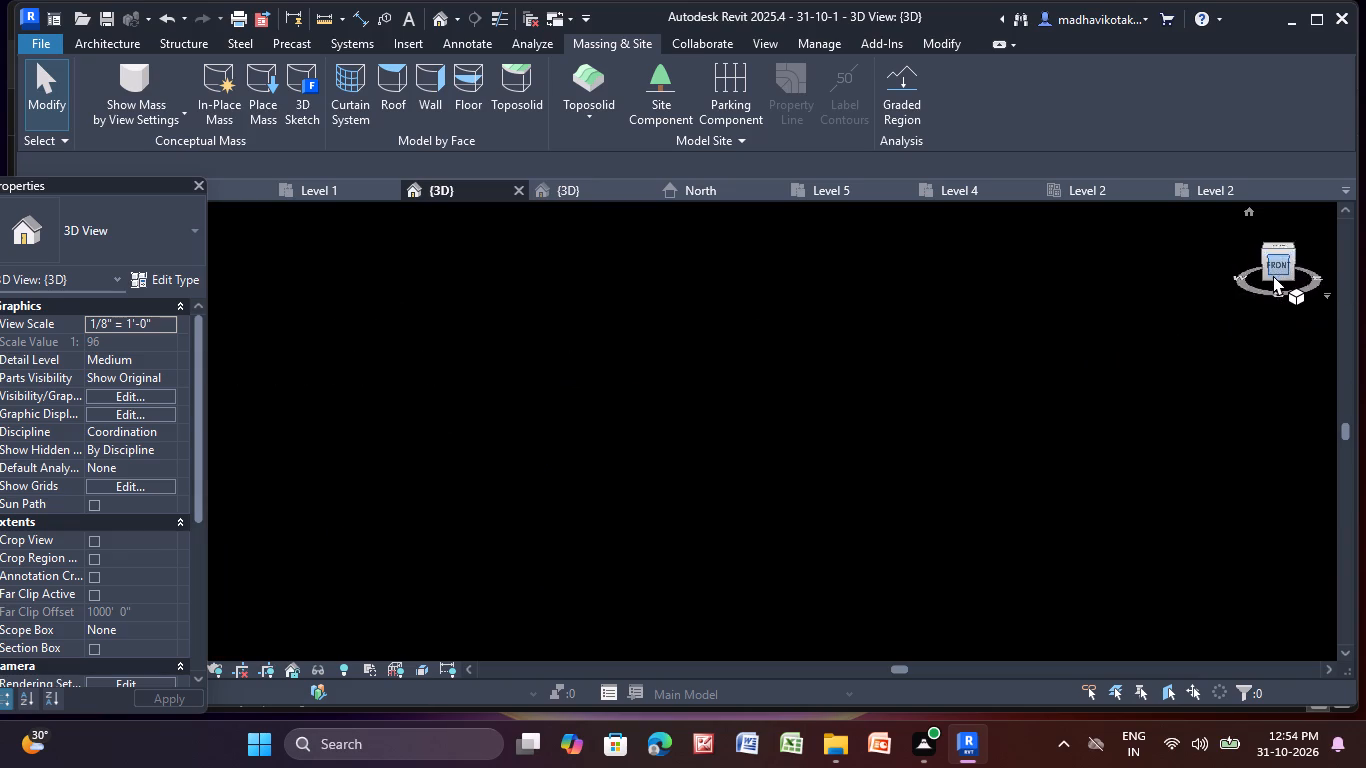
scroll(649, 501, up, 5)
scroll(825, 314, up, 5)
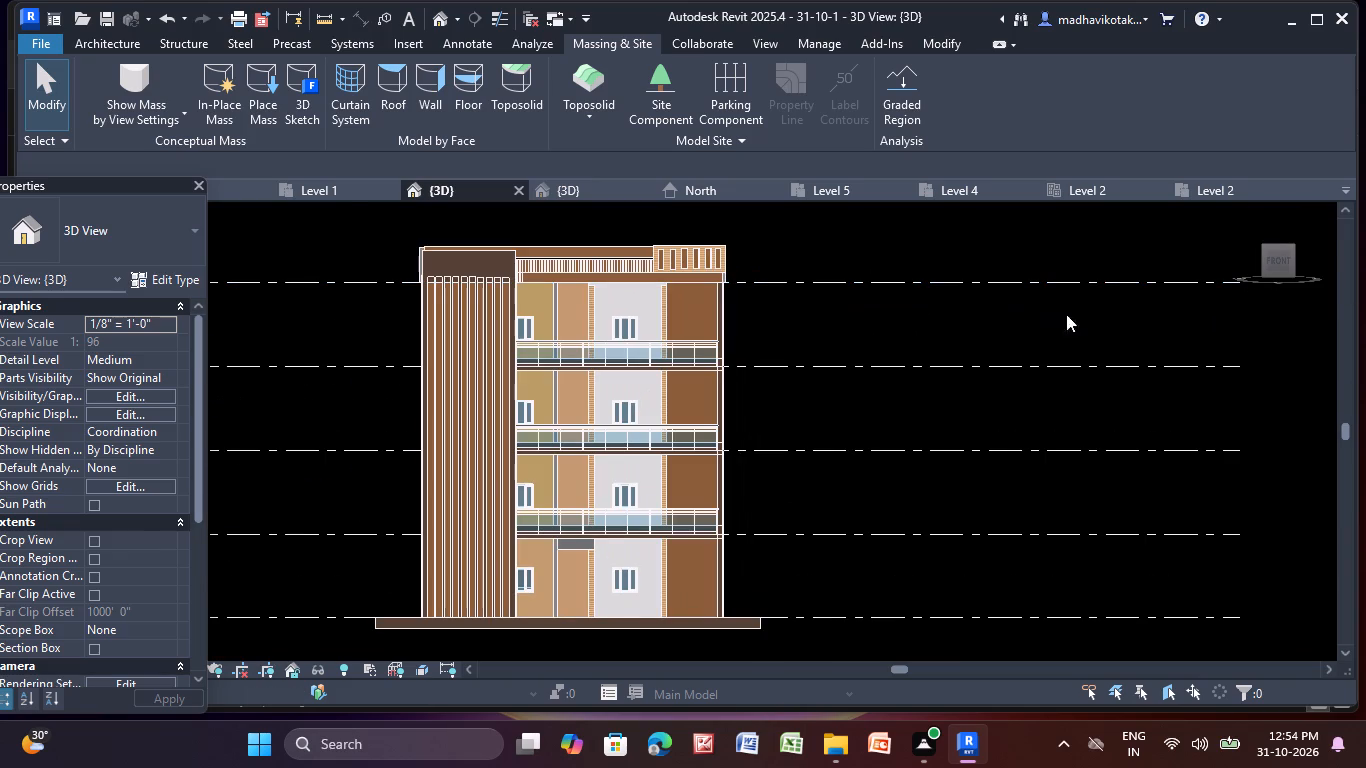
Toggle the Properties palette off and back on, and reopen the Project Browser beside the front 3D view.
right_click(1083, 396)
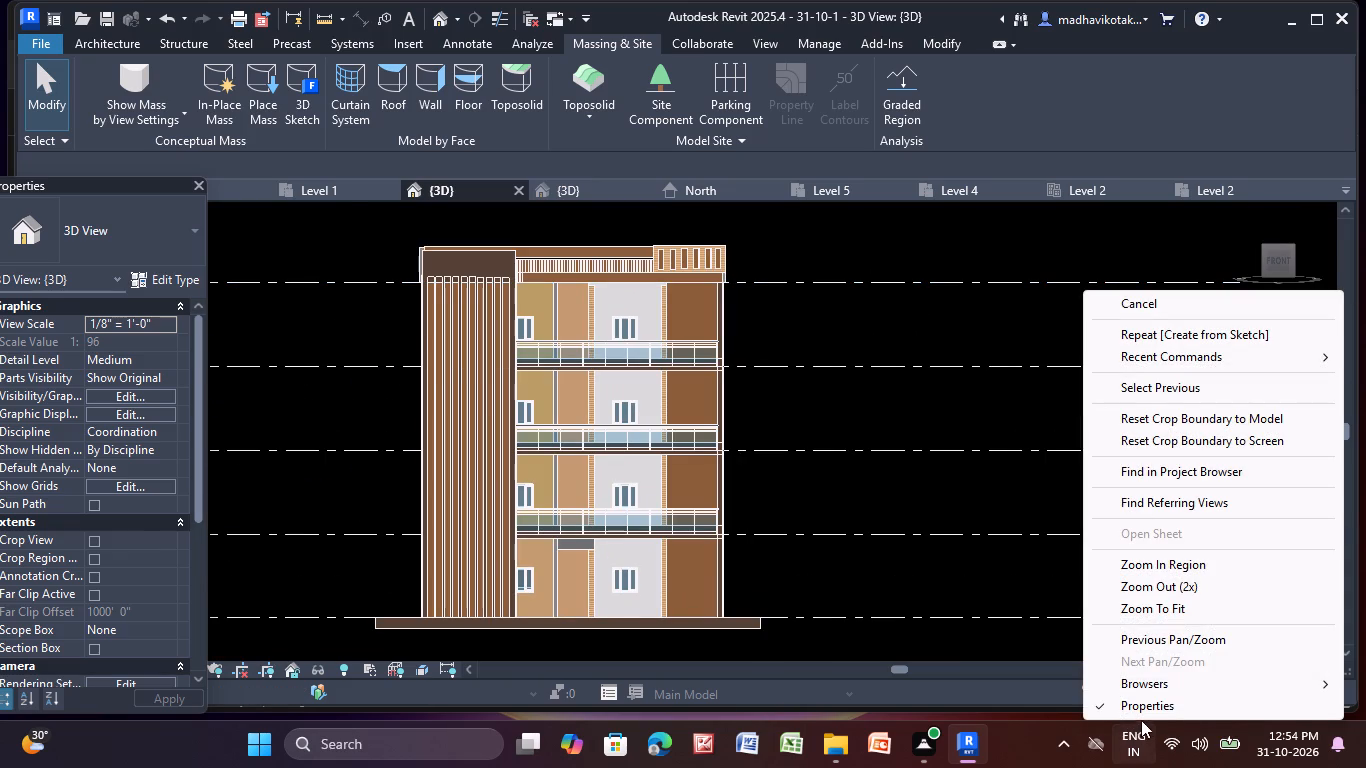
click(1155, 711)
right_click(1064, 588)
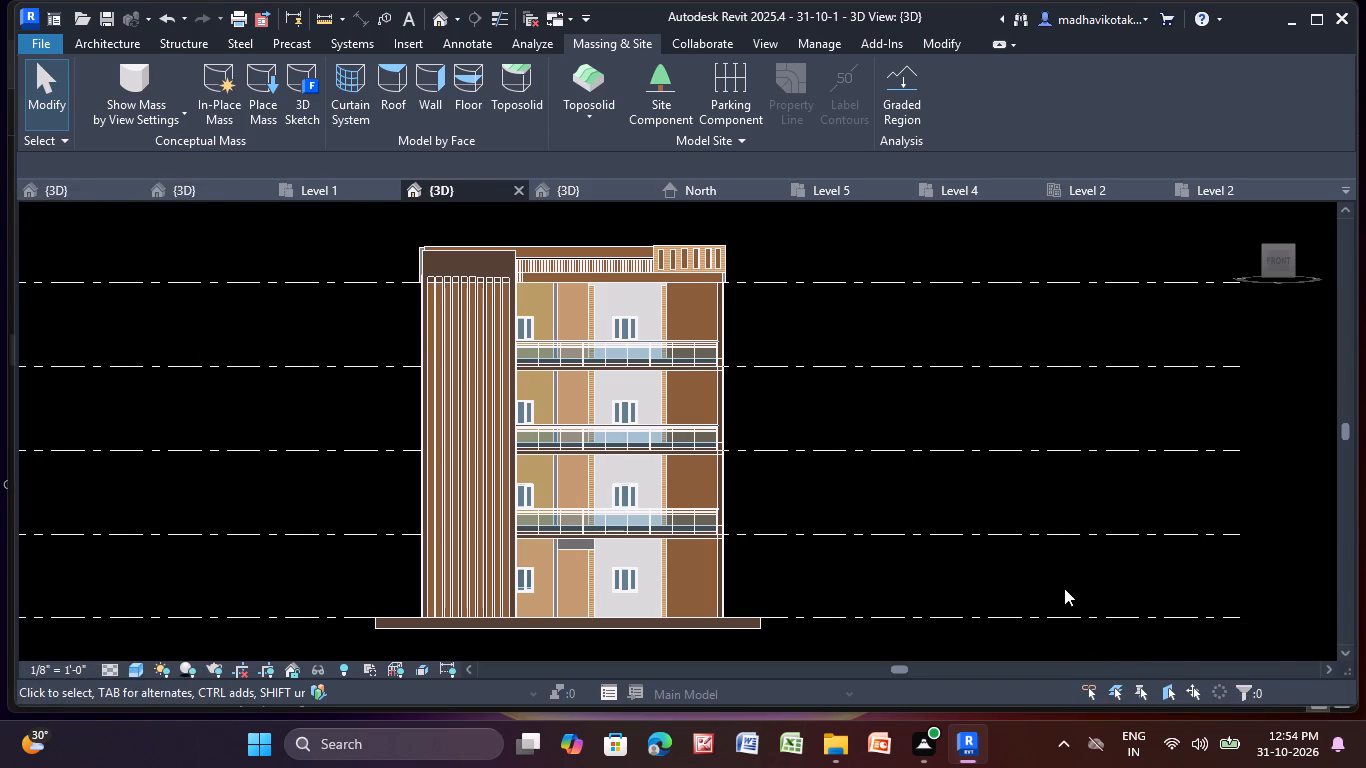
click(1132, 574)
right_click(1137, 562)
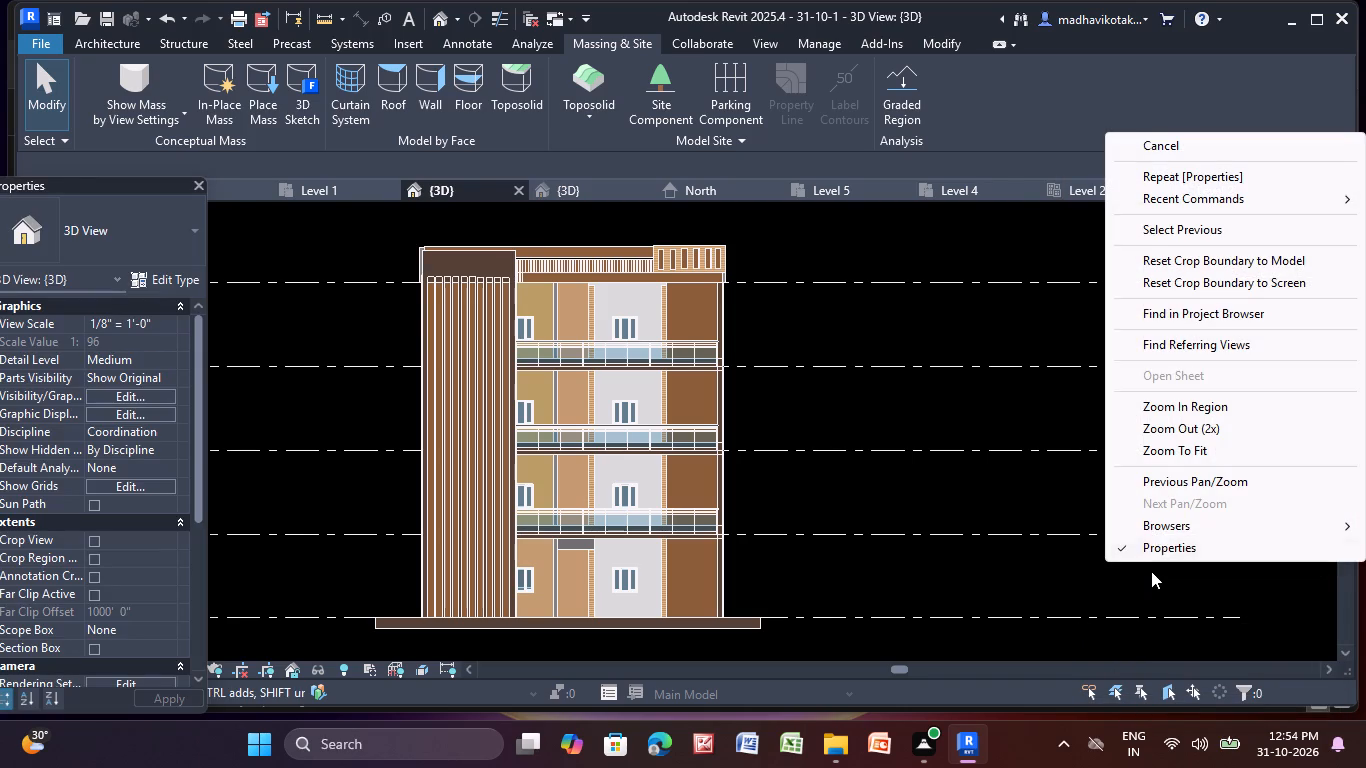
click(1043, 522)
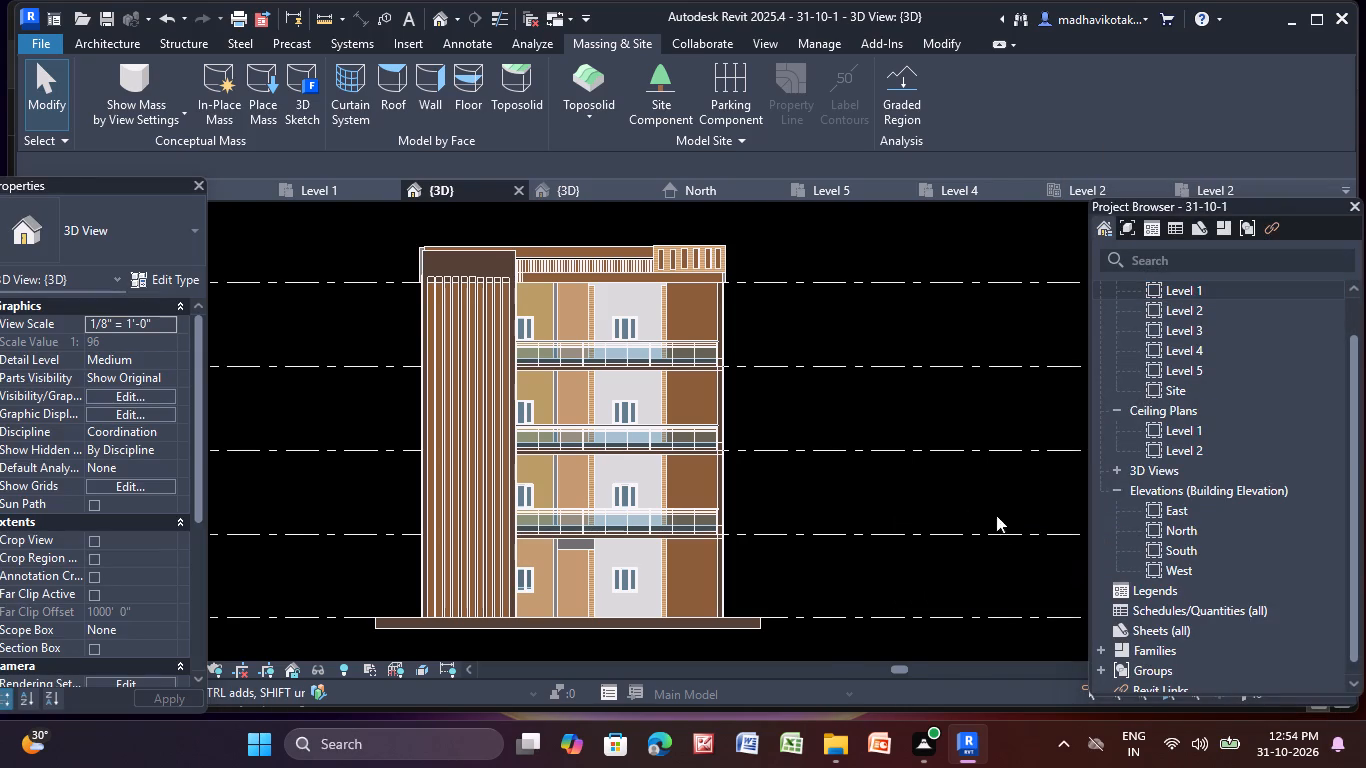
click(892, 515)
scroll(892, 515, down, 2)
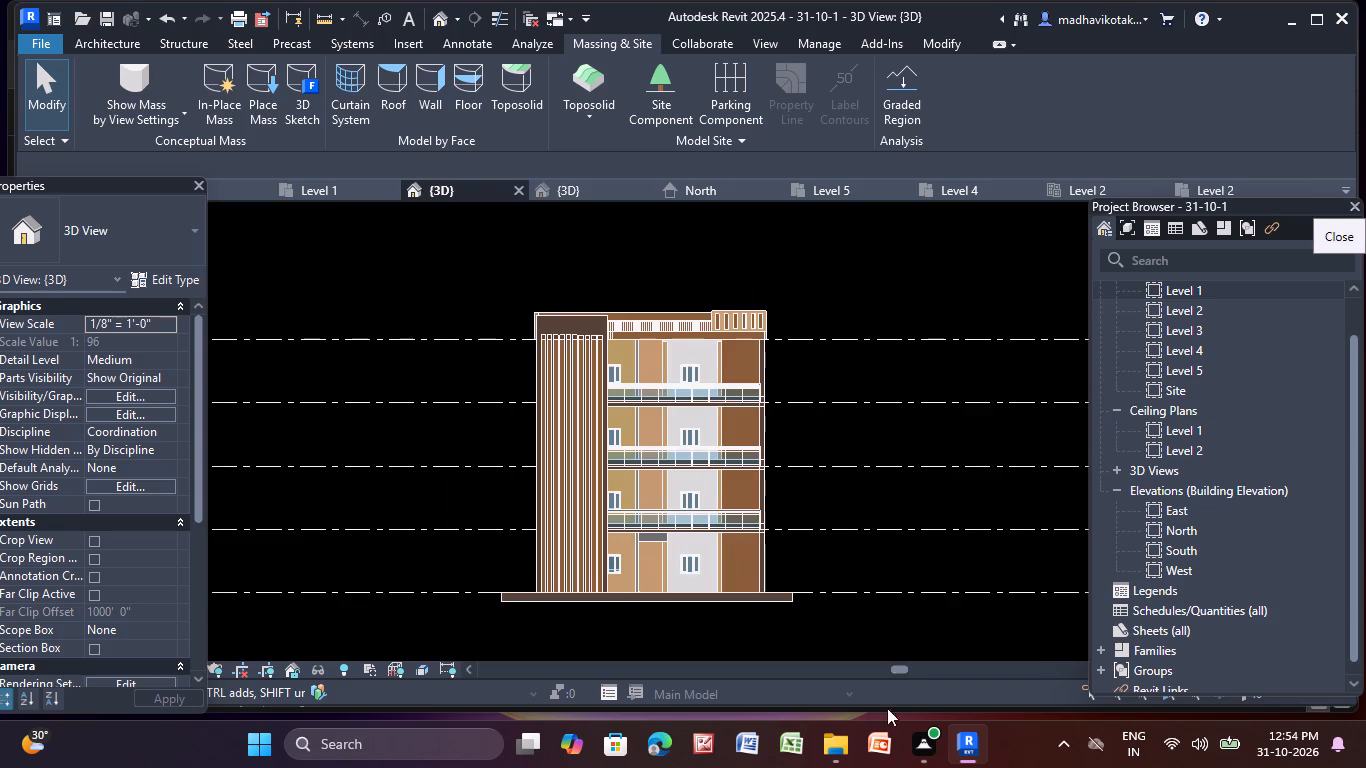